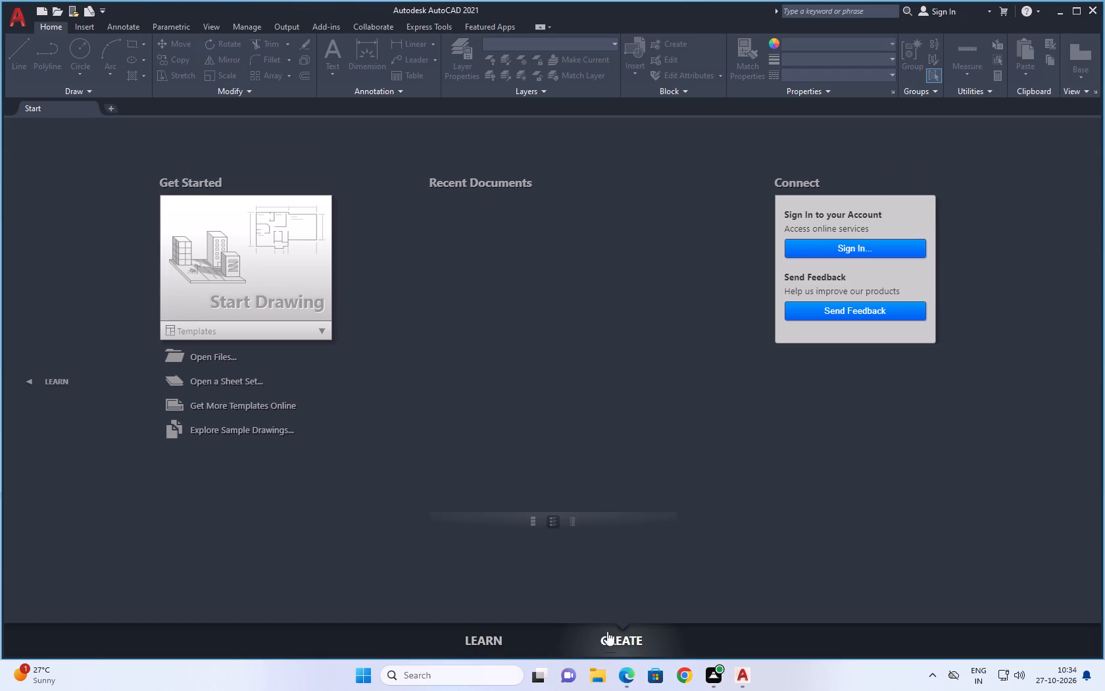
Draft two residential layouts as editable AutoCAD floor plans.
Start a new blank drawing from the start page.
{"action": "left_click", "coordinate": [291, 313]}
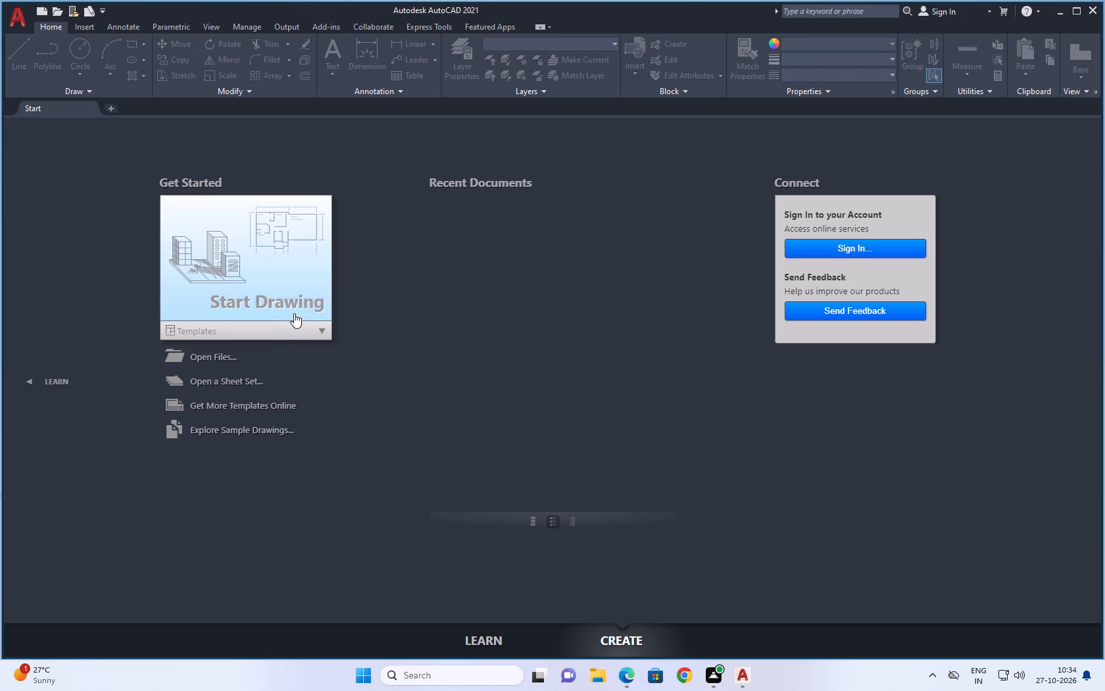
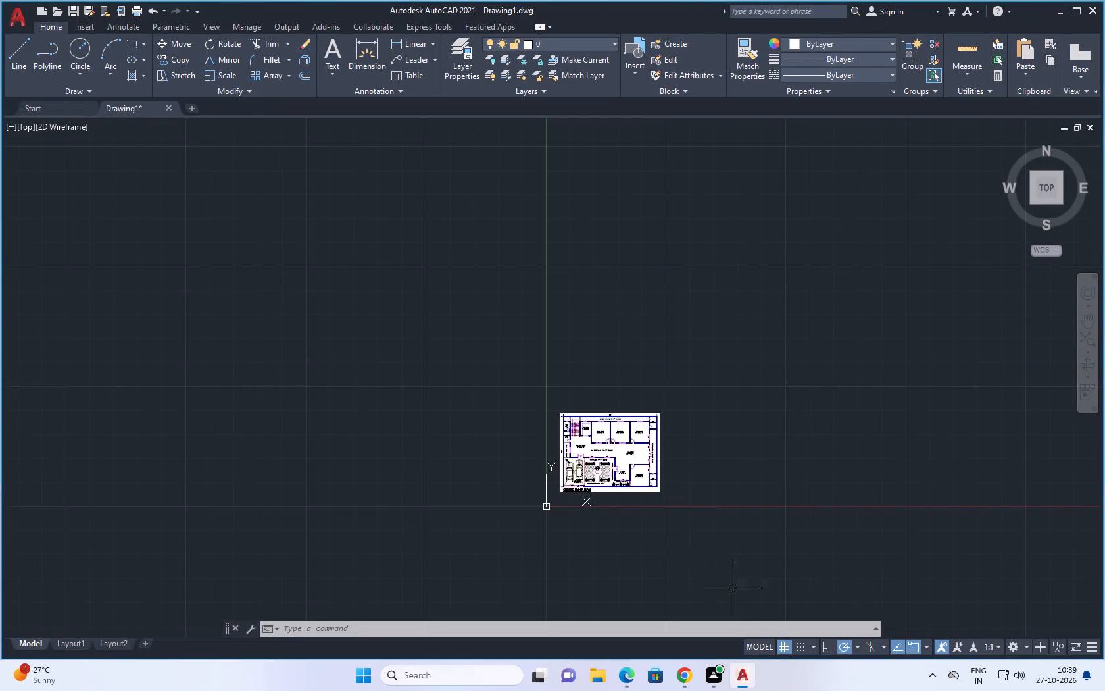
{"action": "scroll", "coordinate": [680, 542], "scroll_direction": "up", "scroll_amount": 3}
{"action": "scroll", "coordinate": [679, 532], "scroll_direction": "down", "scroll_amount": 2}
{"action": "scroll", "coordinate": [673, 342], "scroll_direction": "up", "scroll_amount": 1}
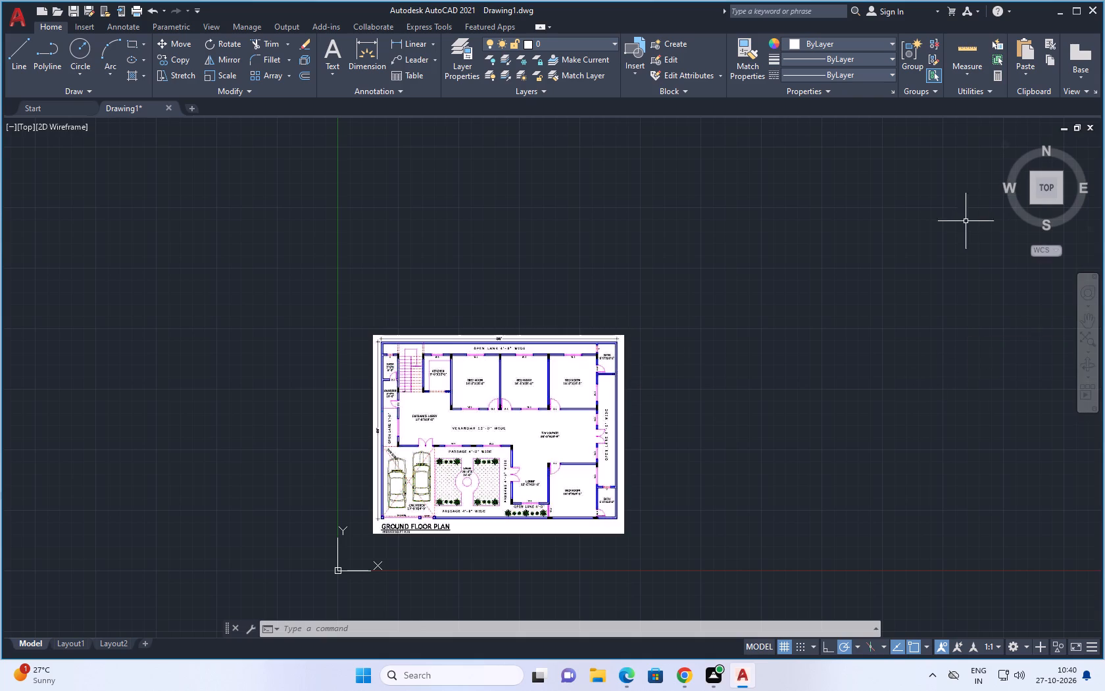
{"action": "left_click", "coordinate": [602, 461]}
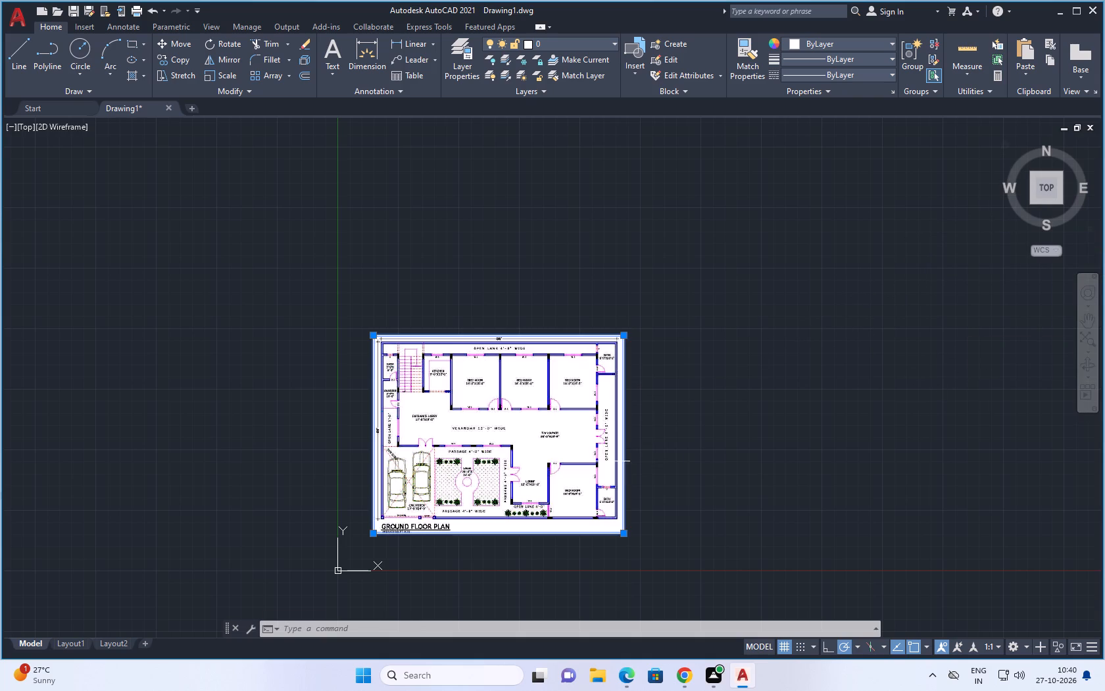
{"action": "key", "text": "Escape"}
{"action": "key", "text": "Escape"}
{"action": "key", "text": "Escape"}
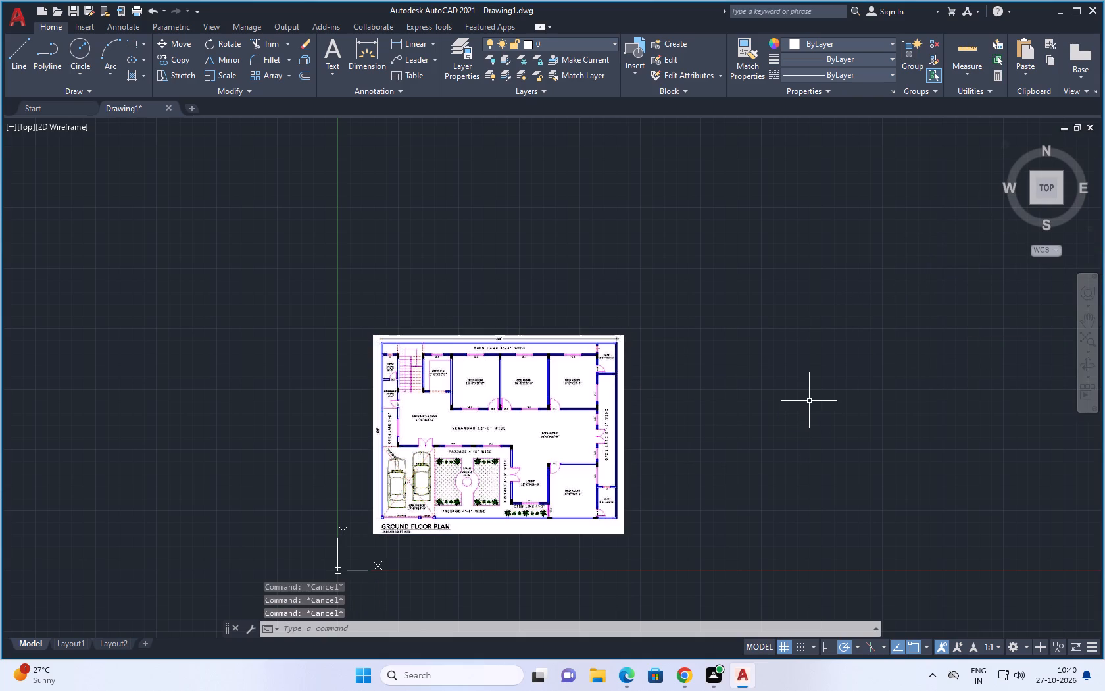
Toggle the Maintain a log file safety precaution in the Open and Save options and accept the settings.
{"action": "type", "text": "op"}
{"action": "left_click", "coordinate": [370, 628]}
{"action": "key", "text": "o"}
{"action": "key", "text": "p"}
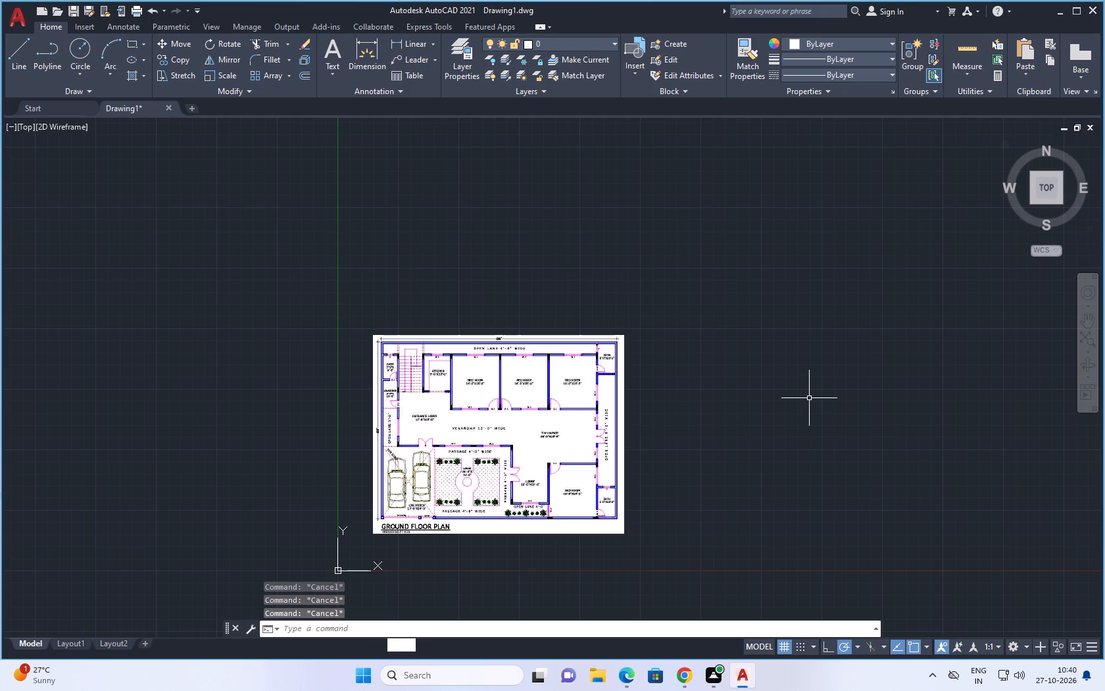
{"action": "key", "text": "Return"}
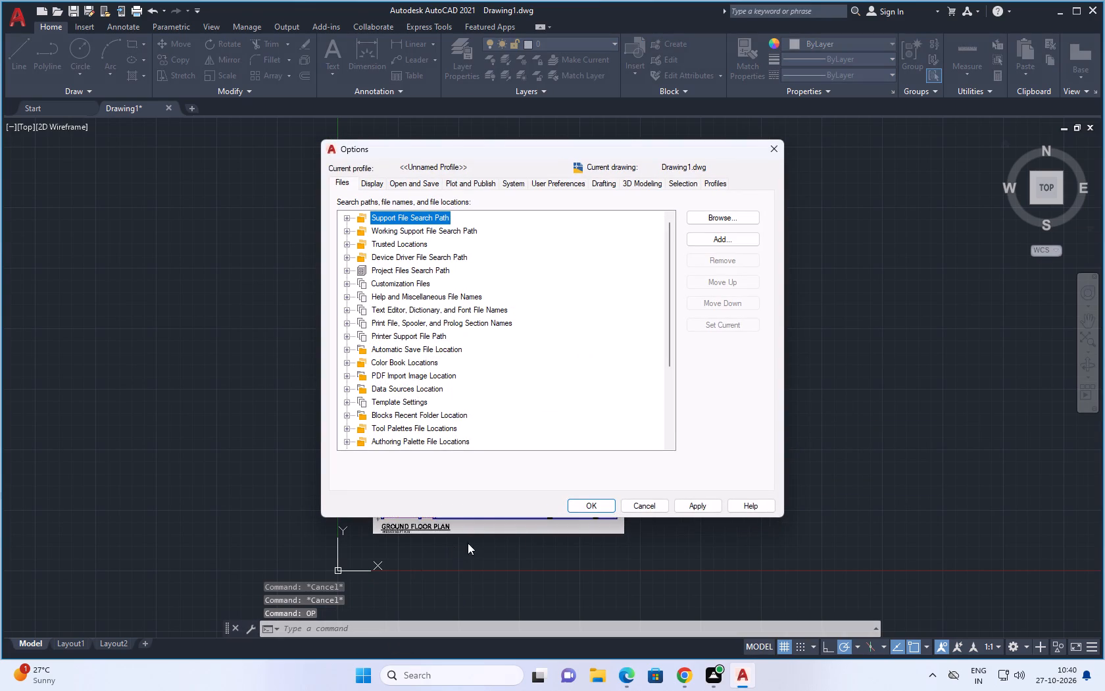
{"action": "left_click", "coordinate": [403, 185]}
{"action": "left_click", "coordinate": [349, 391]}
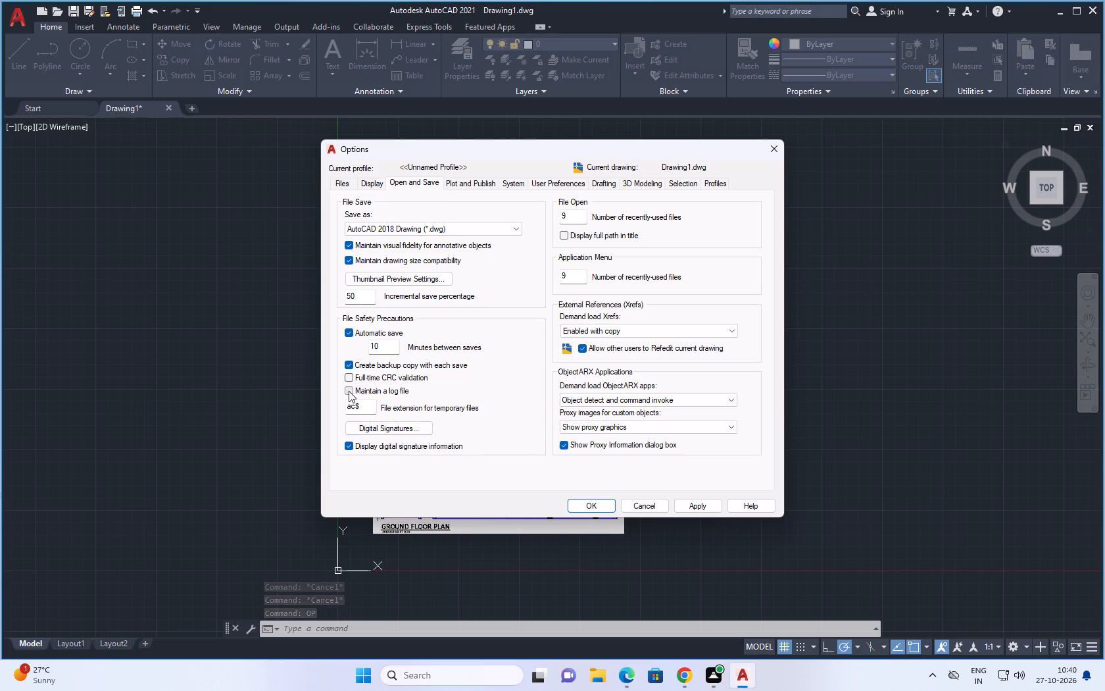
{"action": "left_click", "coordinate": [576, 501]}
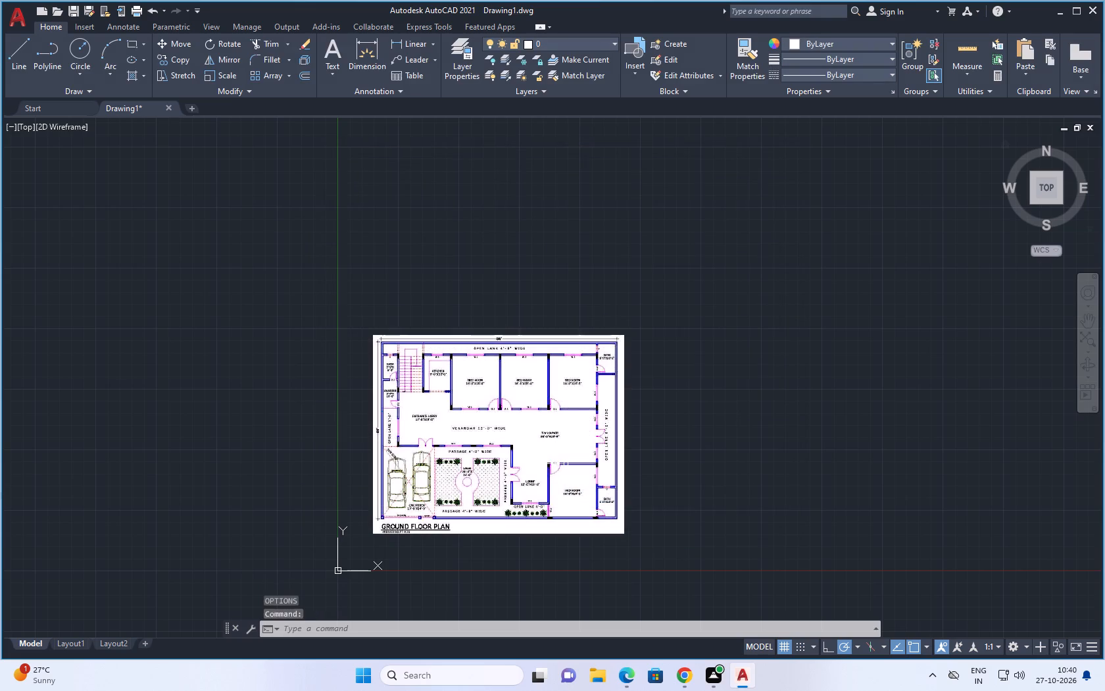
Configure the drawing units to Engineering length with 0'-0.00" precision and an insertion scale of Inches.
{"action": "scroll", "coordinate": [475, 348], "scroll_direction": "down", "scroll_amount": 1}
{"action": "scroll", "coordinate": [648, 411], "scroll_direction": "up", "scroll_amount": 2}
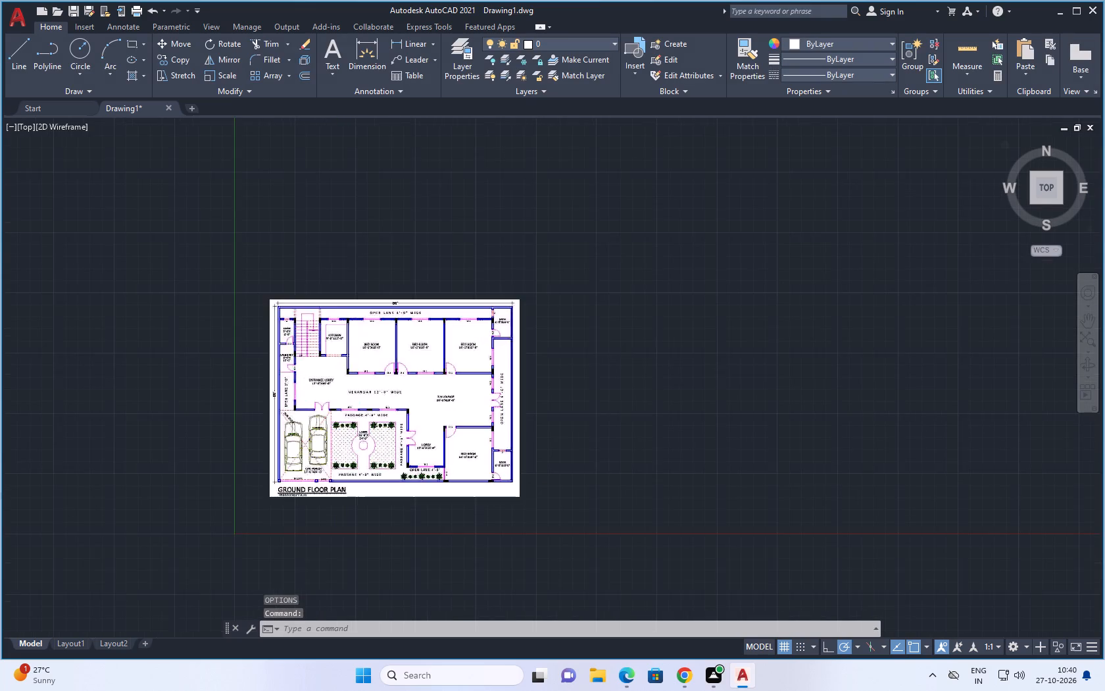
{"action": "scroll", "coordinate": [648, 409], "scroll_direction": "up", "scroll_amount": 1}
{"action": "key", "text": "Escape"}
{"action": "key", "text": "Escape"}
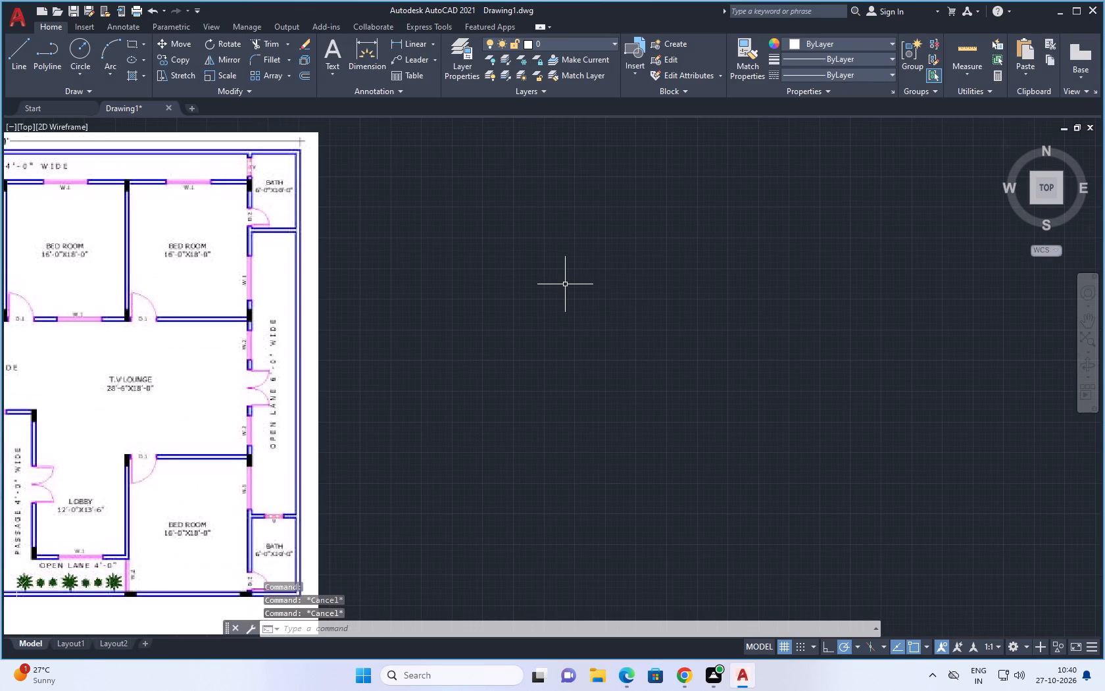
{"action": "key", "text": "u"}
{"action": "key", "text": "n"}
{"action": "key", "text": "space"}
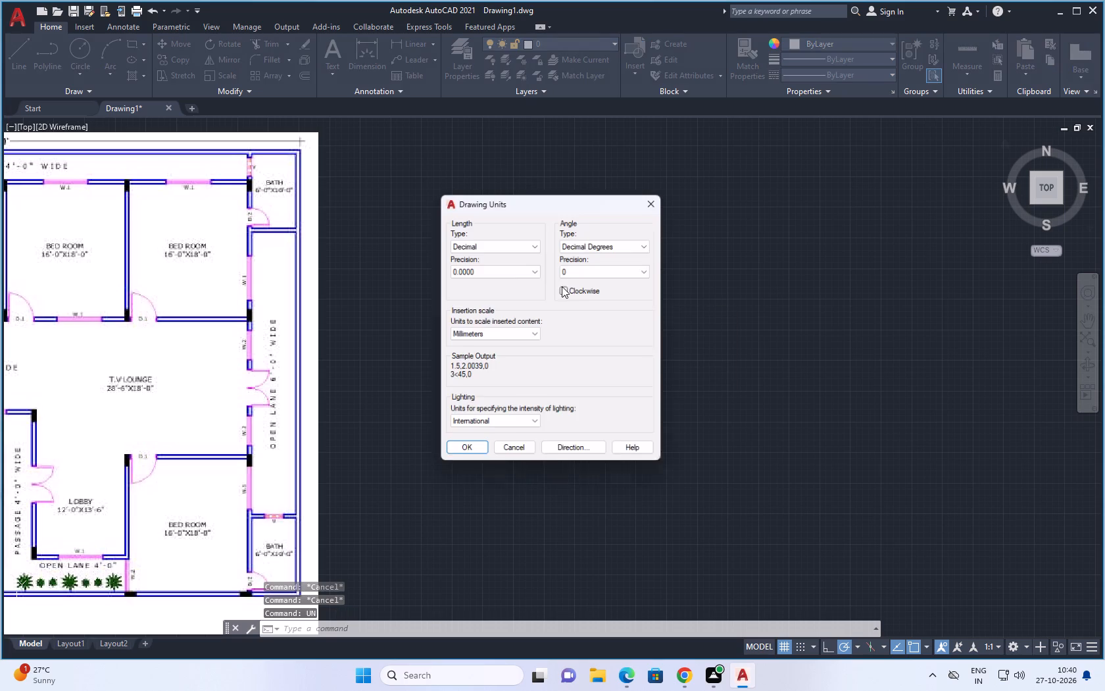
{"action": "left_click", "coordinate": [521, 245]}
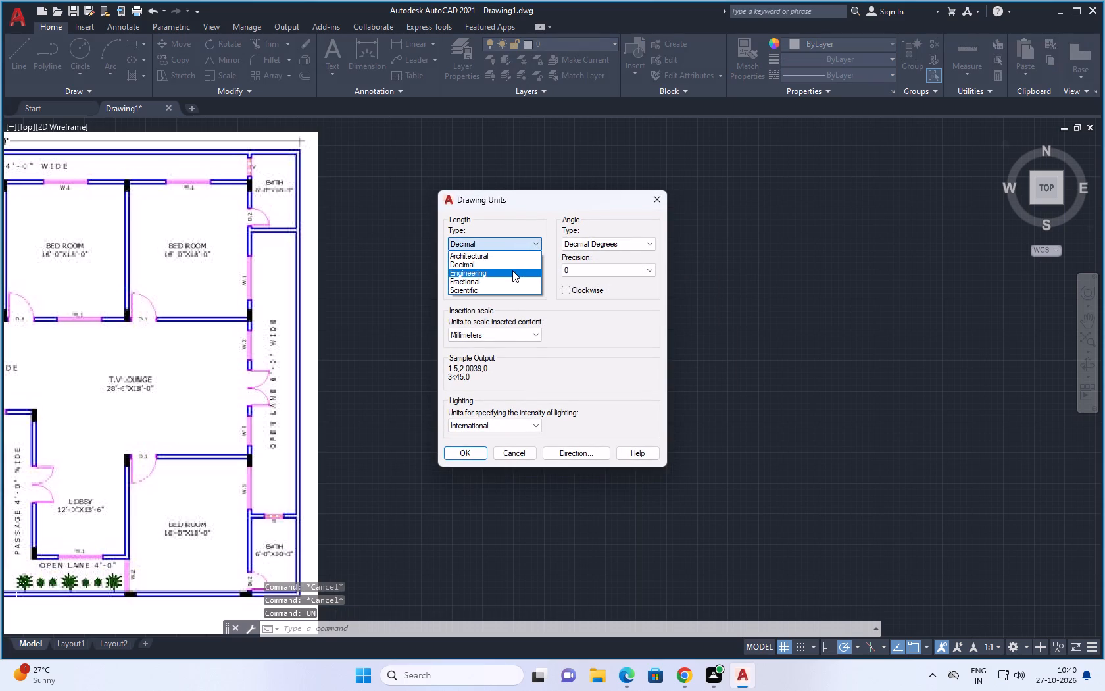
{"action": "left_click", "coordinate": [512, 270]}
{"action": "left_click", "coordinate": [512, 270]}
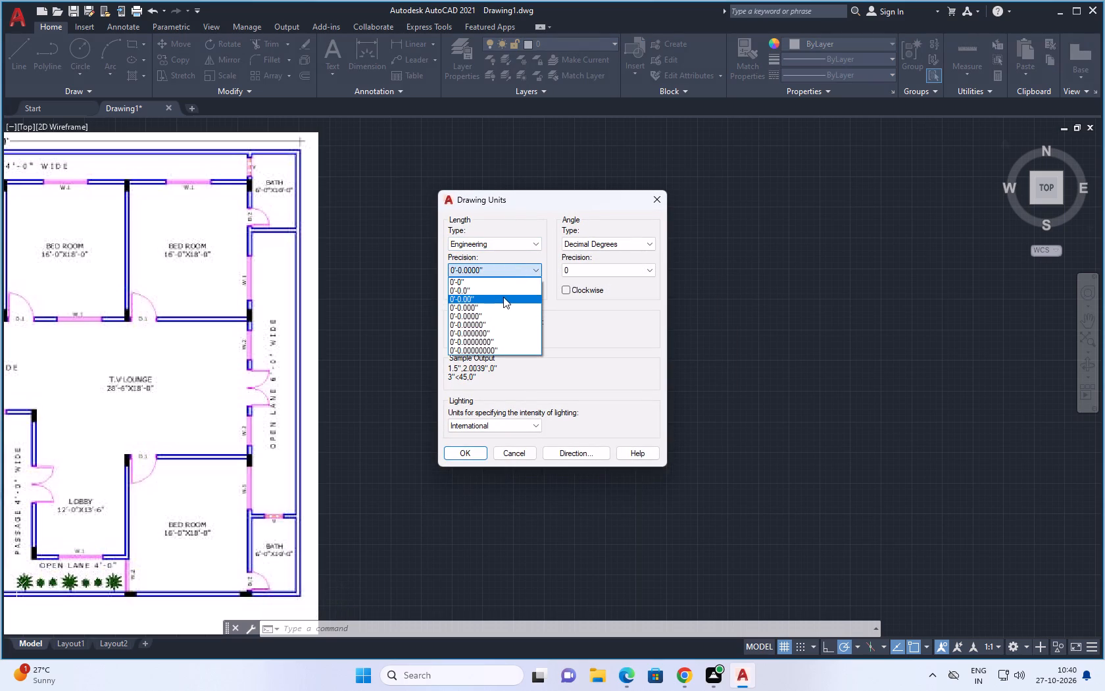
{"action": "left_click", "coordinate": [503, 297]}
{"action": "left_click", "coordinate": [499, 329]}
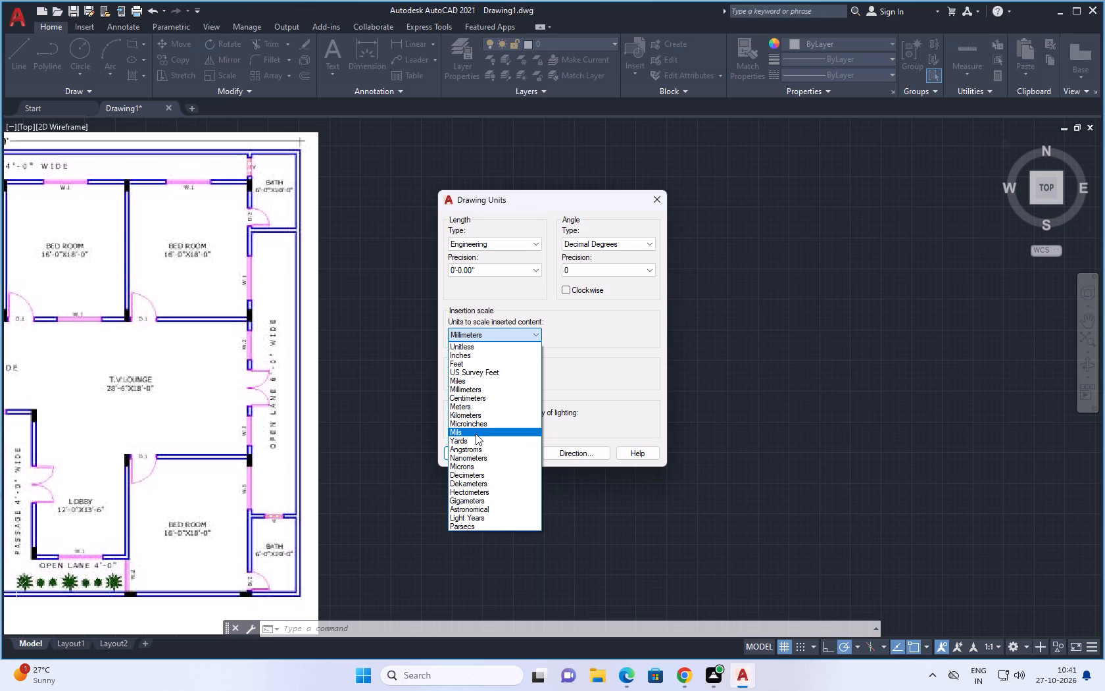
{"action": "left_click", "coordinate": [470, 354]}
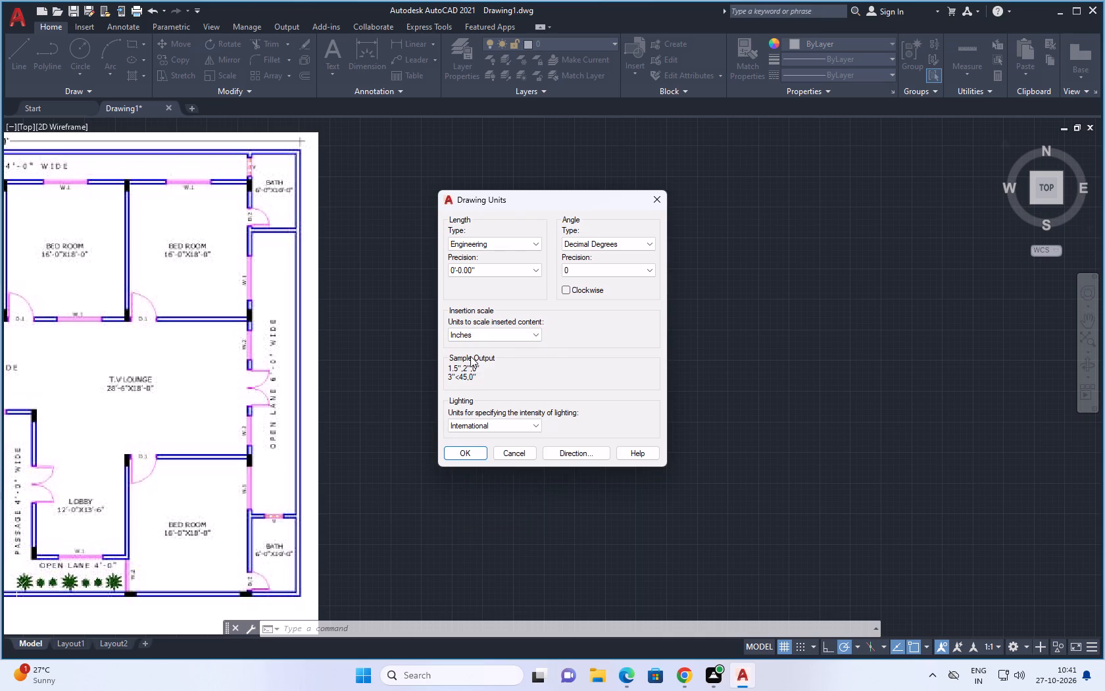
{"action": "left_click", "coordinate": [467, 449]}
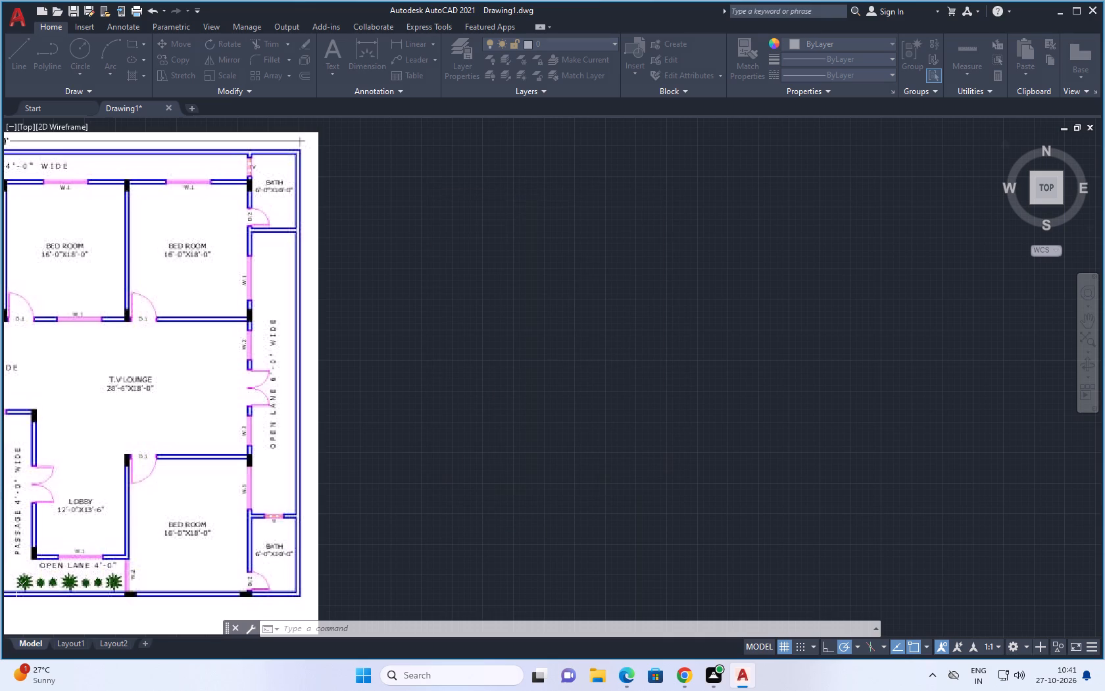
Move the ground floor plan image by its lower-left corner about 650' away from the origin, roughly along positive X.
{"action": "scroll", "coordinate": [537, 391], "scroll_direction": "down", "scroll_amount": 3}
{"action": "scroll", "coordinate": [416, 397], "scroll_direction": "up", "scroll_amount": 2}
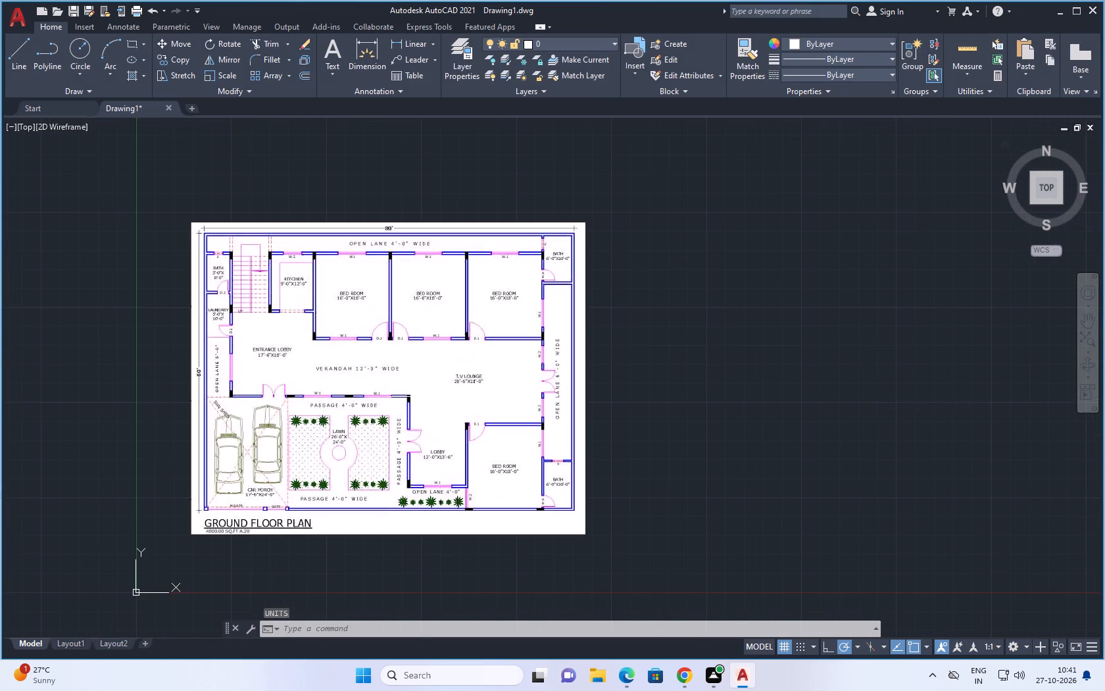
{"action": "left_click", "coordinate": [416, 397]}
{"action": "type", "text": "m"}
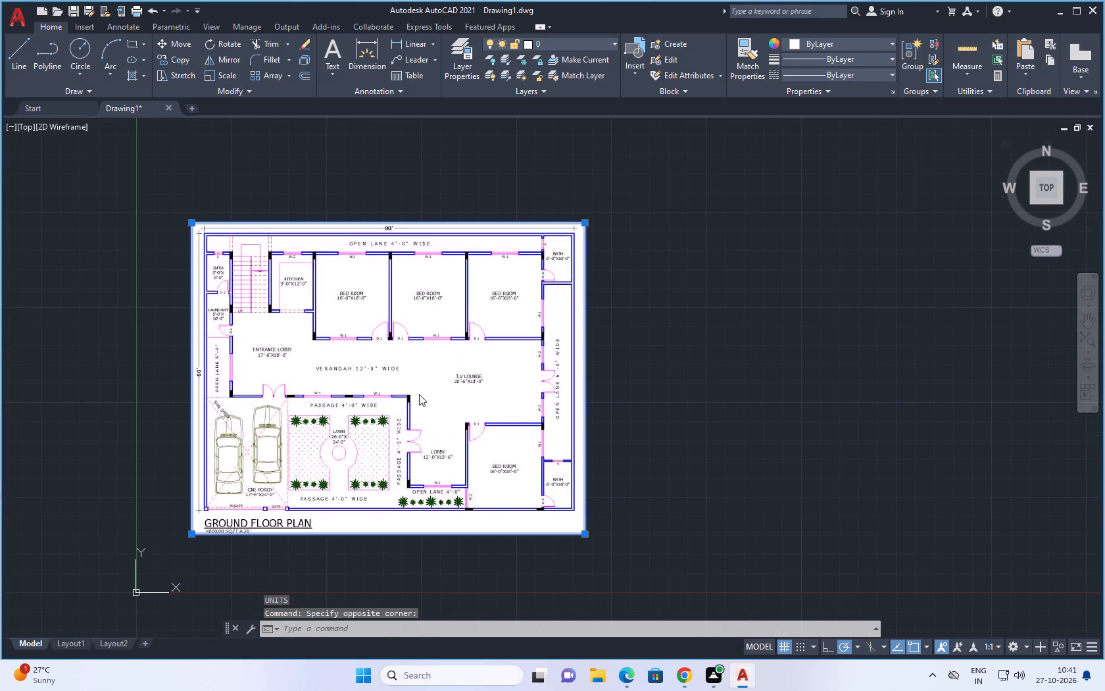
{"action": "key", "text": "space"}
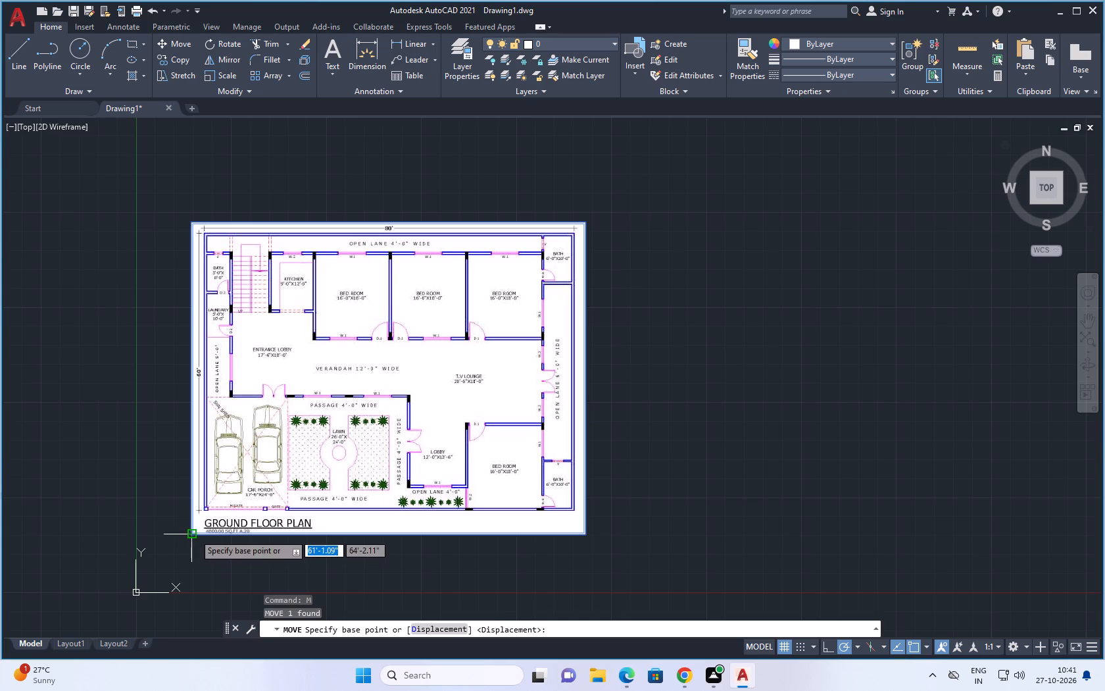
{"action": "left_click", "coordinate": [194, 534]}
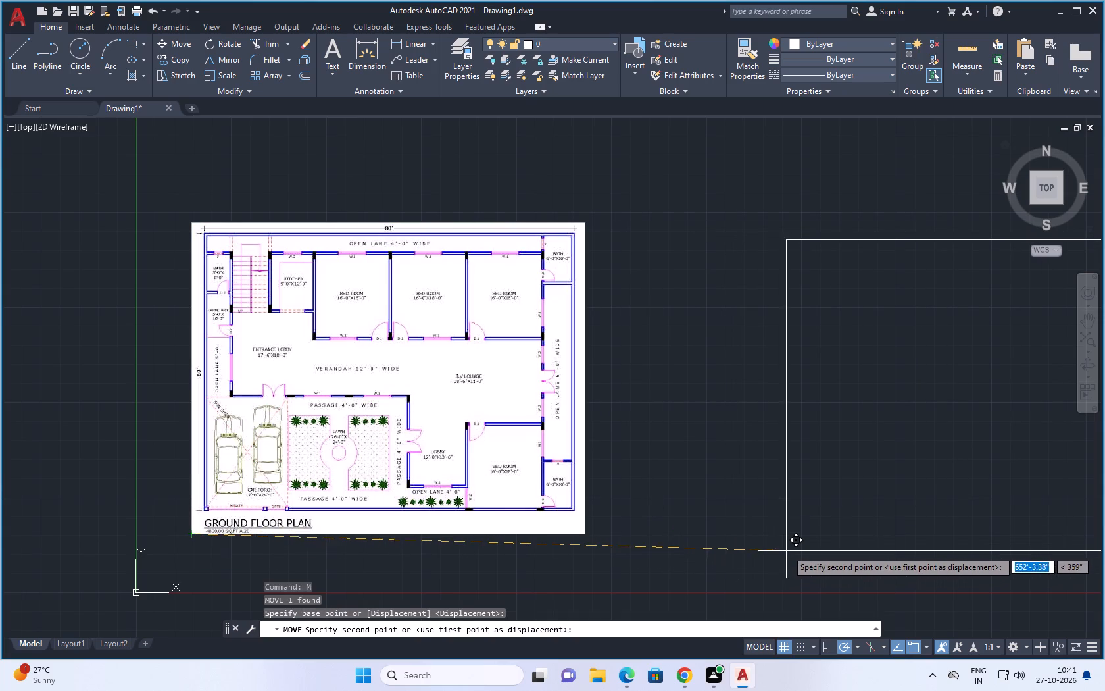
{"action": "left_click", "coordinate": [796, 546]}
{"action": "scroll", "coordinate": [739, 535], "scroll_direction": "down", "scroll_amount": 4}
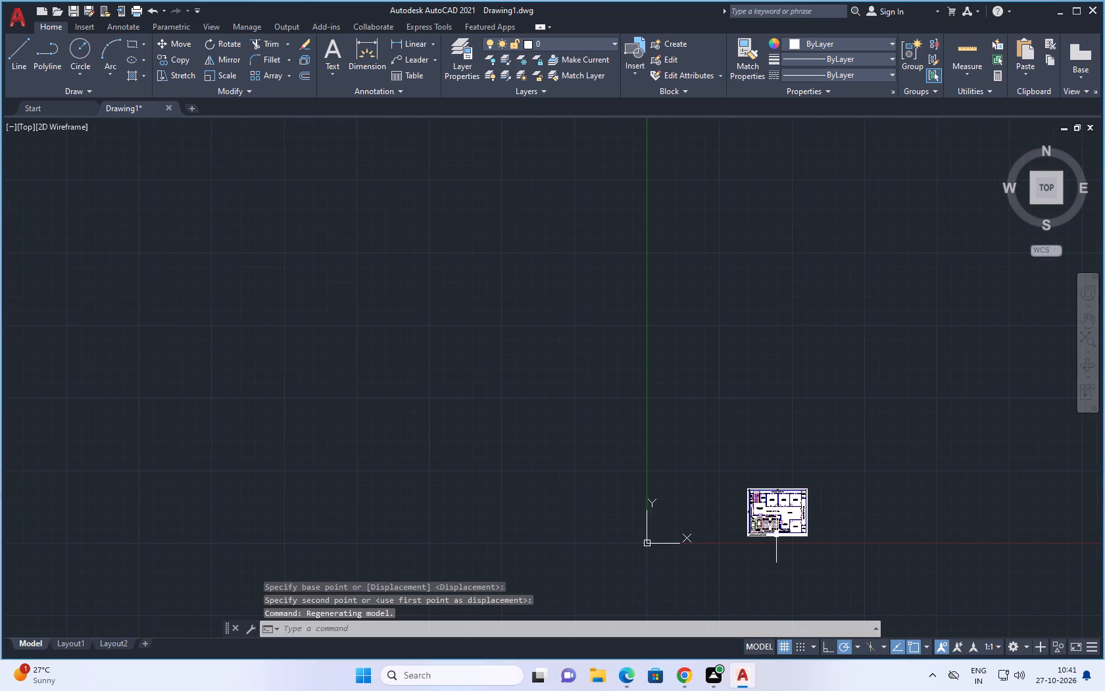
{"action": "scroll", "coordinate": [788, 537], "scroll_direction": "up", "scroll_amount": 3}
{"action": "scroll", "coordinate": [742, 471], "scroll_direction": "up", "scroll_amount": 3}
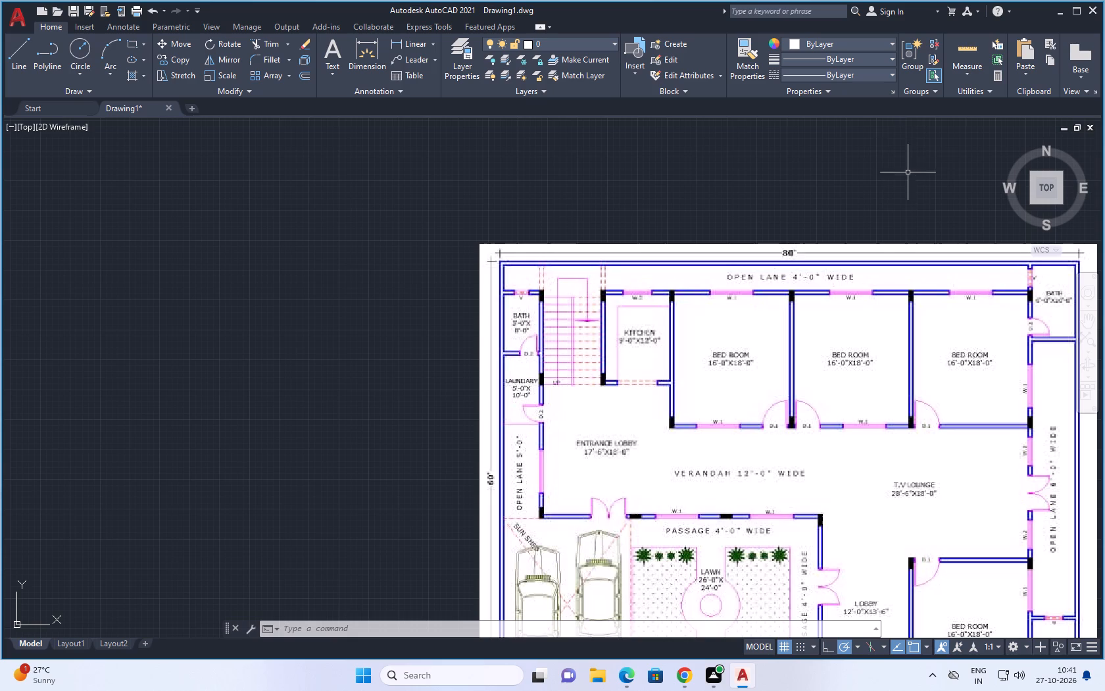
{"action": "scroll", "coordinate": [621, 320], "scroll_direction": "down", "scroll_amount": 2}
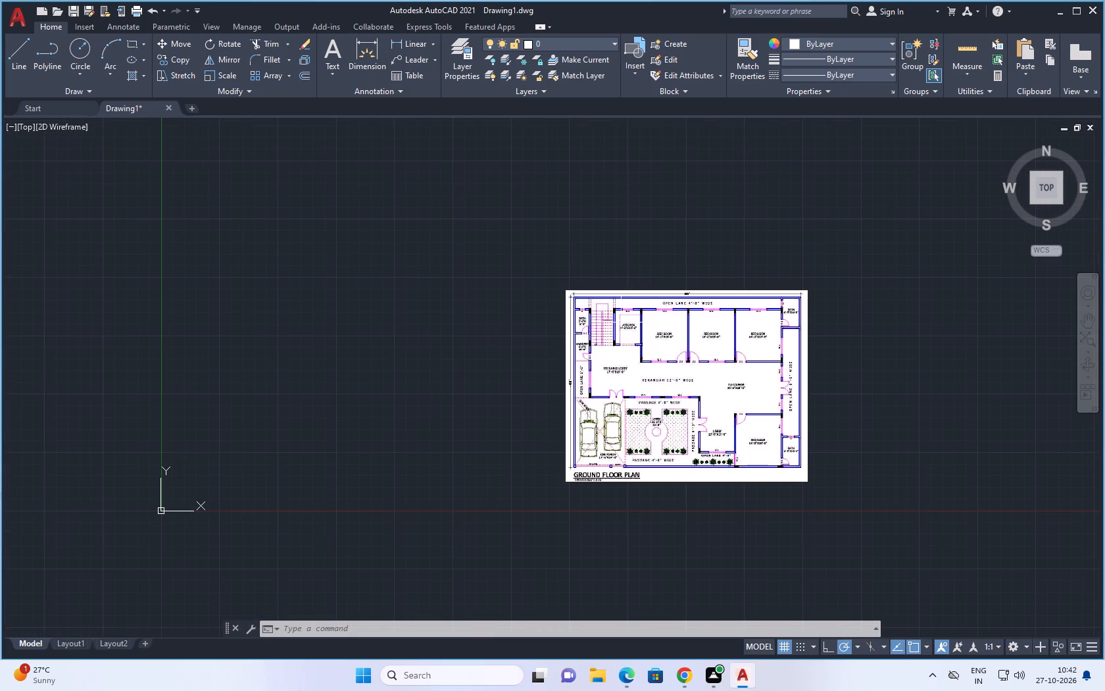
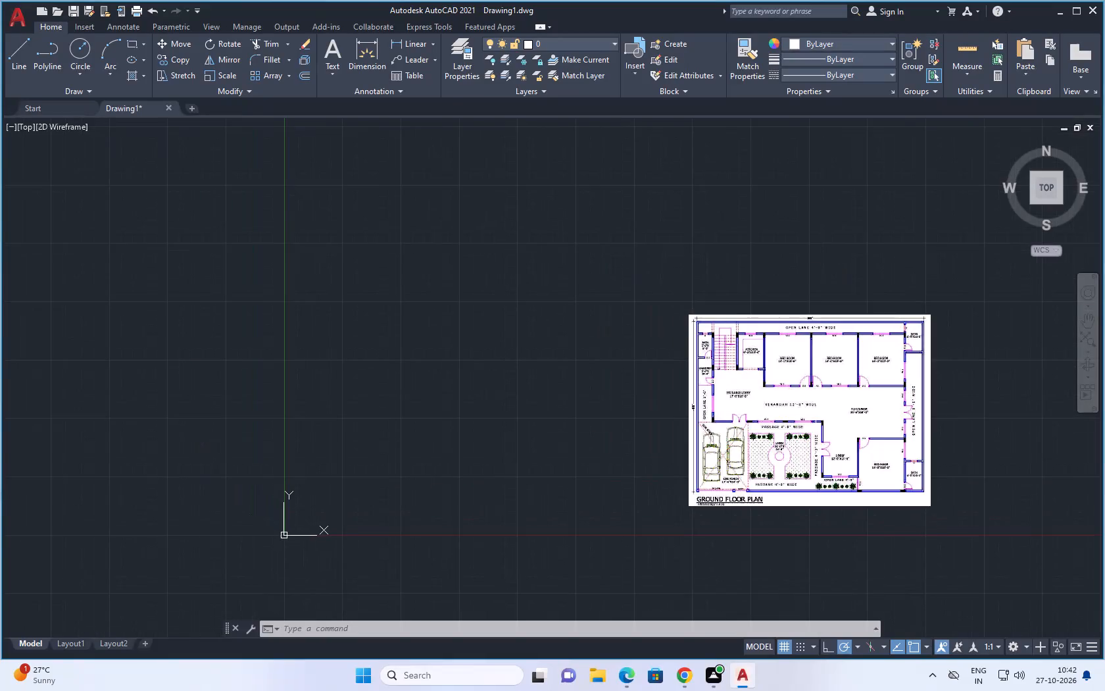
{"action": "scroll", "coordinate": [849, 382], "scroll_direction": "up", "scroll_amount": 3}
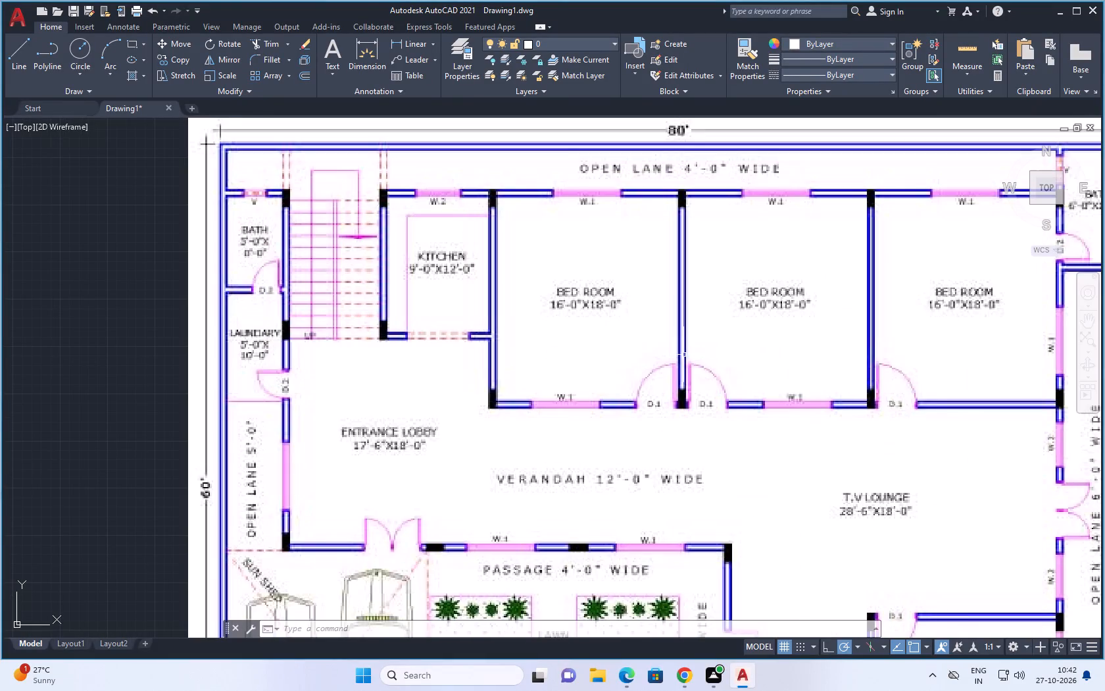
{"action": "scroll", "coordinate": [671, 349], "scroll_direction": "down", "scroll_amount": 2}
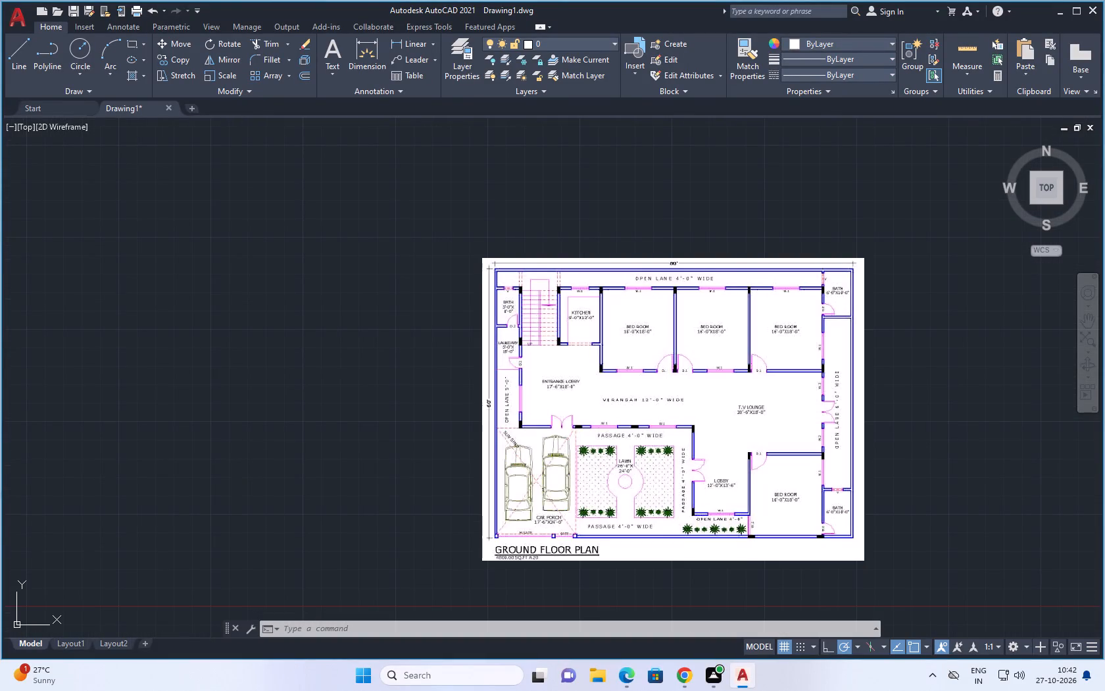
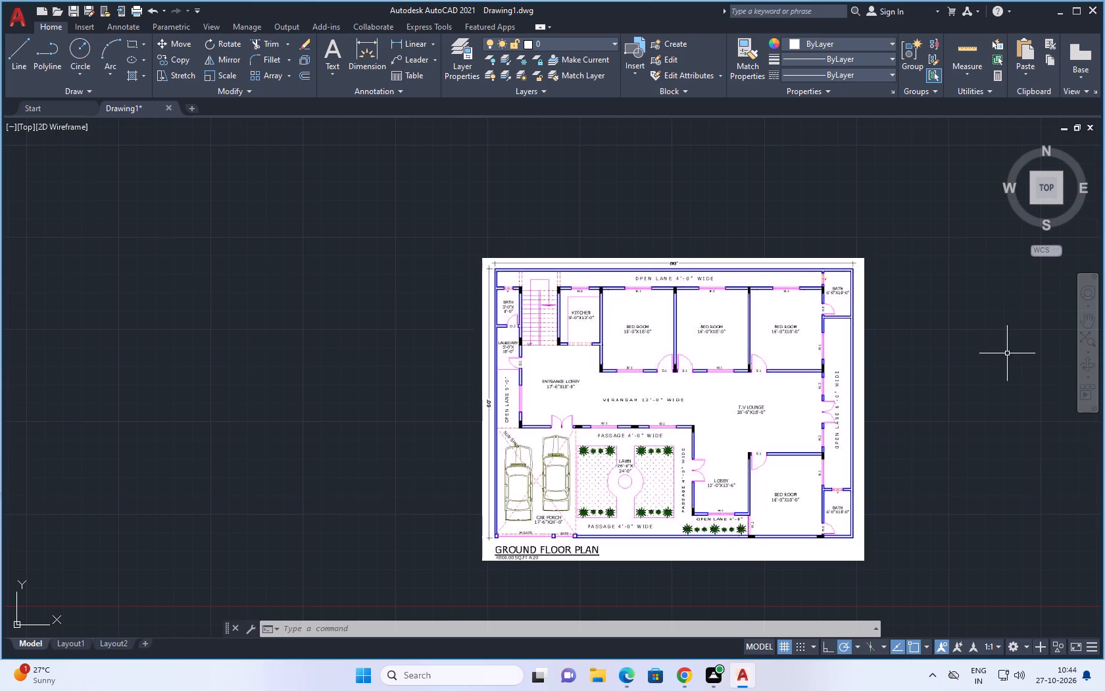
Paste the copied image of the paired ground and first floor plans well northeast of the existing ground floor plan image.
{"action": "scroll", "coordinate": [787, 282], "scroll_direction": "down", "scroll_amount": 3}
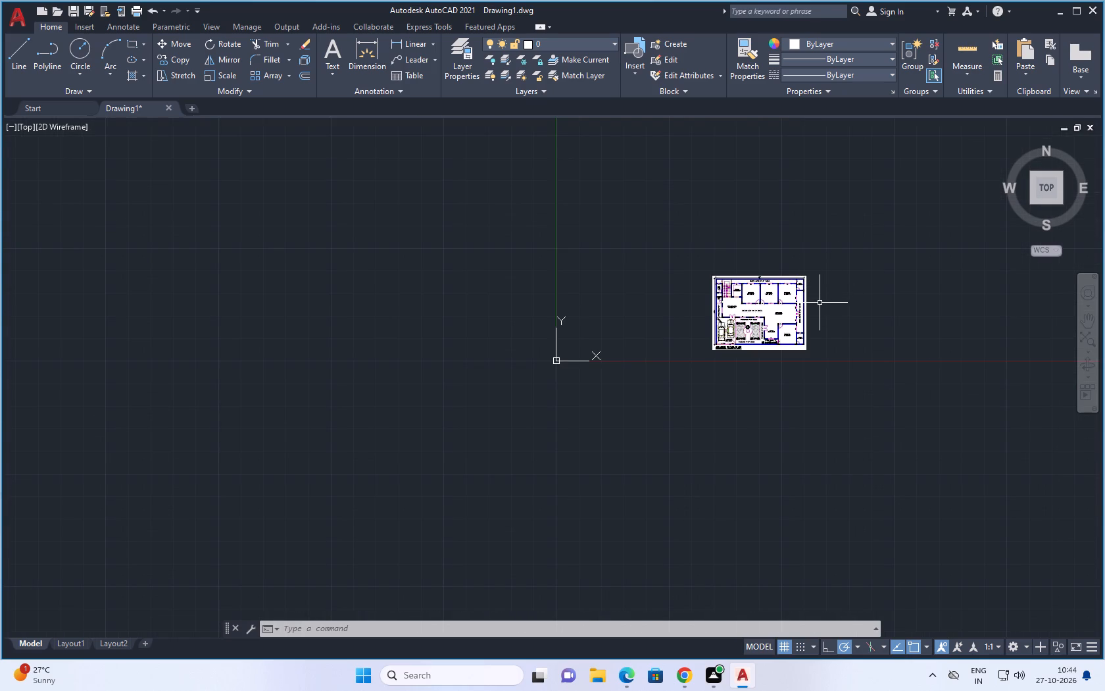
{"action": "key", "text": "ctrl+v"}
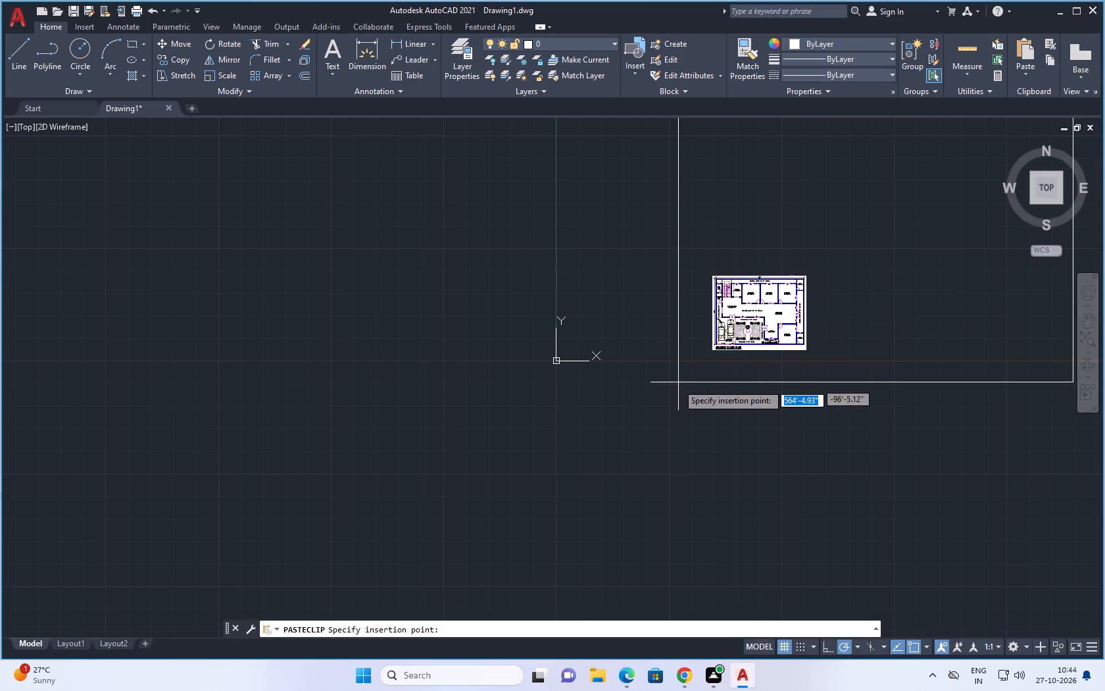
{"action": "scroll", "coordinate": [677, 384], "scroll_direction": "down", "scroll_amount": 4}
{"action": "left_click", "coordinate": [892, 332]}
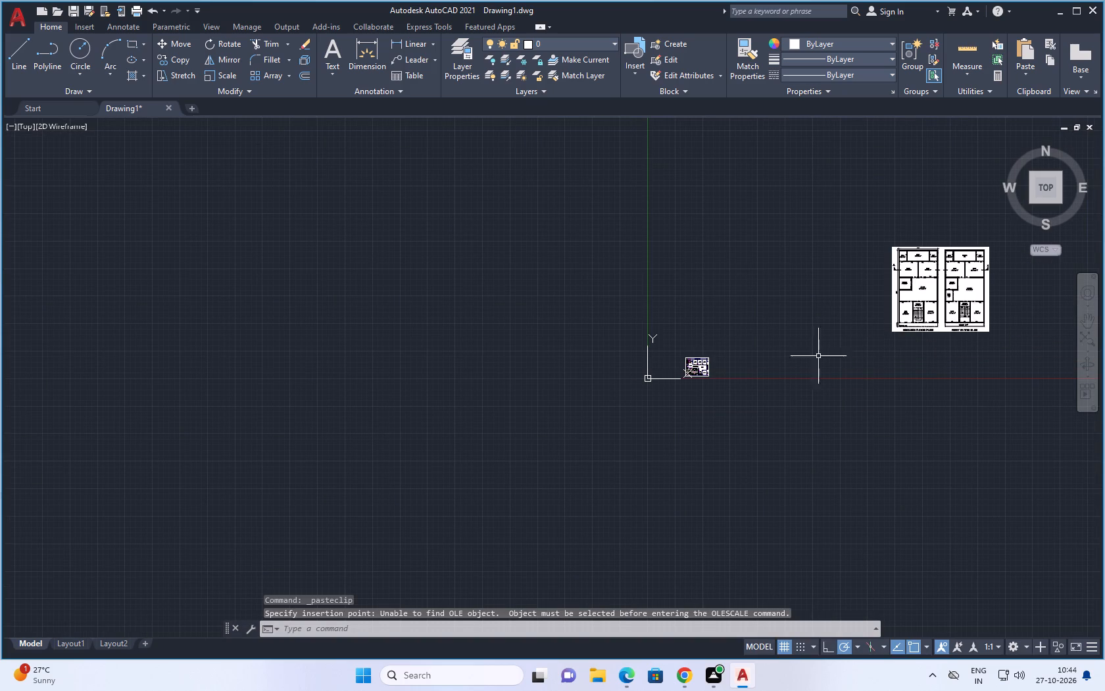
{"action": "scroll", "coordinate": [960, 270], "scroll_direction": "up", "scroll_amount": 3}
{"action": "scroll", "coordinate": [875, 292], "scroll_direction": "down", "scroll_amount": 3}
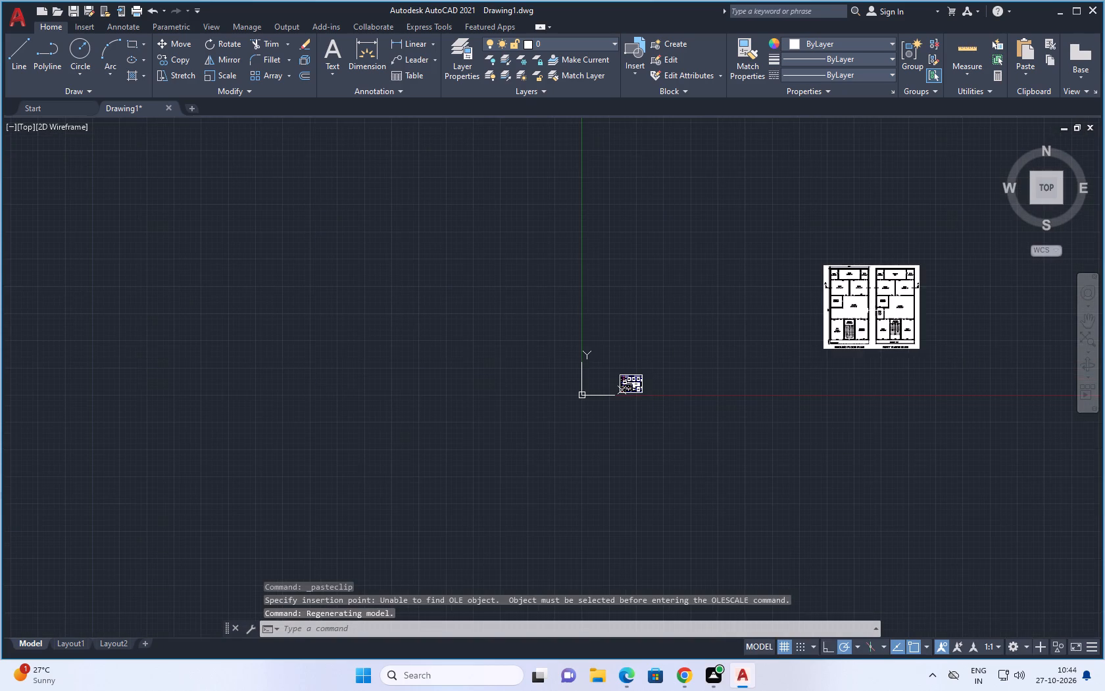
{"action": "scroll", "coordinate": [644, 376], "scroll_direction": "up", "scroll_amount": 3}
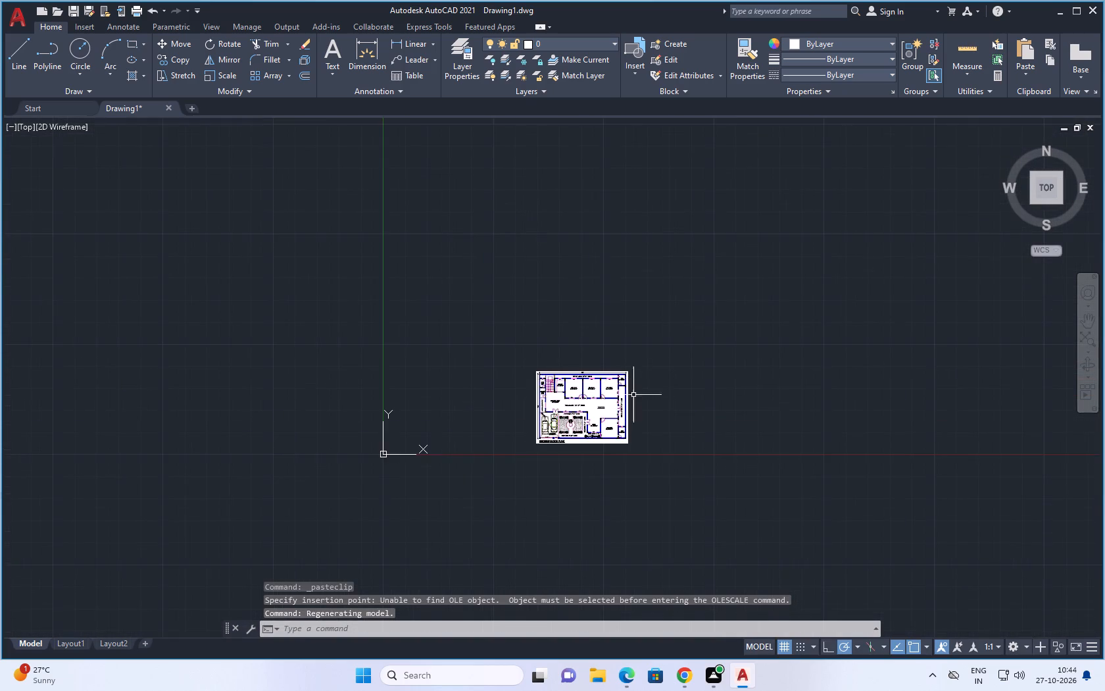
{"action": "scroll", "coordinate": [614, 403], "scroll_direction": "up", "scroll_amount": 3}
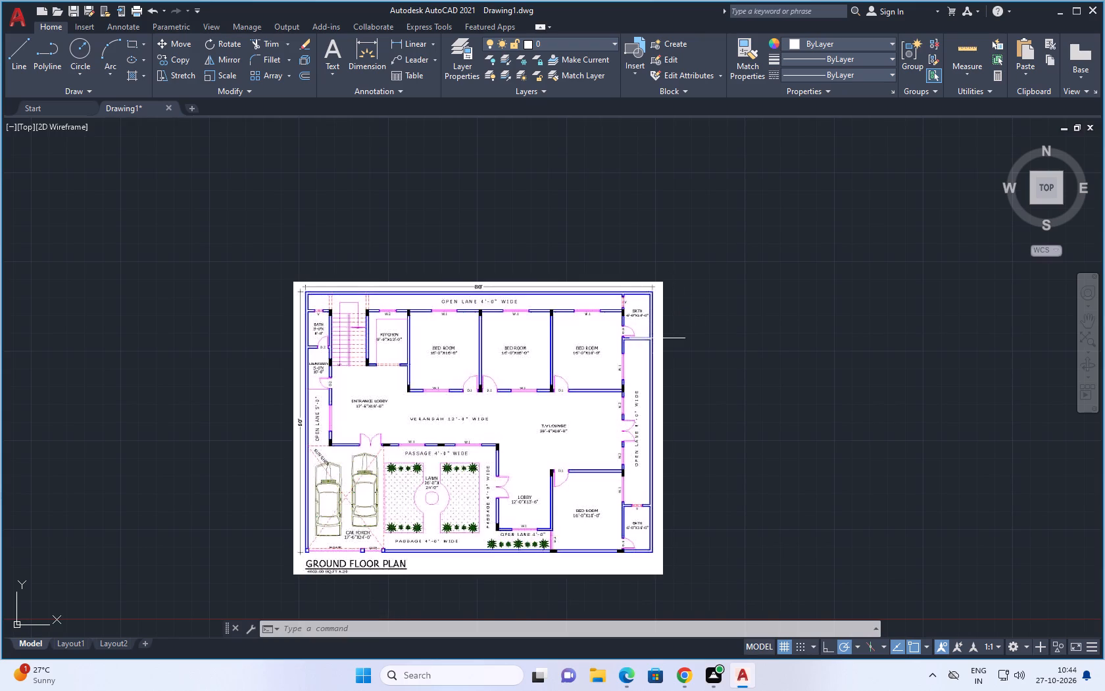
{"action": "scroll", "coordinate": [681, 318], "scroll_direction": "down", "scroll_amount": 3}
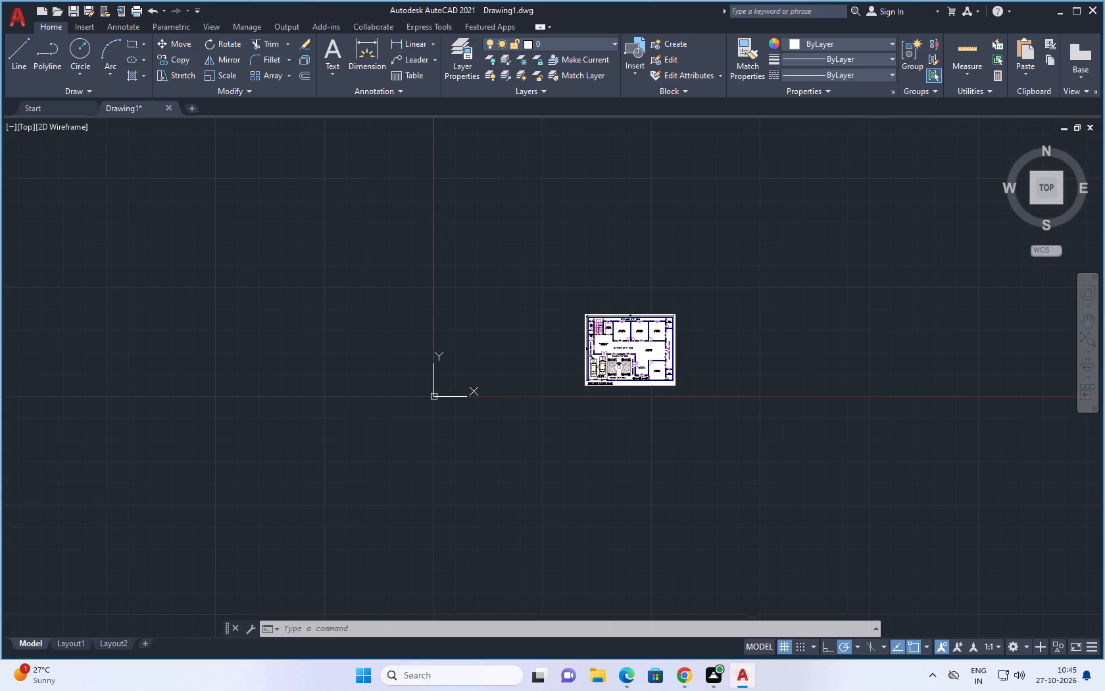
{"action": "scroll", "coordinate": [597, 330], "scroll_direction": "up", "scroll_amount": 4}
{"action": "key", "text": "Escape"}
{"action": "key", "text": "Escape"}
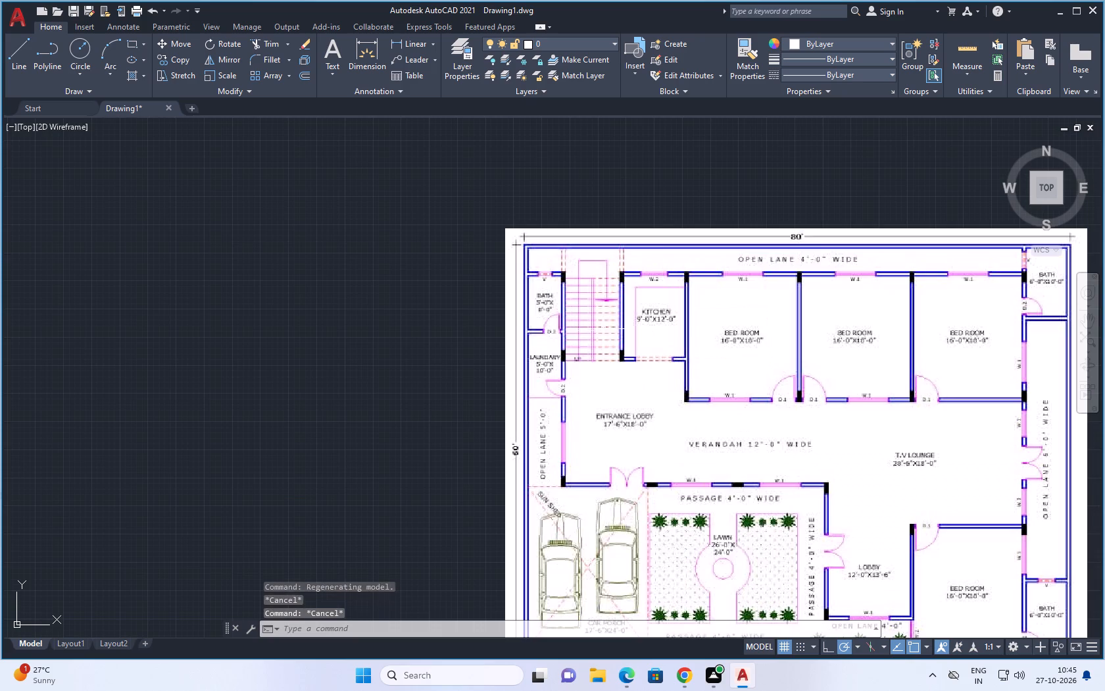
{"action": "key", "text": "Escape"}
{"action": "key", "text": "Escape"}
Turn on Ortho mode during a trial line beside the ground floor plan image, and abandon the line.
{"action": "type", "text": "l"}
{"action": "key", "text": "space"}
{"action": "scroll", "coordinate": [679, 278], "scroll_direction": "down", "scroll_amount": 3}
{"action": "left_click", "coordinate": [456, 288]}
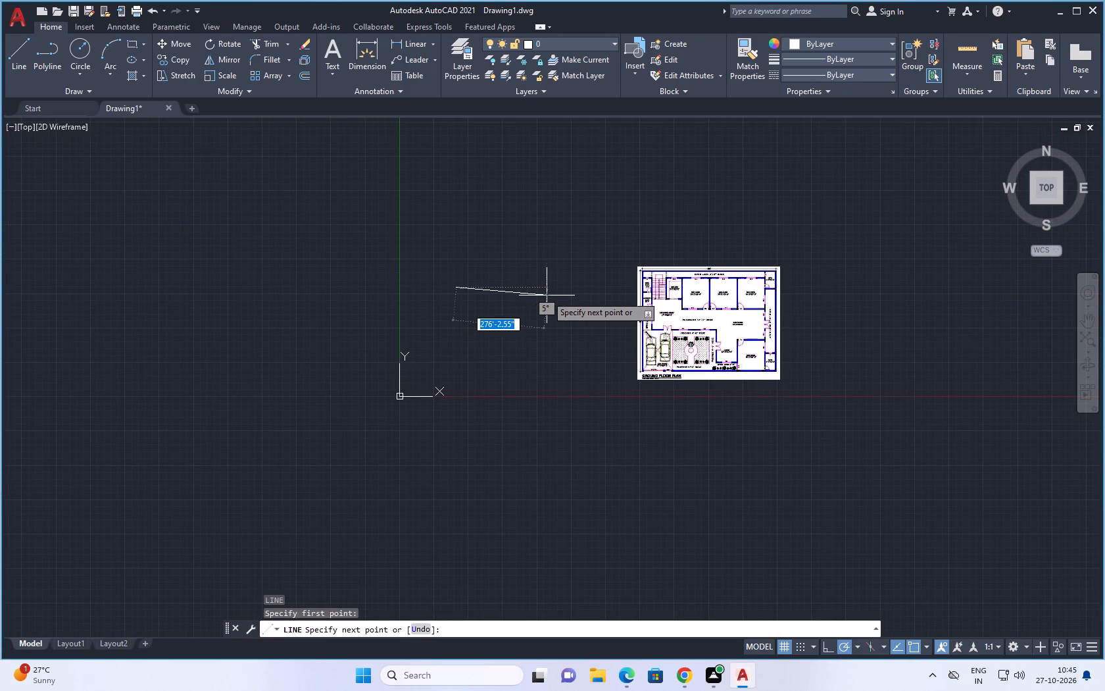
{"action": "key", "text": "F8"}
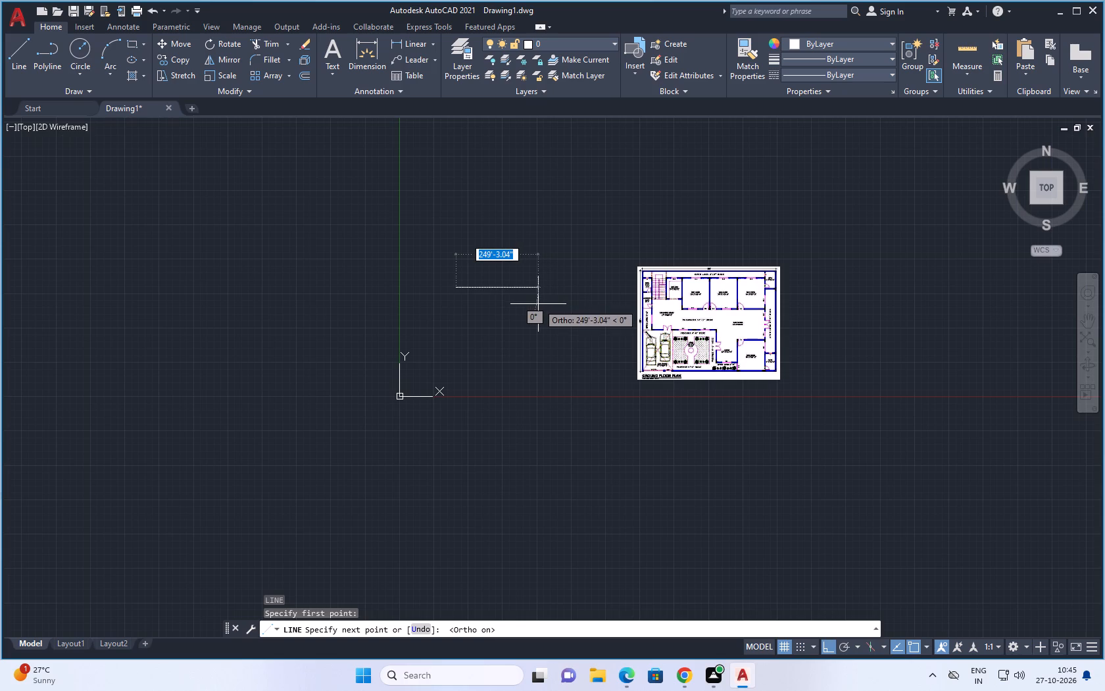
{"action": "scroll", "coordinate": [639, 247], "scroll_direction": "down", "scroll_amount": 4}
{"action": "scroll", "coordinate": [640, 245], "scroll_direction": "up", "scroll_amount": 2}
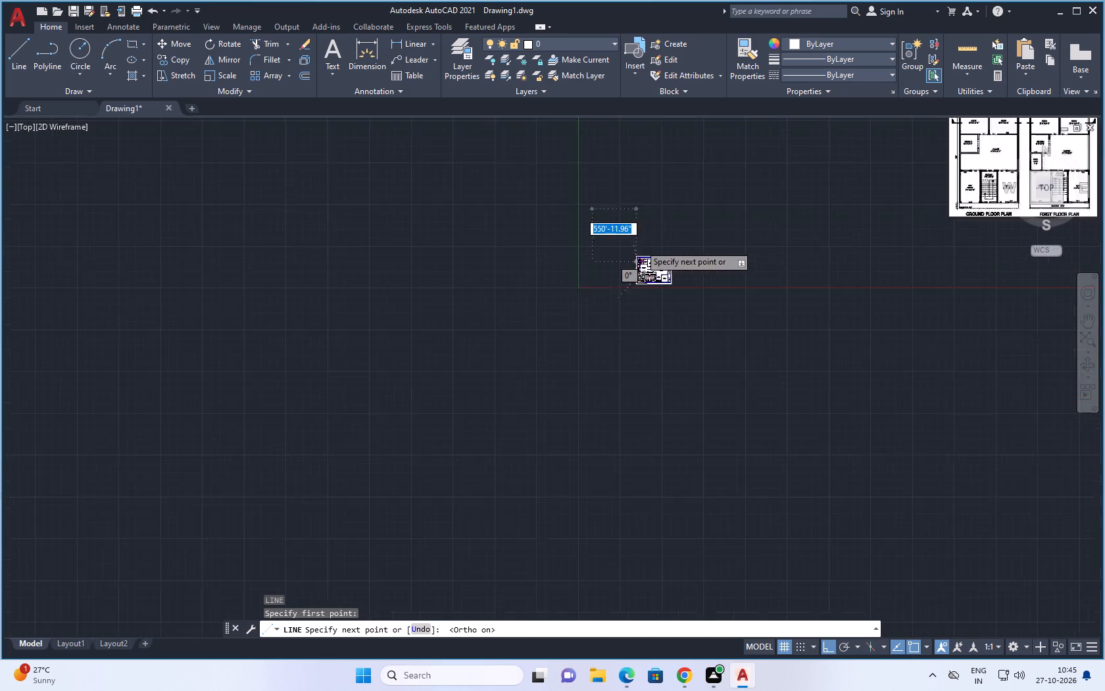
{"action": "scroll", "coordinate": [640, 245], "scroll_direction": "up", "scroll_amount": 3}
{"action": "key", "text": "Escape"}
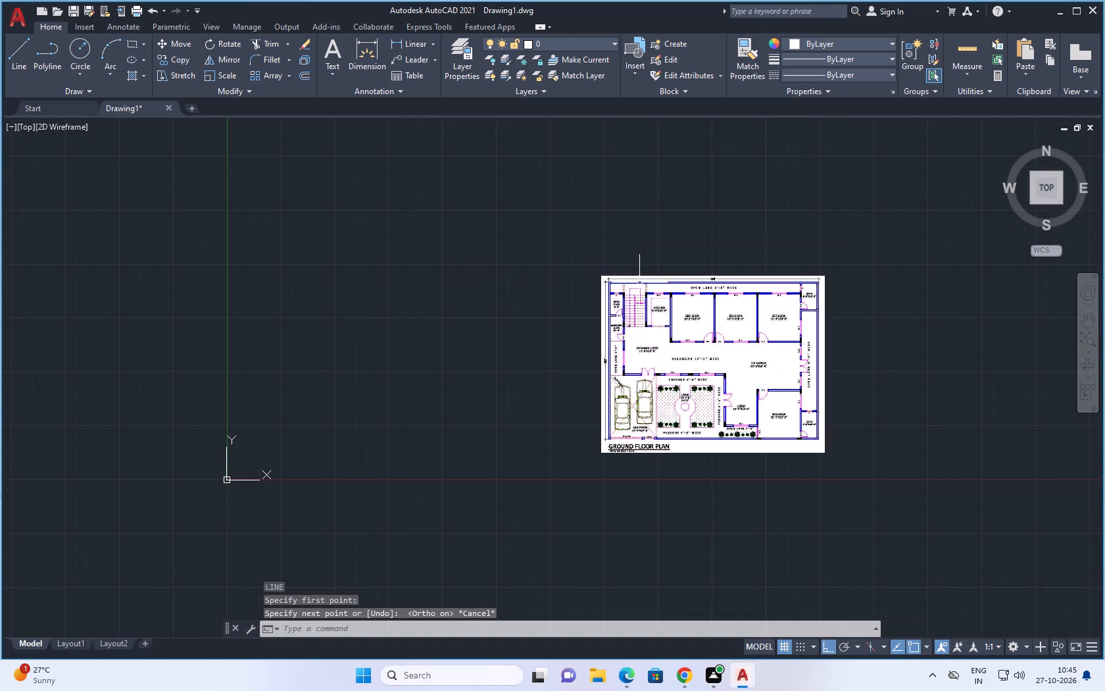
Turn off the drawing grid display.
{"action": "left_click", "coordinate": [785, 648]}
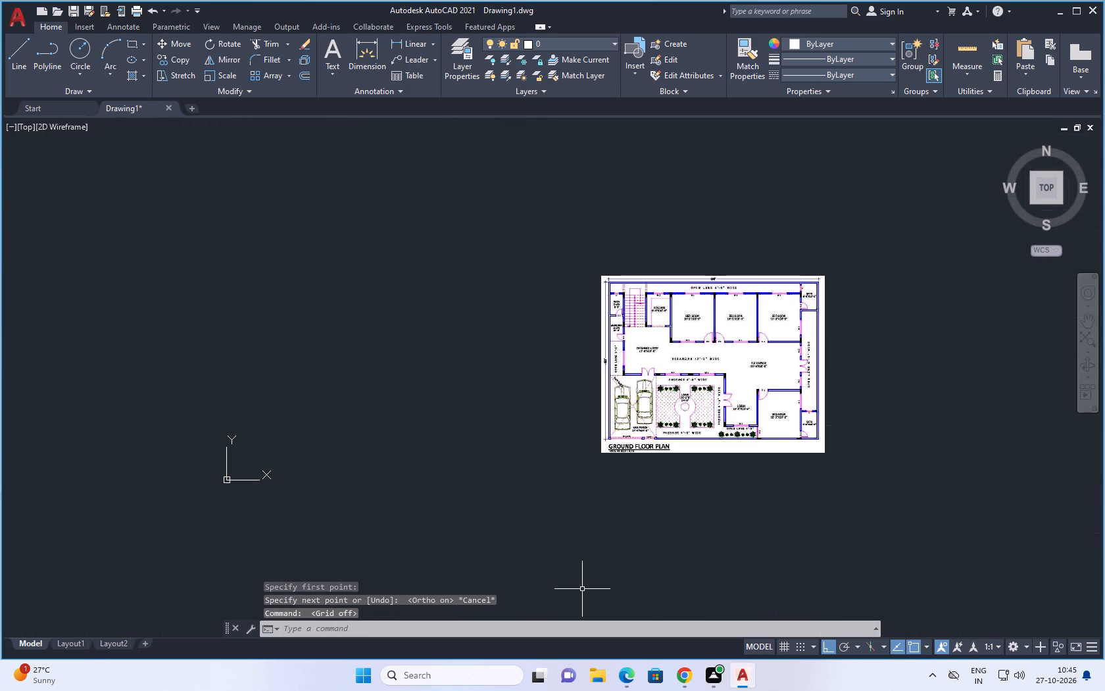
Set the UCS icon to Noorigin with the UCSICON command.
{"action": "type", "text": "ucsi"}
{"action": "key", "text": "c"}
{"action": "key", "text": "o"}
{"action": "type", "text": "n no"}
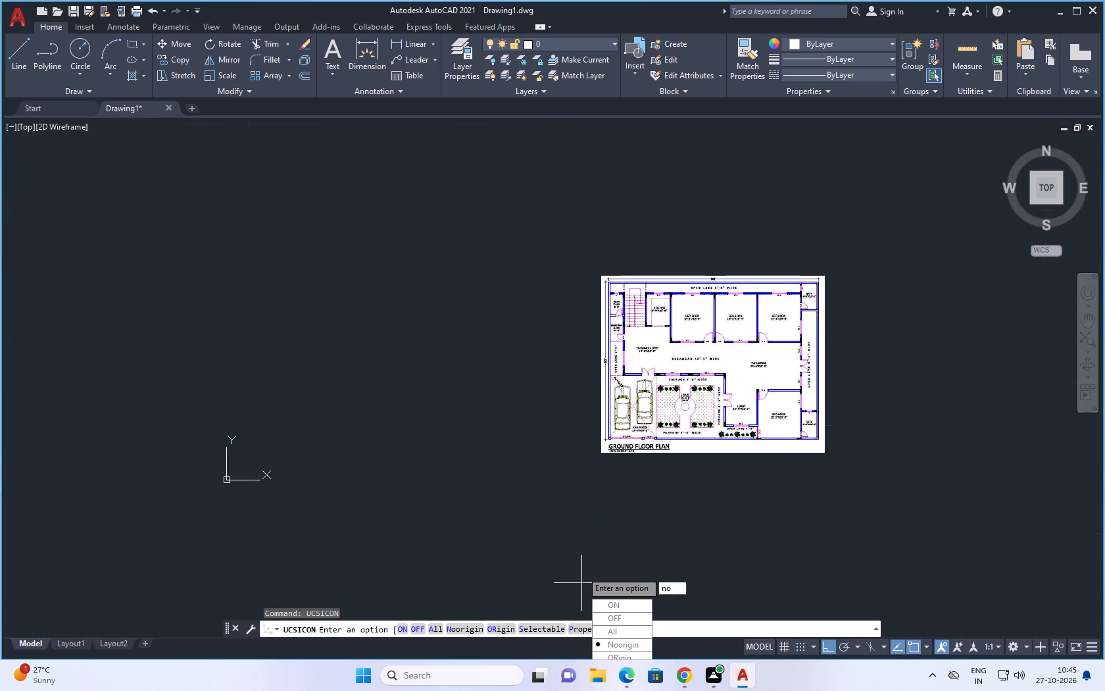
{"action": "key", "text": "space"}
Draw a closed rectangle 9' wide and 12' high with the Line command, just east of the ground floor plan image.
{"action": "scroll", "coordinate": [662, 498], "scroll_direction": "down", "scroll_amount": 4}
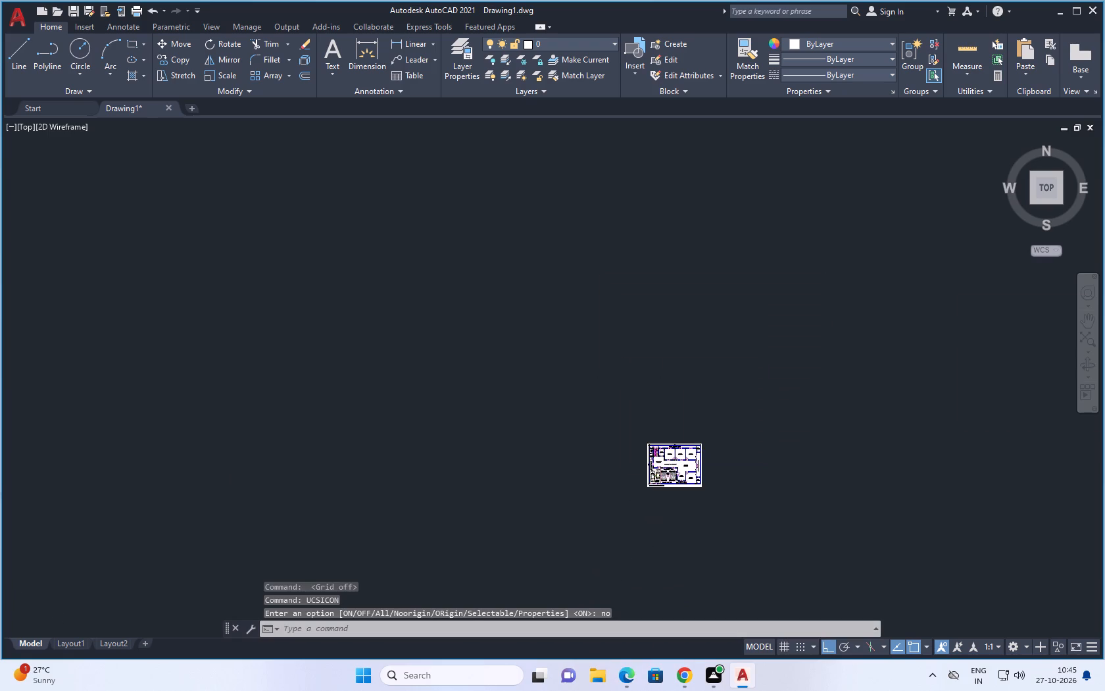
{"action": "scroll", "coordinate": [679, 471], "scroll_direction": "down", "scroll_amount": 1}
{"action": "scroll", "coordinate": [684, 494], "scroll_direction": "up", "scroll_amount": 3}
{"action": "scroll", "coordinate": [762, 436], "scroll_direction": "up", "scroll_amount": 2}
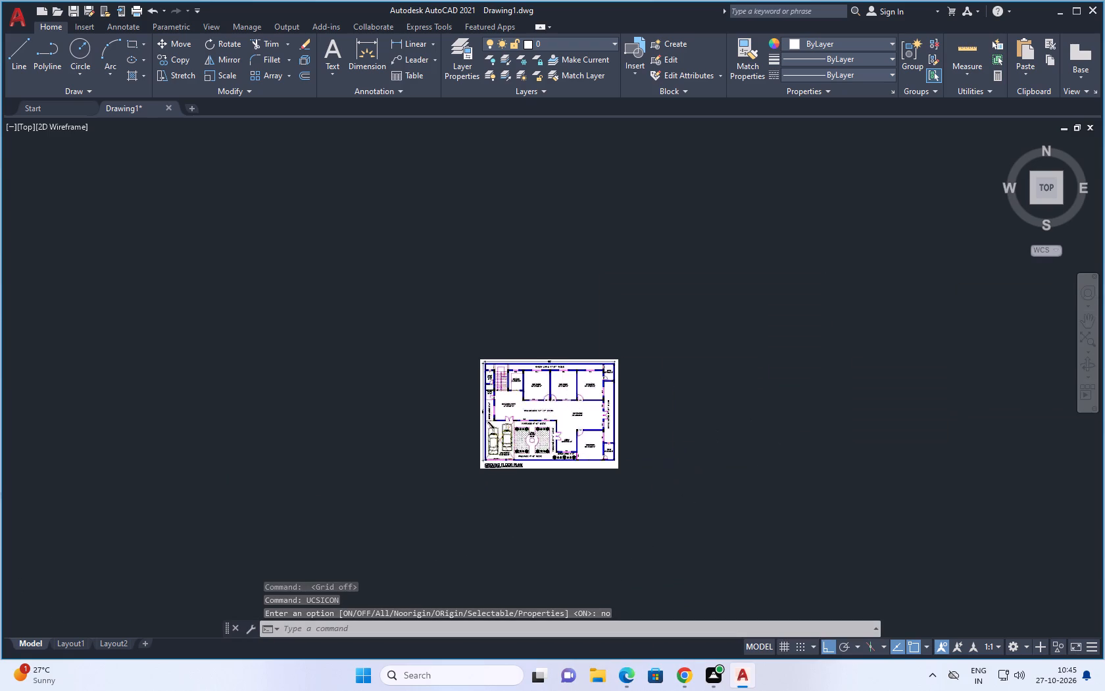
{"action": "scroll", "coordinate": [760, 438], "scroll_direction": "up", "scroll_amount": 1}
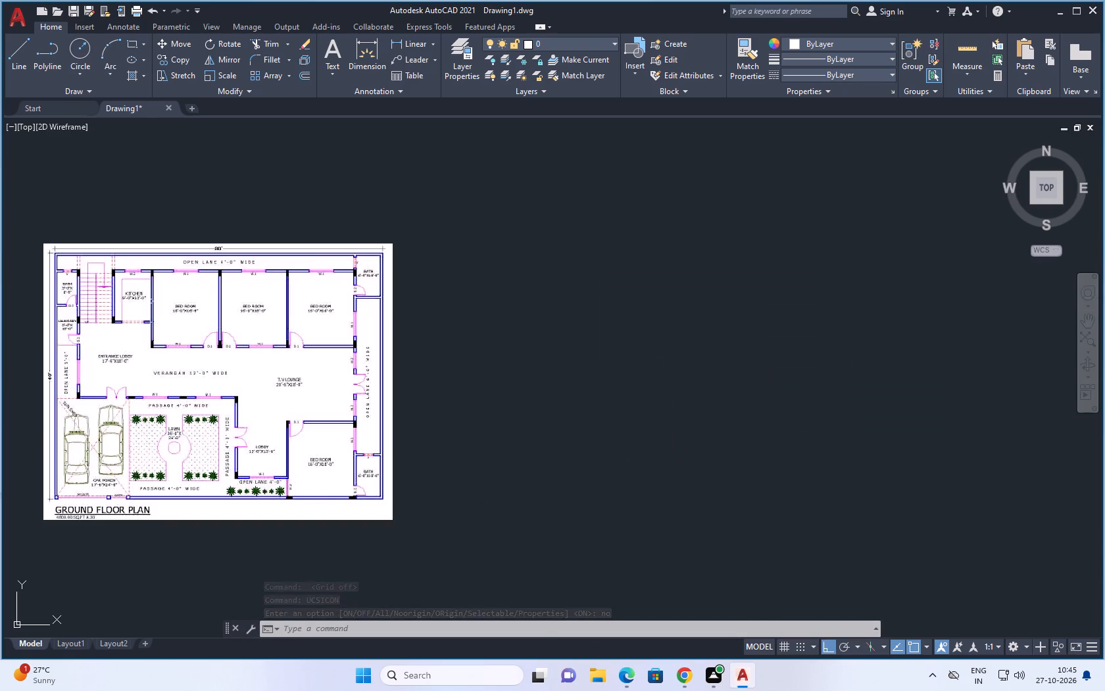
{"action": "scroll", "coordinate": [131, 297], "scroll_direction": "up", "scroll_amount": 1}
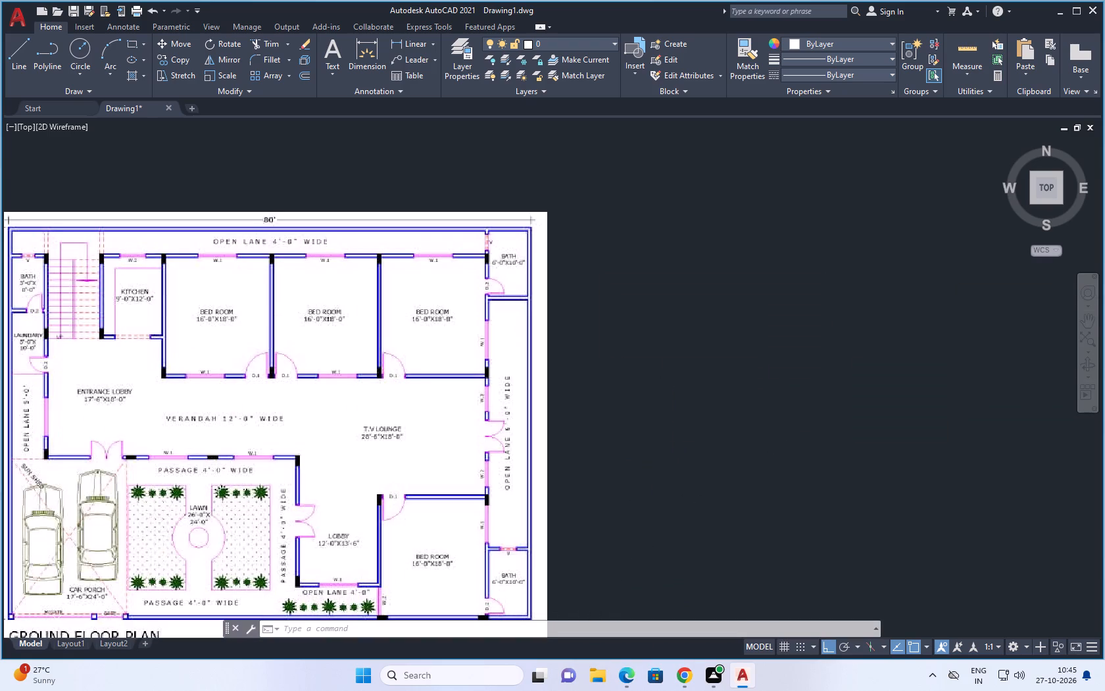
{"action": "key", "text": "Escape"}
{"action": "type", "text": "l"}
{"action": "key", "text": "space"}
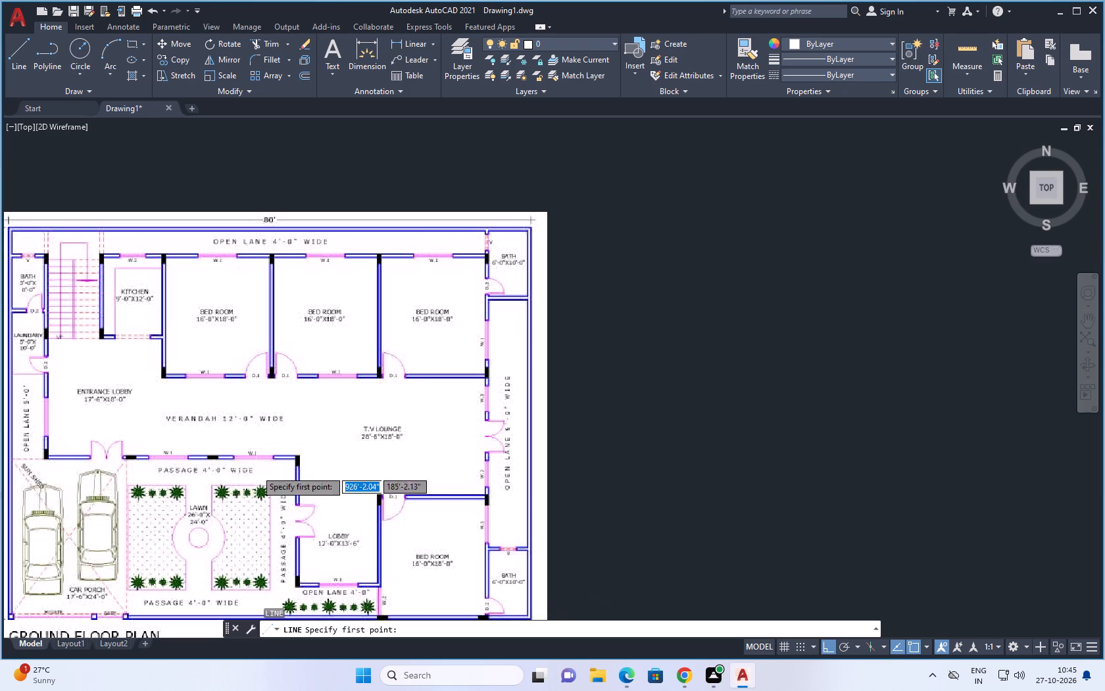
{"action": "scroll", "coordinate": [272, 404], "scroll_direction": "down", "scroll_amount": 2}
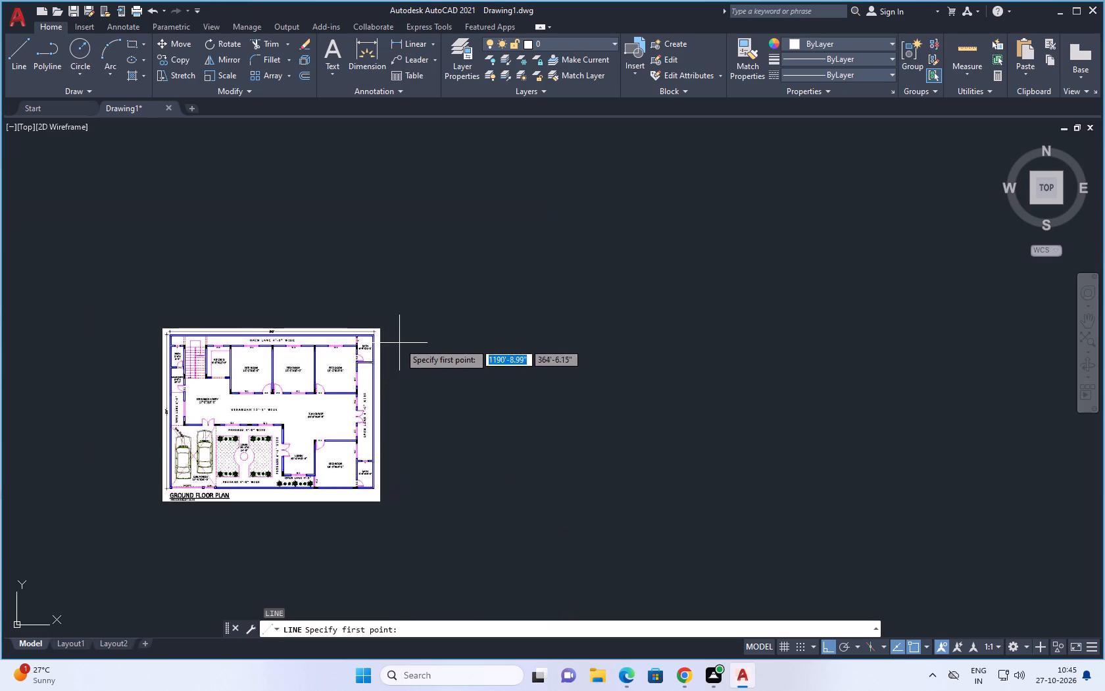
{"action": "left_click", "coordinate": [423, 338]}
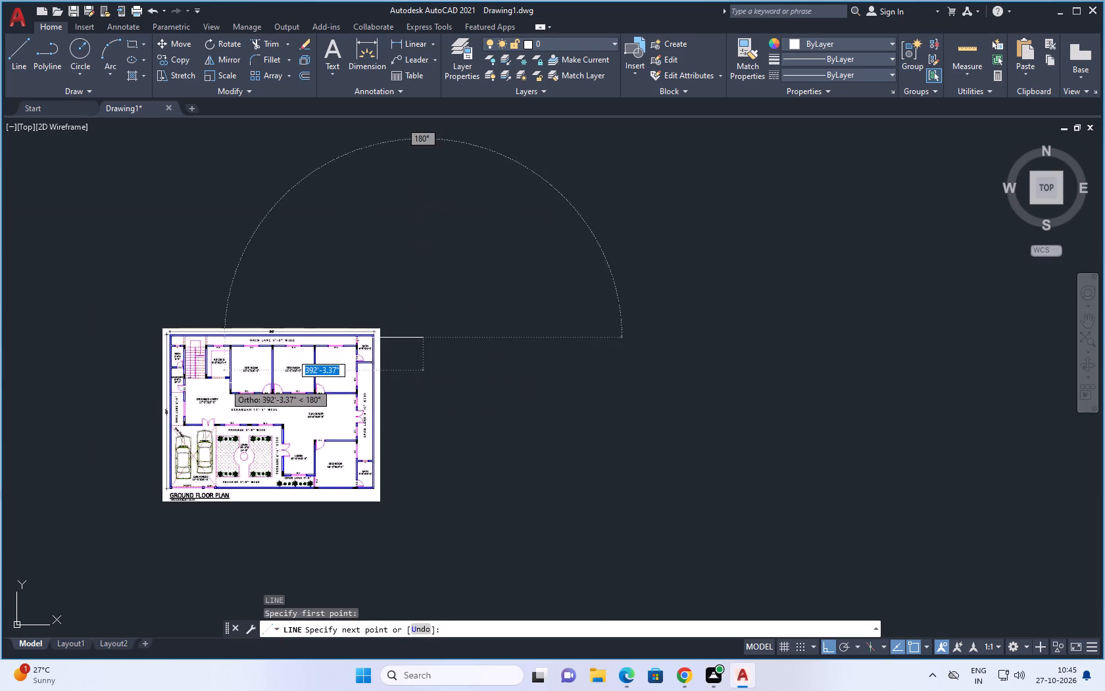
{"action": "scroll", "coordinate": [203, 363], "scroll_direction": "up", "scroll_amount": 4}
{"action": "scroll", "coordinate": [202, 361], "scroll_direction": "down", "scroll_amount": 4}
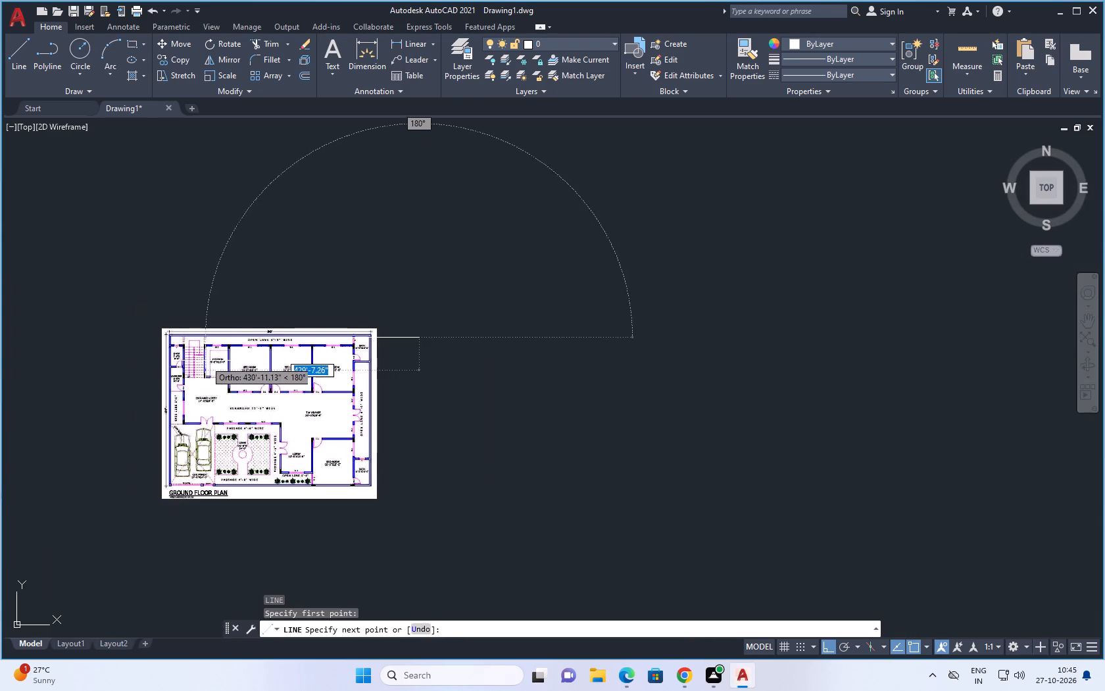
{"action": "type", "text": "12'"}
{"action": "key", "text": "Return"}
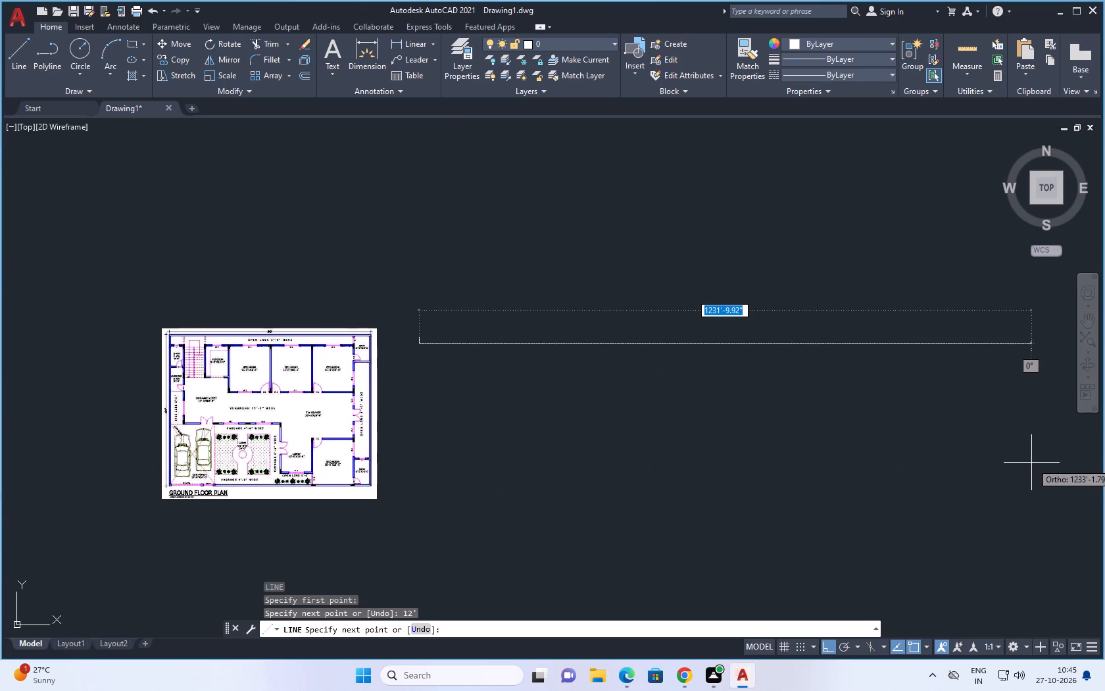
{"action": "key", "text": "9"}
{"action": "key", "text": "apostrophe"}
{"action": "key", "text": "Return"}
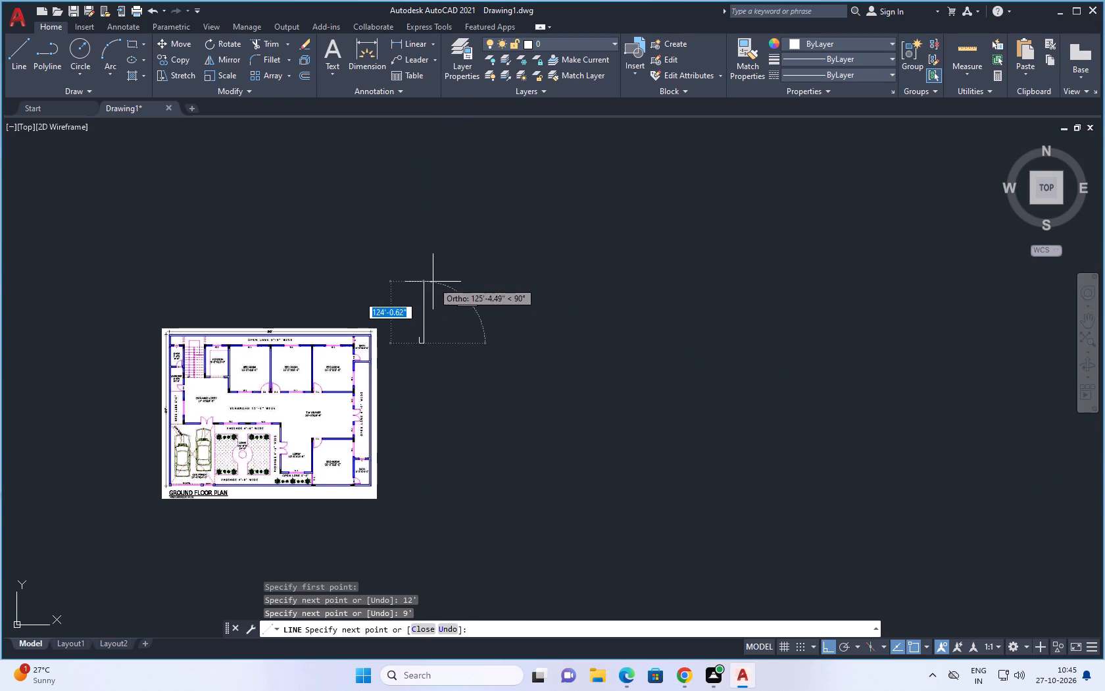
{"action": "key", "text": "1"}
{"action": "key", "text": "2"}
{"action": "key", "text": "apostrophe"}
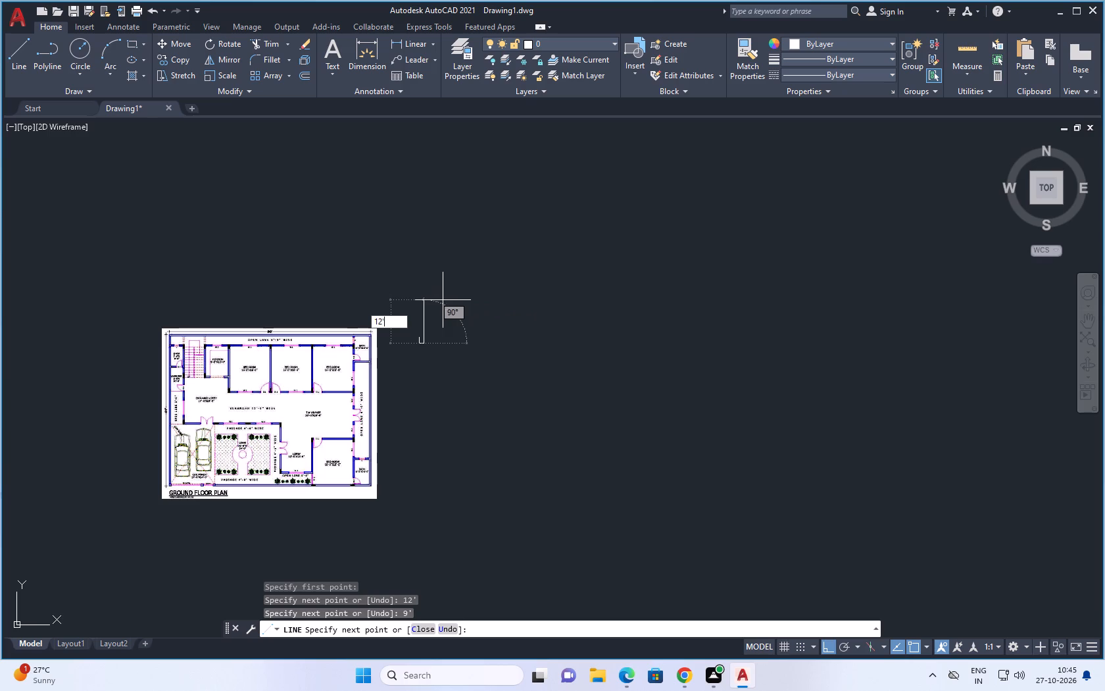
{"action": "key", "text": "Return"}
{"action": "scroll", "coordinate": [452, 325], "scroll_direction": "up", "scroll_amount": 3}
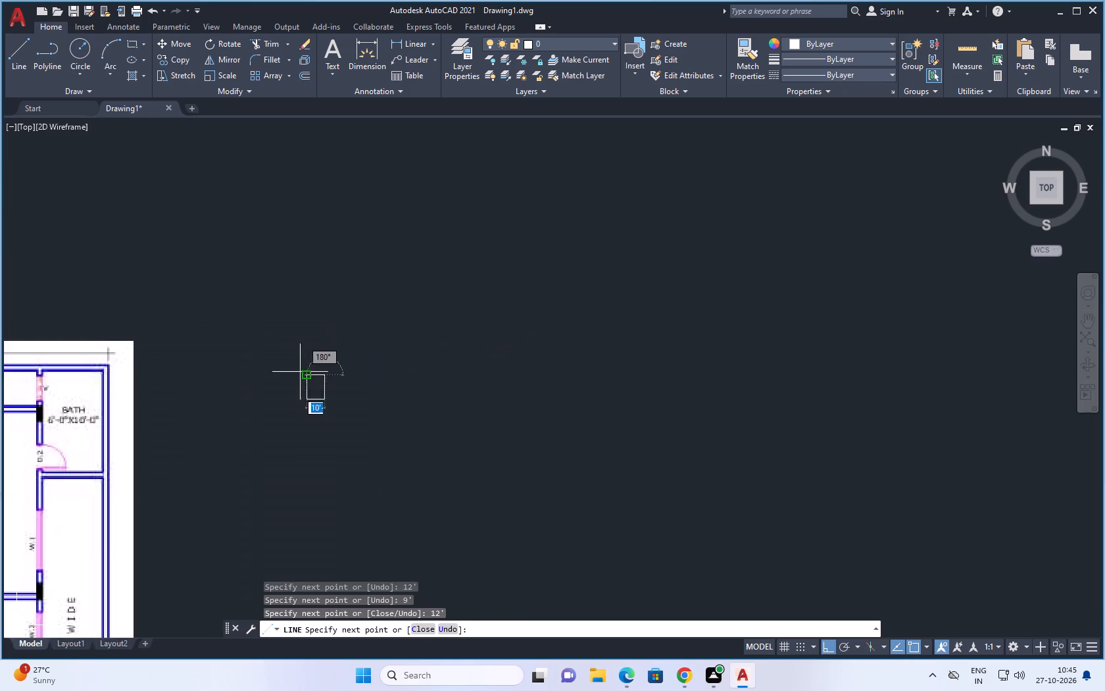
{"action": "left_click", "coordinate": [307, 375]}
{"action": "key", "text": "Escape"}
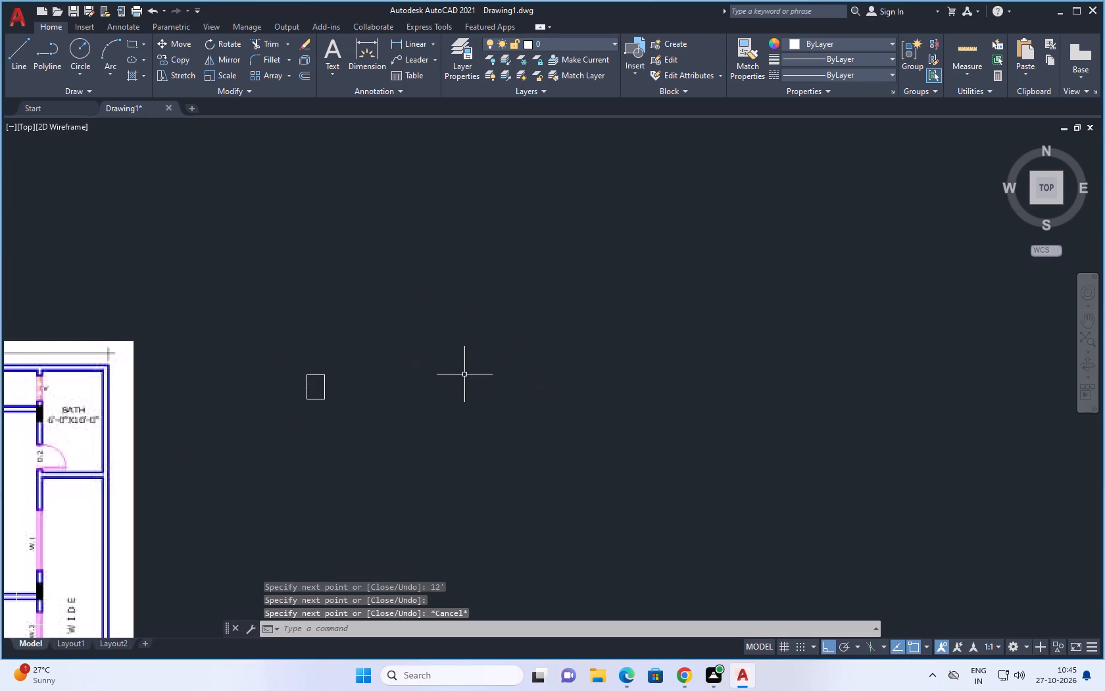
Scale the ground floor plan image down freehand about its northeast corner, towards the size of the 9' by 12' rectangle.
{"action": "scroll", "coordinate": [519, 358], "scroll_direction": "down", "scroll_amount": 3}
{"action": "left_click", "coordinate": [331, 475]}
{"action": "right_click", "coordinate": [339, 466]}
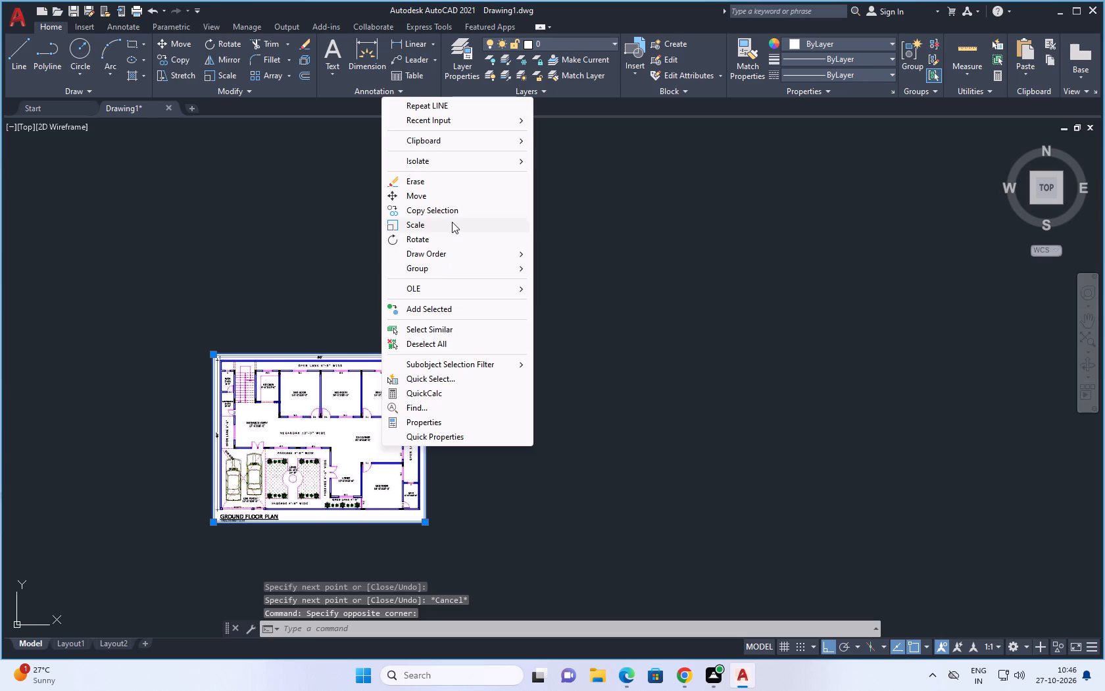
{"action": "left_click", "coordinate": [452, 222]}
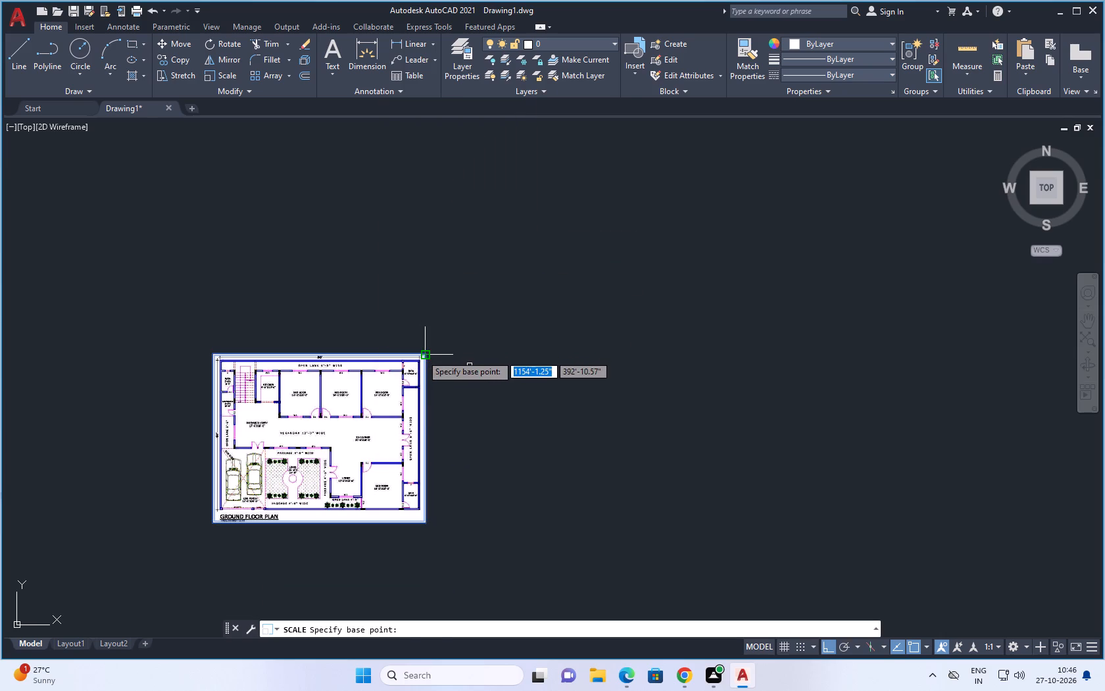
{"action": "left_click", "coordinate": [422, 355]}
{"action": "left_click", "coordinate": [401, 384]}
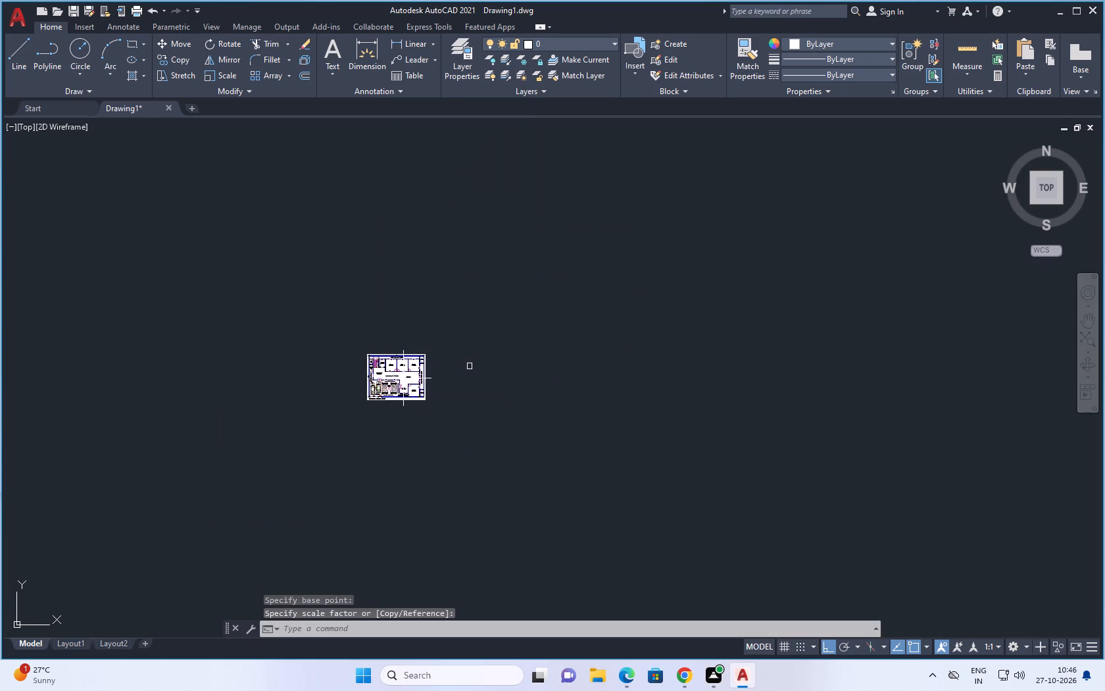
Scale the ground floor plan image down further, freehand, about its northeast corner.
{"action": "scroll", "coordinate": [414, 361], "scroll_direction": "up", "scroll_amount": 2}
{"action": "left_click", "coordinate": [434, 346]}
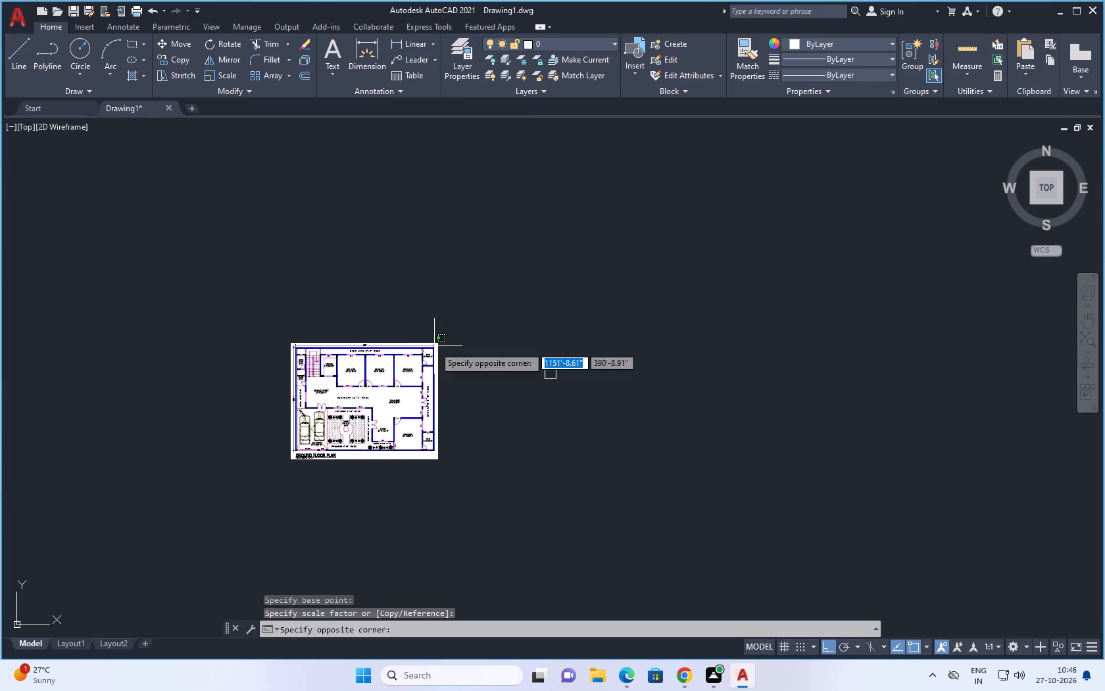
{"action": "right_click", "coordinate": [434, 346]}
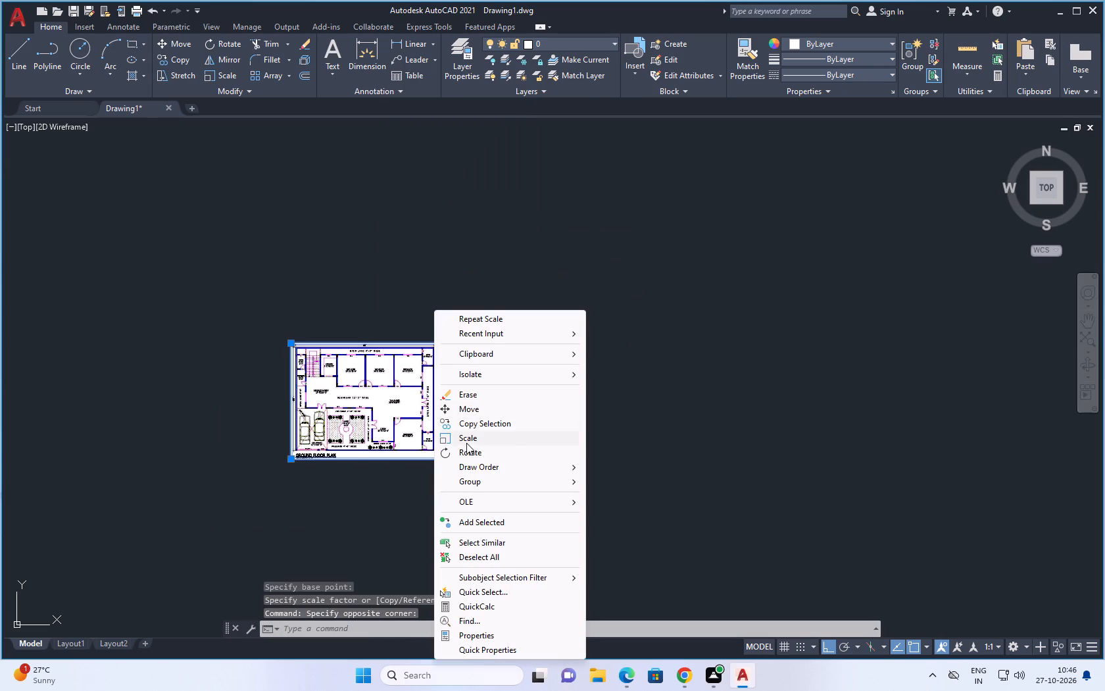
{"action": "left_click", "coordinate": [469, 440]}
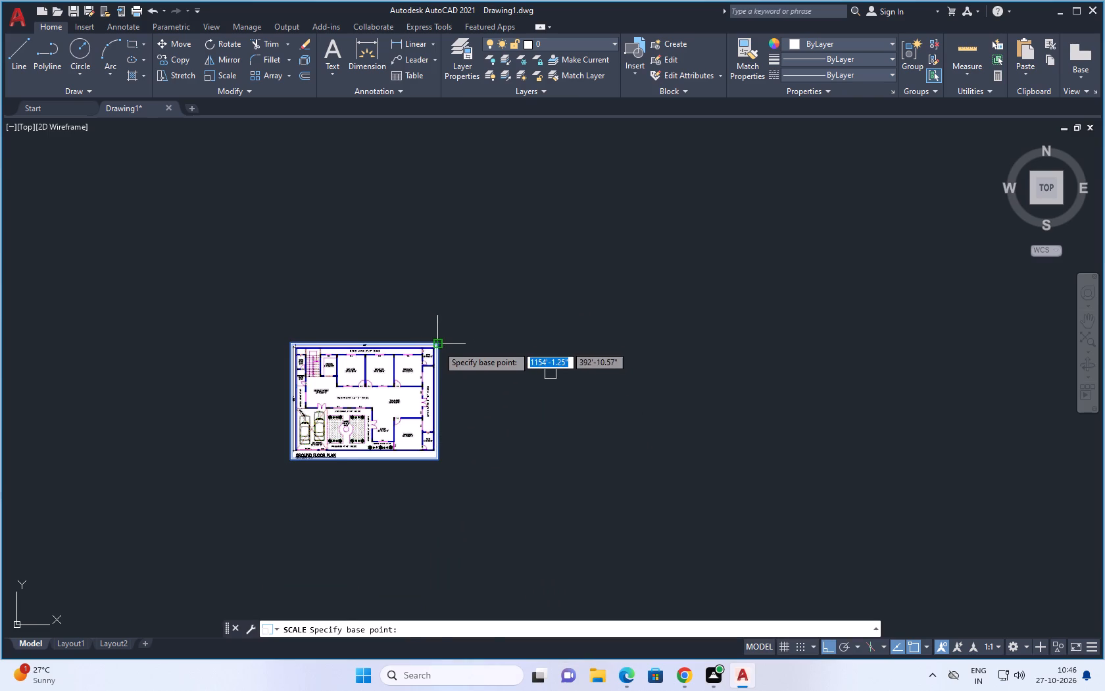
{"action": "left_click", "coordinate": [438, 345]}
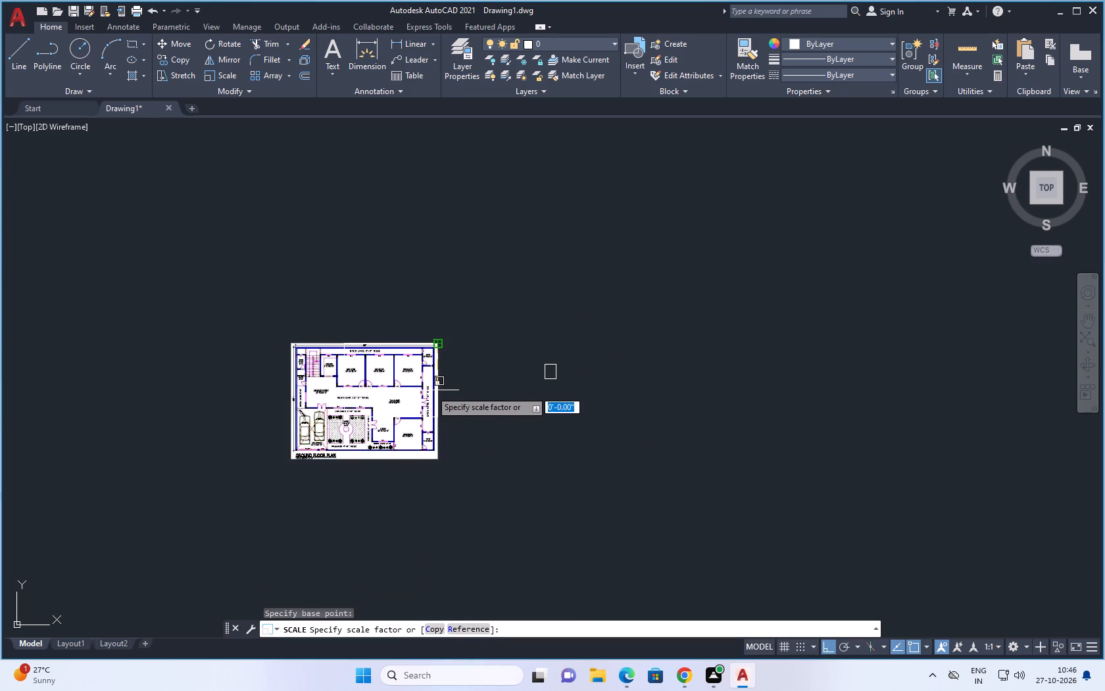
{"action": "left_click", "coordinate": [432, 390]}
{"action": "left_click", "coordinate": [432, 390]}
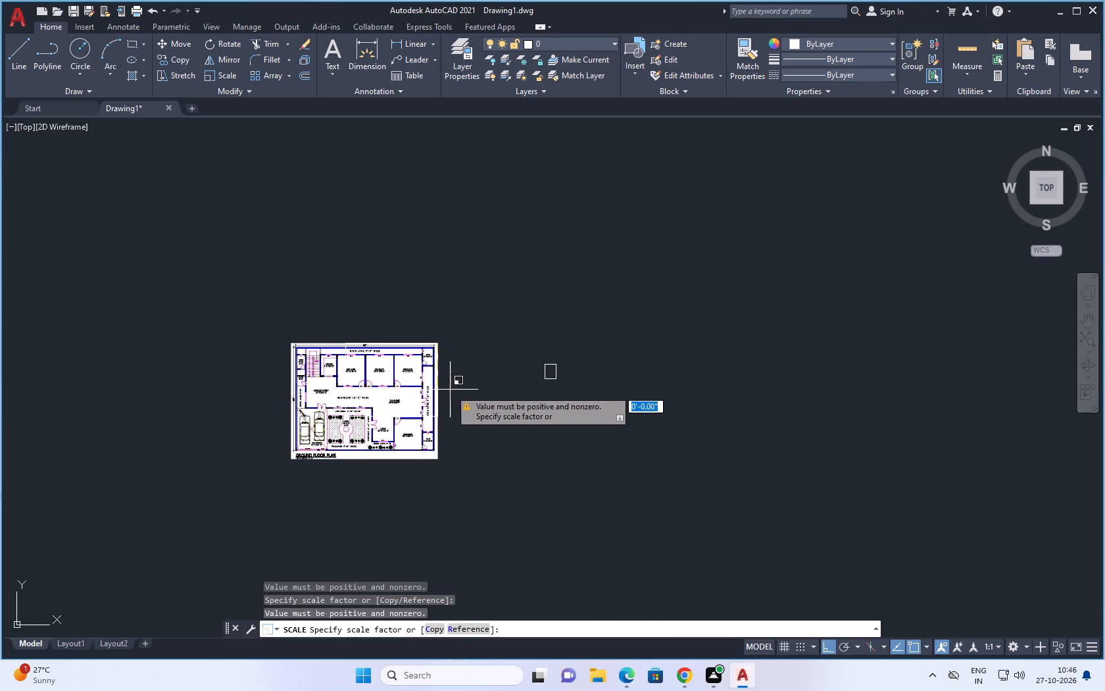
{"action": "left_click", "coordinate": [429, 397]}
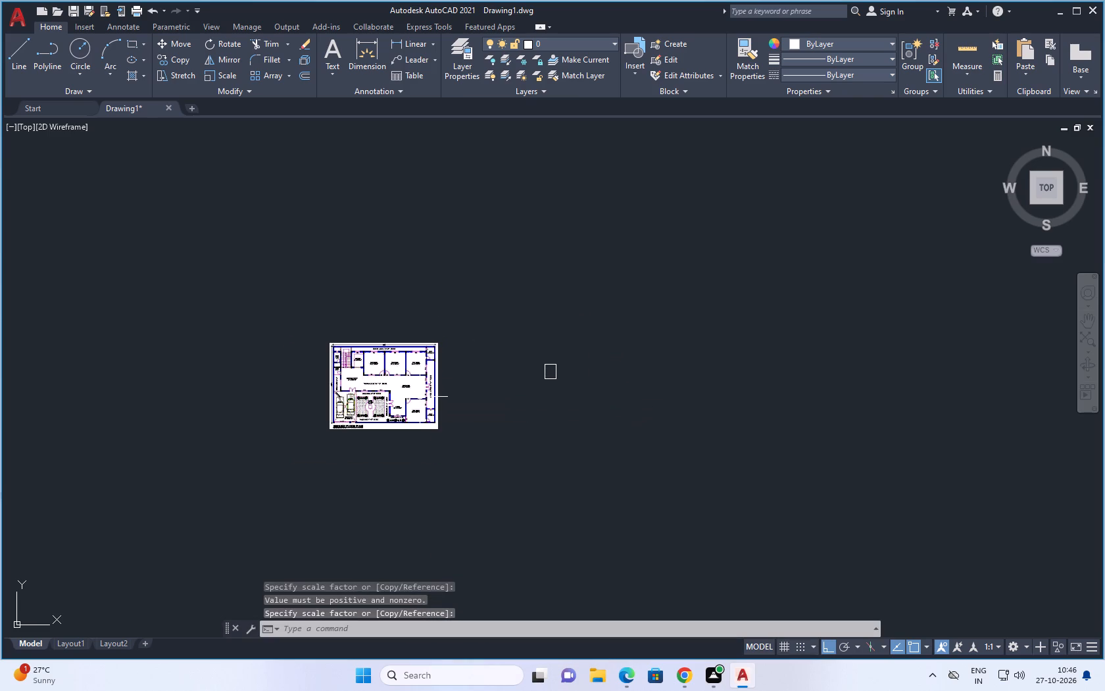
Move the 9' by 12' rectangle horizontally west, placing it just east of the ground floor plan image.
{"action": "scroll", "coordinate": [512, 376], "scroll_direction": "up", "scroll_amount": 1}
{"action": "left_click_drag", "start_coordinate": [512, 357], "coordinate": [641, 479]}
{"action": "left_click_drag", "start_coordinate": [501, 338], "coordinate": [667, 376]}
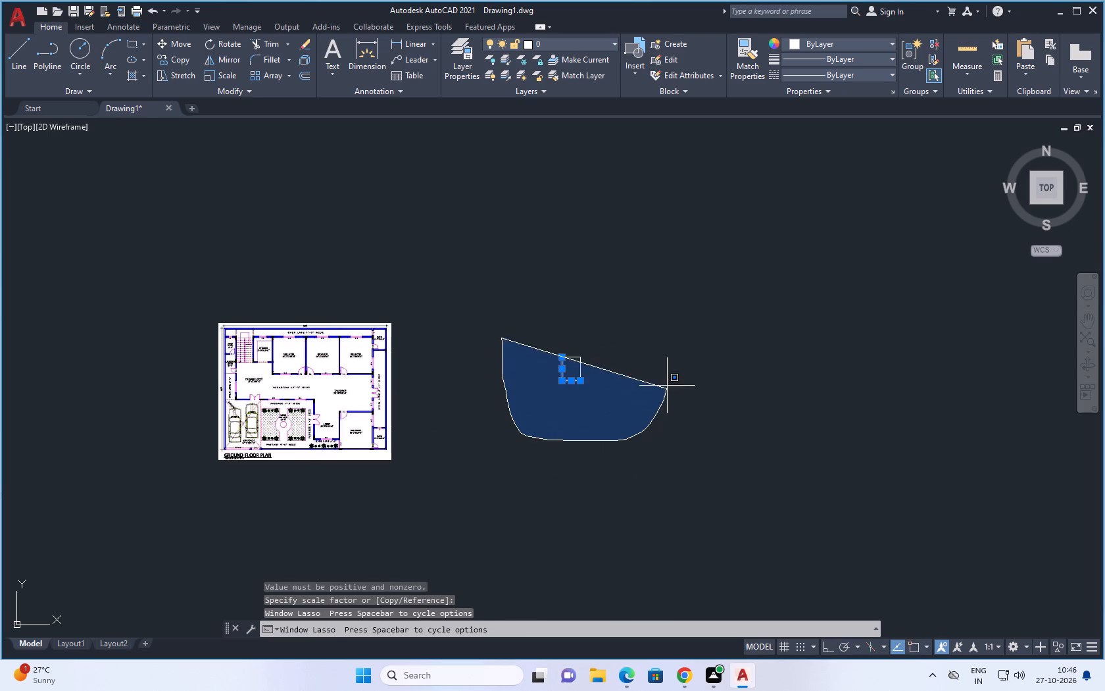
{"action": "left_click_drag", "start_coordinate": [667, 376], "coordinate": [595, 320]}
{"action": "right_click", "coordinate": [586, 322]}
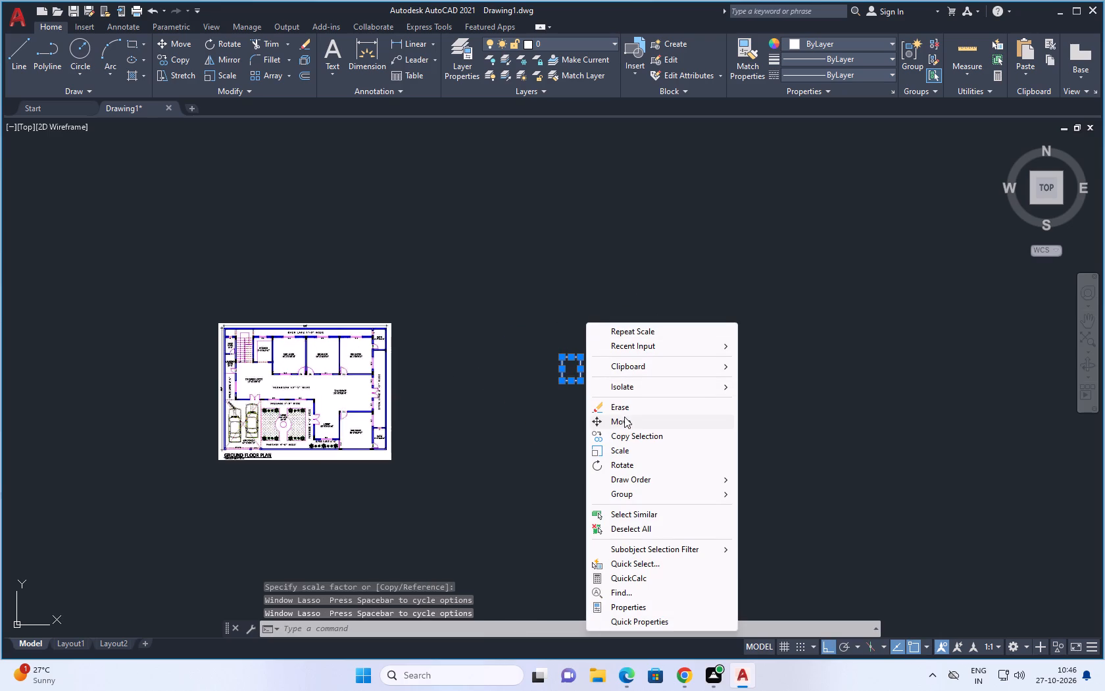
{"action": "left_click", "coordinate": [627, 421]}
{"action": "left_click", "coordinate": [563, 359]}
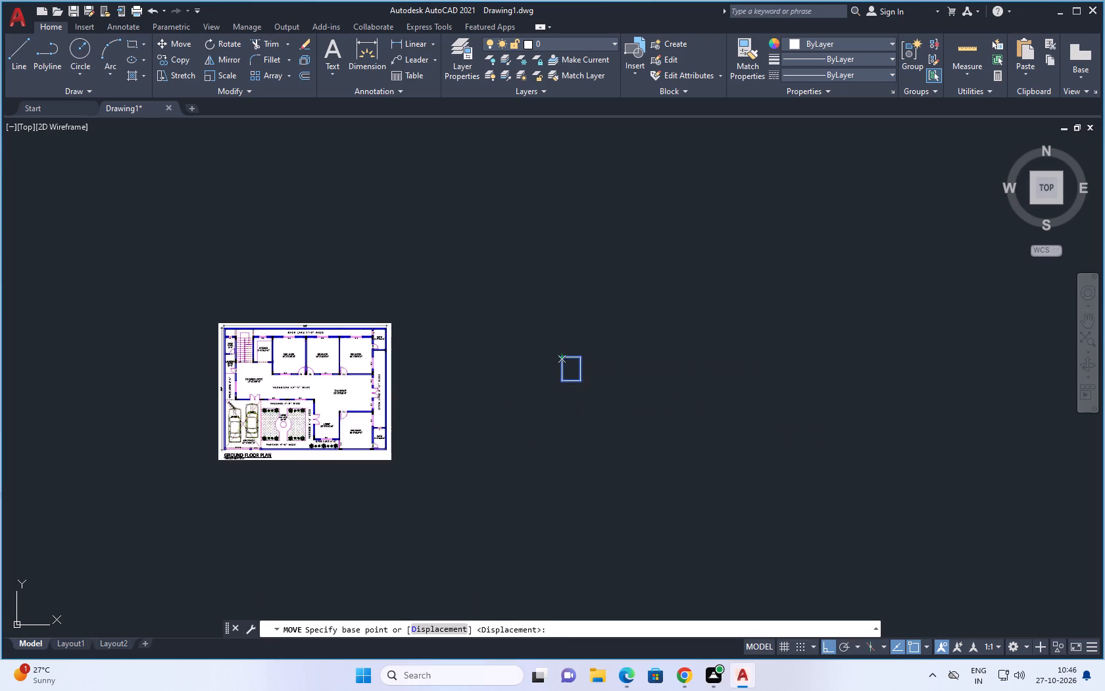
{"action": "left_click", "coordinate": [430, 333]}
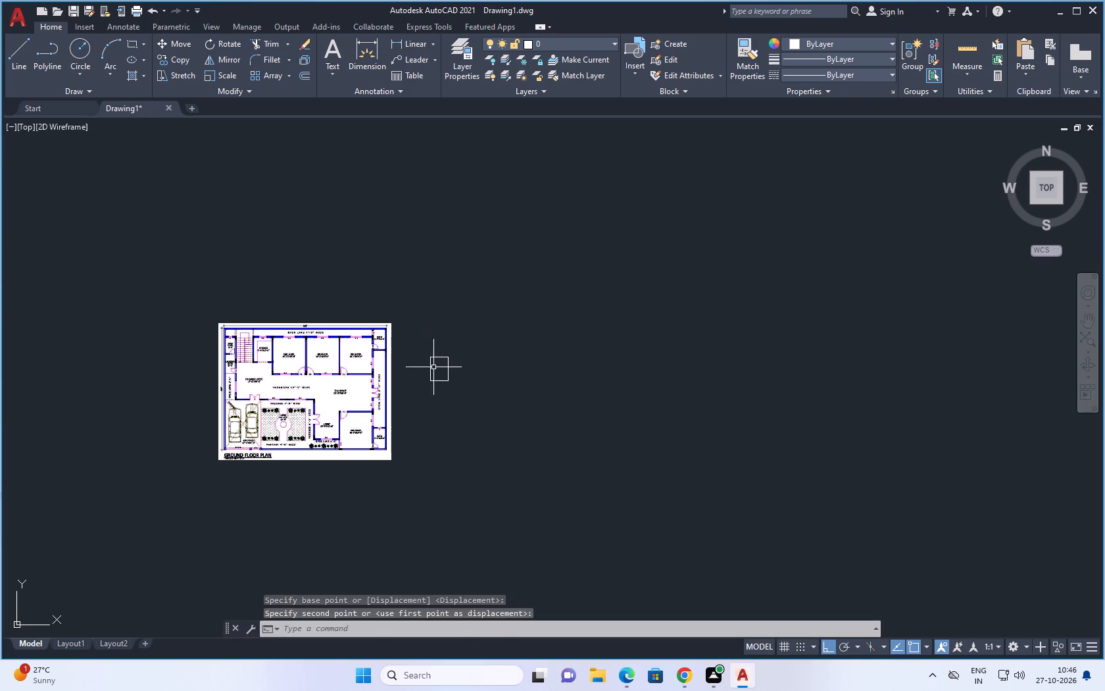
Move the 9' by 12' rectangle straight north until its top lines up with the plan image's top edge.
{"action": "left_click_drag", "start_coordinate": [408, 328], "coordinate": [512, 307]}
{"action": "right_click", "coordinate": [509, 305]}
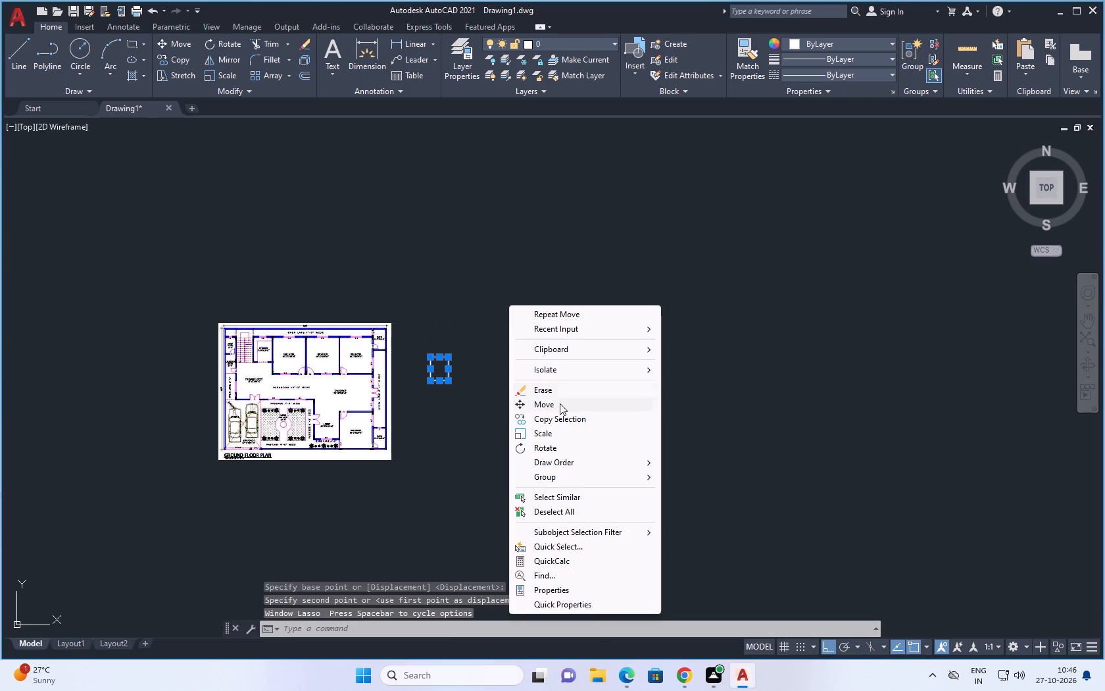
{"action": "left_click", "coordinate": [560, 404]}
{"action": "left_click", "coordinate": [426, 358]}
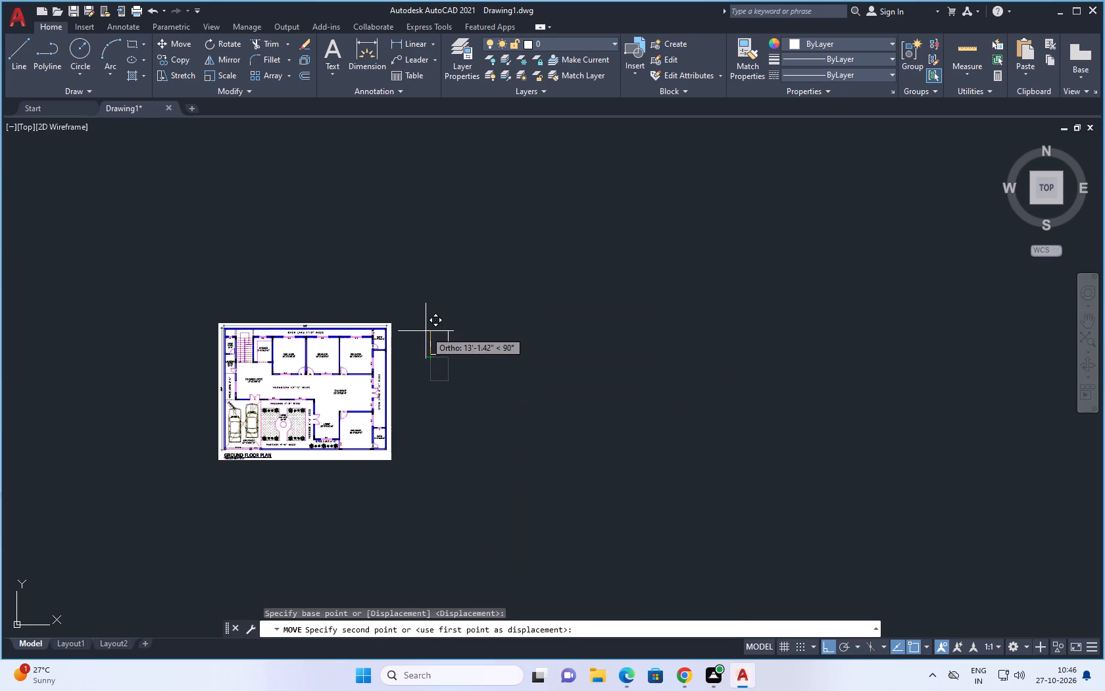
{"action": "left_click", "coordinate": [424, 324]}
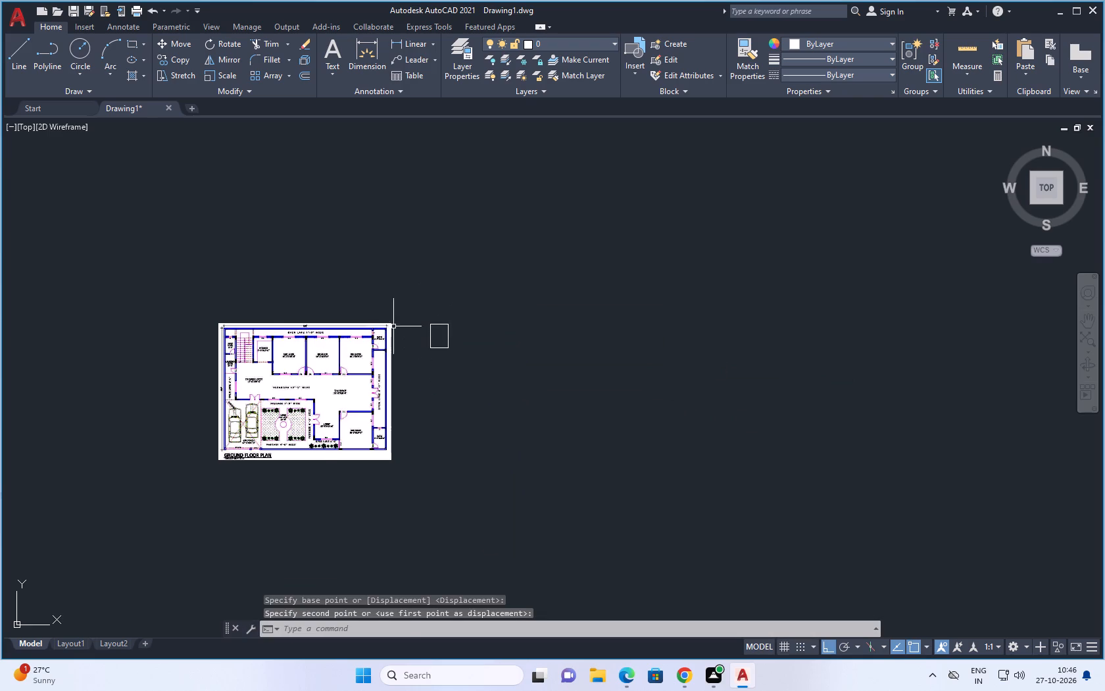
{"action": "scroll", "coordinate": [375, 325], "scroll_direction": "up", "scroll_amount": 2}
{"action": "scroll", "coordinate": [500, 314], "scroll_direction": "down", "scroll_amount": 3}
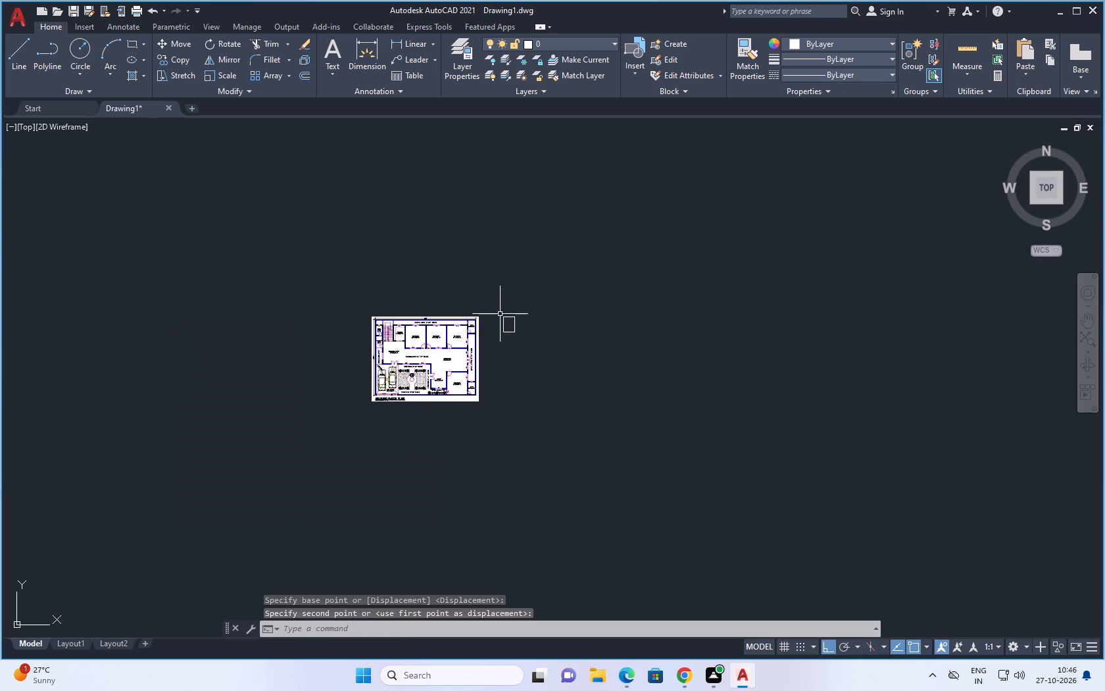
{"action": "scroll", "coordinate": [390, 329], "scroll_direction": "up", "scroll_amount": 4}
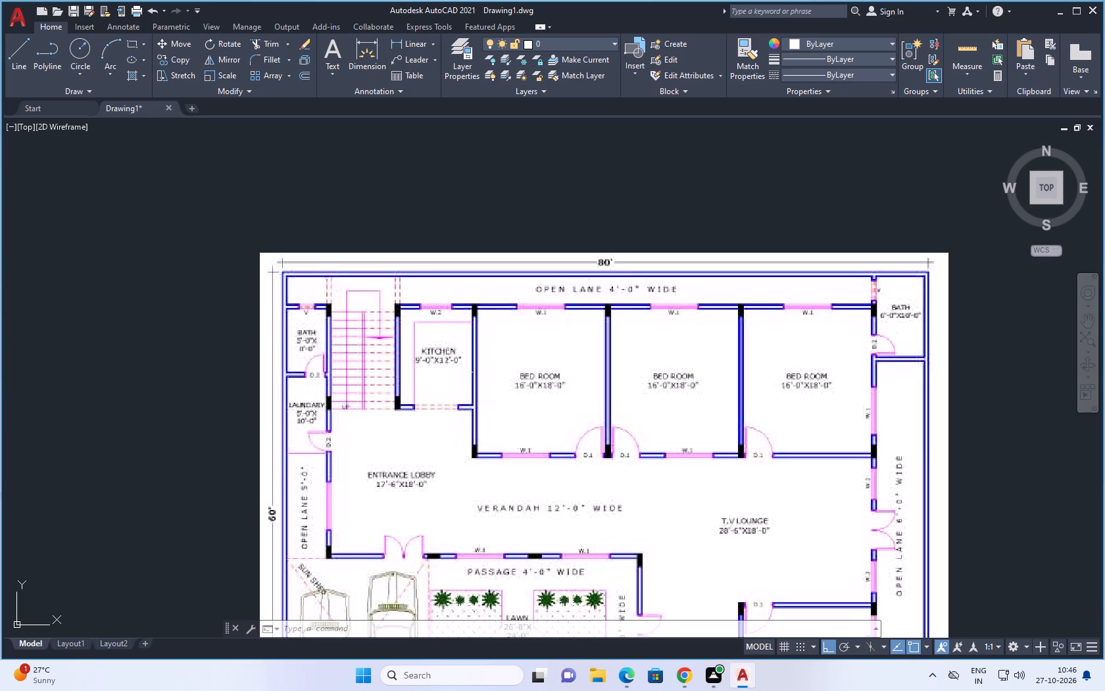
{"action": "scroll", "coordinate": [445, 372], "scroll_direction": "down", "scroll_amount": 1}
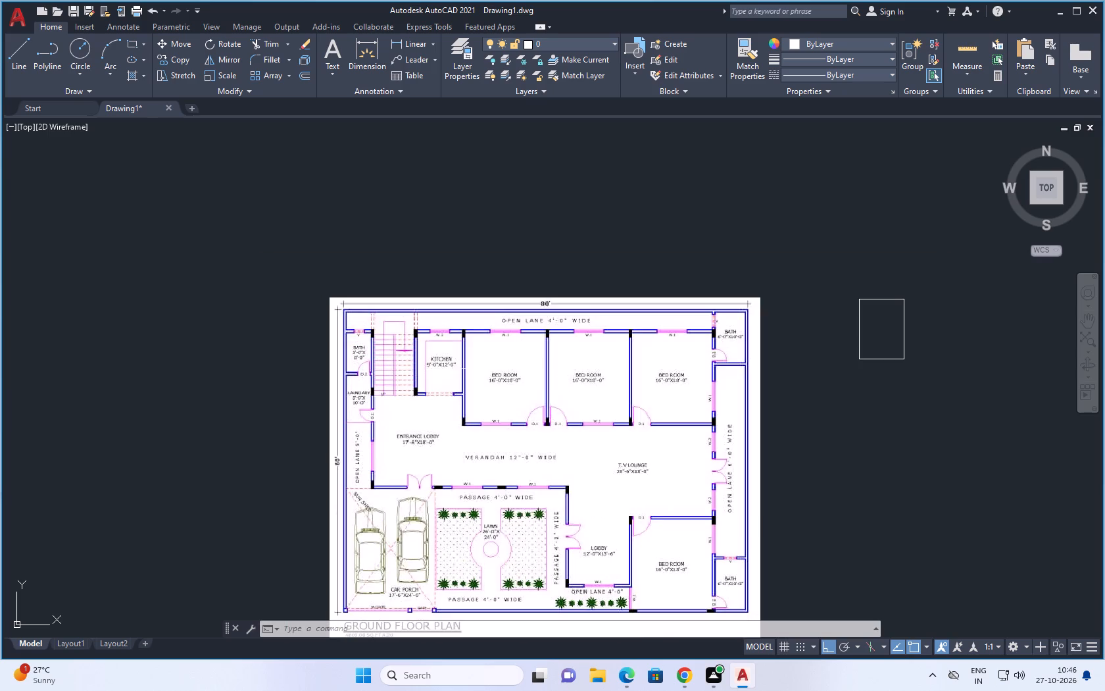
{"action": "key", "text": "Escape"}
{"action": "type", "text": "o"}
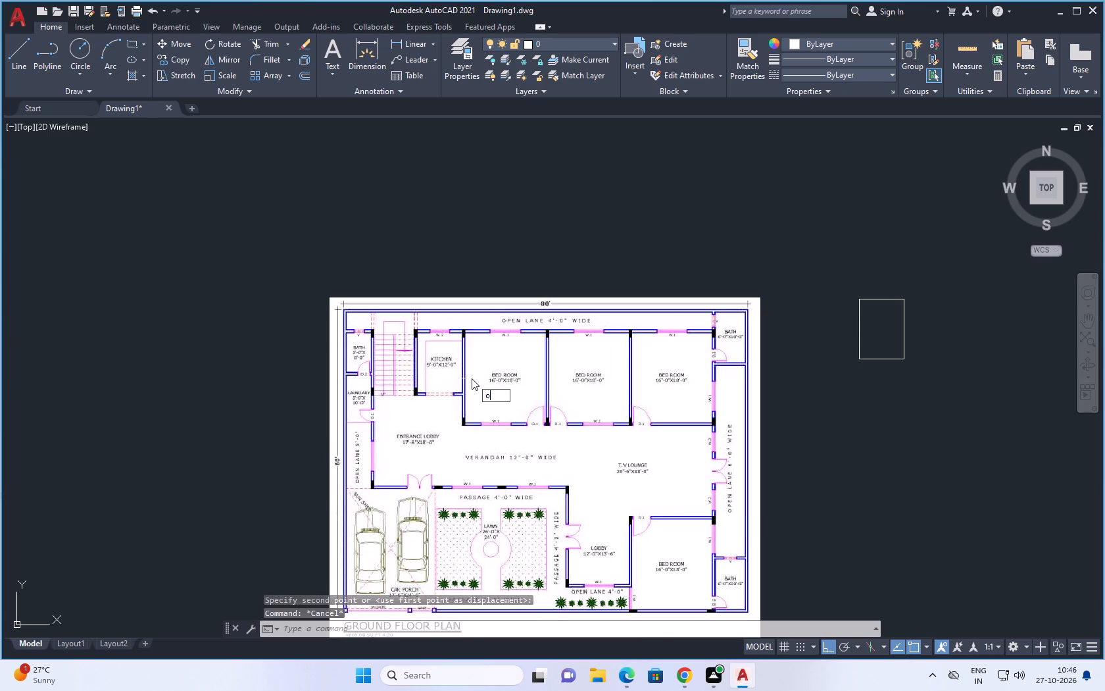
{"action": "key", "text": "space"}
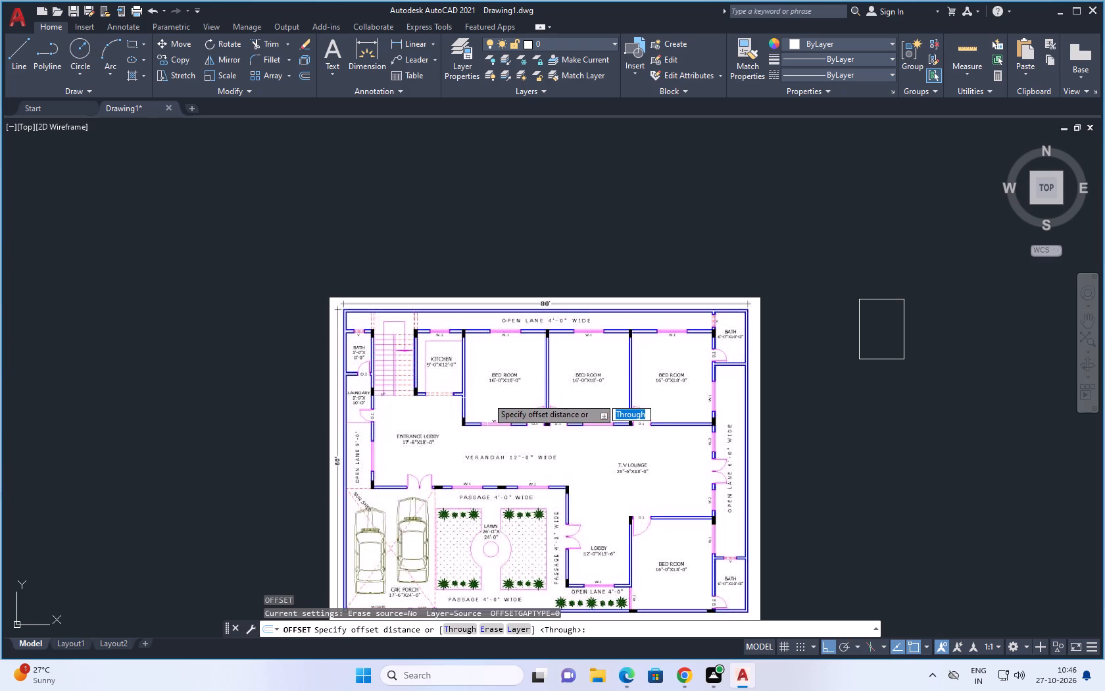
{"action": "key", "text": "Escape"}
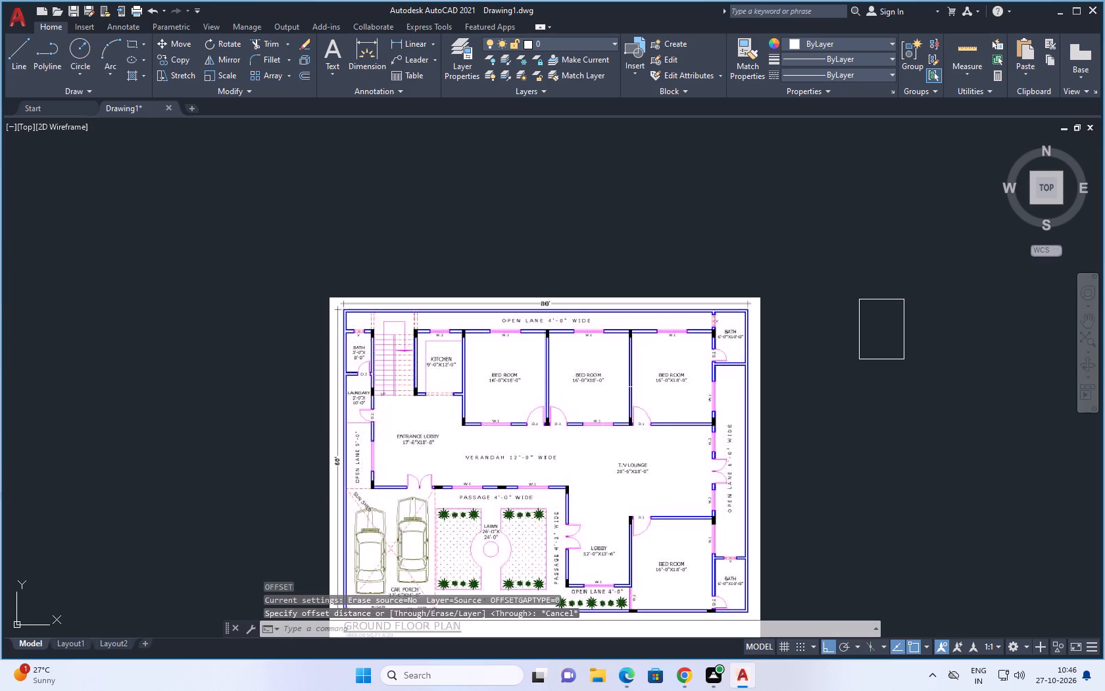
Examine the kitchen's dimensions and surrounding walls on the ground floor plan image, comparing them with the drawn rectangle.
{"action": "scroll", "coordinate": [689, 353], "scroll_direction": "down", "scroll_amount": 1}
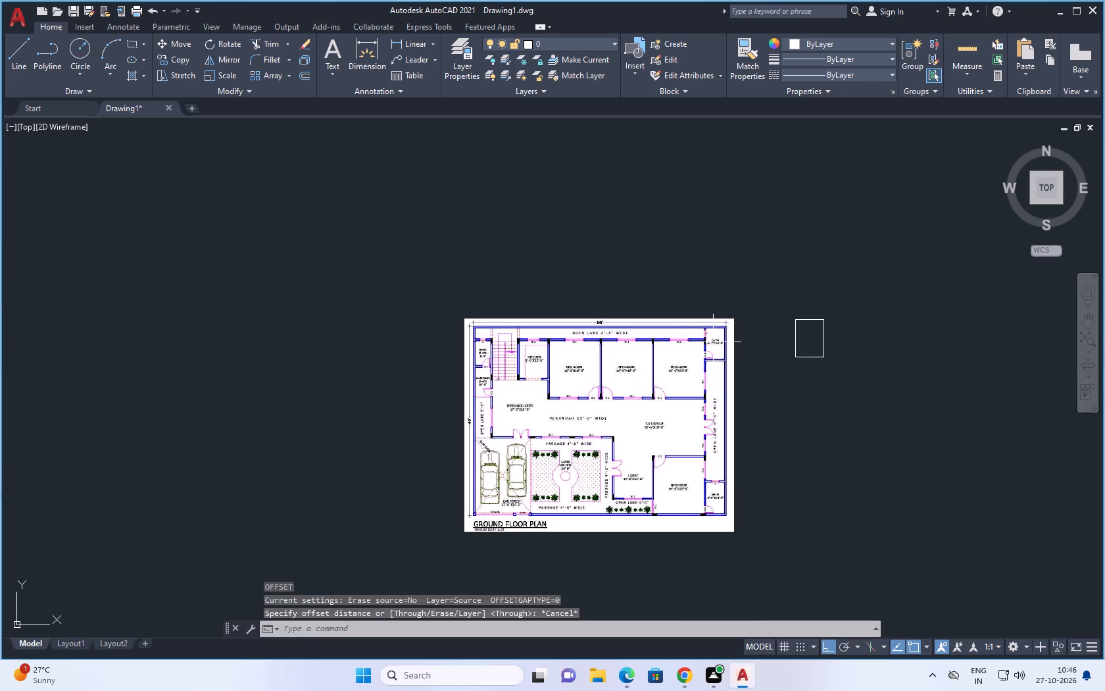
{"action": "scroll", "coordinate": [523, 342], "scroll_direction": "up", "scroll_amount": 3}
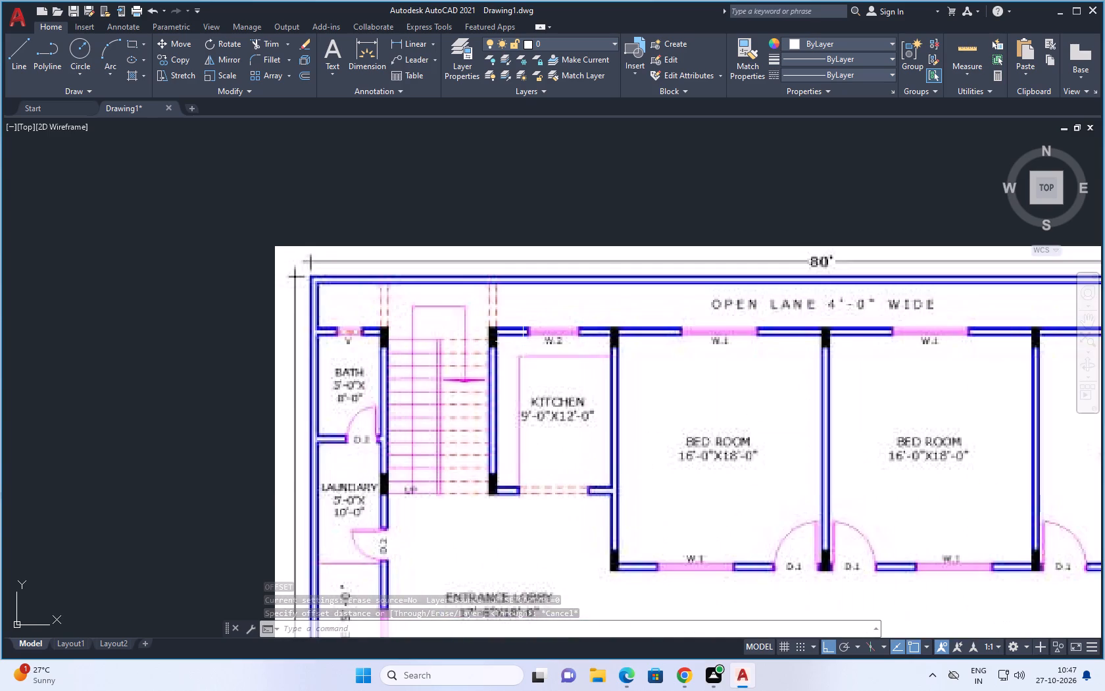
{"action": "scroll", "coordinate": [523, 342], "scroll_direction": "down", "scroll_amount": 1}
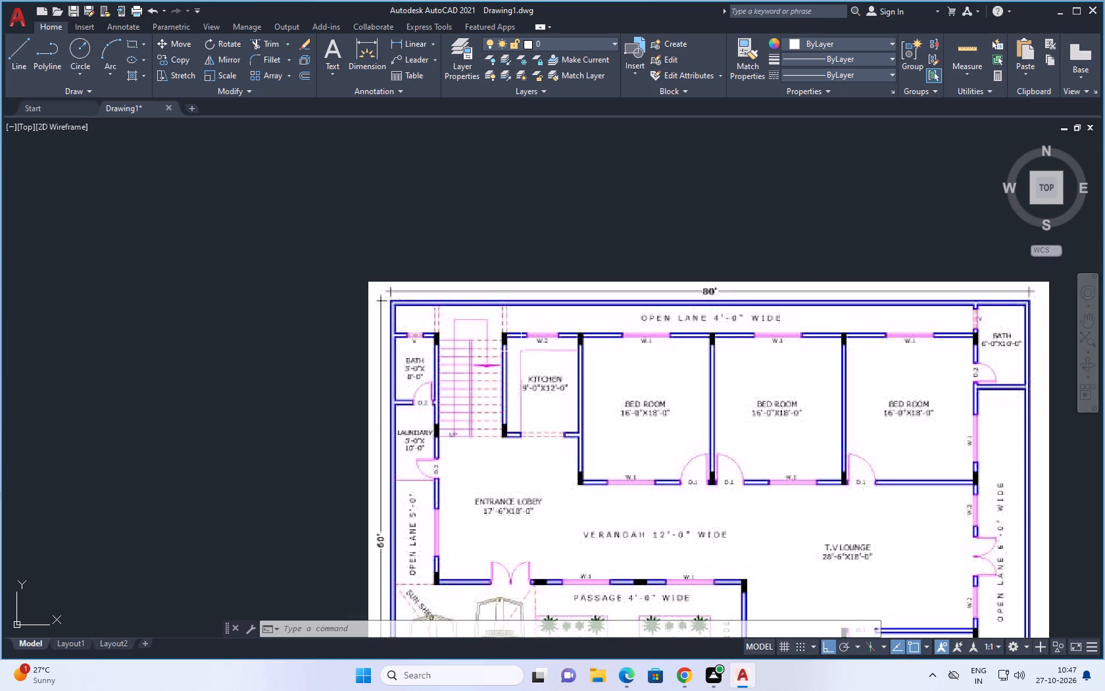
{"action": "scroll", "coordinate": [521, 351], "scroll_direction": "down", "scroll_amount": 1}
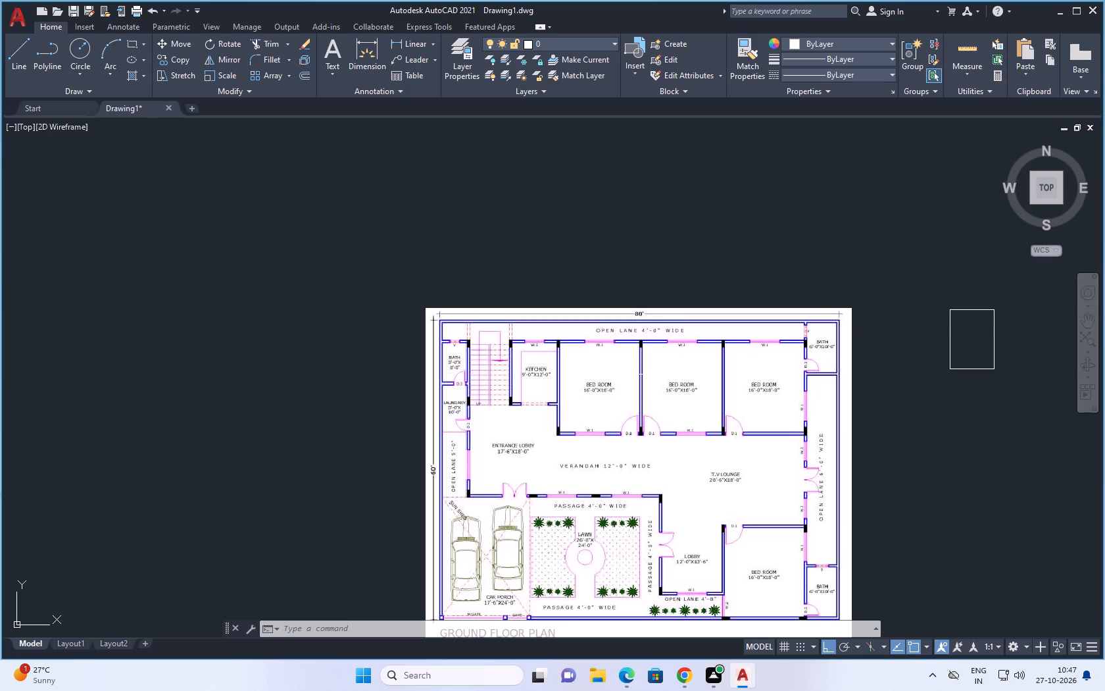
{"action": "scroll", "coordinate": [808, 347], "scroll_direction": "up", "scroll_amount": 1}
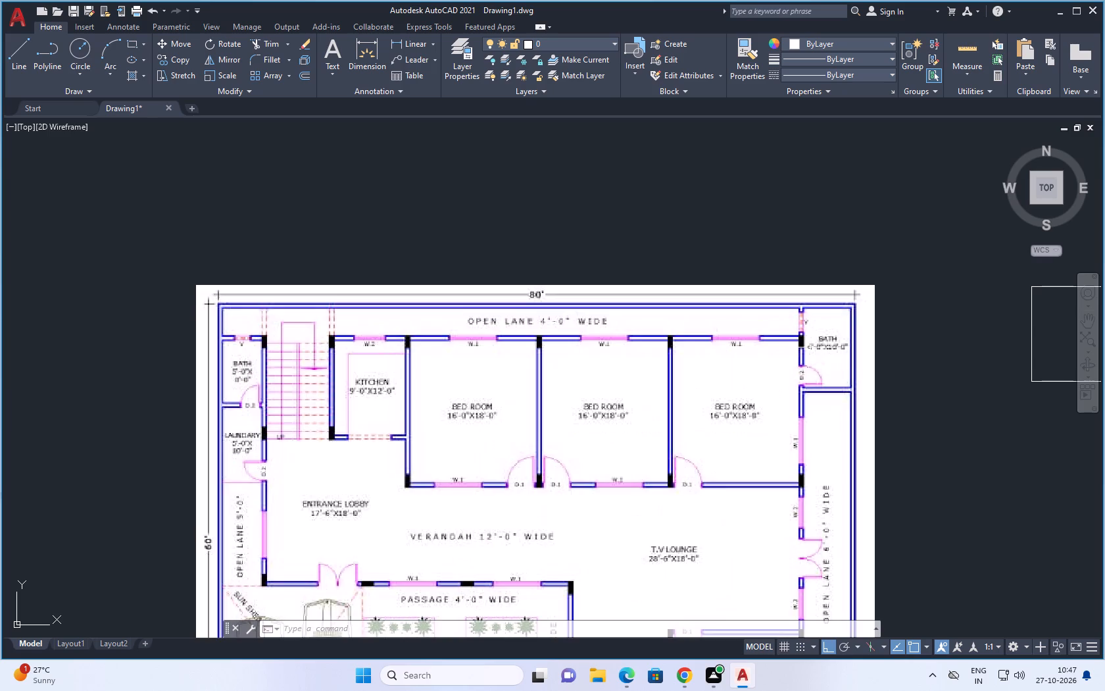
{"action": "scroll", "coordinate": [618, 361], "scroll_direction": "down", "scroll_amount": 1}
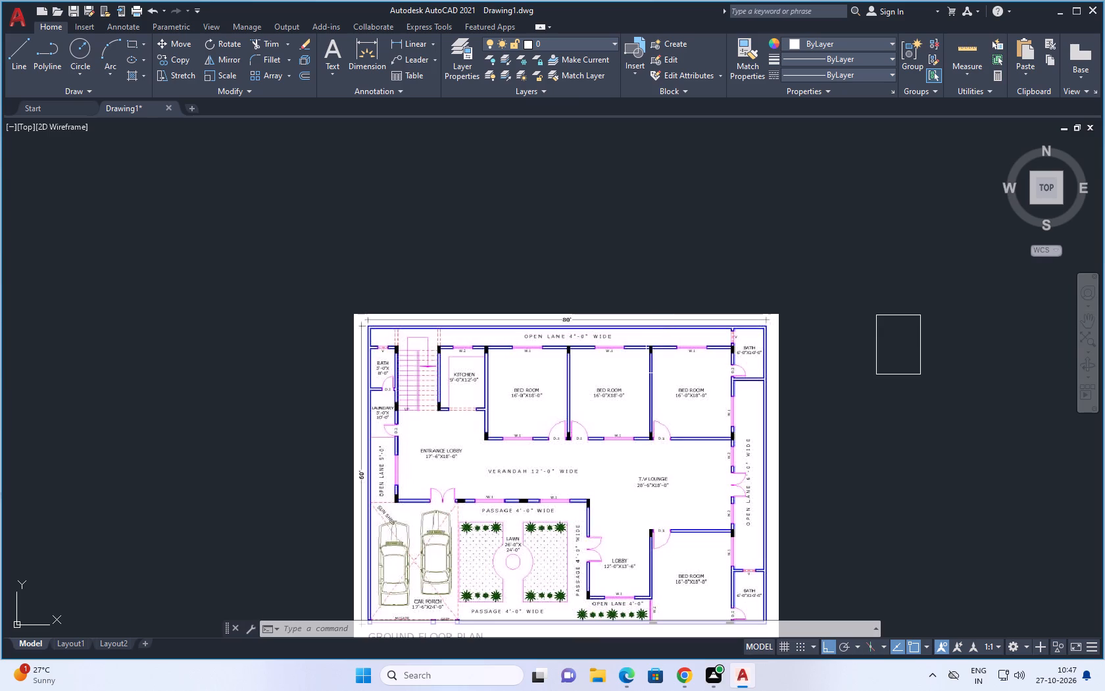
{"action": "key", "text": "Escape"}
{"action": "key", "text": "Escape"}
{"action": "key", "text": "Escape"}
{"action": "key", "text": "Escape"}
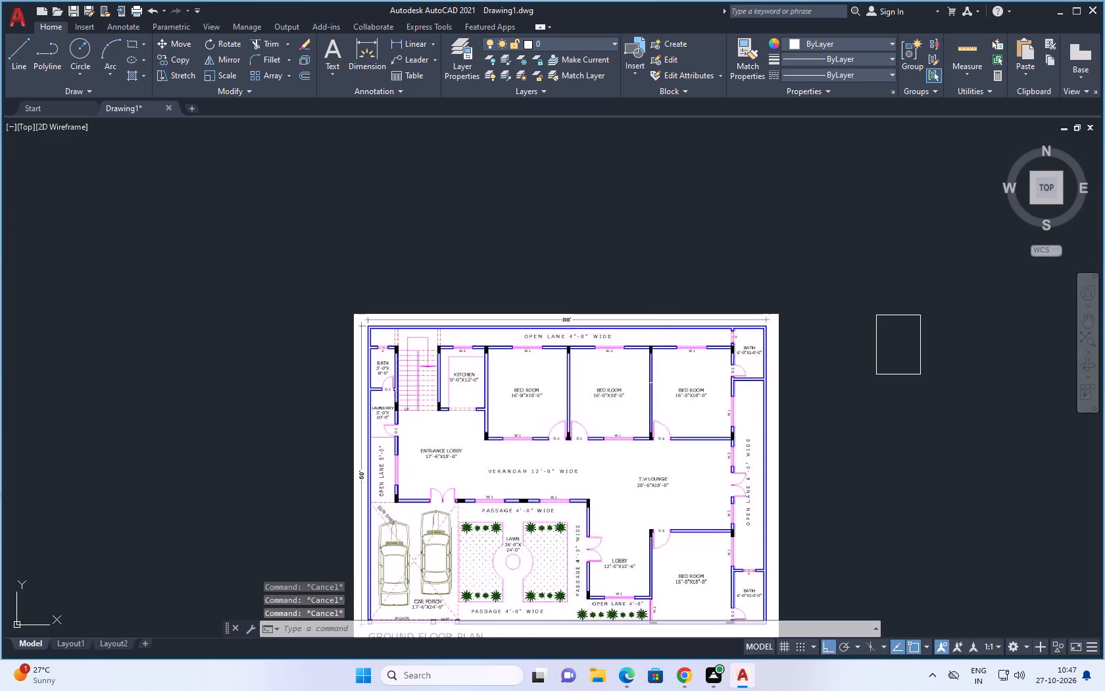
Offset all four sides of the 9' by 12' rectangle outward by 9" for the wall thickness.
{"action": "key", "text": "o"}
{"action": "key", "text": "space"}
{"action": "type", "text": "9"}
{"action": "key", "text": "space"}
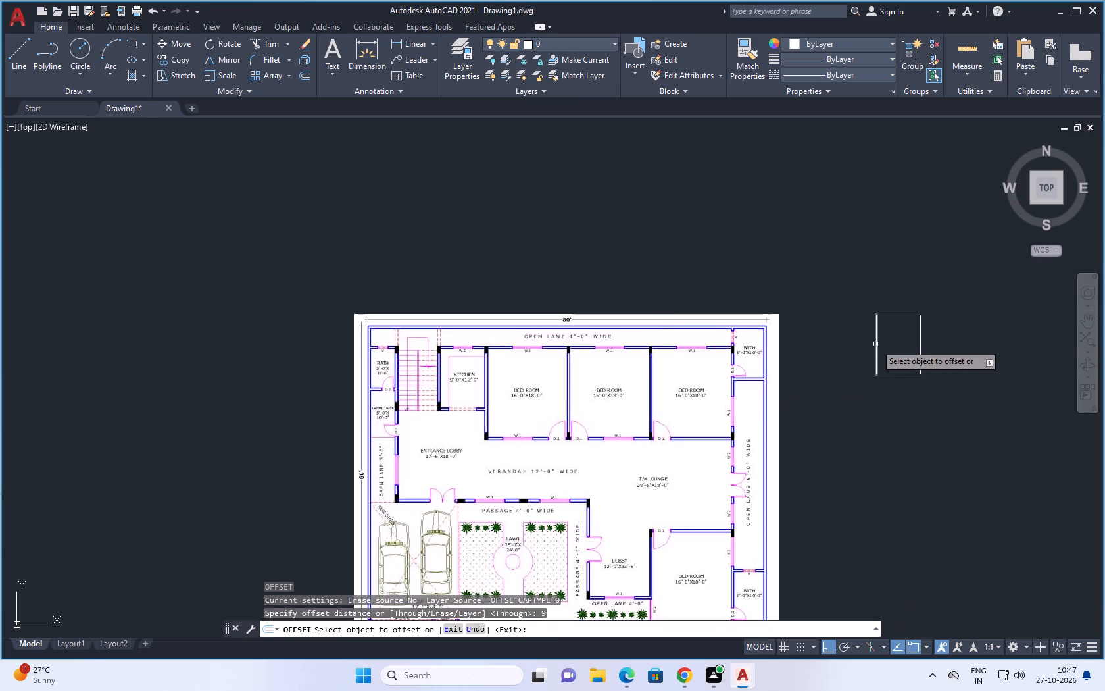
{"action": "left_click", "coordinate": [875, 344]}
{"action": "left_click", "coordinate": [835, 356]}
{"action": "left_click", "coordinate": [889, 374]}
{"action": "left_click", "coordinate": [889, 404]}
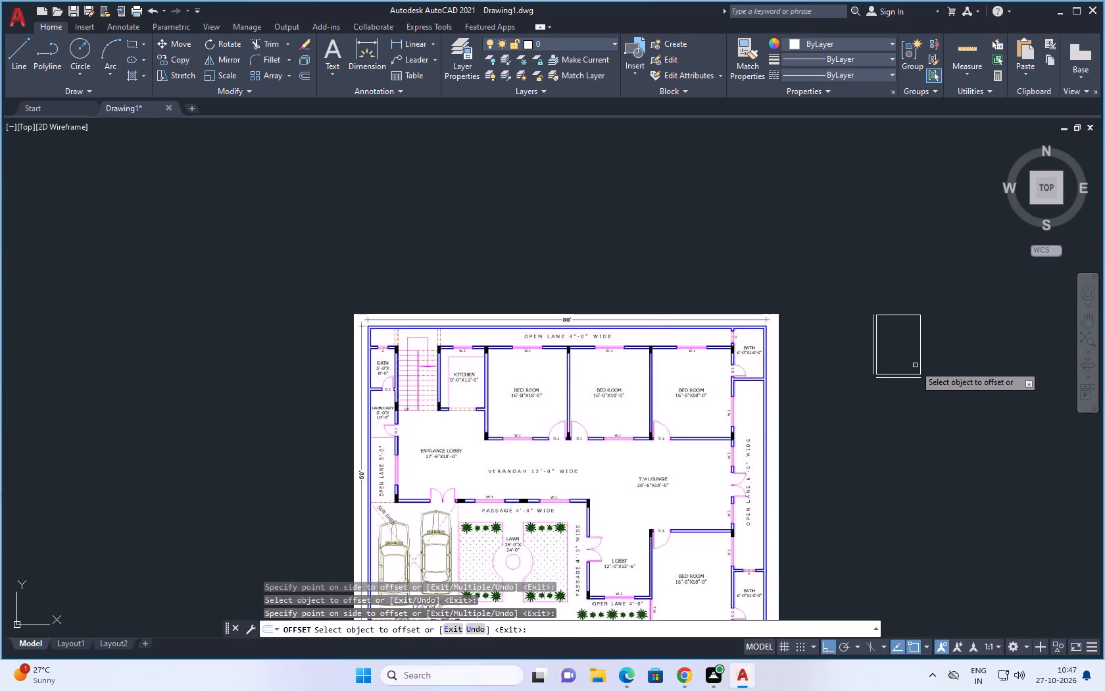
{"action": "left_click", "coordinate": [920, 351]}
{"action": "left_click", "coordinate": [950, 347]}
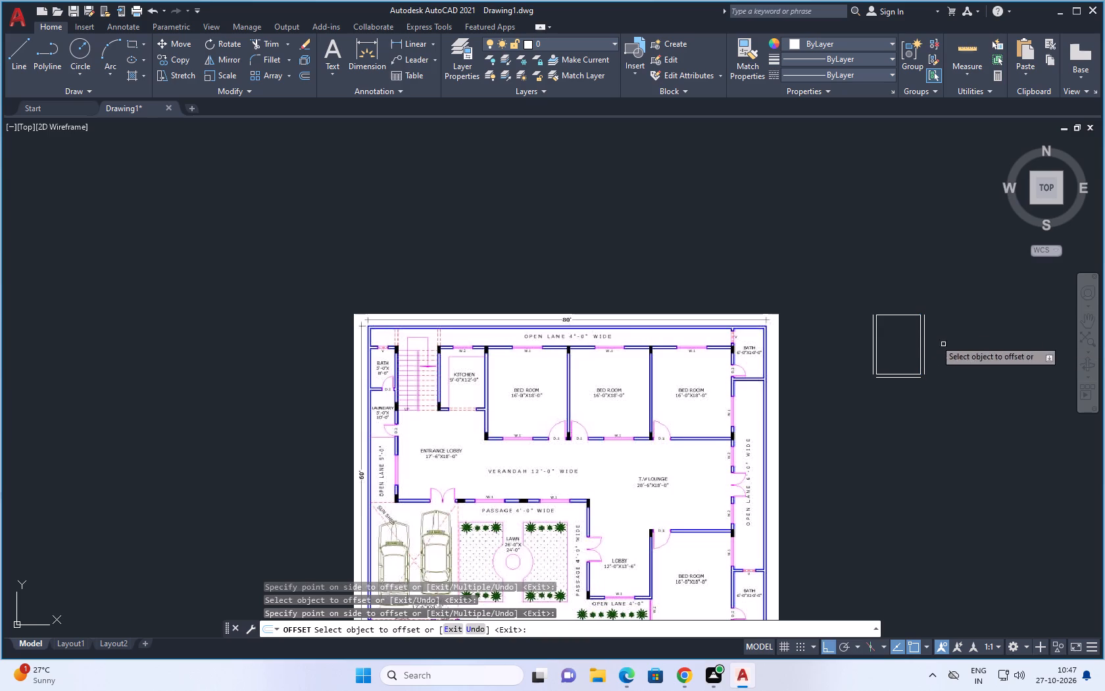
{"action": "left_click", "coordinate": [906, 314]}
{"action": "left_click", "coordinate": [894, 284]}
{"action": "key", "text": "Escape"}
{"action": "key", "text": "Escape"}
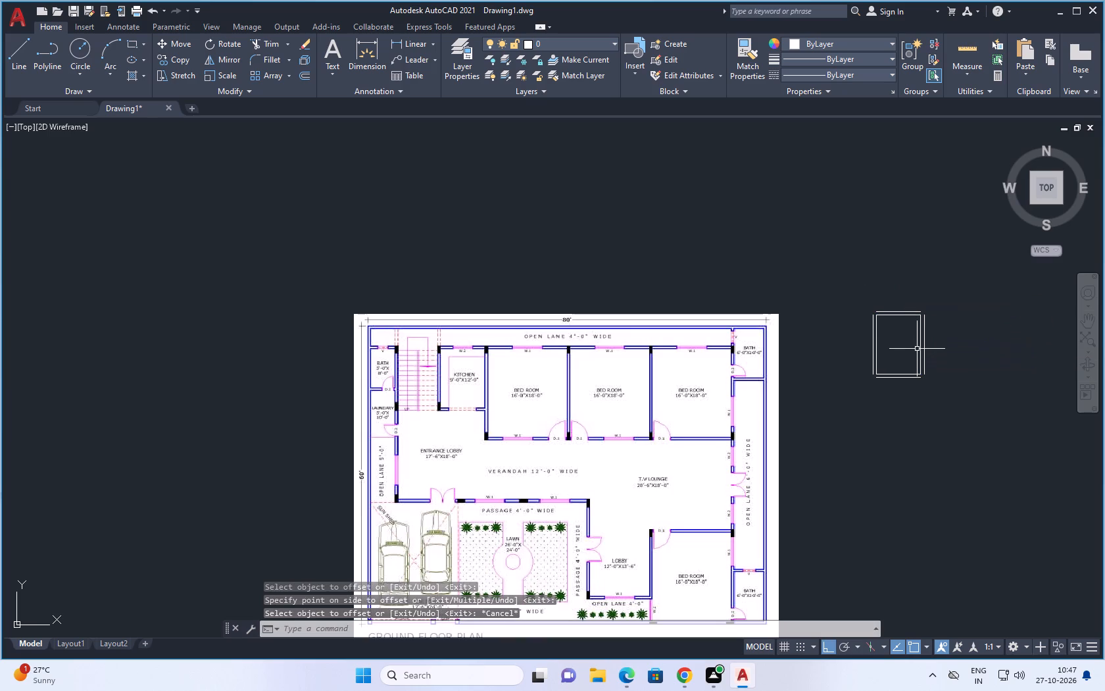
Fillet the four outer wall lines around the kitchen in multiple mode so they meet at square corners.
{"action": "key", "text": "f"}
{"action": "key", "text": "space"}
{"action": "type", "text": "m"}
{"action": "key", "text": "space"}
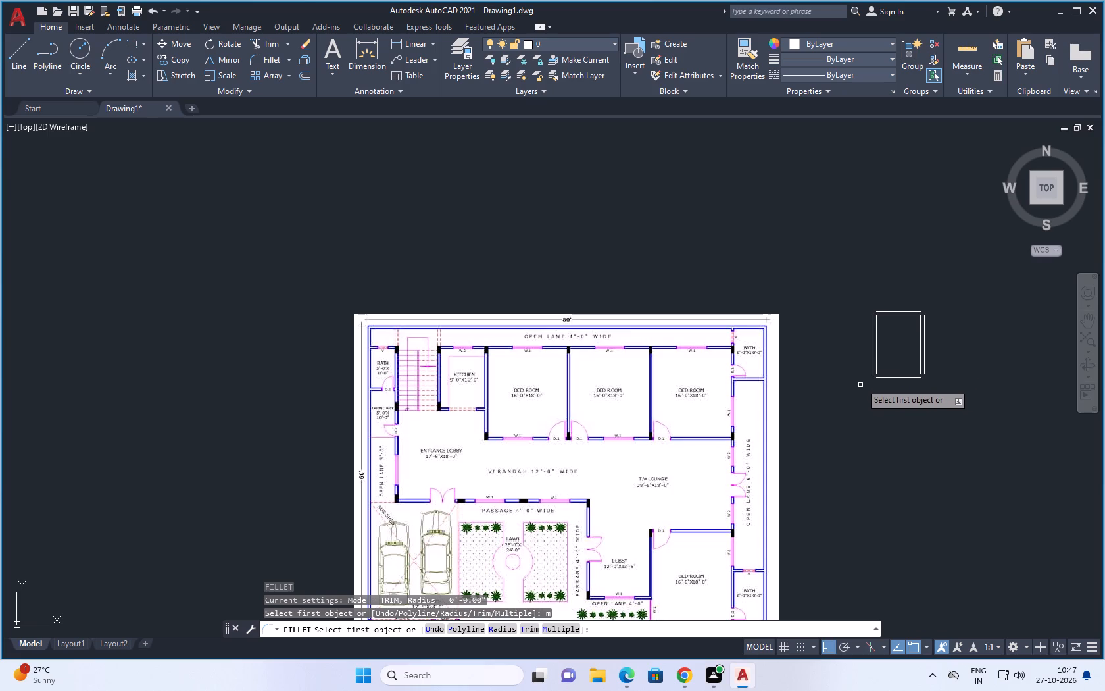
{"action": "left_click", "coordinate": [872, 344]}
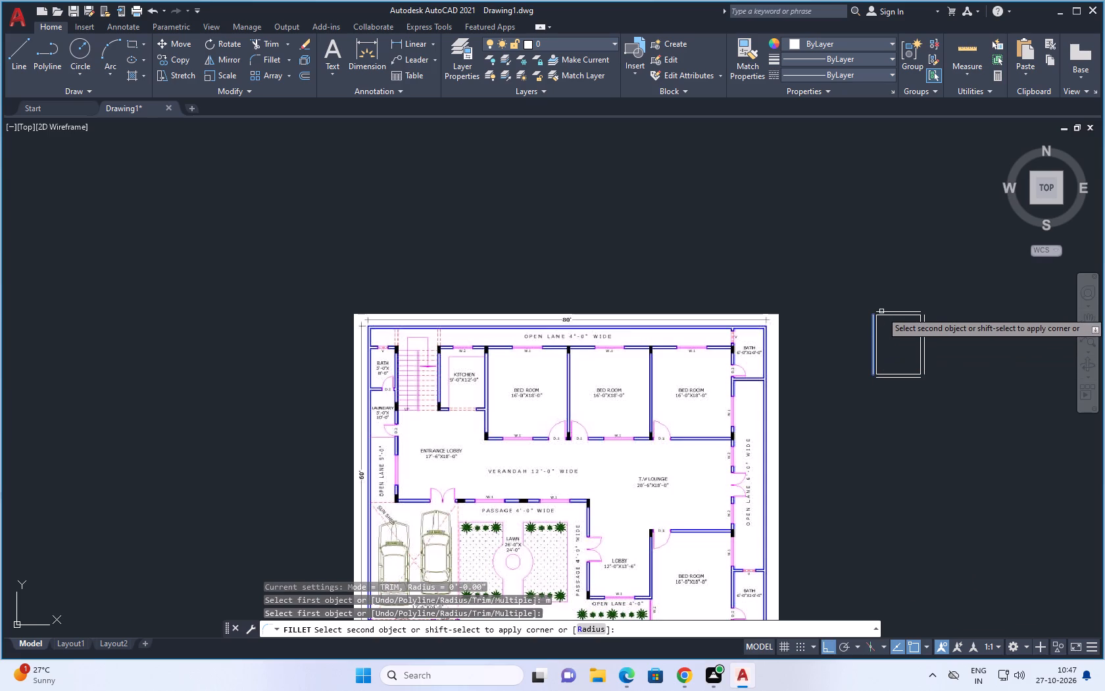
{"action": "left_click", "coordinate": [883, 309]}
{"action": "left_click", "coordinate": [885, 312]}
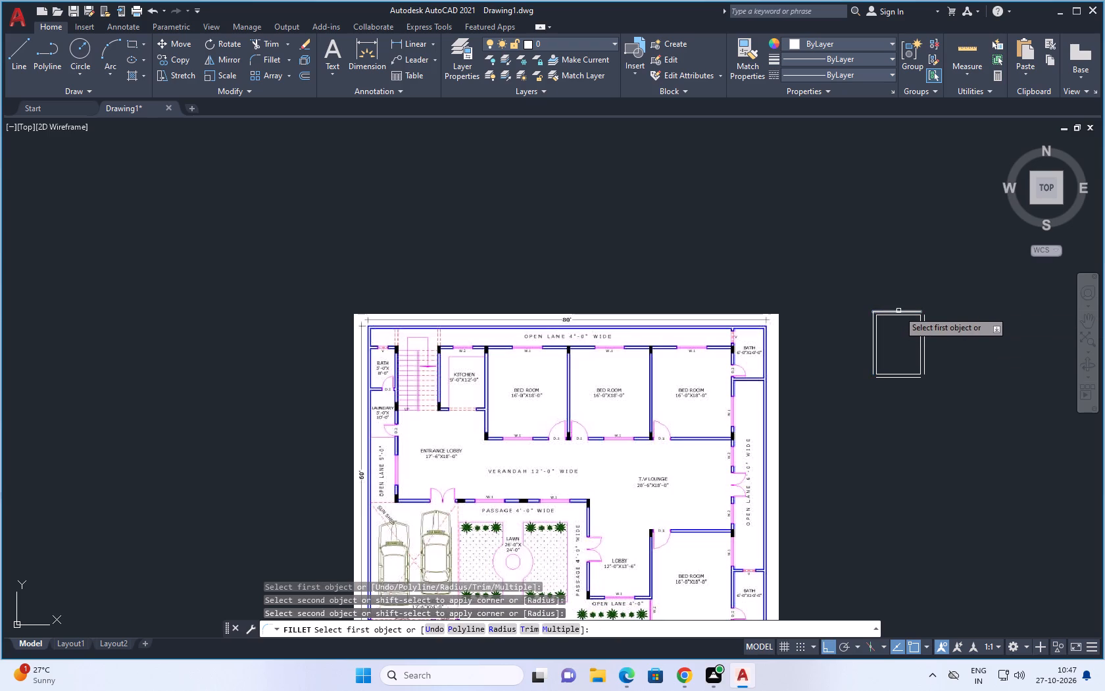
{"action": "left_click", "coordinate": [898, 311]}
{"action": "left_click", "coordinate": [925, 322]}
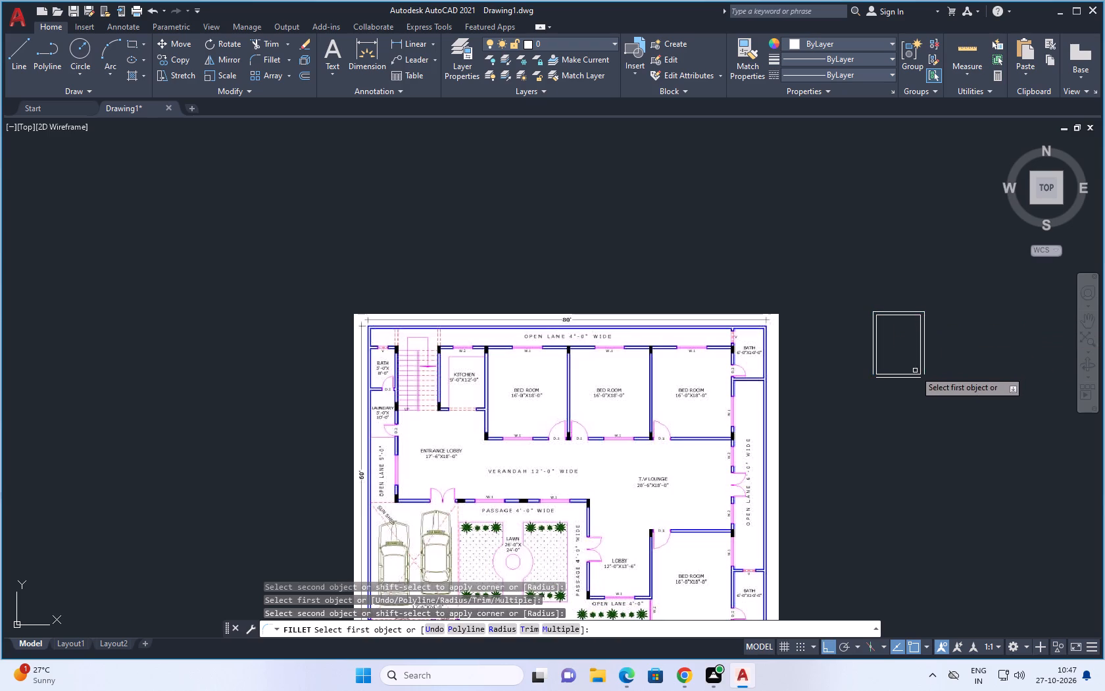
{"action": "left_click", "coordinate": [911, 379]}
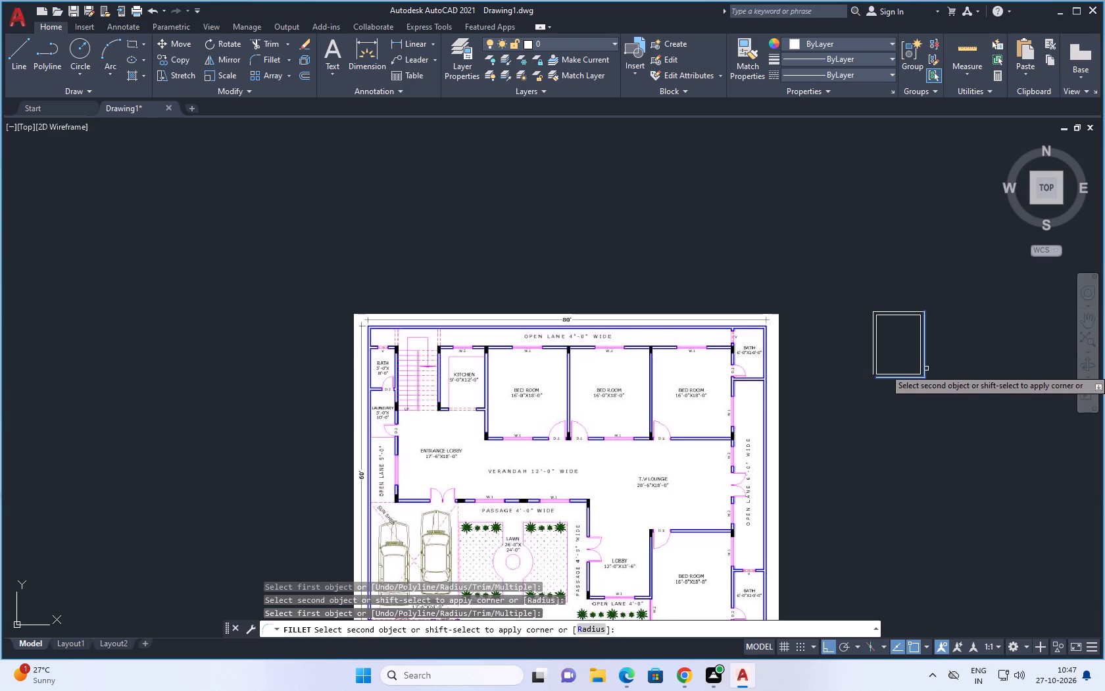
{"action": "left_click", "coordinate": [926, 369]}
{"action": "left_click", "coordinate": [895, 378]}
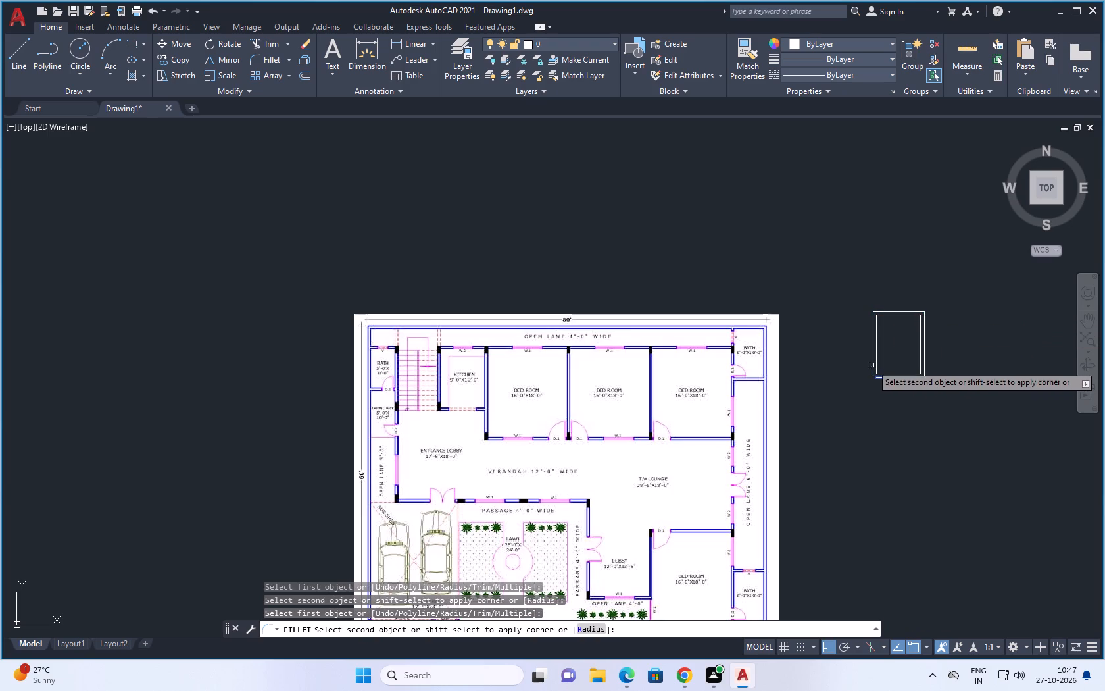
{"action": "left_click", "coordinate": [873, 363]}
{"action": "scroll", "coordinate": [802, 390], "scroll_direction": "down", "scroll_amount": 1}
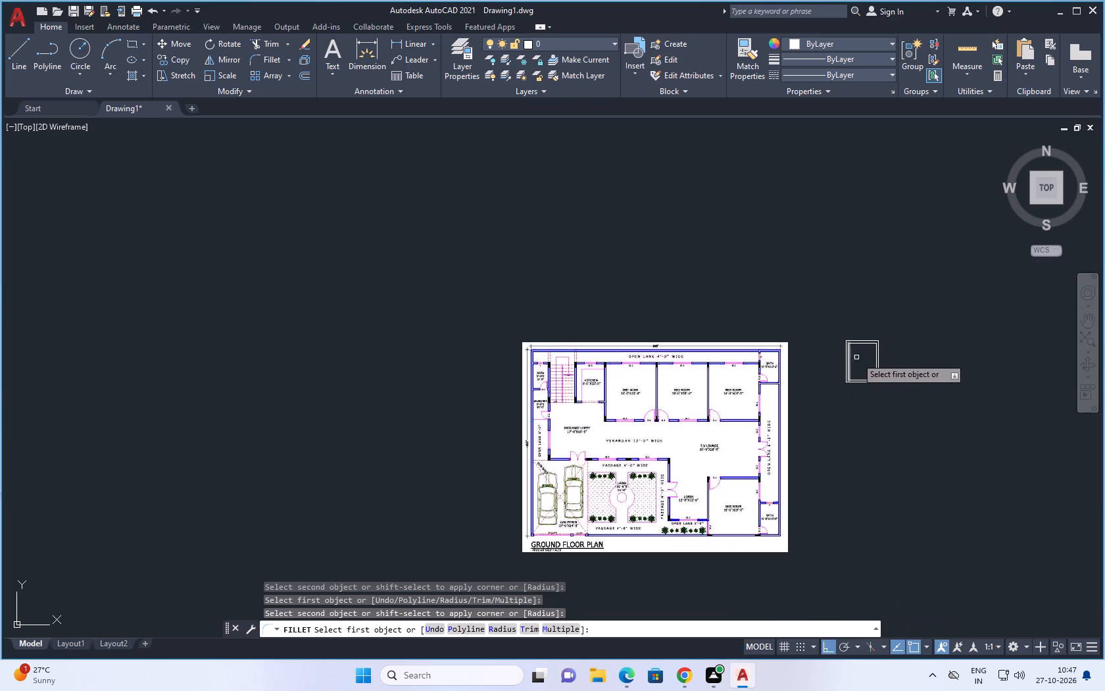
{"action": "scroll", "coordinate": [857, 356], "scroll_direction": "up", "scroll_amount": 2}
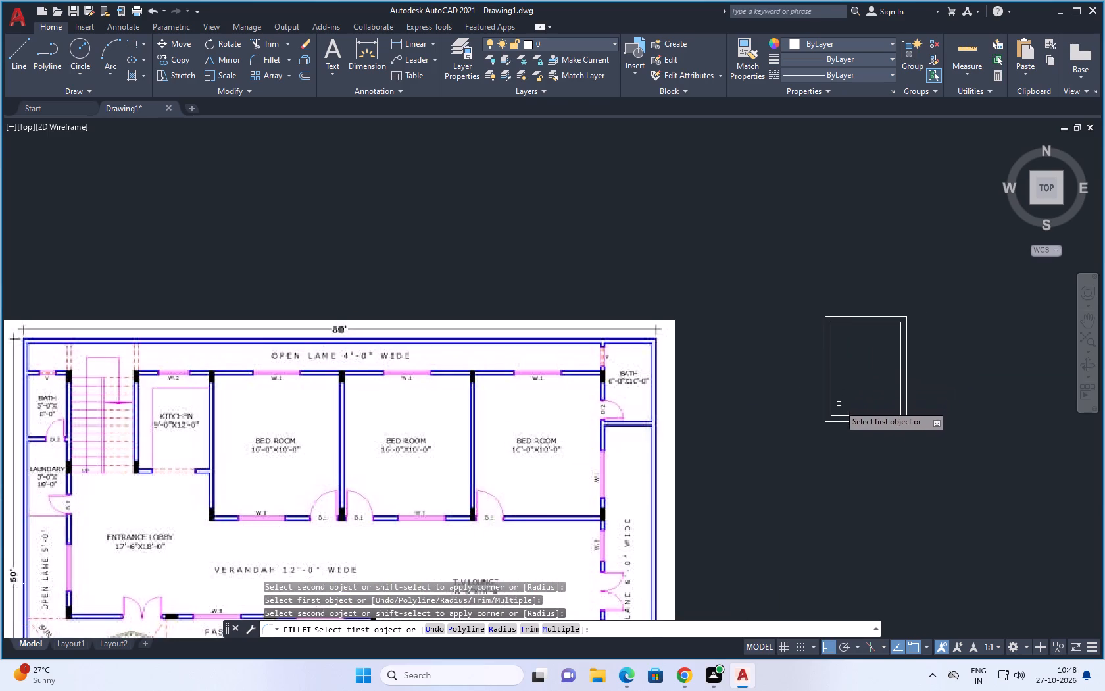
{"action": "key", "text": "Escape"}
{"action": "key", "text": "Escape"}
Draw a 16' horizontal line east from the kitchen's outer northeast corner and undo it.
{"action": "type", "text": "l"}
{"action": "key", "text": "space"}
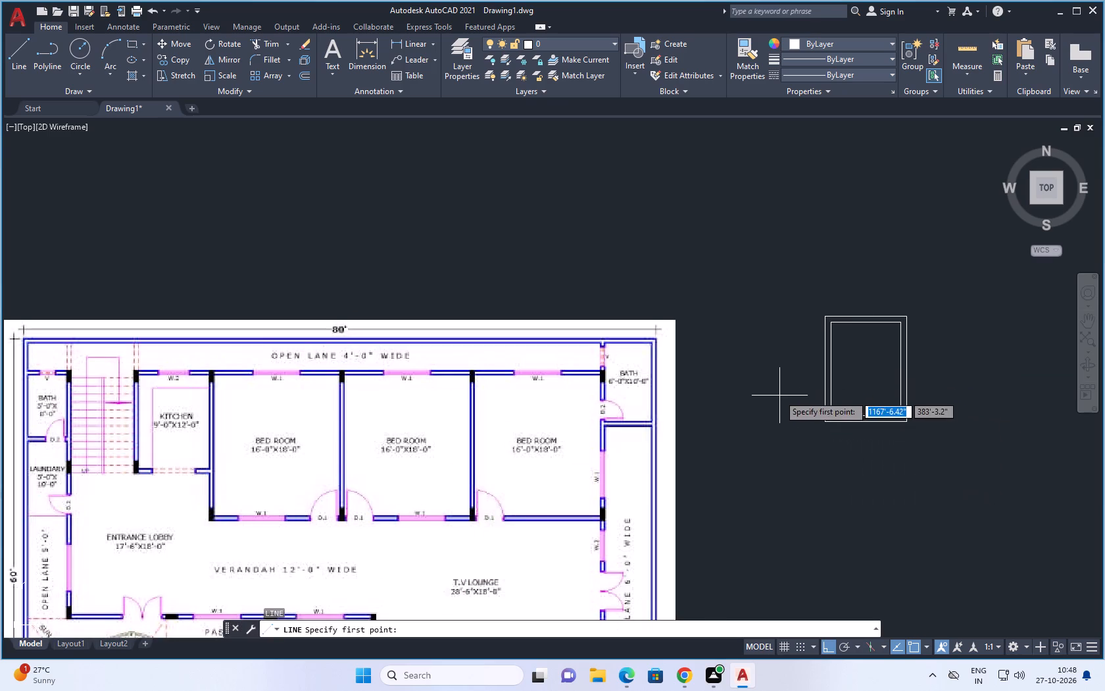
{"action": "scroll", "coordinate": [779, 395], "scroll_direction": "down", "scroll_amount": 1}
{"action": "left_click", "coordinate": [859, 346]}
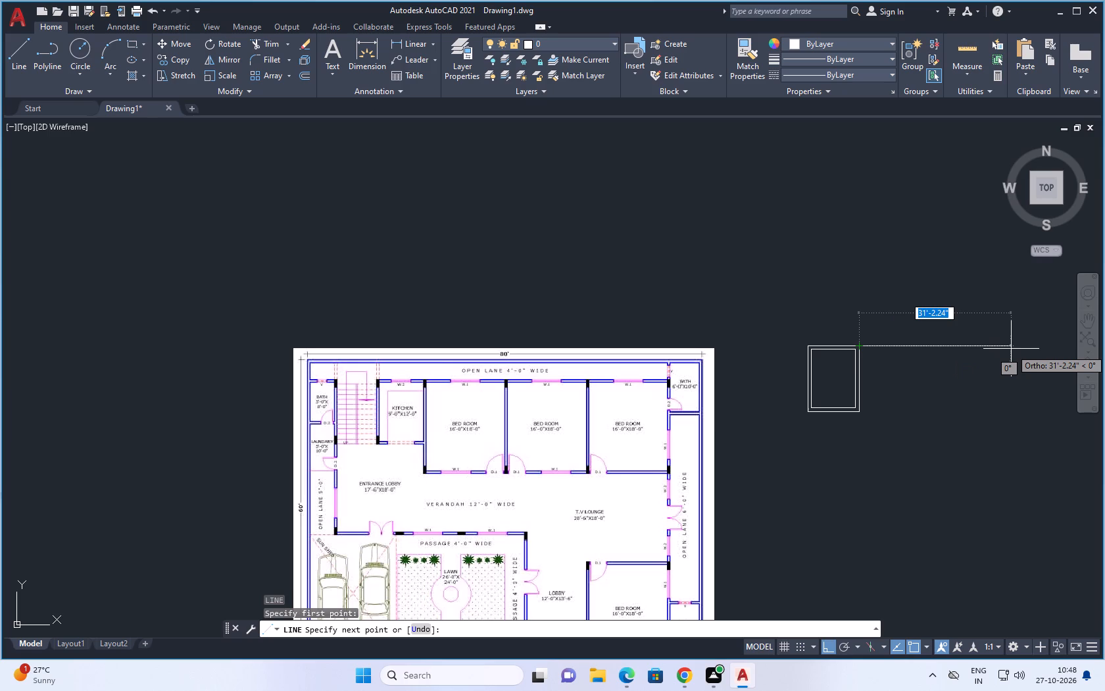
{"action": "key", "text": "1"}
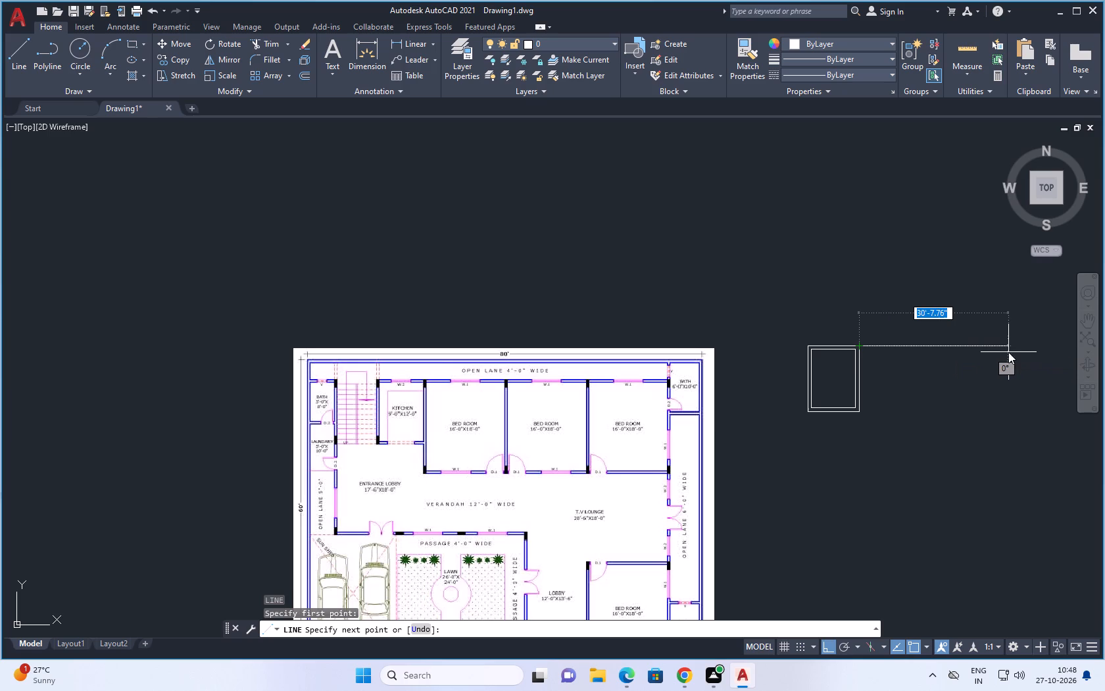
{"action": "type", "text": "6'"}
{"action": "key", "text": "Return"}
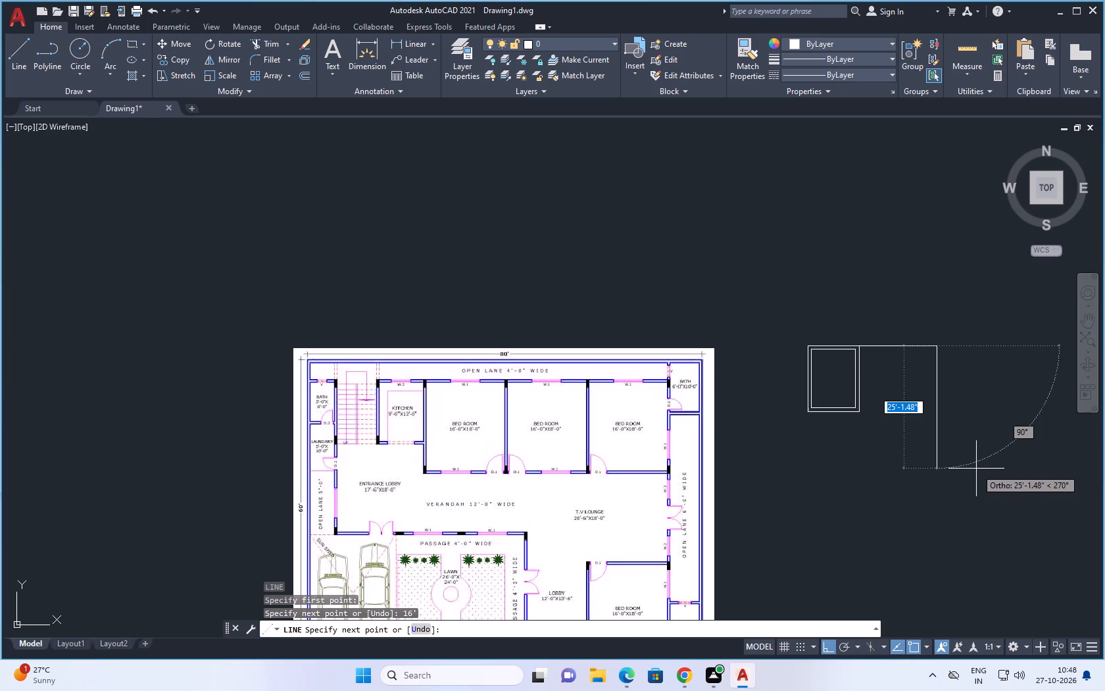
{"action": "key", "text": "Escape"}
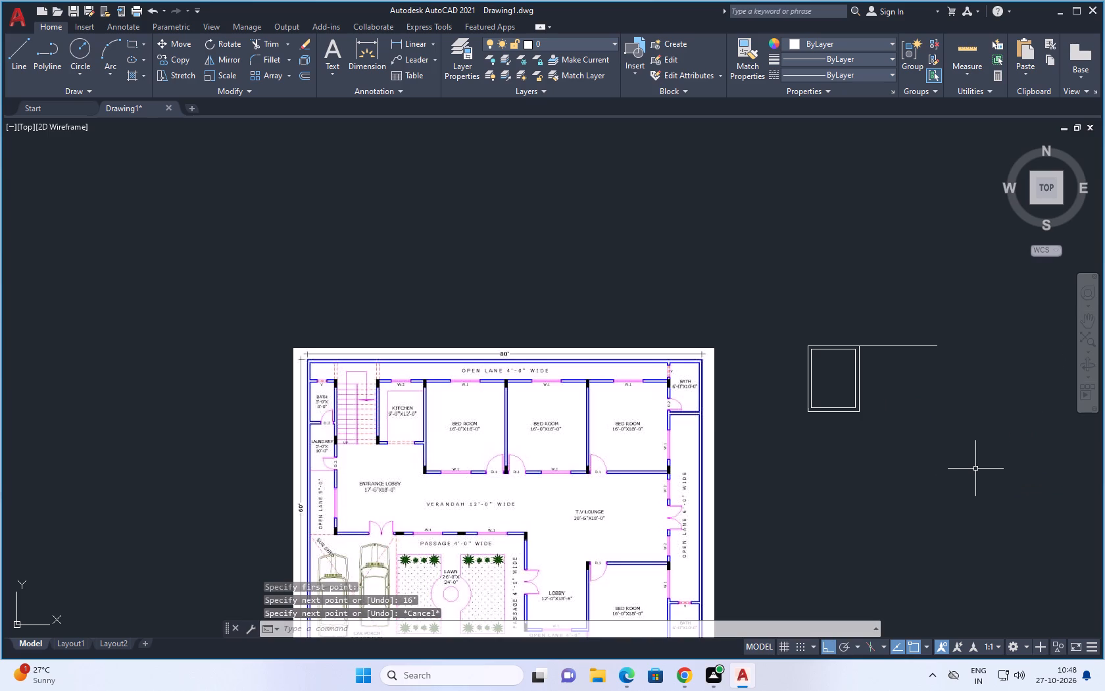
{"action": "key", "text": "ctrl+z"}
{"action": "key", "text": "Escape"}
Offset the kitchen's outer east wall line 16' to the east for the adjoining bedroom's width.
{"action": "type", "text": "o 16"}
{"action": "key", "text": "apostrophe"}
{"action": "key", "text": "Return"}
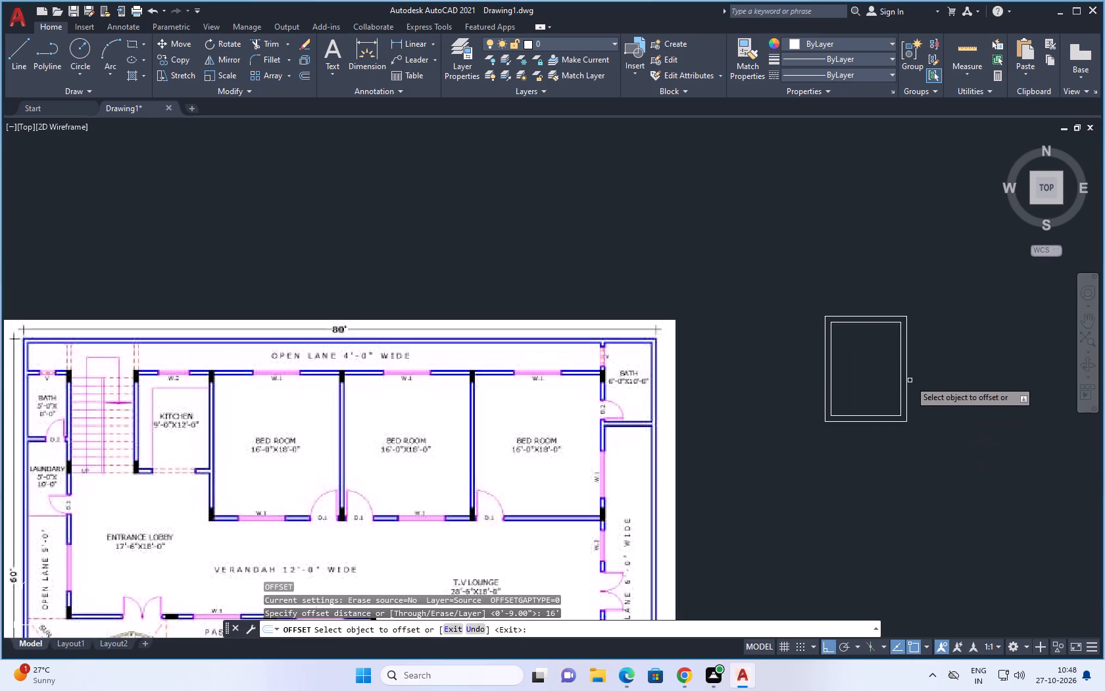
{"action": "left_click", "coordinate": [908, 378]}
{"action": "left_click", "coordinate": [1035, 380]}
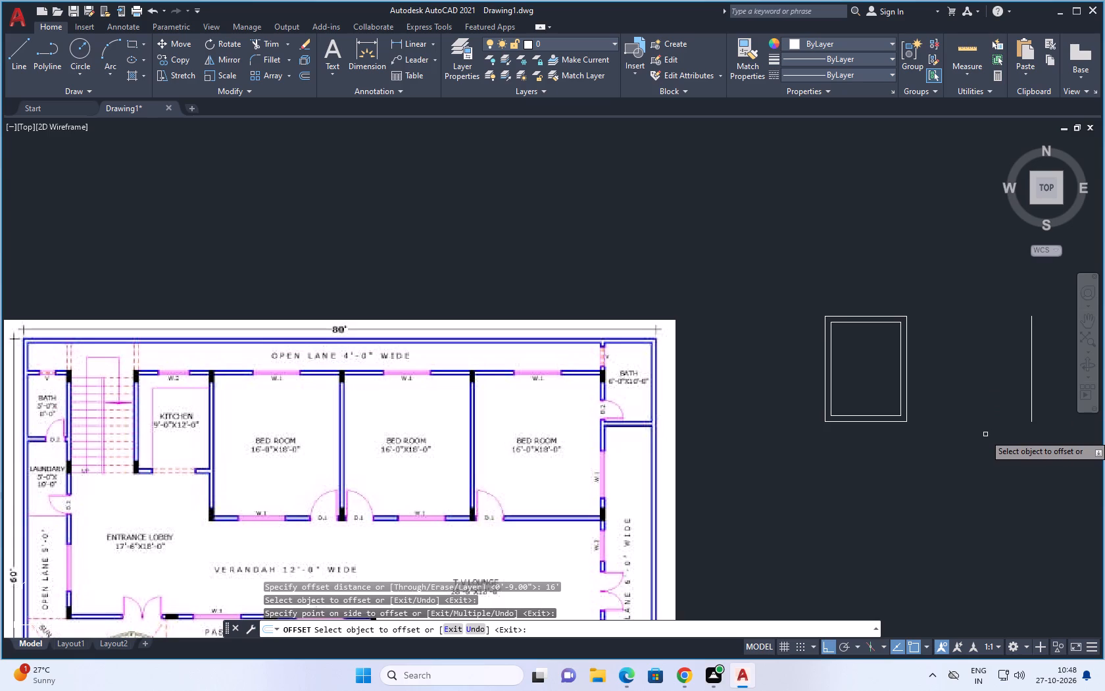
{"action": "key", "text": "Escape"}
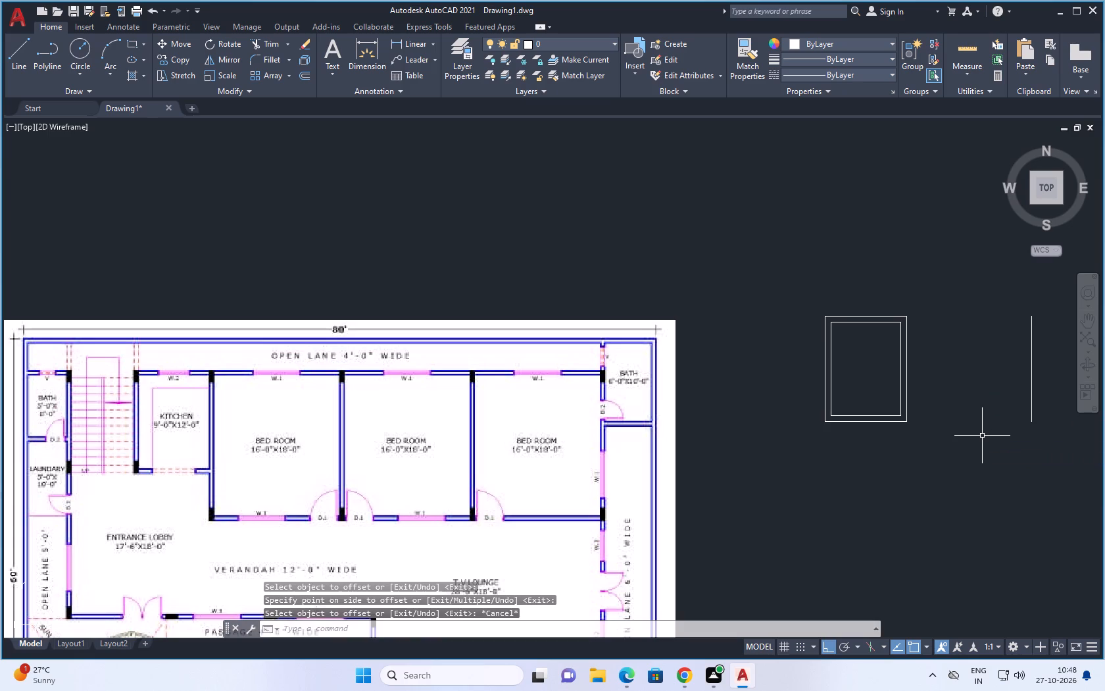
Extend the kitchen's outer north wall line east to the new bedroom line.
{"action": "key", "text": "e"}
{"action": "type", "text": "x"}
{"action": "key", "text": "space"}
{"action": "key", "text": "space"}
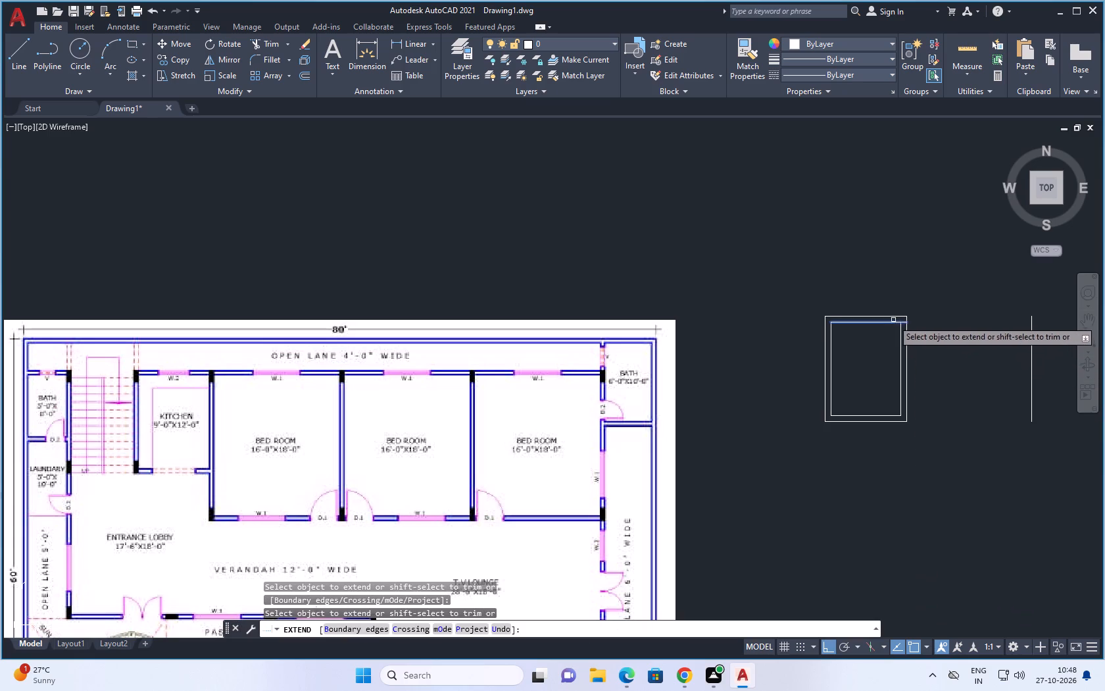
{"action": "left_click", "coordinate": [893, 318]}
{"action": "scroll", "coordinate": [773, 288], "scroll_direction": "down", "scroll_amount": 1}
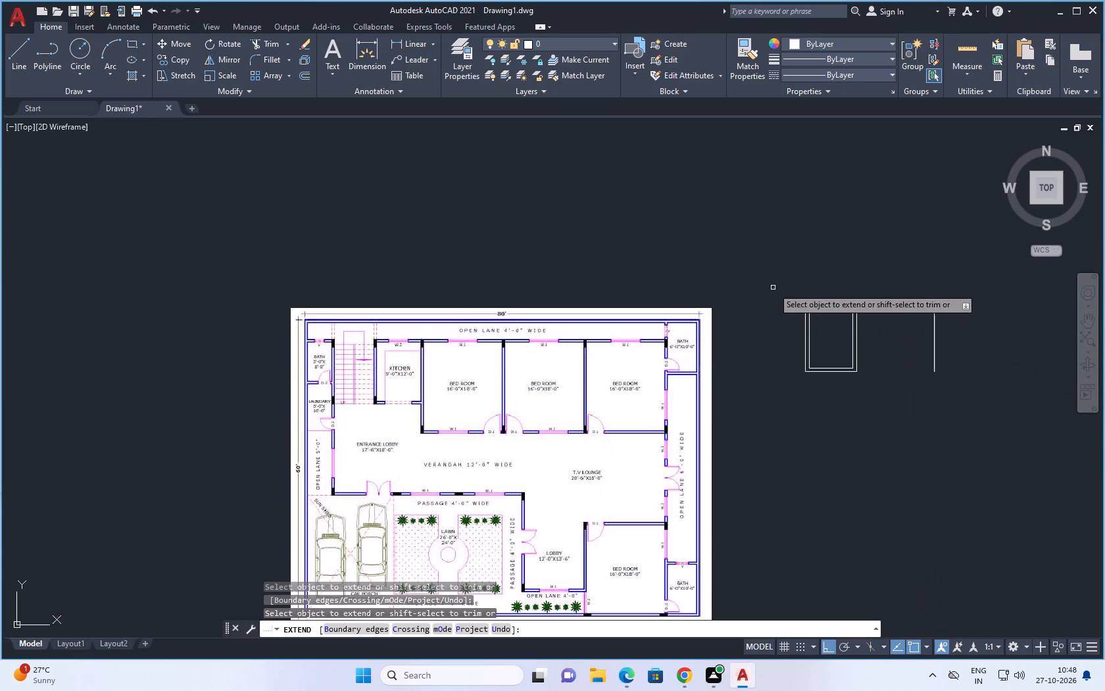
{"action": "scroll", "coordinate": [928, 270], "scroll_direction": "up", "scroll_amount": 2}
{"action": "key", "text": "Escape"}
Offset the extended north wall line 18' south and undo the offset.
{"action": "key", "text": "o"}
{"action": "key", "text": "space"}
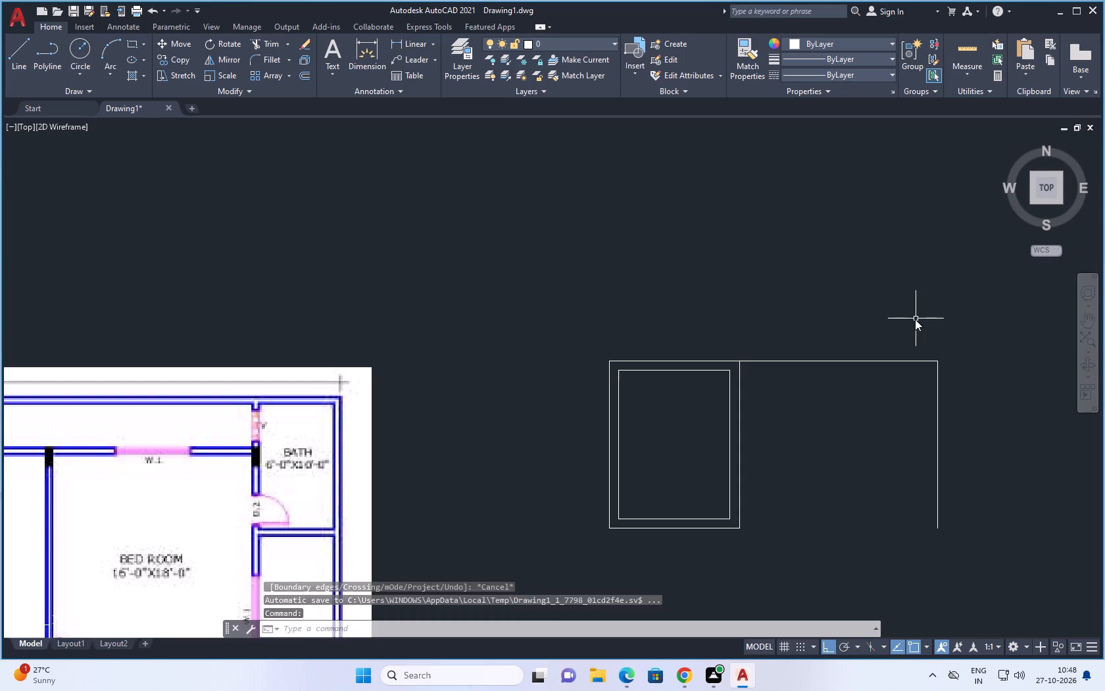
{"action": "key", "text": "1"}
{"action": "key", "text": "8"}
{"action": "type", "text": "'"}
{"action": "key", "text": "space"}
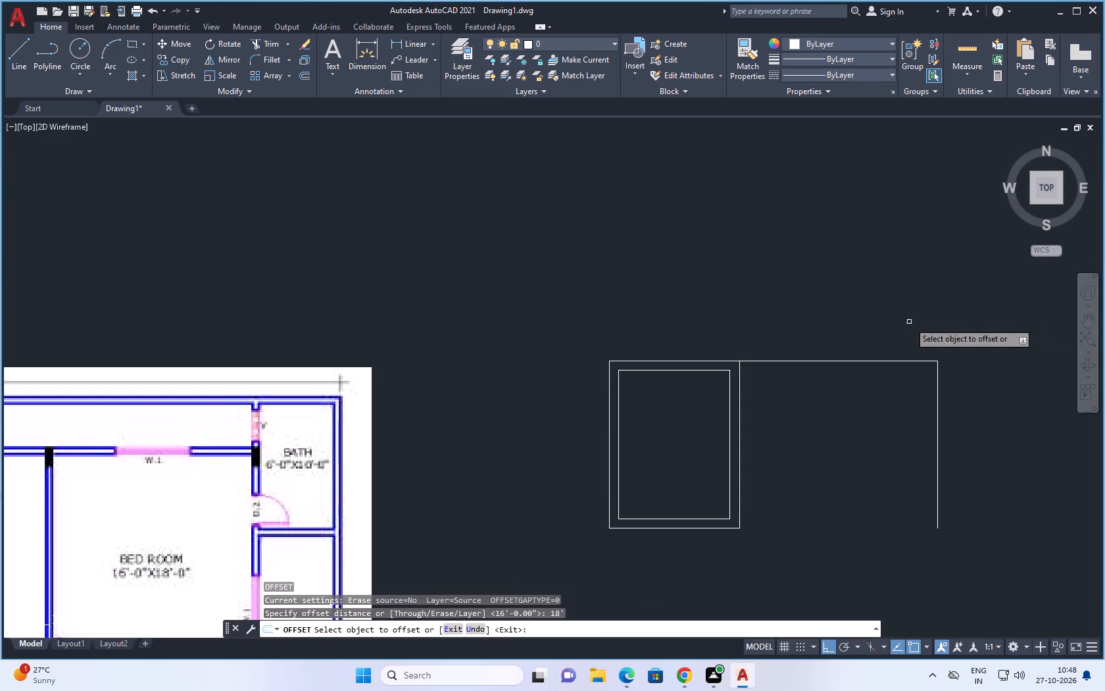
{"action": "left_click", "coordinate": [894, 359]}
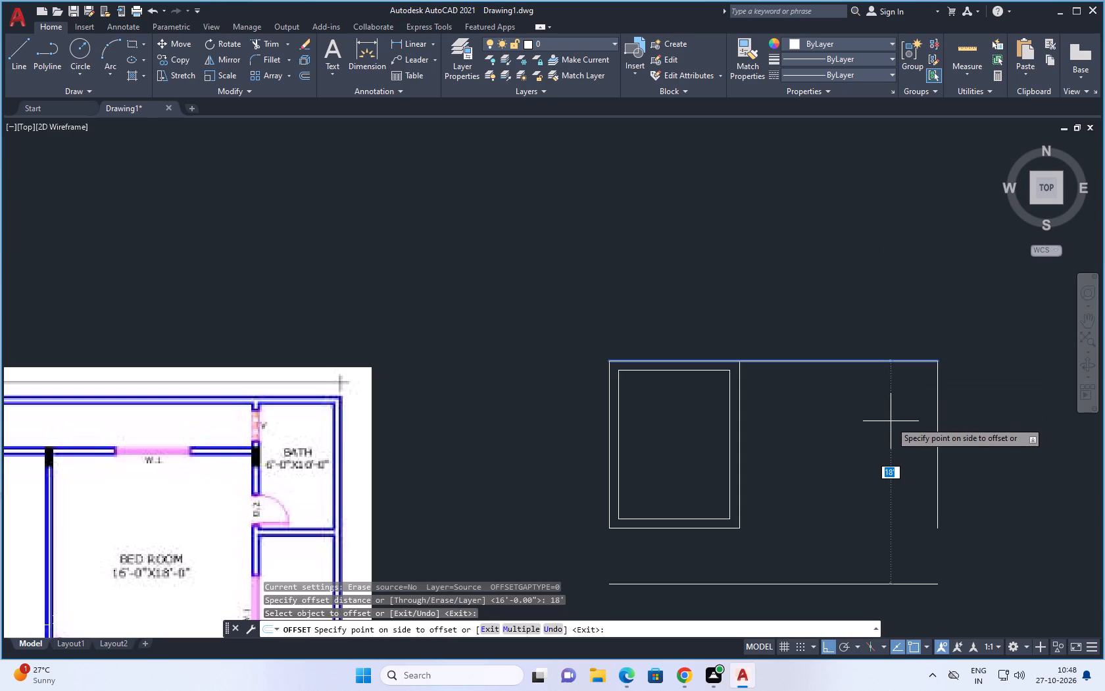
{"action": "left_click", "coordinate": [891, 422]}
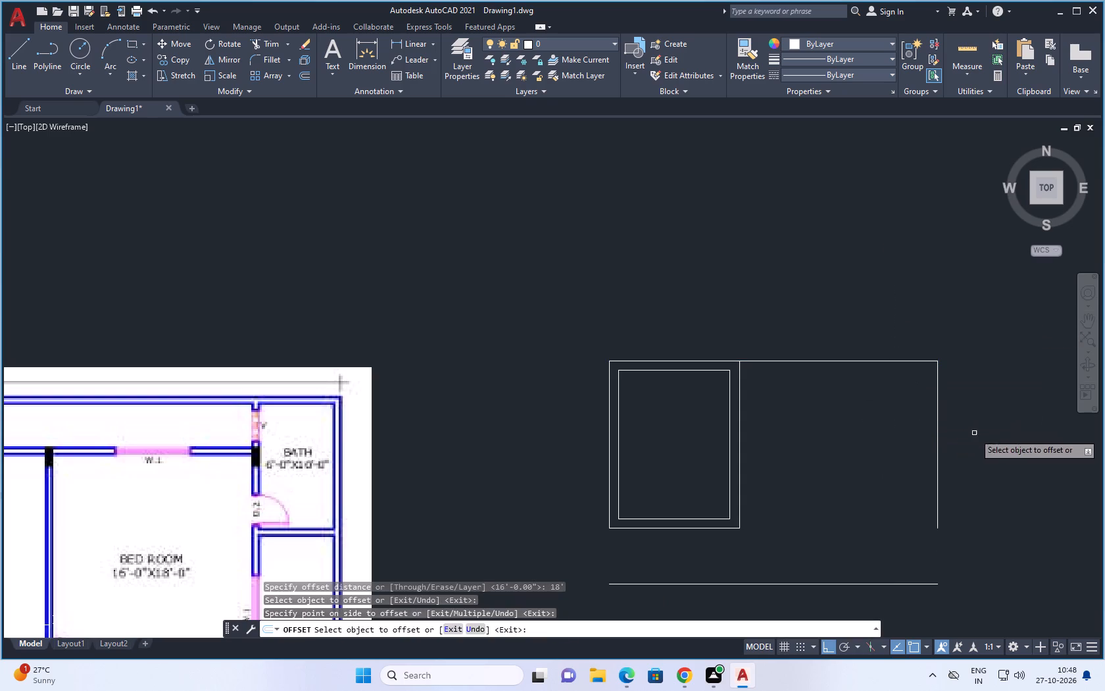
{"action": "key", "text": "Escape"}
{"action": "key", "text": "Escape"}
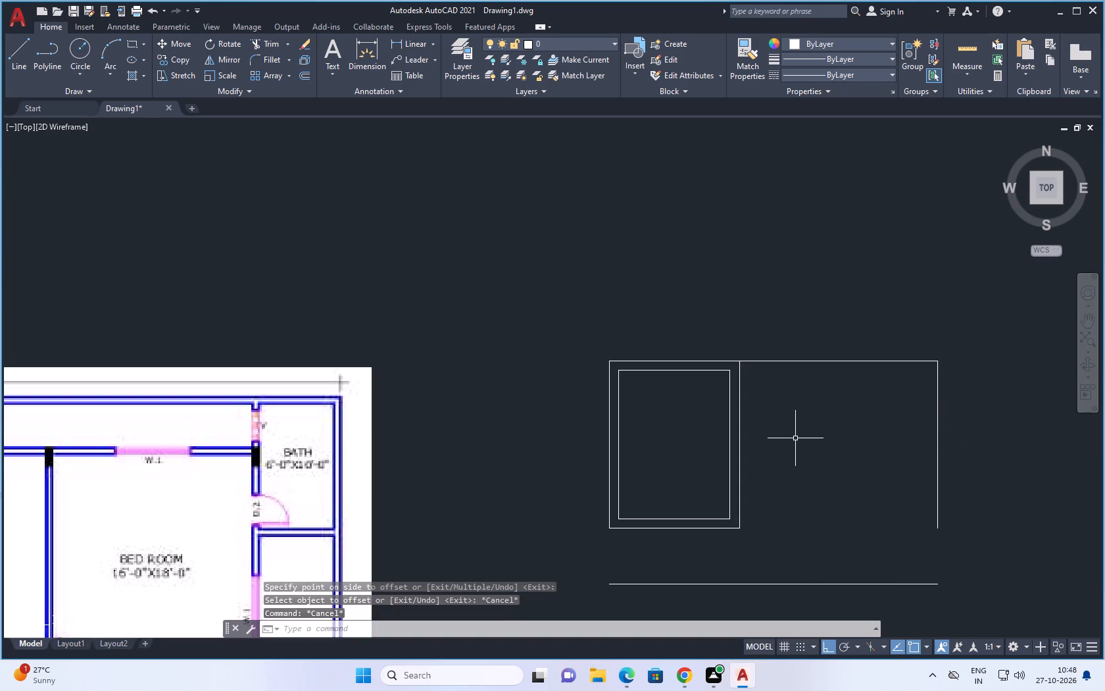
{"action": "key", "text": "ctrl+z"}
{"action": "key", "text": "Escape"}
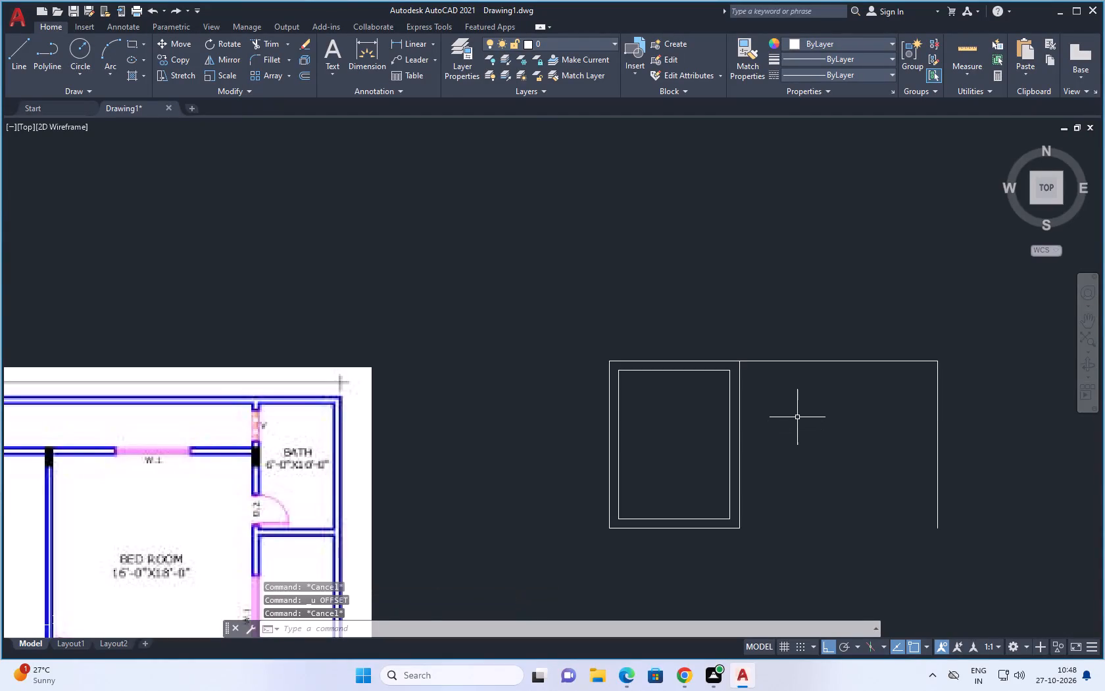
Select the extended outer north wall line running across the kitchen and bedroom.
{"action": "left_click", "coordinate": [784, 359]}
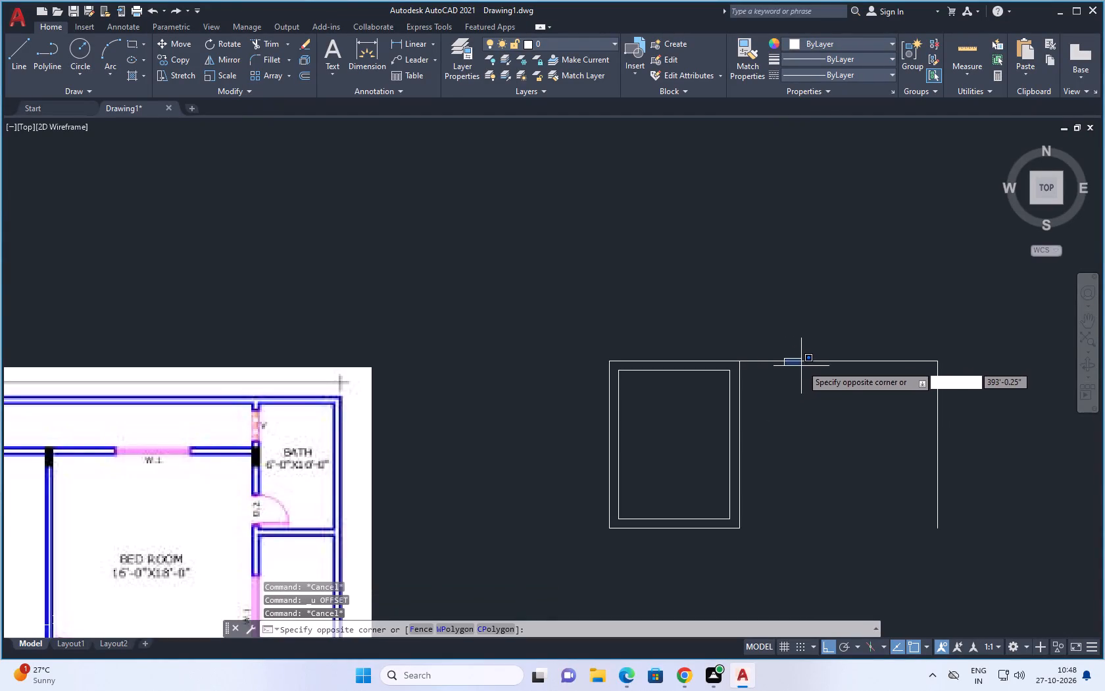
{"action": "key", "text": "Escape"}
{"action": "left_click", "coordinate": [806, 360]}
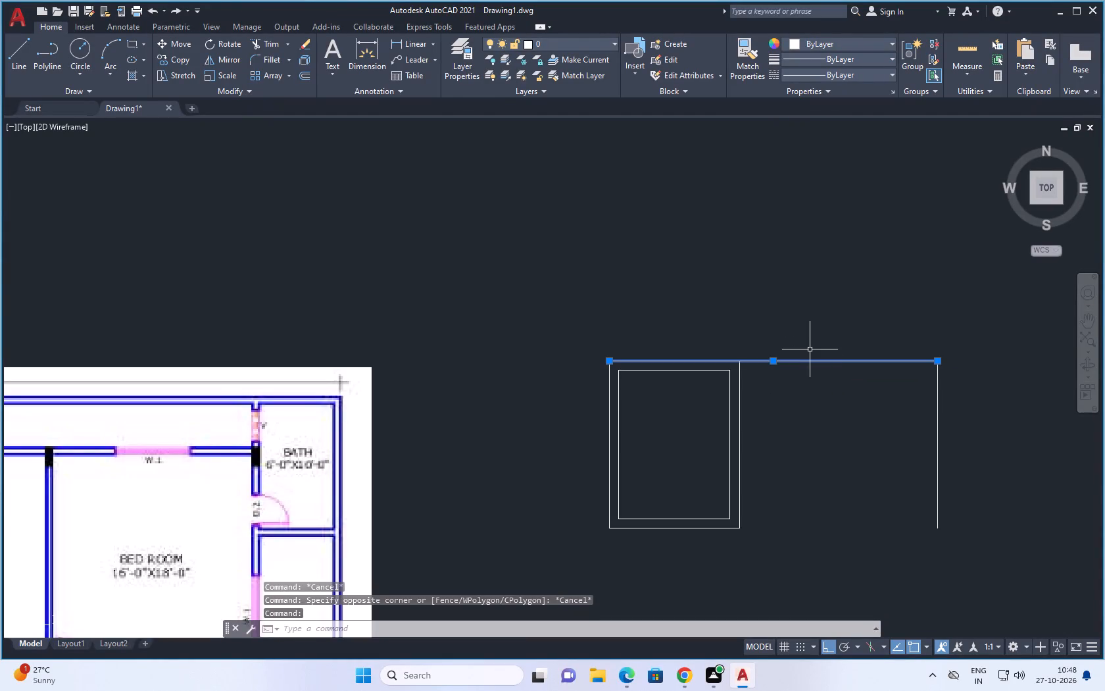
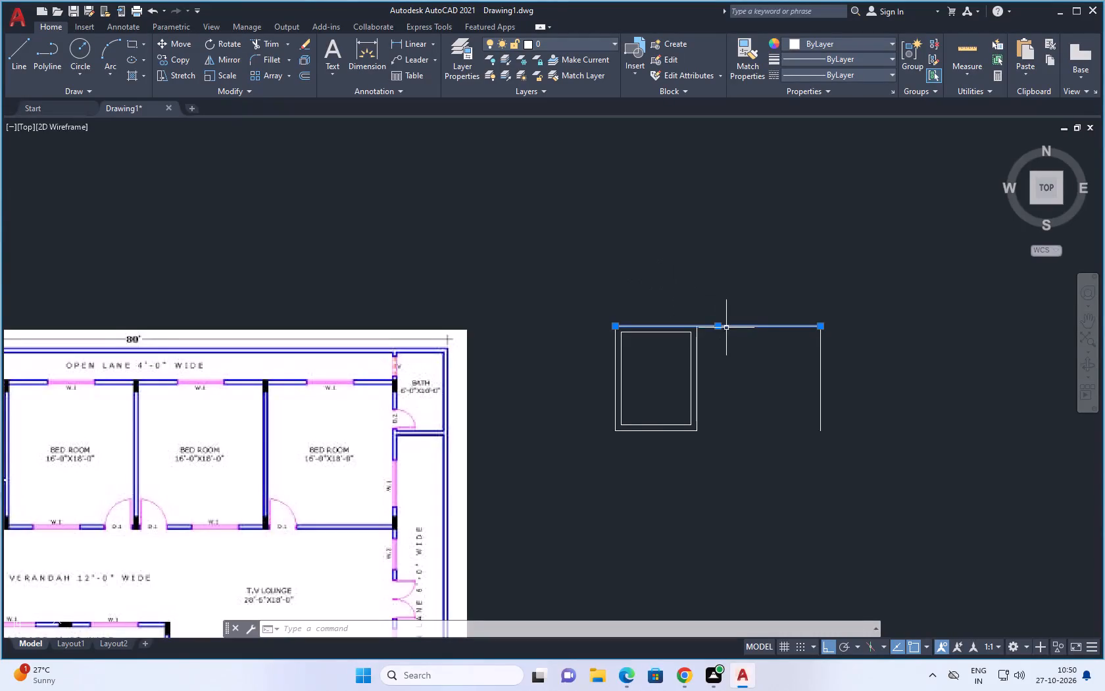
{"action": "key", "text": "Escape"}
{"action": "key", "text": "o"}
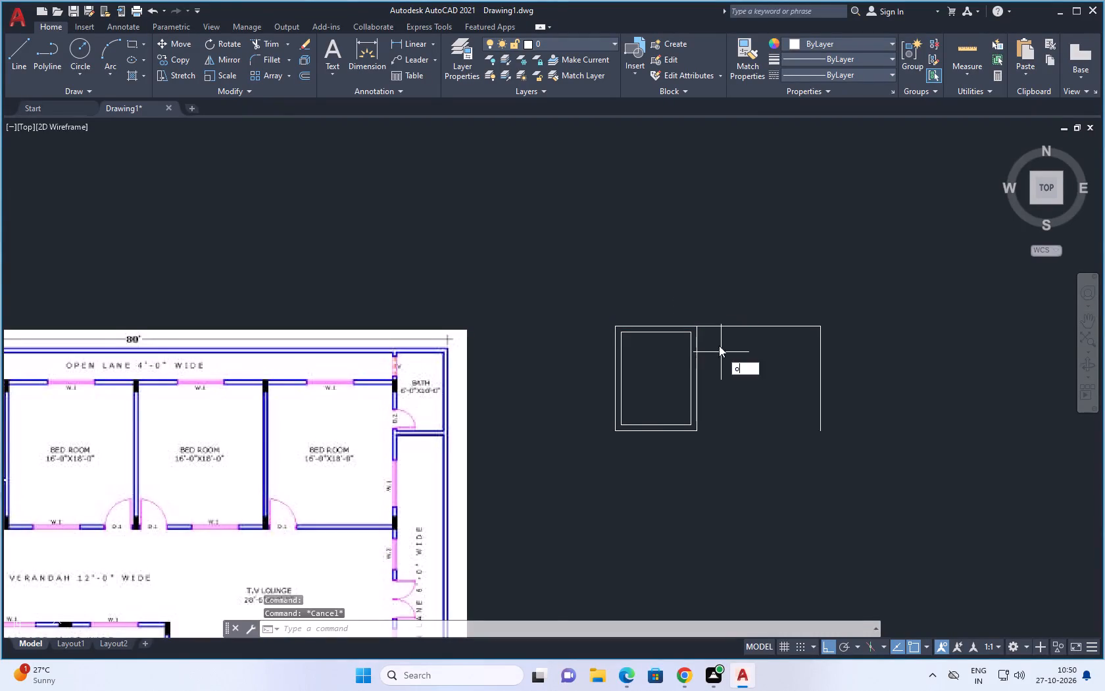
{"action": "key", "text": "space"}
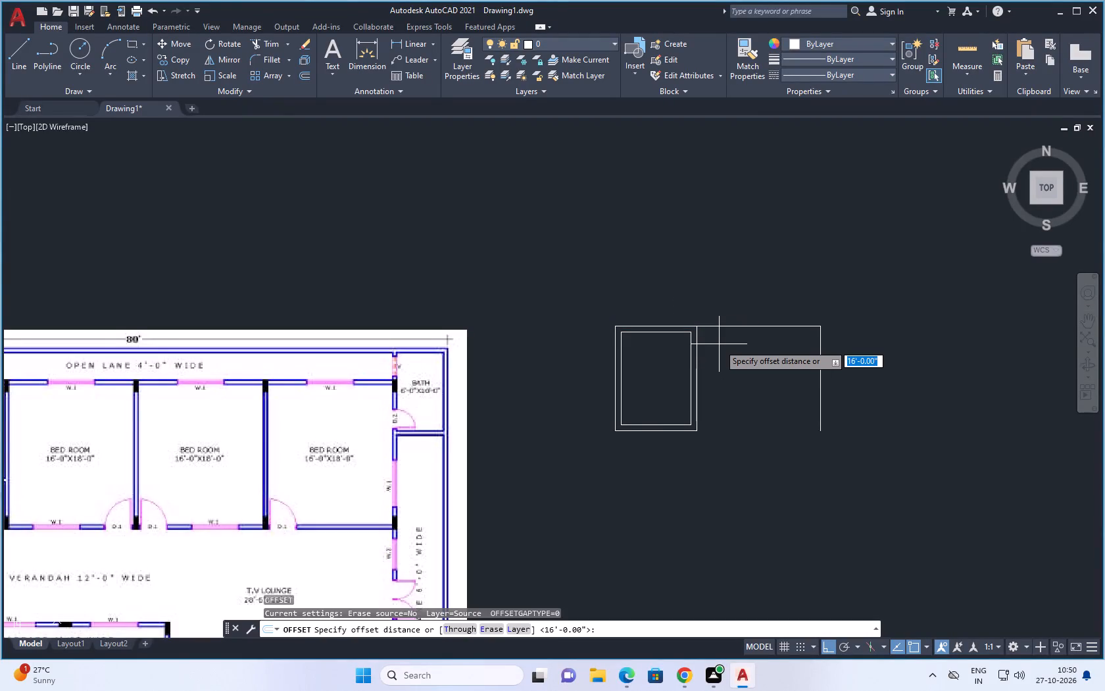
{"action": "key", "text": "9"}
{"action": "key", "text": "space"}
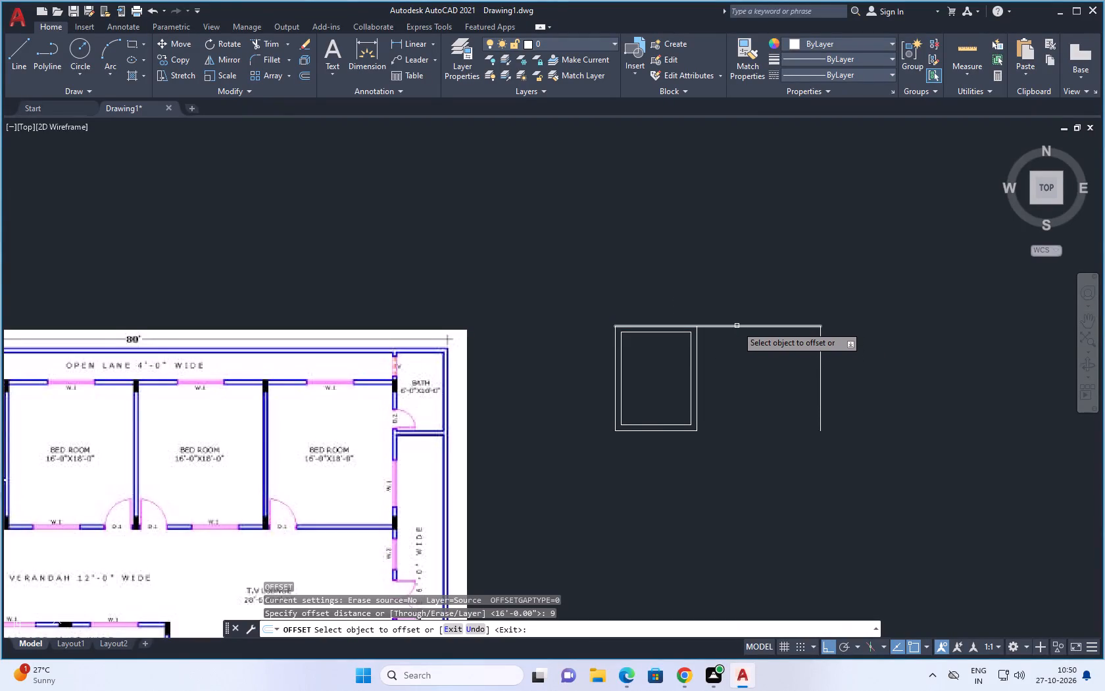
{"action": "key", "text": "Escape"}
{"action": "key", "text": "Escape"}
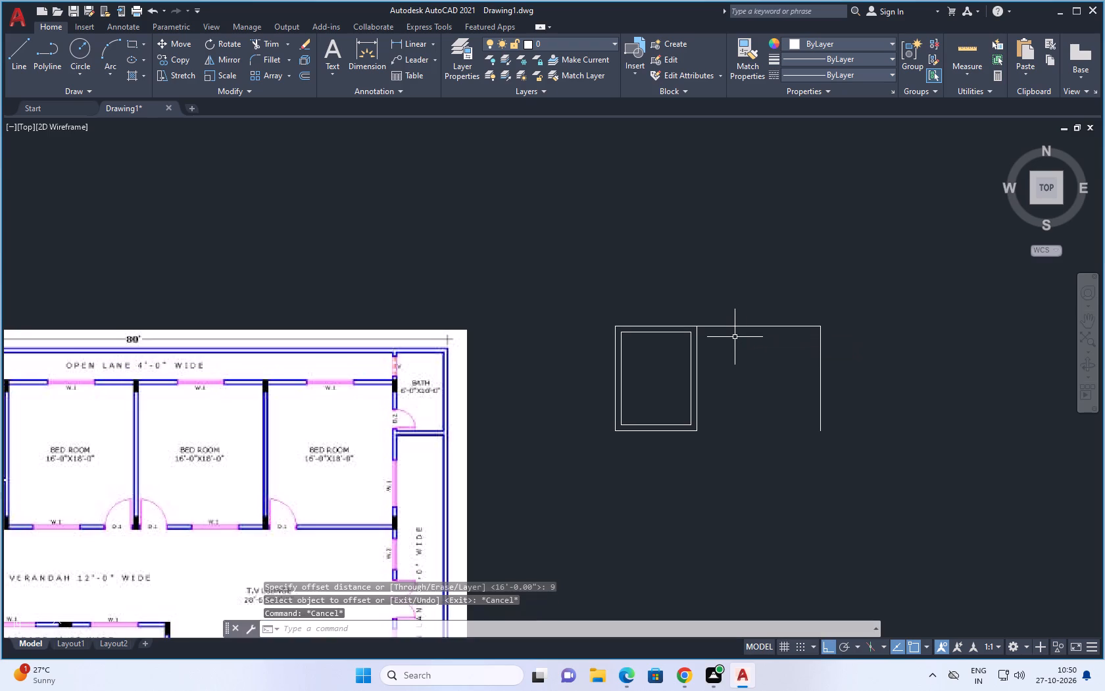
Break the long outer north wall line at the kitchen's outer east wall line with Break at Point.
{"action": "key", "text": "b"}
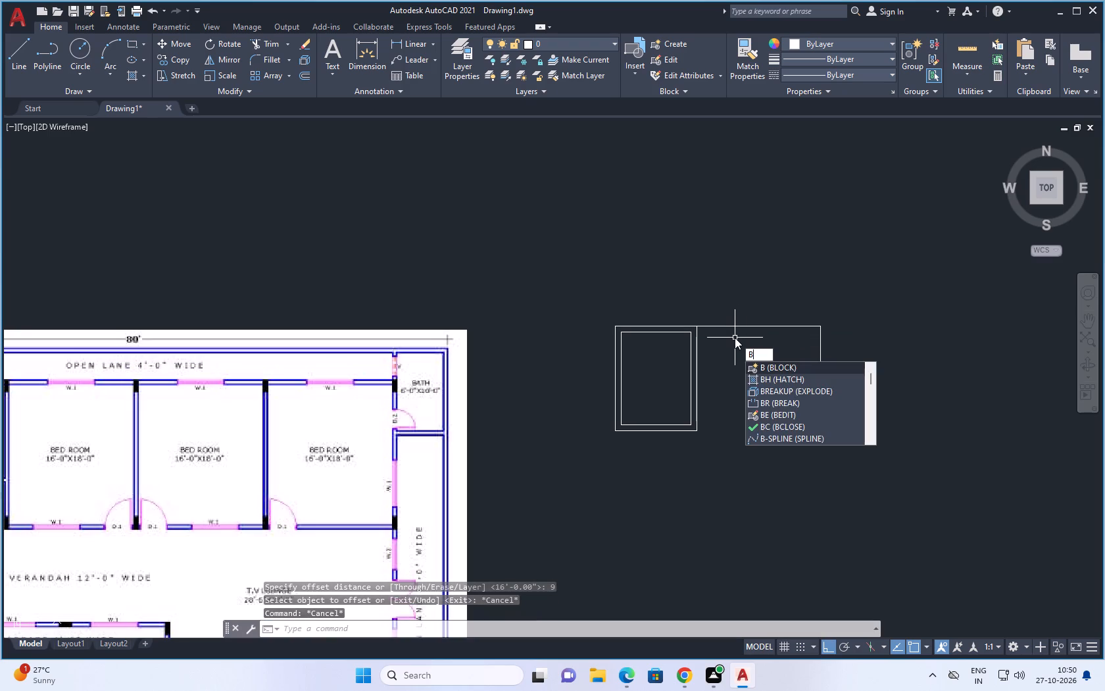
{"action": "key", "text": "r"}
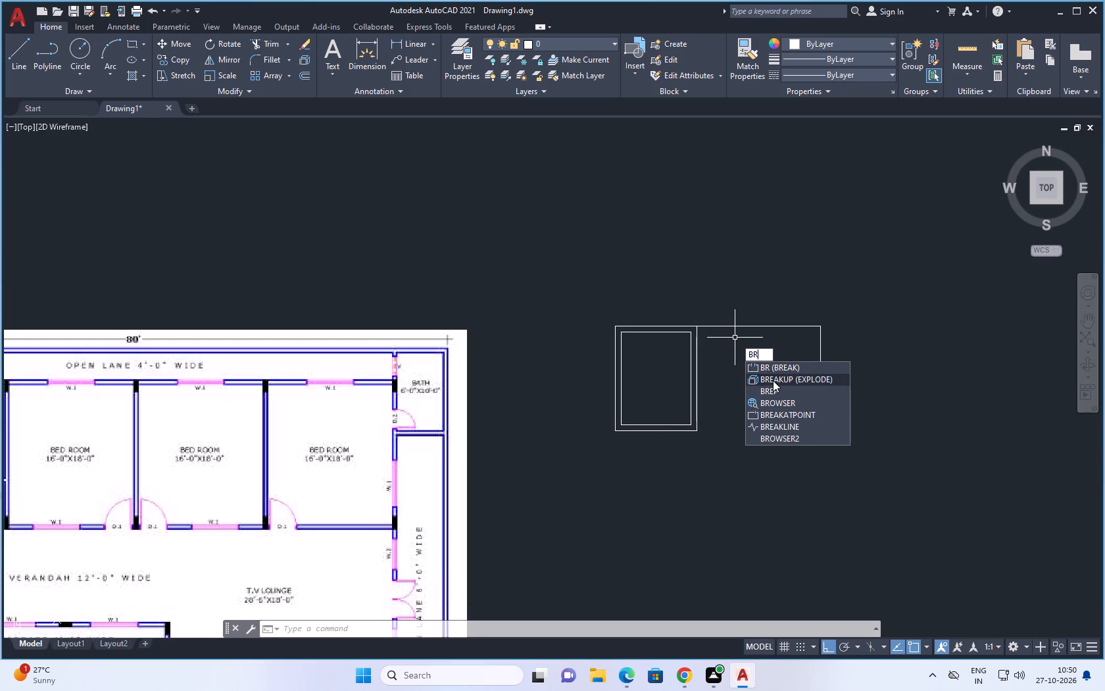
{"action": "left_click", "coordinate": [771, 414]}
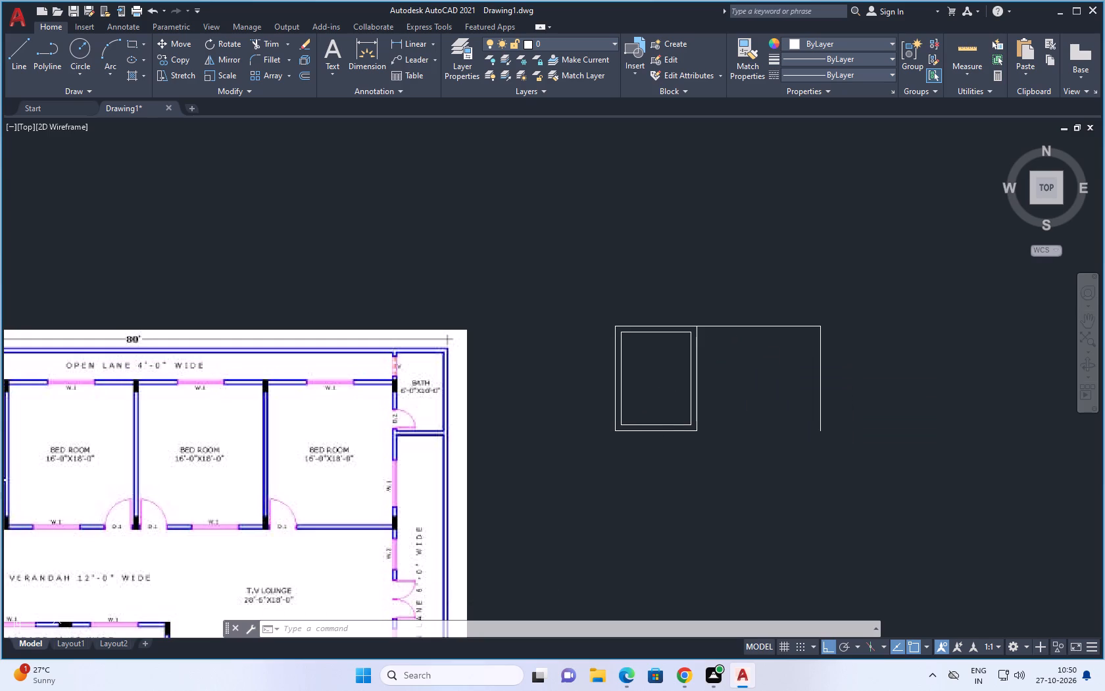
{"action": "left_click", "coordinate": [722, 325]}
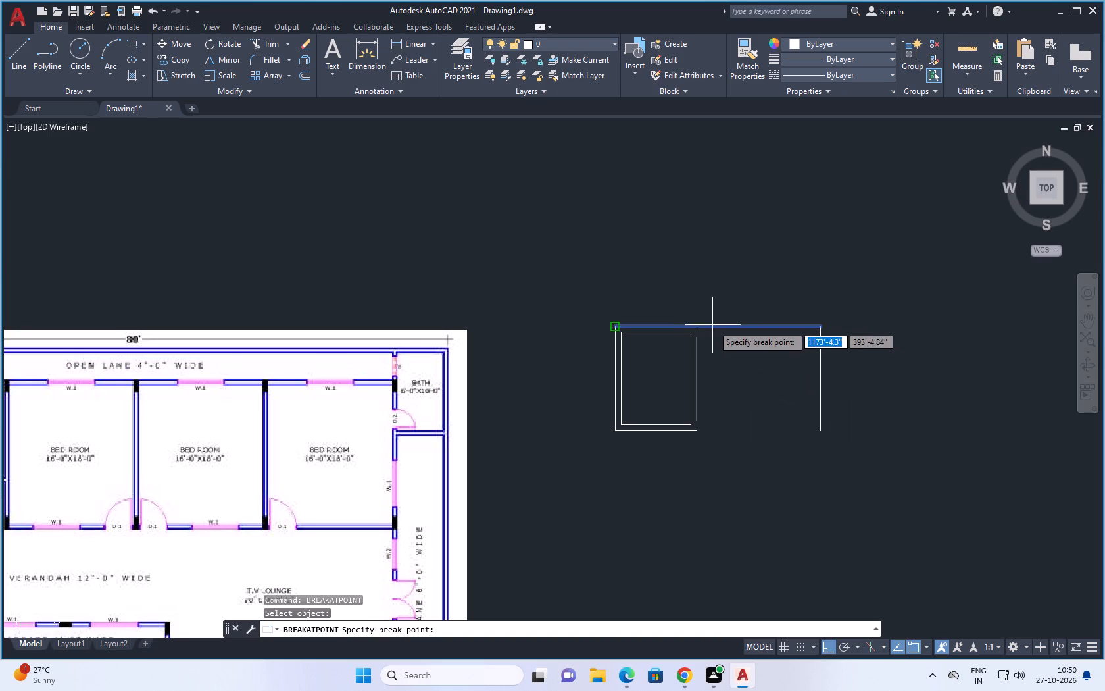
{"action": "left_click", "coordinate": [699, 328]}
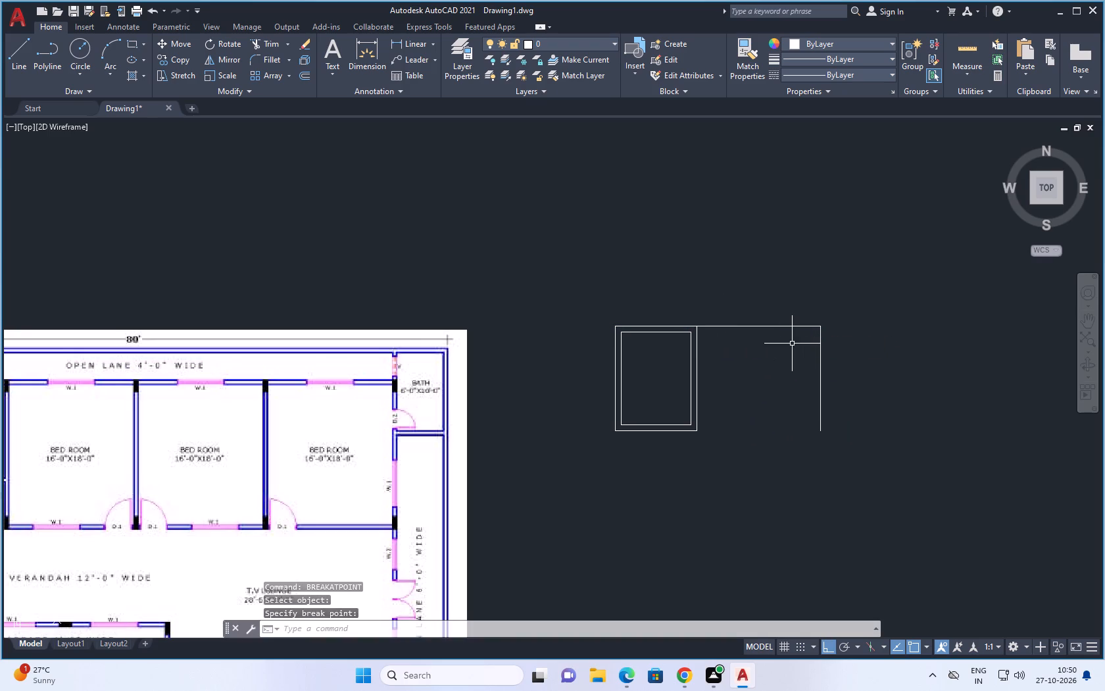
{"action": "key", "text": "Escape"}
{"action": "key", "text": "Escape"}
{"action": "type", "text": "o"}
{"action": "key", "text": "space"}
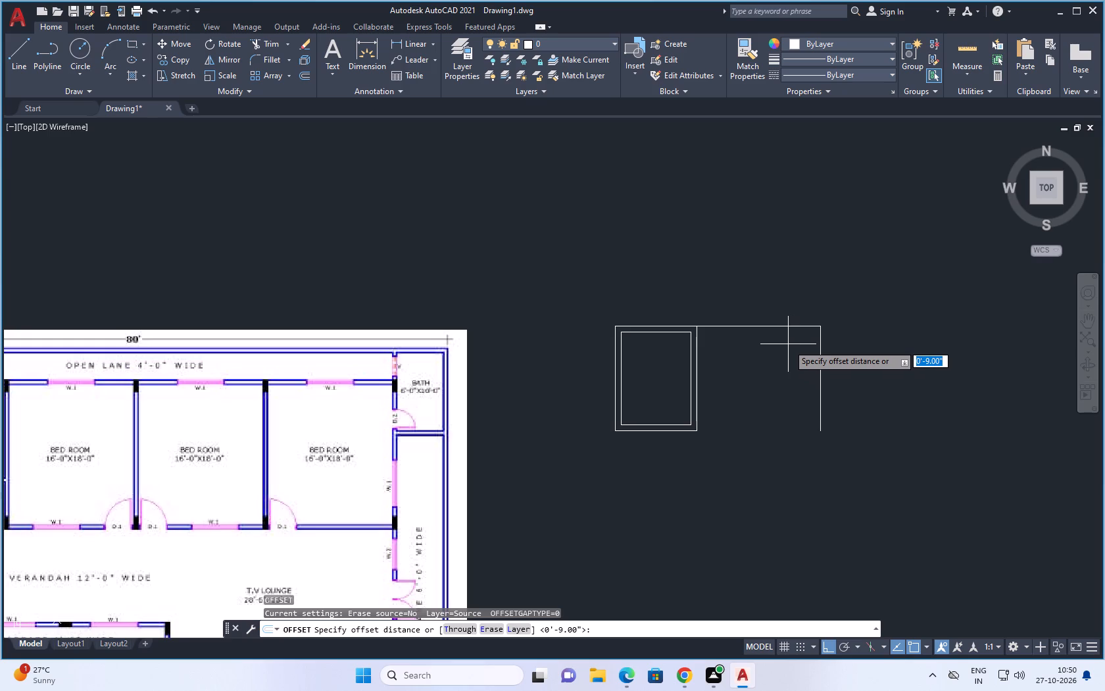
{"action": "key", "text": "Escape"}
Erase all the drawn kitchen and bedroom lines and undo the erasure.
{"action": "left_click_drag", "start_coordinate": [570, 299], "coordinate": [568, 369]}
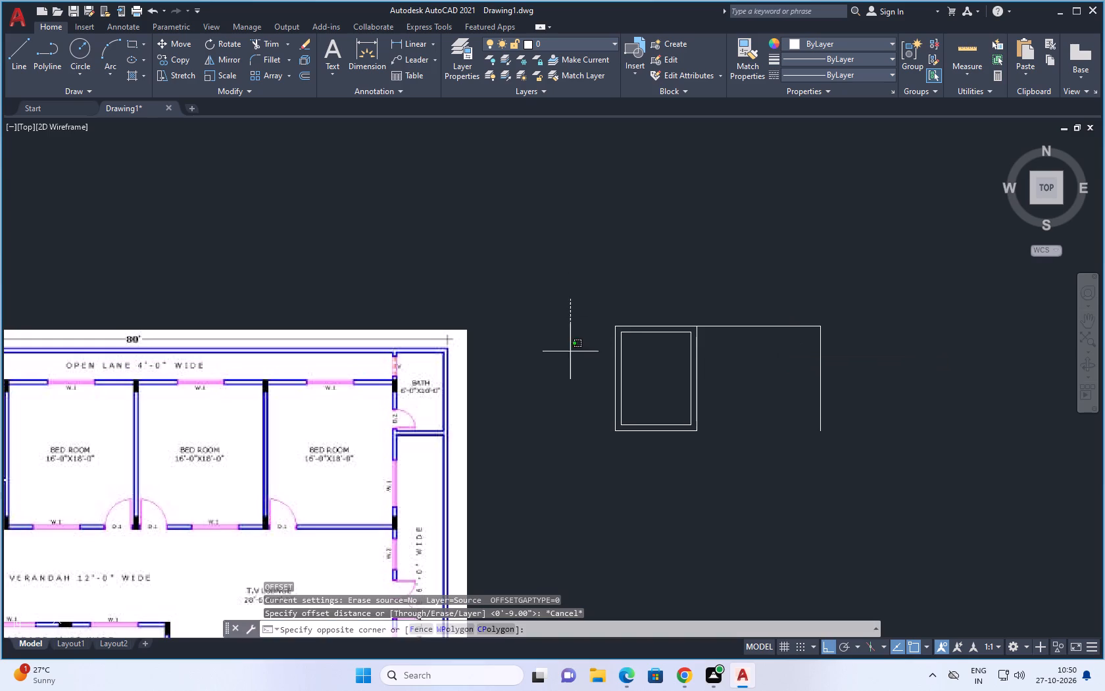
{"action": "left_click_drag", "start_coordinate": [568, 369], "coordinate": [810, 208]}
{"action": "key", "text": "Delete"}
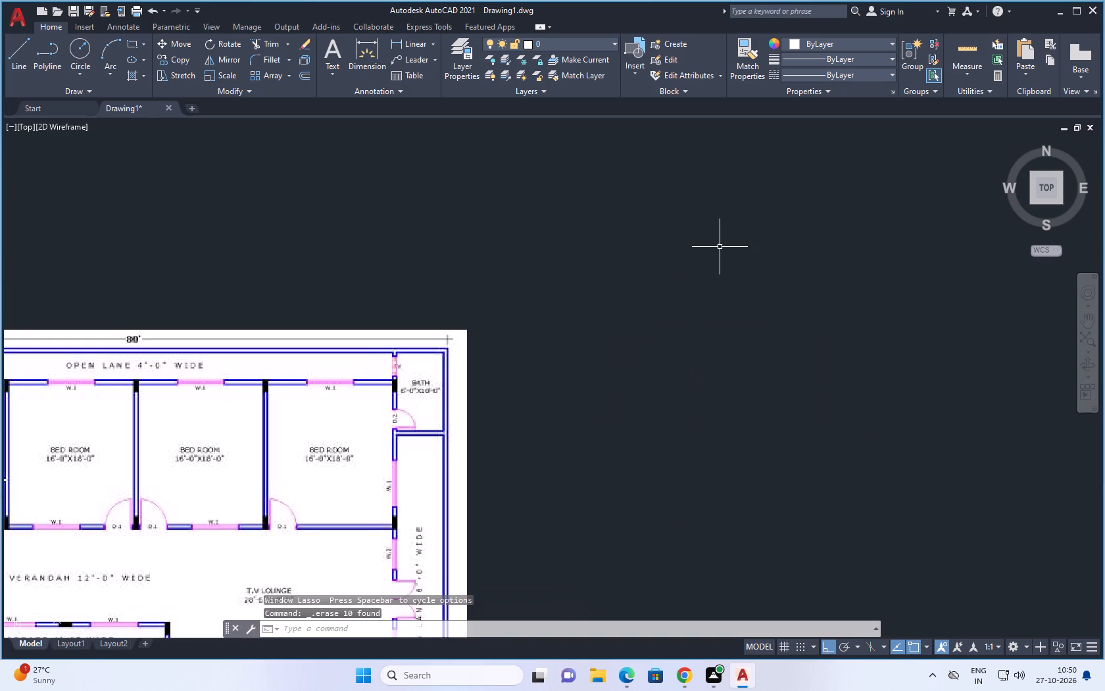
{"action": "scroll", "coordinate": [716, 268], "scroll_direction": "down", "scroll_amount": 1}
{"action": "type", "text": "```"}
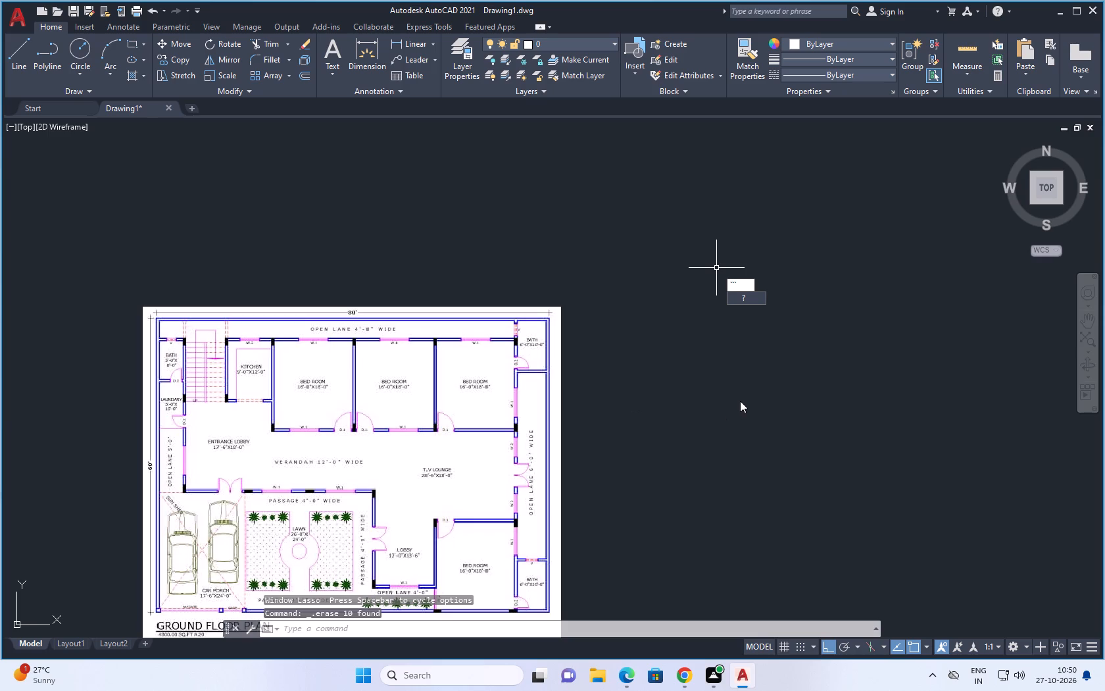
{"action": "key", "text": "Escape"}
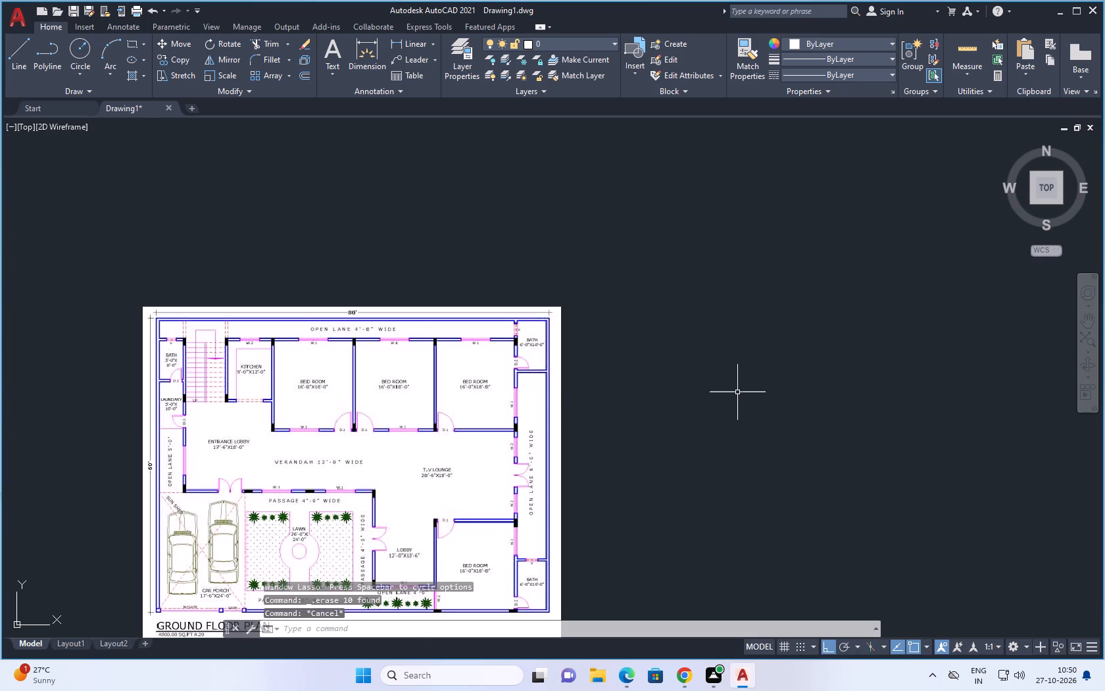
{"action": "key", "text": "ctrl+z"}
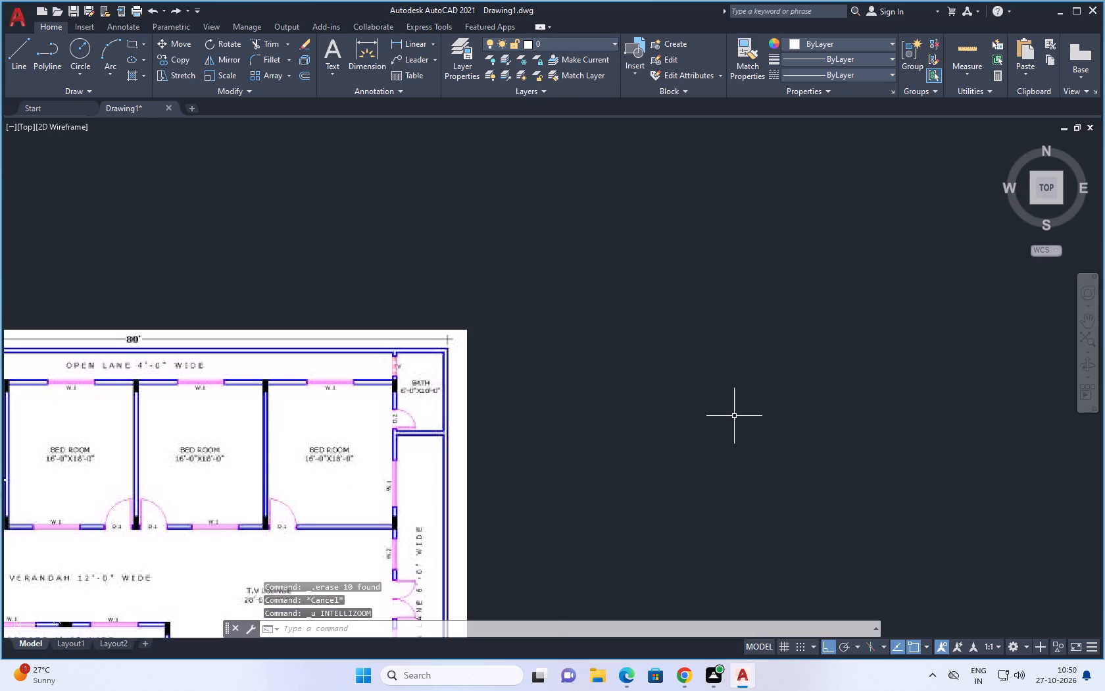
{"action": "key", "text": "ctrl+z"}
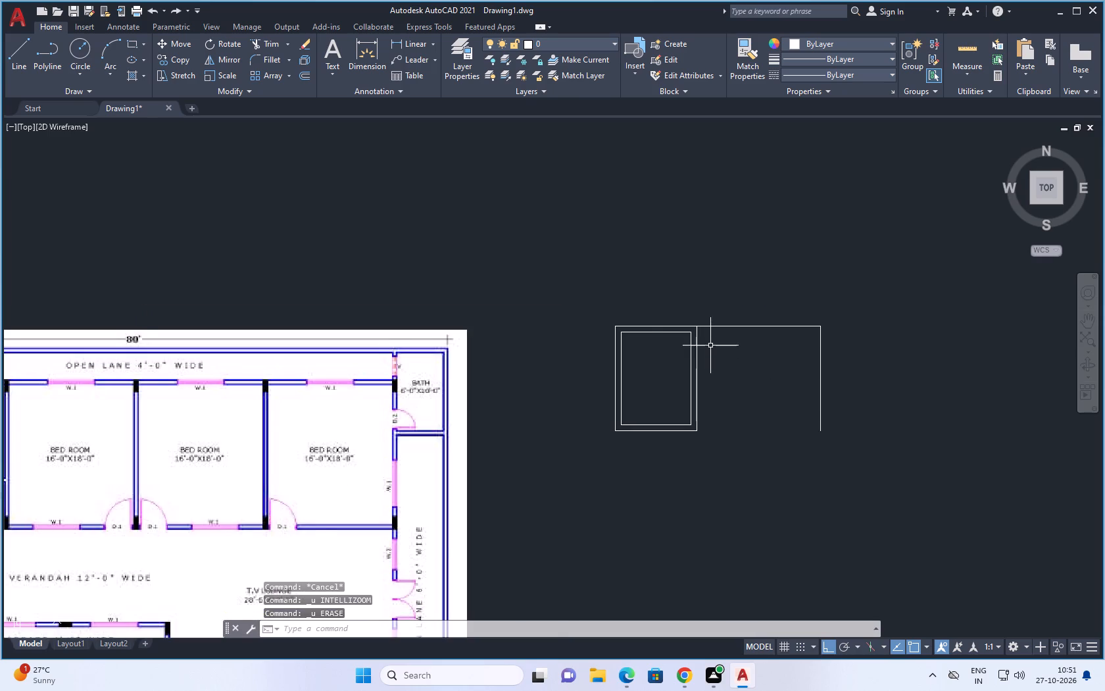
Offset the bedroom's north wall line 9" south and its east wall line 9" east to form the wall thickness.
{"action": "scroll", "coordinate": [711, 333], "scroll_direction": "down", "scroll_amount": 1}
{"action": "key", "text": "Escape"}
{"action": "type", "text": "o"}
{"action": "key", "text": "space"}
{"action": "type", "text": "9"}
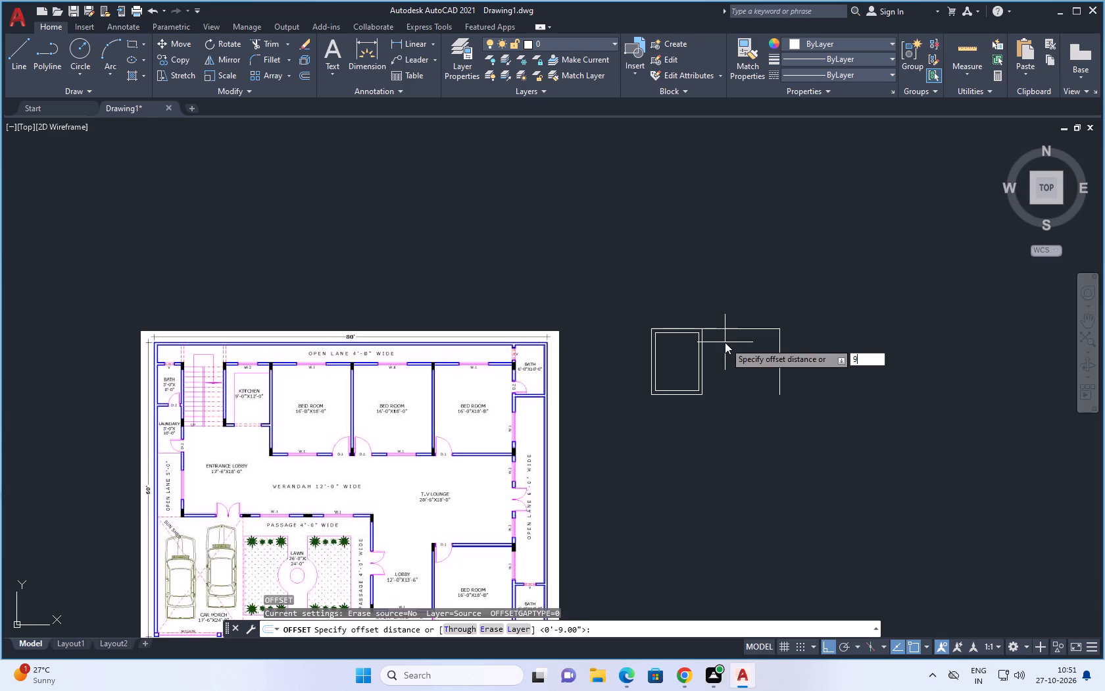
{"action": "key", "text": "space"}
{"action": "left_click", "coordinate": [731, 330]}
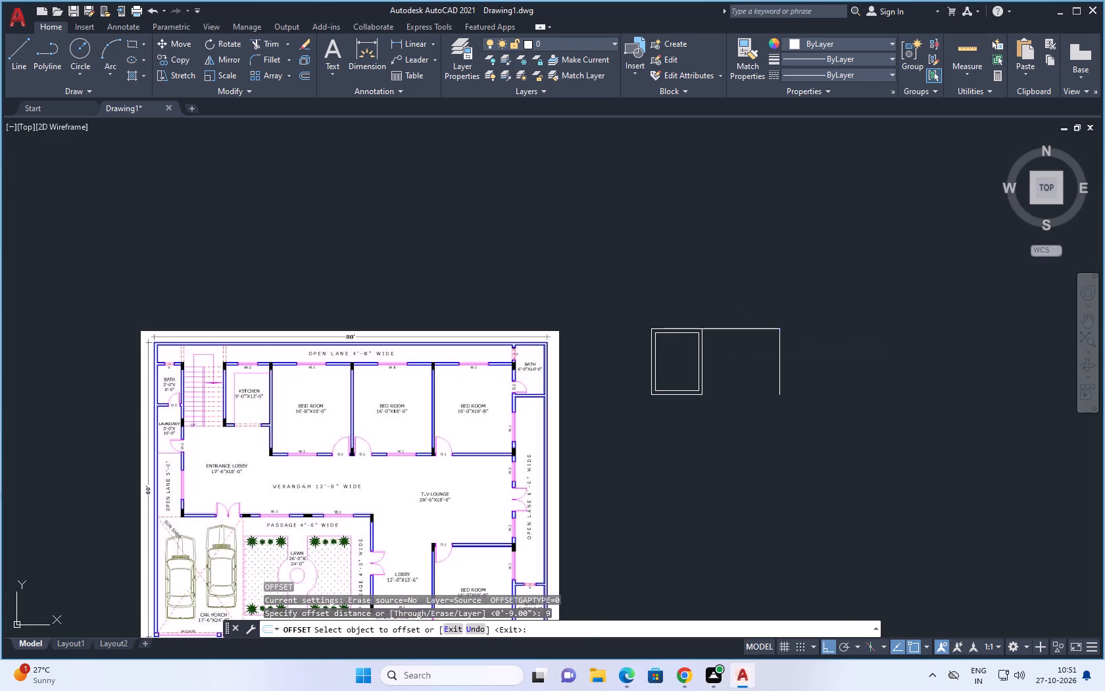
{"action": "left_click", "coordinate": [731, 347]}
{"action": "left_click", "coordinate": [779, 359]}
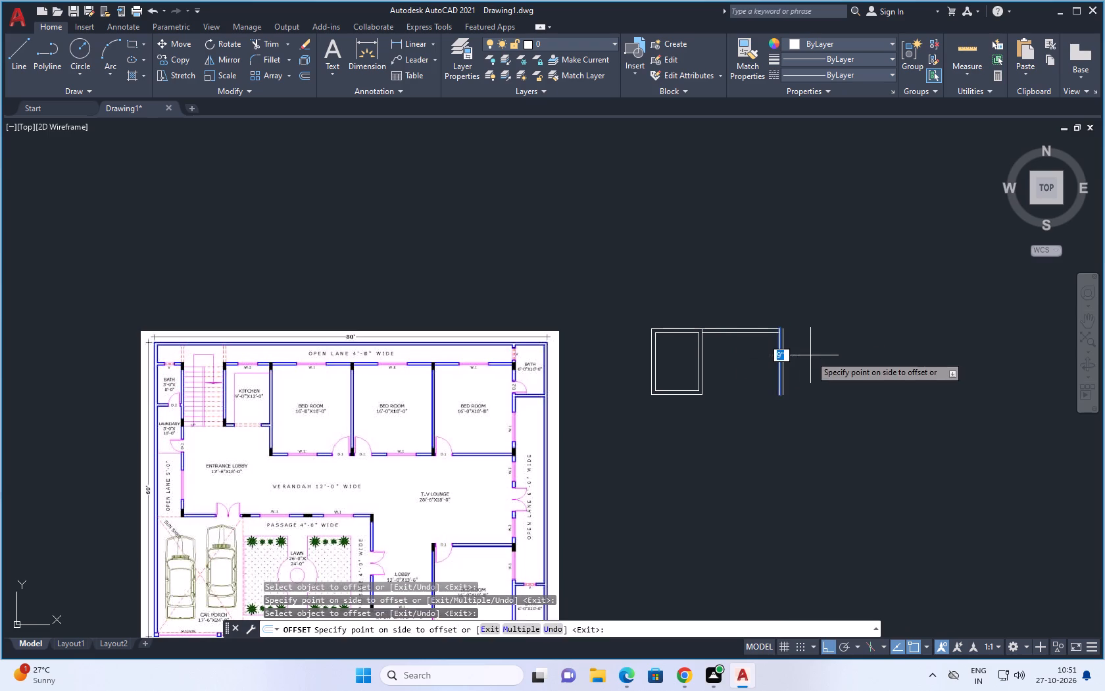
{"action": "left_click", "coordinate": [811, 355]}
{"action": "key", "text": "Escape"}
{"action": "key", "text": "Escape"}
Extend the bedroom's outer north wall line east to the new outer east wall line.
{"action": "key", "text": "e"}
{"action": "type", "text": "x"}
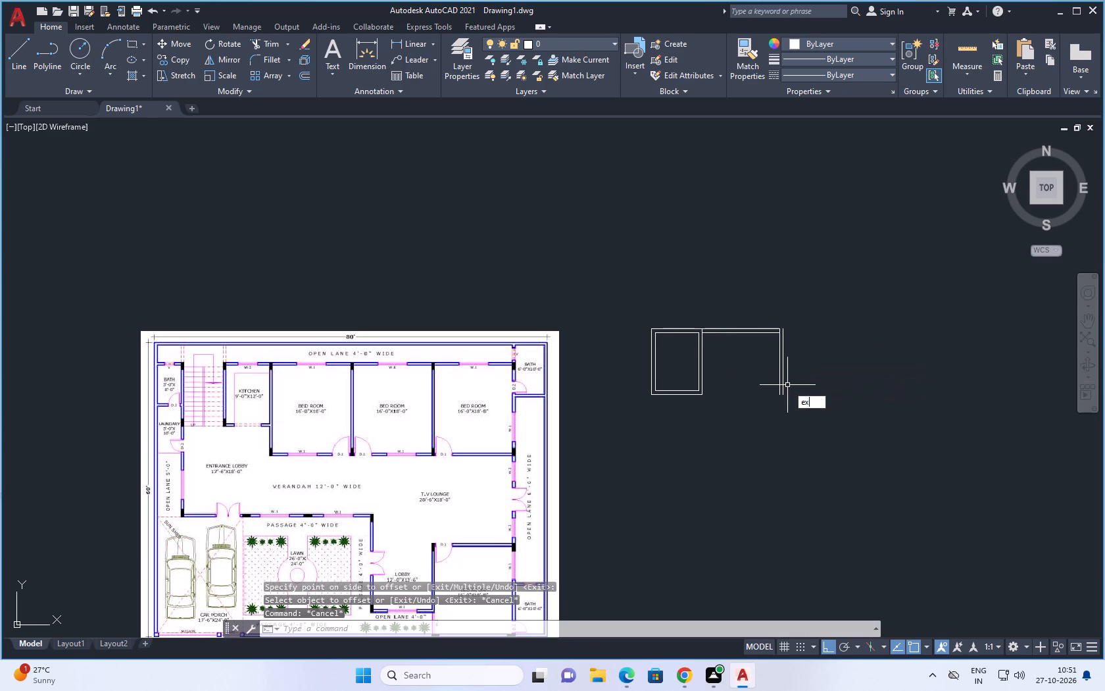
{"action": "key", "text": "space"}
{"action": "key", "text": "space"}
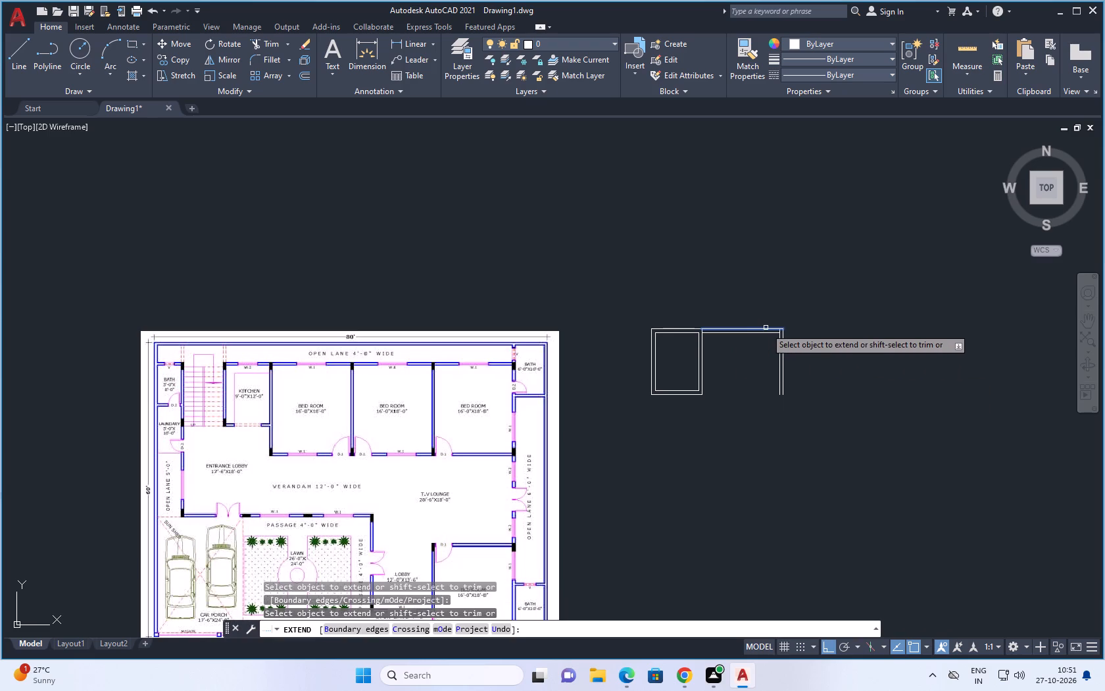
{"action": "left_click", "coordinate": [766, 328]}
{"action": "key", "text": "Escape"}
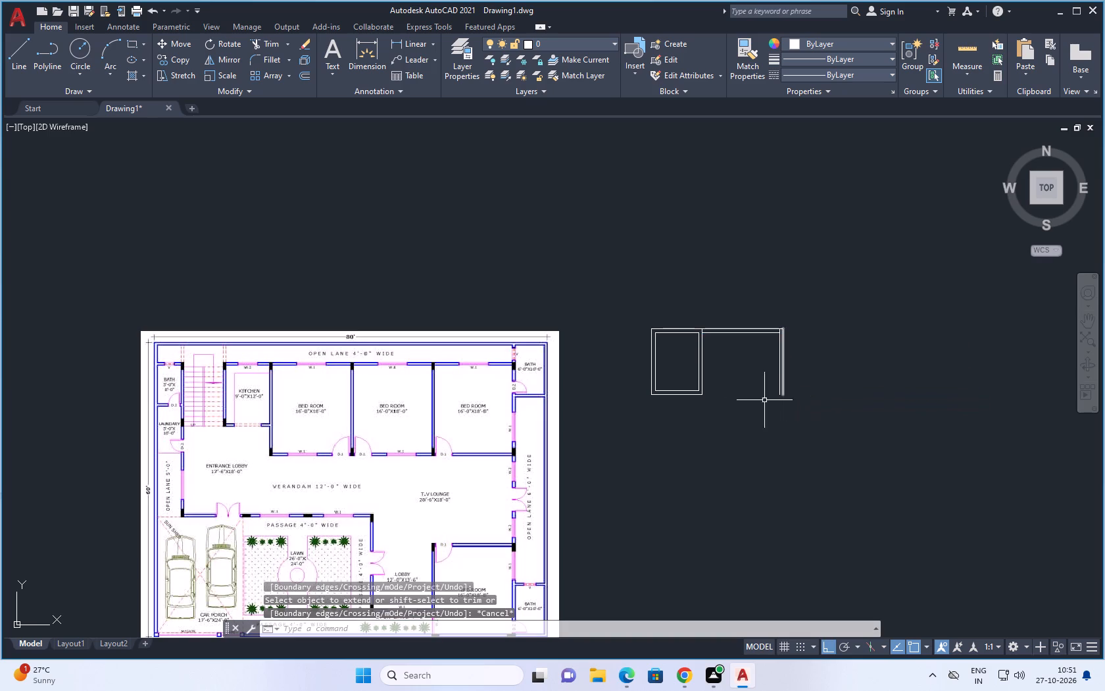
Extend the kitchen's outer and inner south wall lines east to the bedroom's outer and inner east wall lines.
{"action": "type", "text": "ex"}
{"action": "key", "text": "space"}
{"action": "key", "text": "space"}
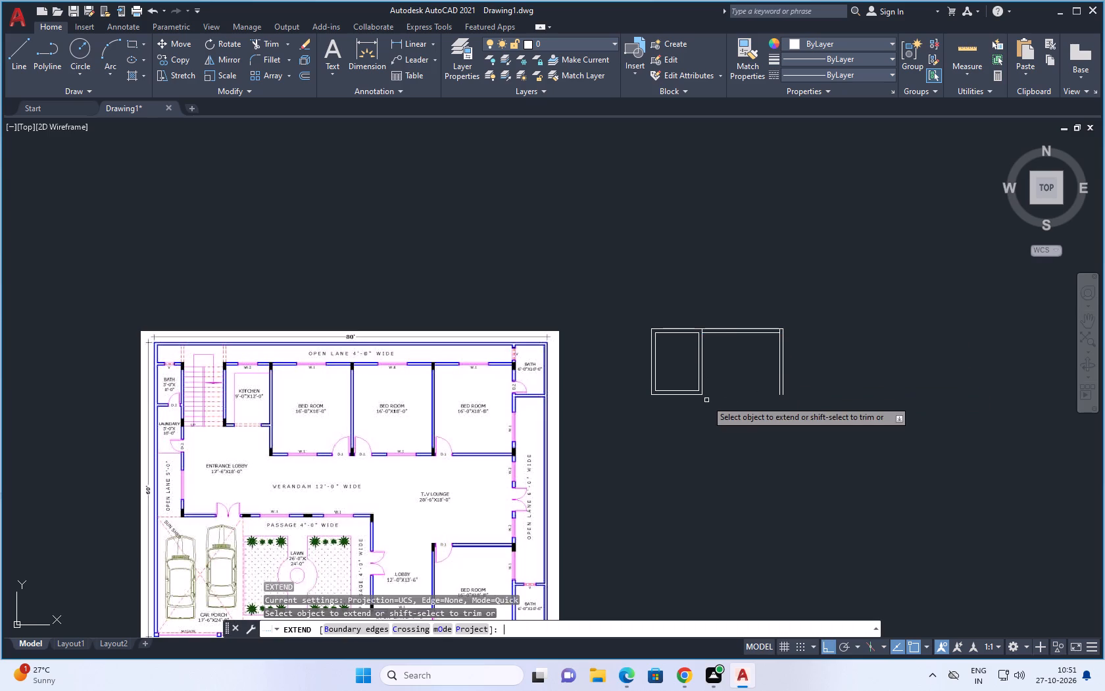
{"action": "left_click", "coordinate": [691, 396]}
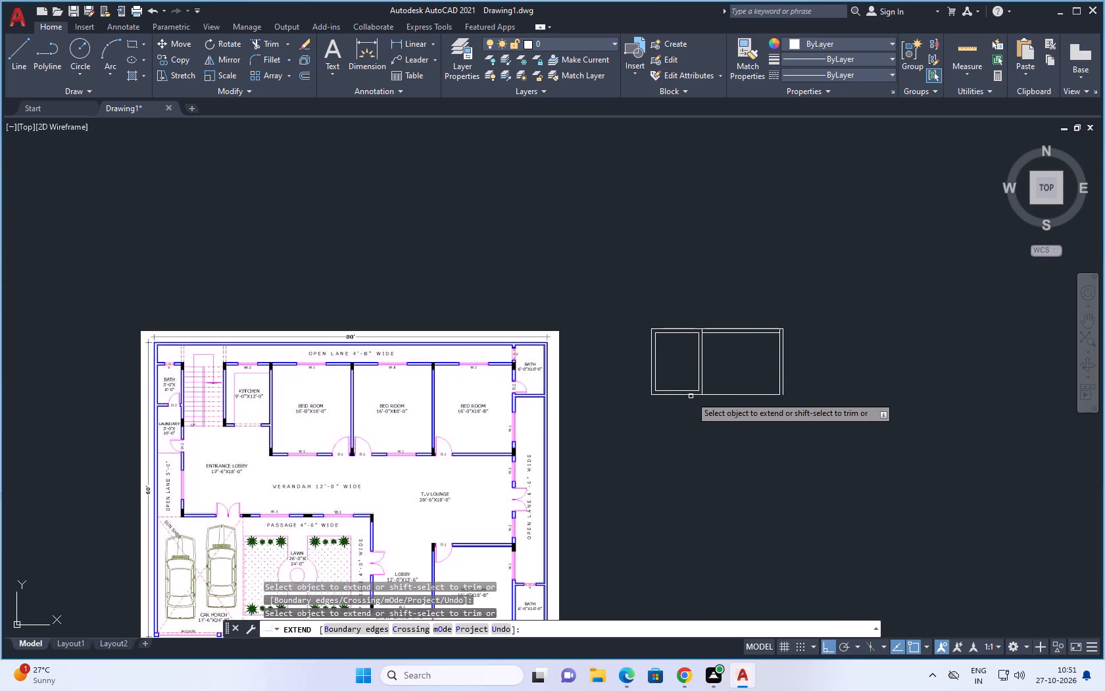
{"action": "left_click", "coordinate": [744, 394]}
{"action": "left_click", "coordinate": [693, 390]}
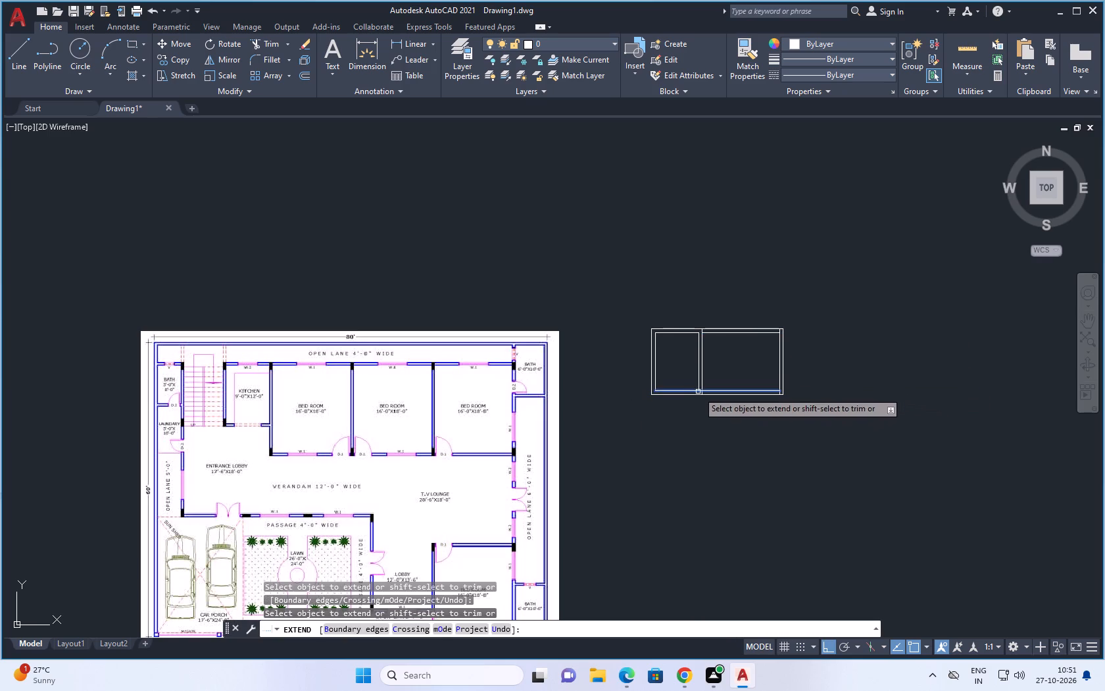
{"action": "left_click", "coordinate": [686, 391]}
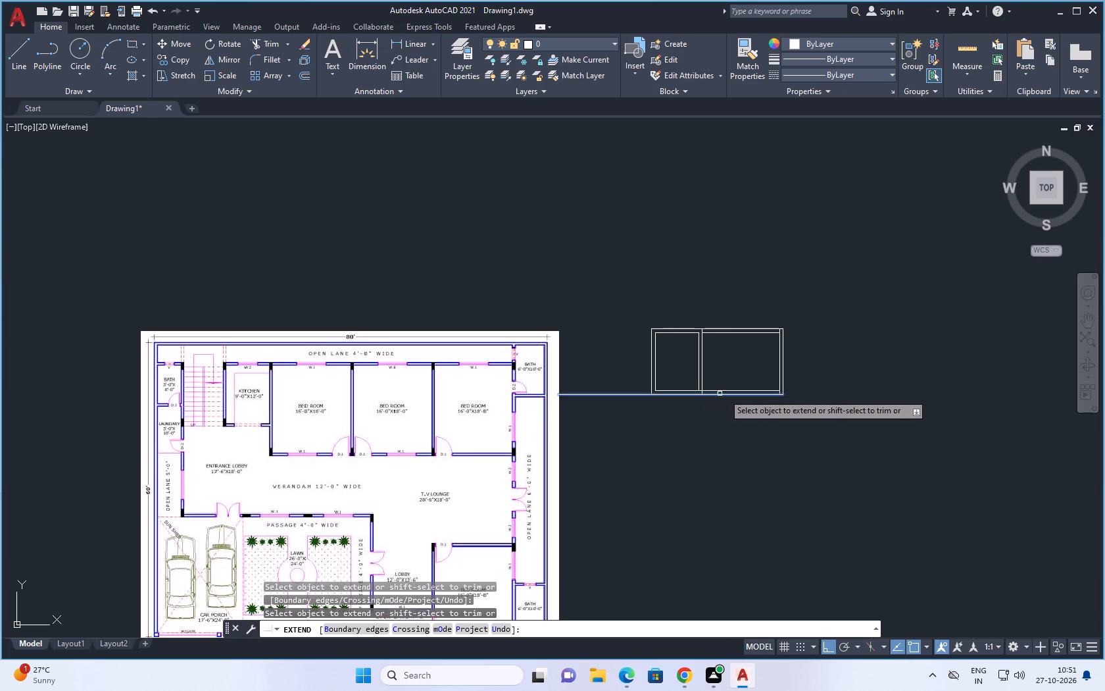
{"action": "key", "text": "Escape"}
{"action": "key", "text": "Escape"}
Trim the north ends of the partition line and the bedroom's inner east wall line where they cross the north wall.
{"action": "key", "text": "t"}
{"action": "key", "text": "r"}
{"action": "key", "text": "space"}
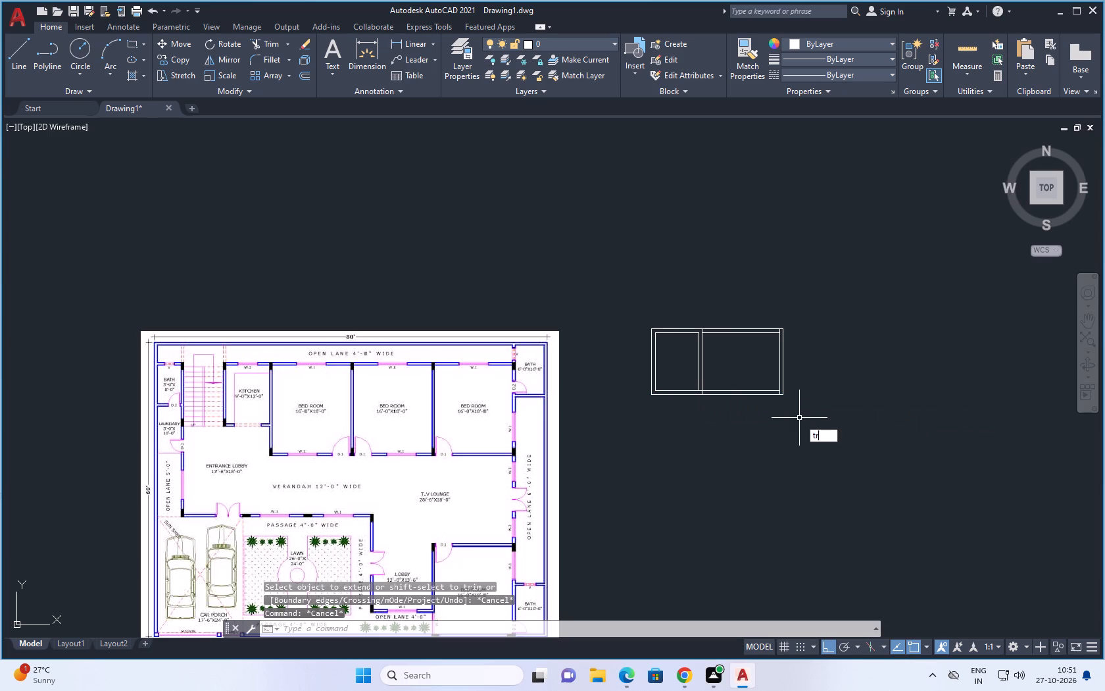
{"action": "key", "text": "space"}
{"action": "scroll", "coordinate": [702, 333], "scroll_direction": "up", "scroll_amount": 1}
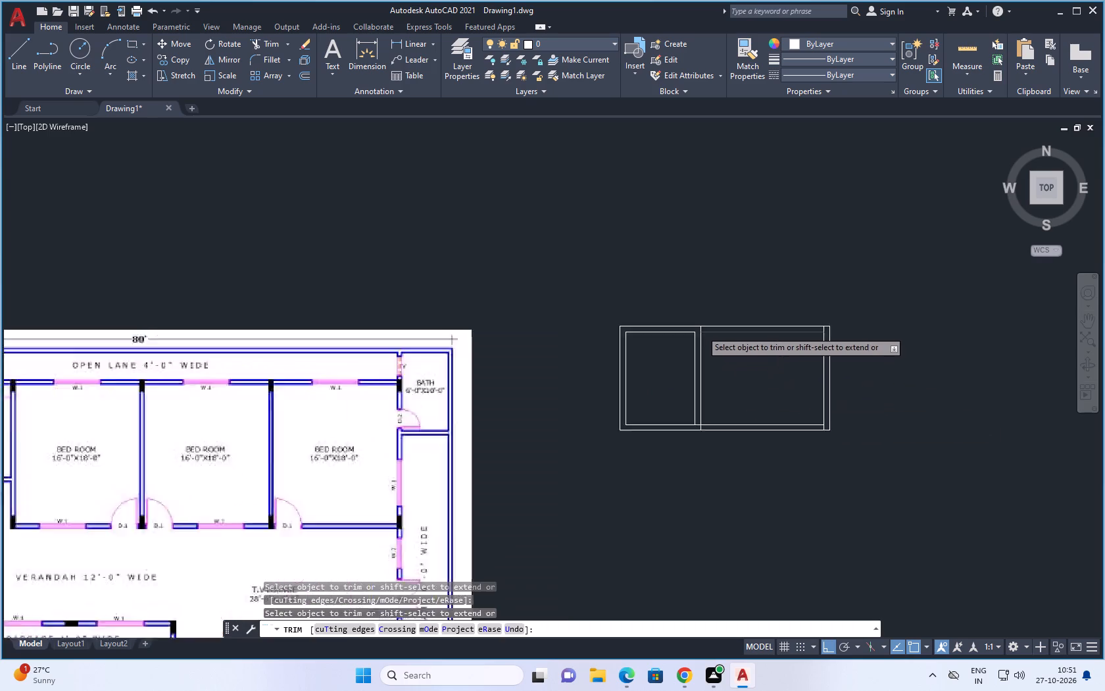
{"action": "scroll", "coordinate": [701, 330], "scroll_direction": "up", "scroll_amount": 2}
{"action": "left_click", "coordinate": [693, 330]}
{"action": "scroll", "coordinate": [693, 337], "scroll_direction": "down", "scroll_amount": 2}
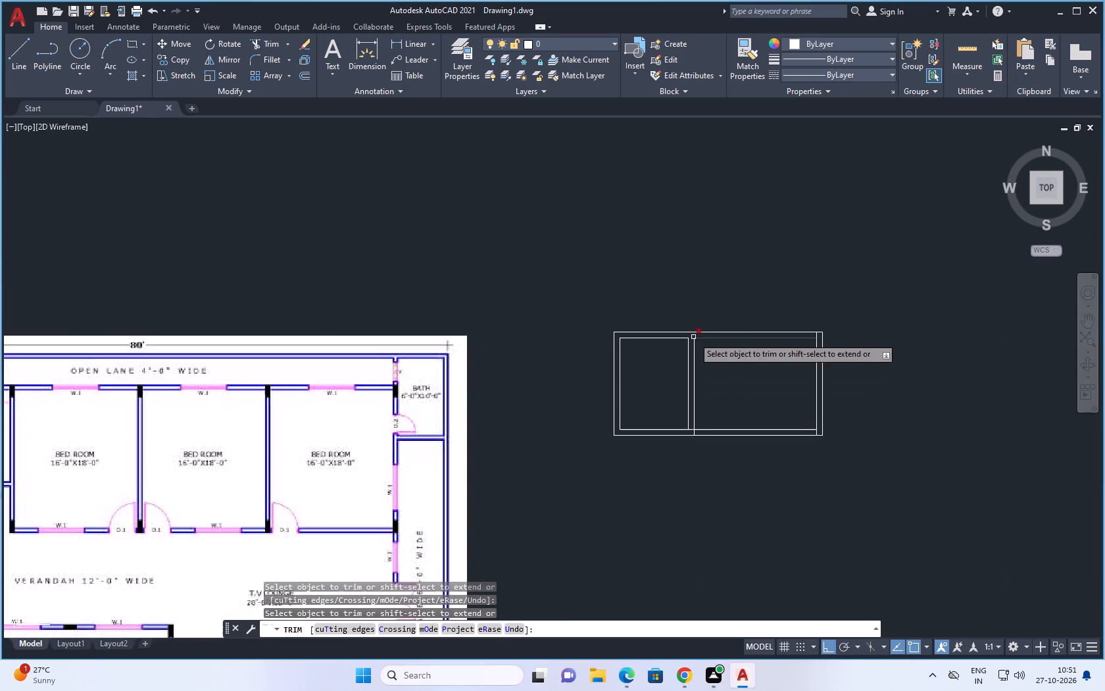
{"action": "scroll", "coordinate": [808, 338], "scroll_direction": "up", "scroll_amount": 3}
{"action": "left_click", "coordinate": [829, 326]}
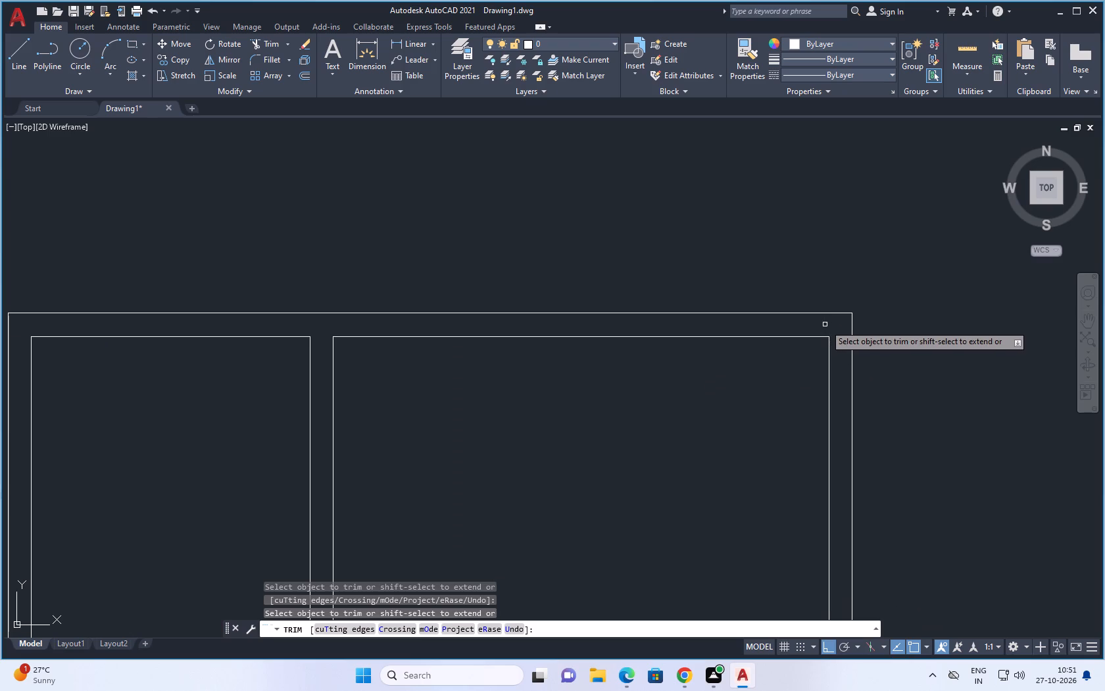
Trim the excess lines where the partition and the bedroom's inner east wall line meet the south wall.
{"action": "scroll", "coordinate": [825, 324], "scroll_direction": "down", "scroll_amount": 2}
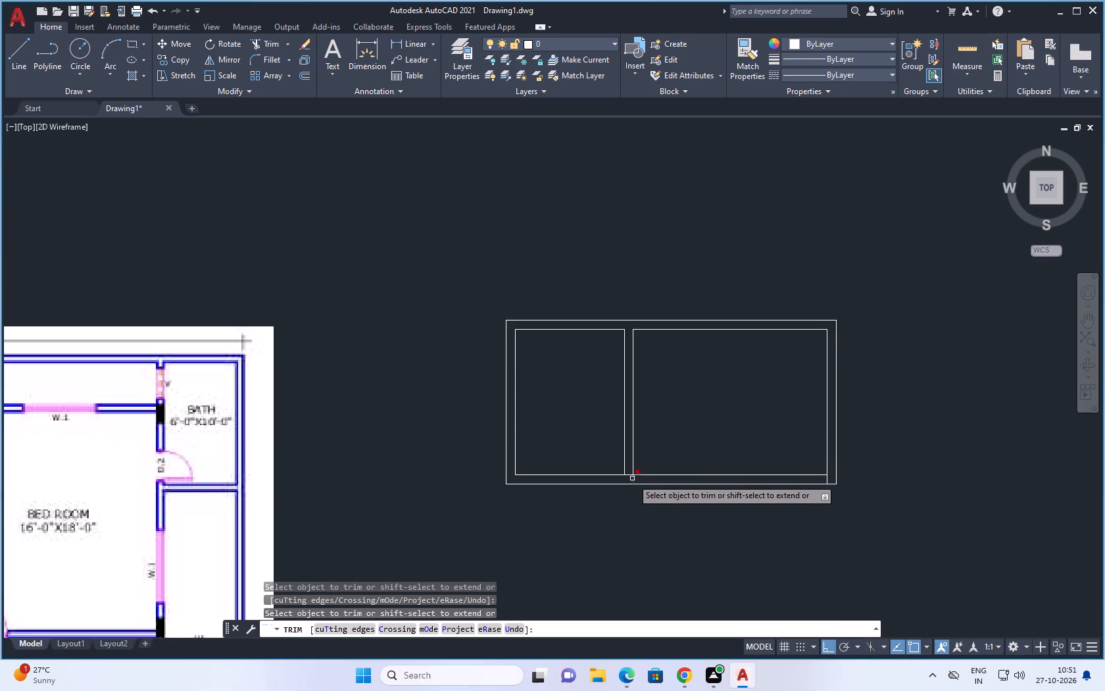
{"action": "left_click", "coordinate": [632, 478]}
{"action": "left_click", "coordinate": [629, 474]}
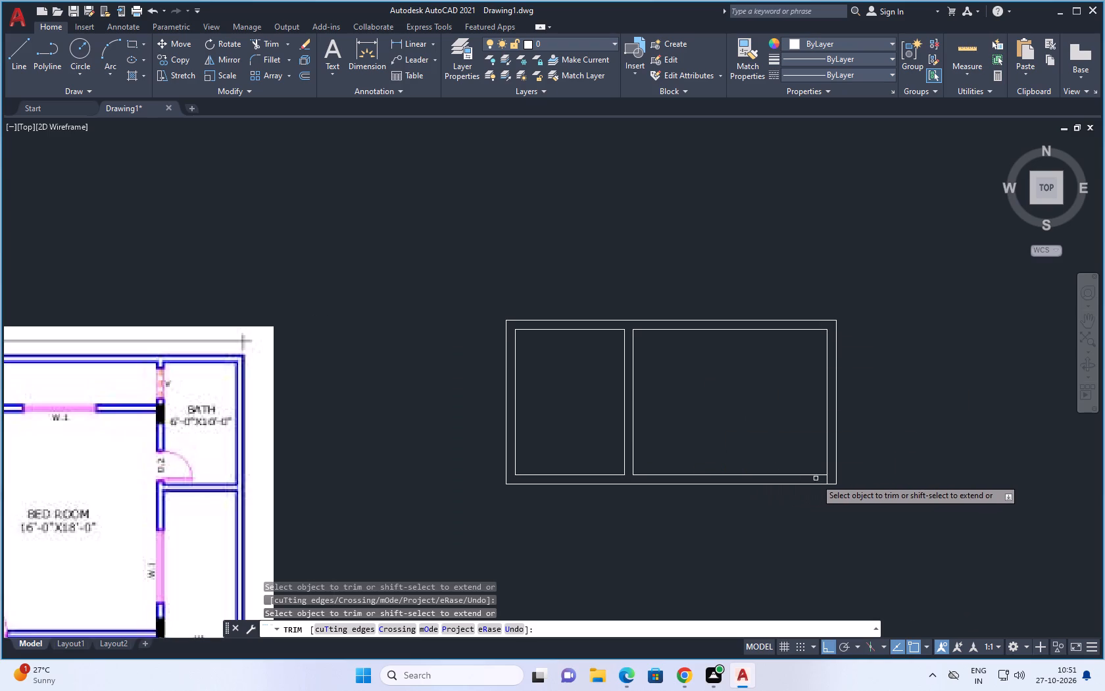
{"action": "left_click", "coordinate": [826, 478]}
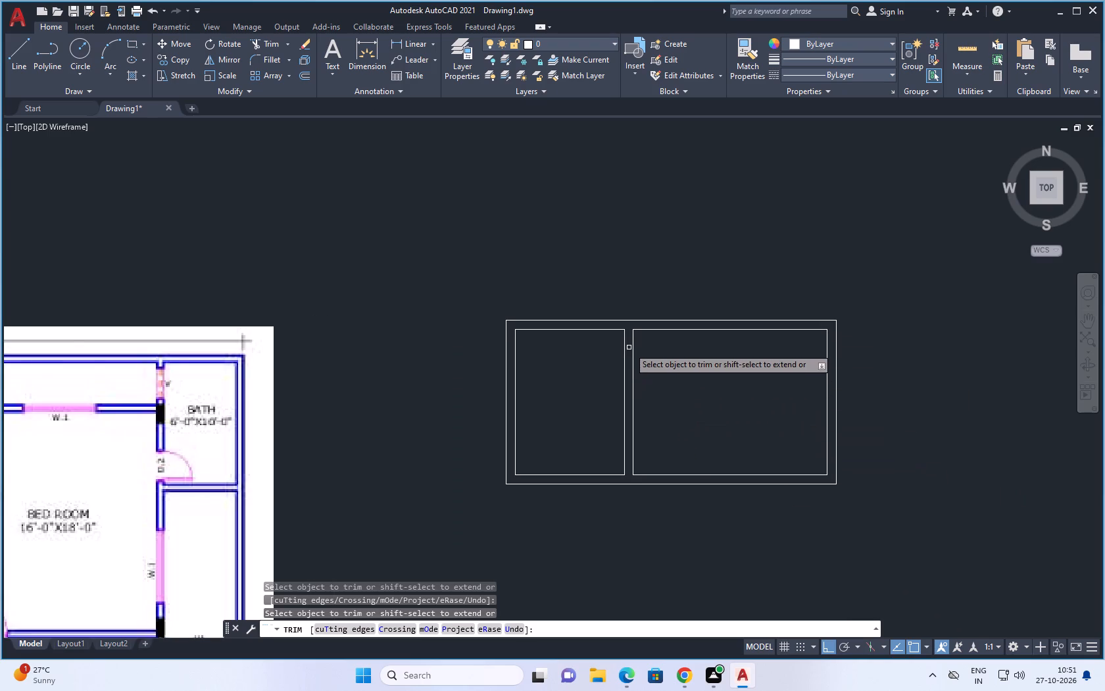
{"action": "scroll", "coordinate": [629, 347], "scroll_direction": "down", "scroll_amount": 1}
{"action": "key", "text": "Escape"}
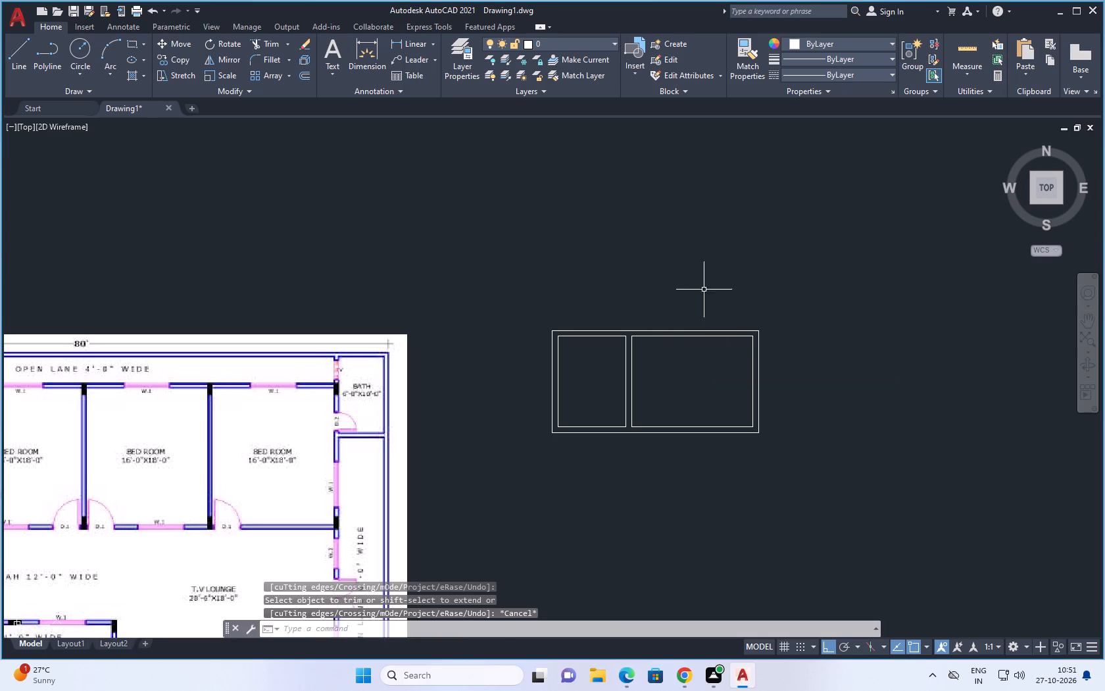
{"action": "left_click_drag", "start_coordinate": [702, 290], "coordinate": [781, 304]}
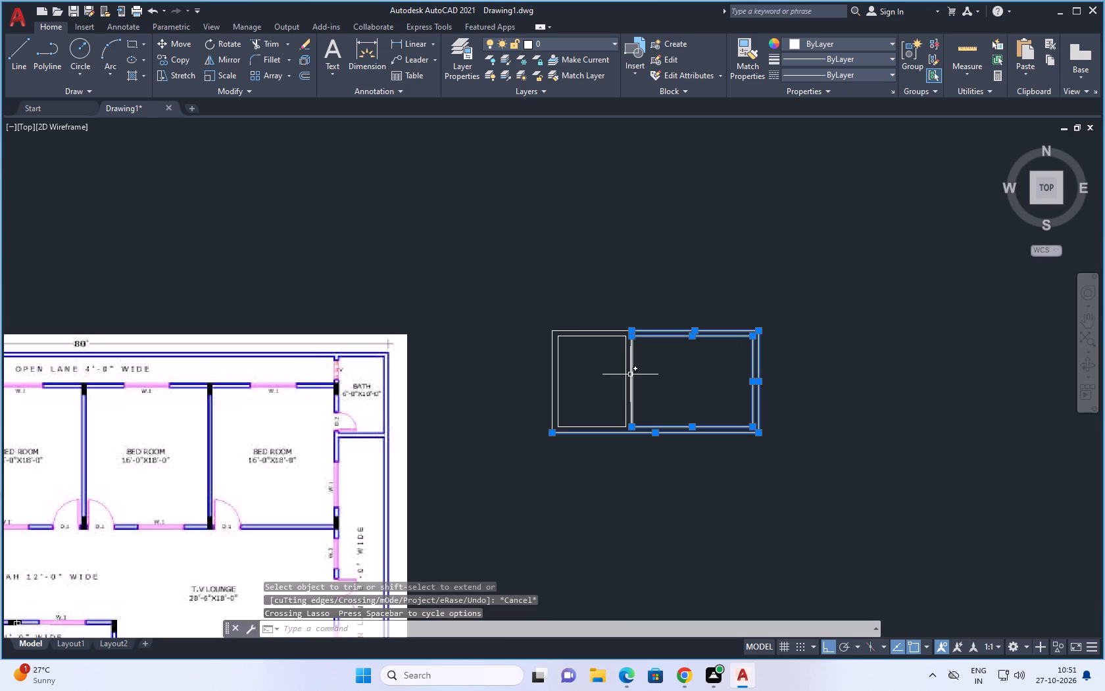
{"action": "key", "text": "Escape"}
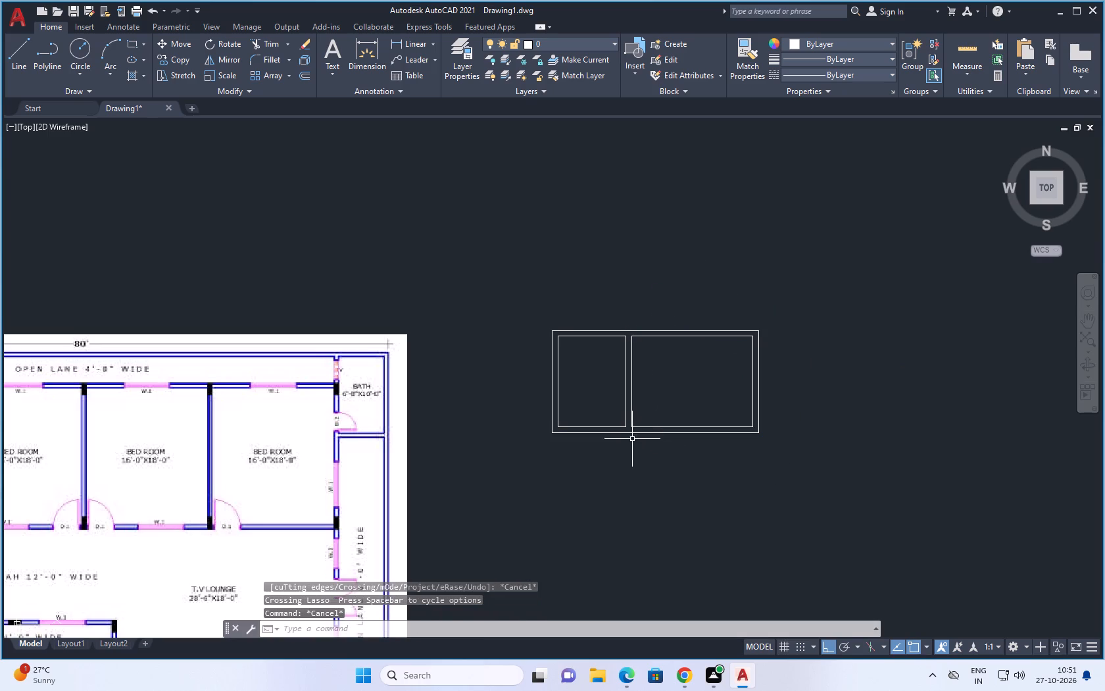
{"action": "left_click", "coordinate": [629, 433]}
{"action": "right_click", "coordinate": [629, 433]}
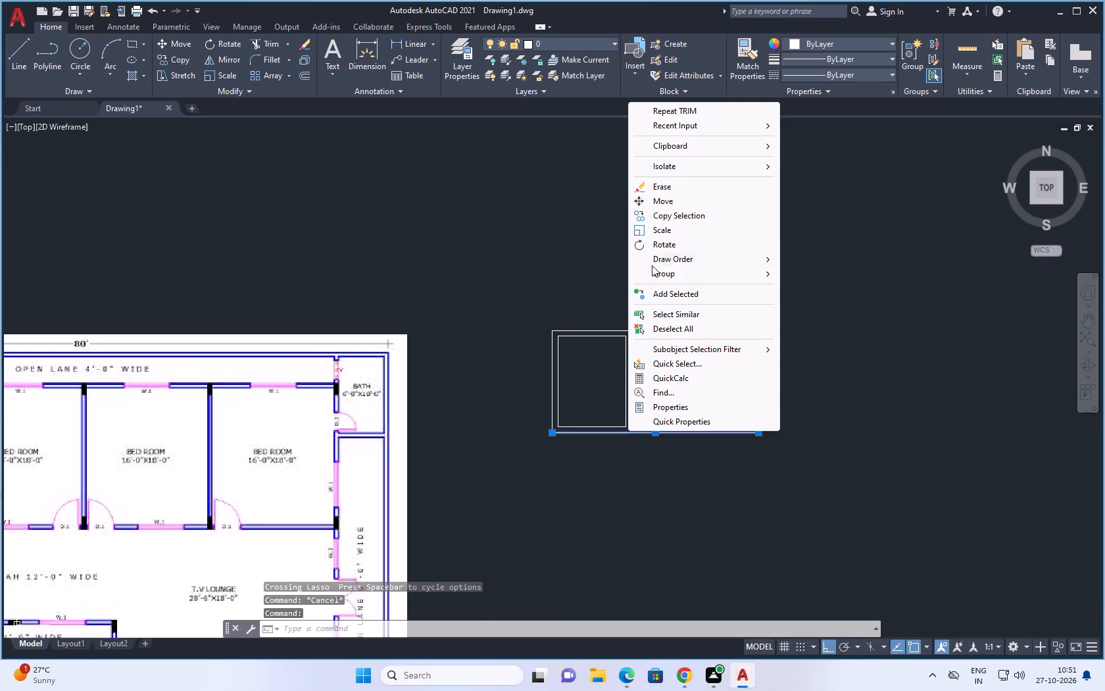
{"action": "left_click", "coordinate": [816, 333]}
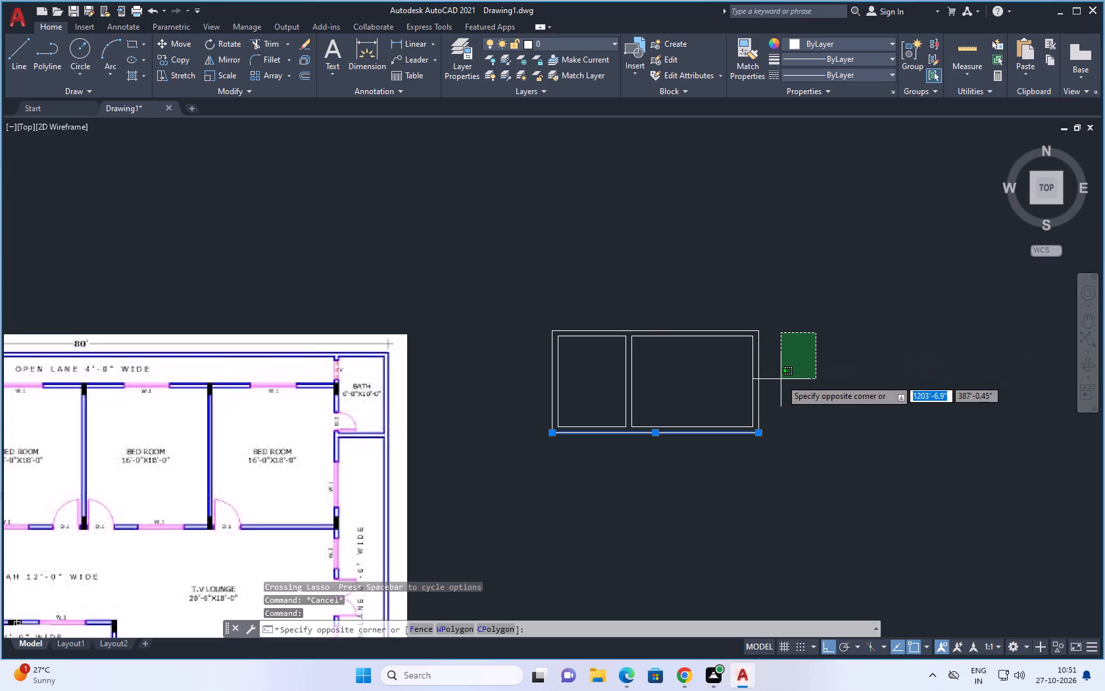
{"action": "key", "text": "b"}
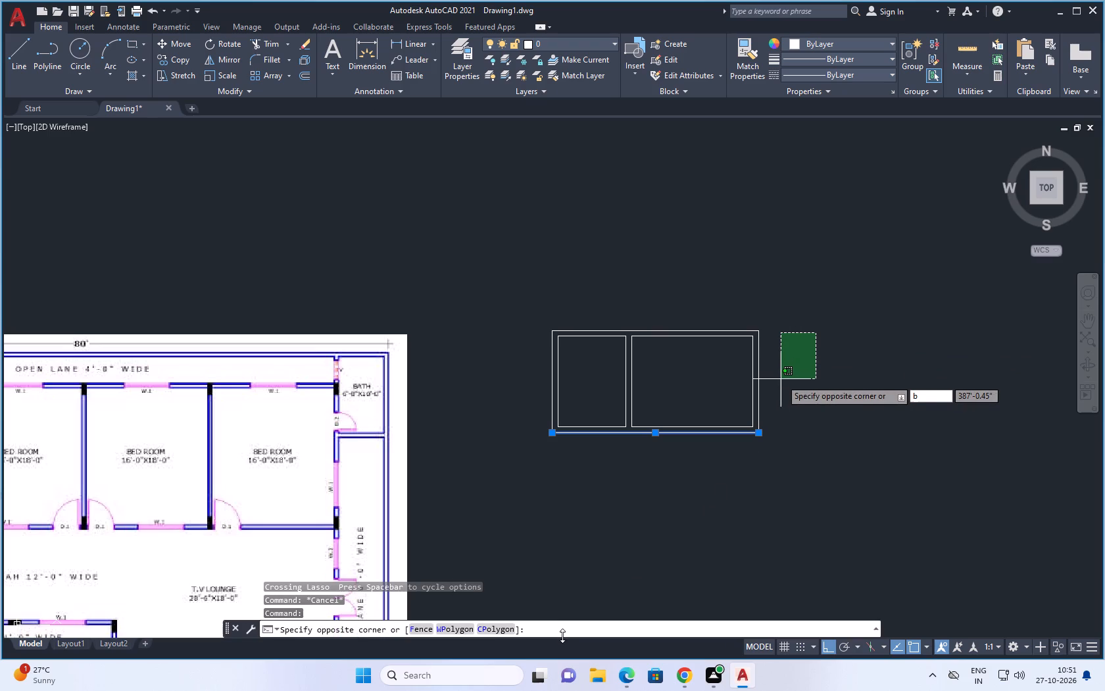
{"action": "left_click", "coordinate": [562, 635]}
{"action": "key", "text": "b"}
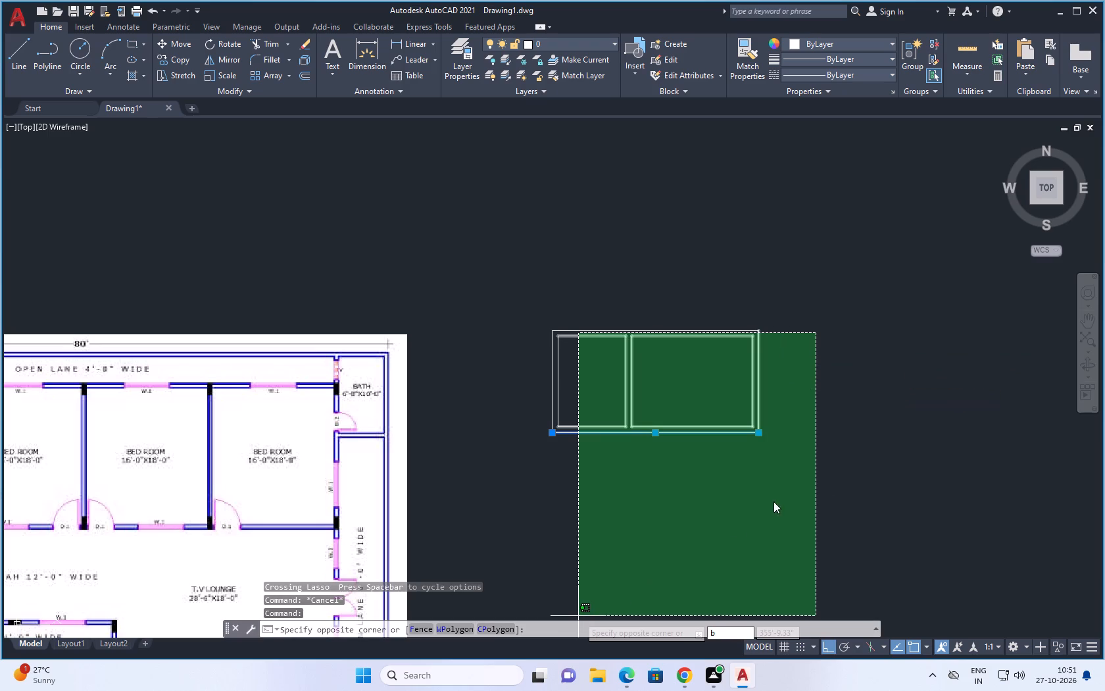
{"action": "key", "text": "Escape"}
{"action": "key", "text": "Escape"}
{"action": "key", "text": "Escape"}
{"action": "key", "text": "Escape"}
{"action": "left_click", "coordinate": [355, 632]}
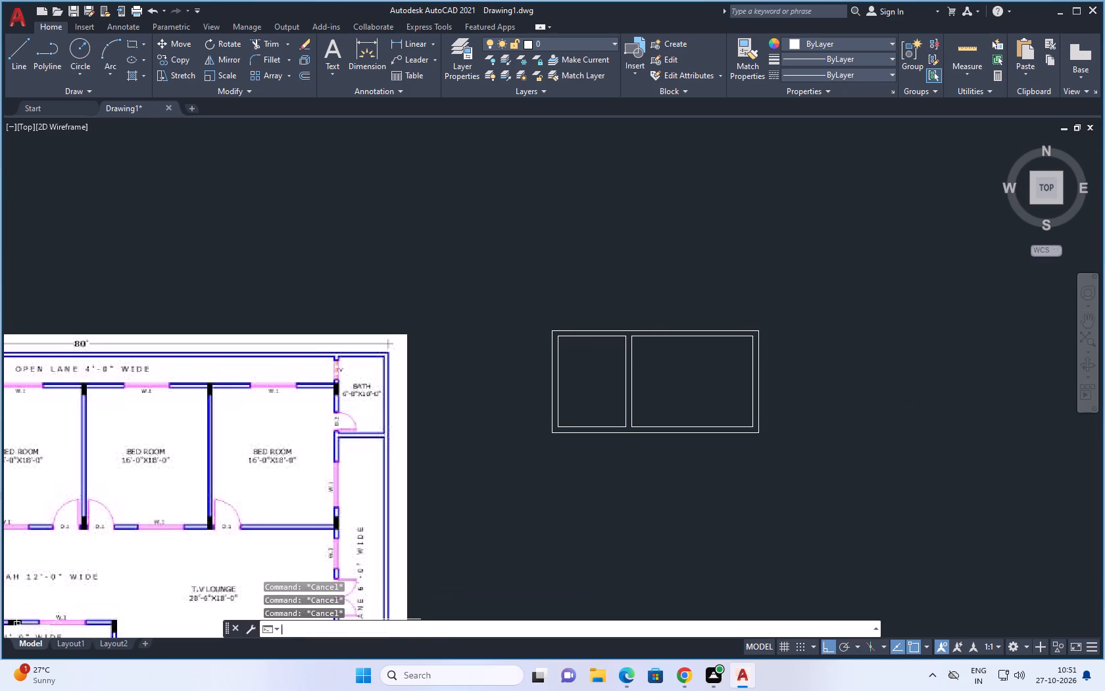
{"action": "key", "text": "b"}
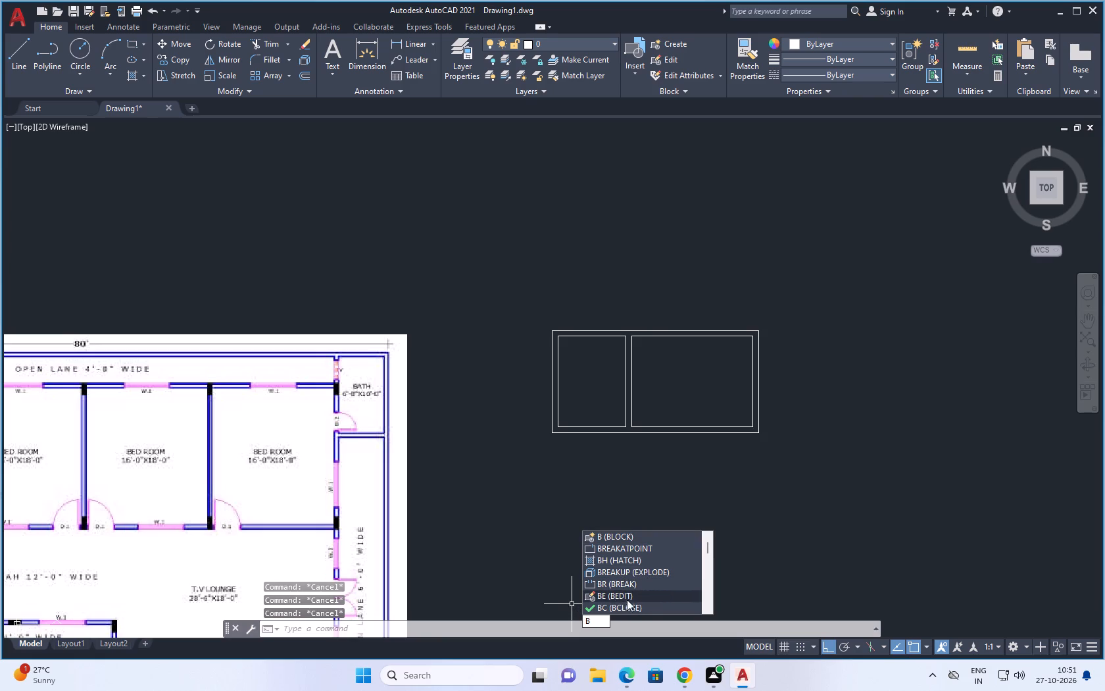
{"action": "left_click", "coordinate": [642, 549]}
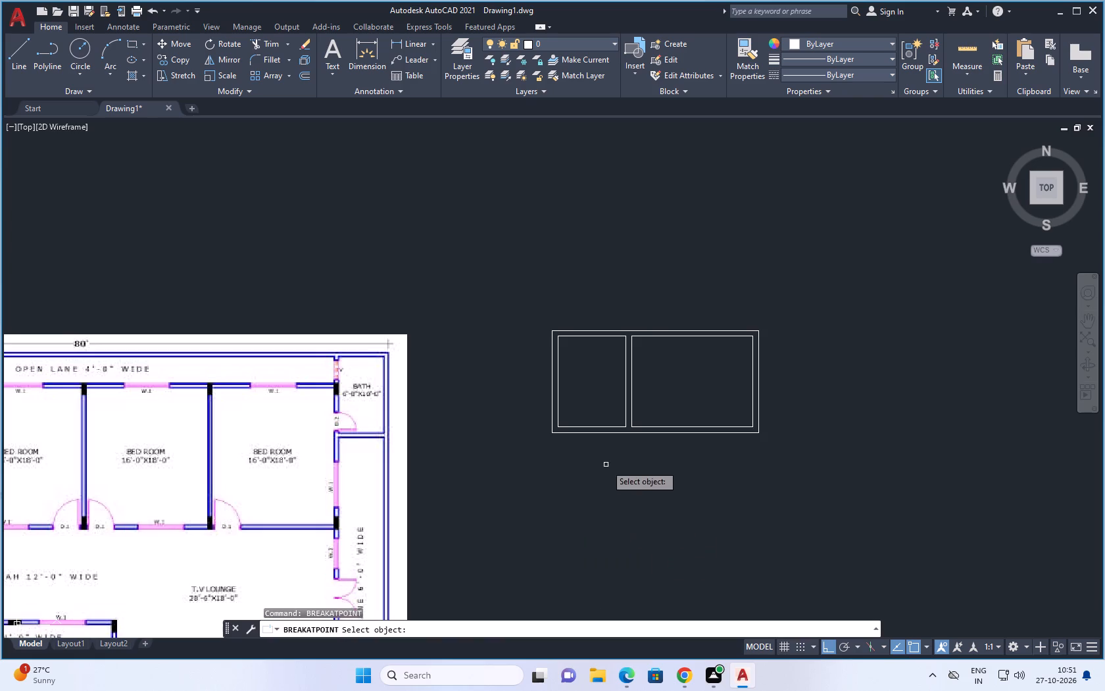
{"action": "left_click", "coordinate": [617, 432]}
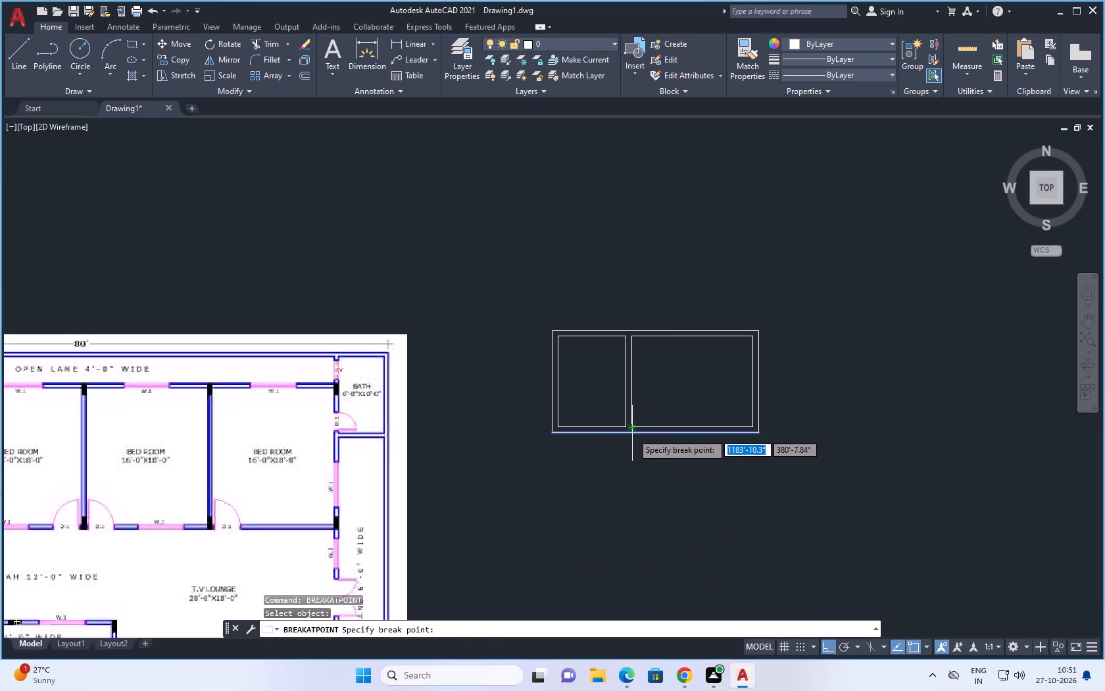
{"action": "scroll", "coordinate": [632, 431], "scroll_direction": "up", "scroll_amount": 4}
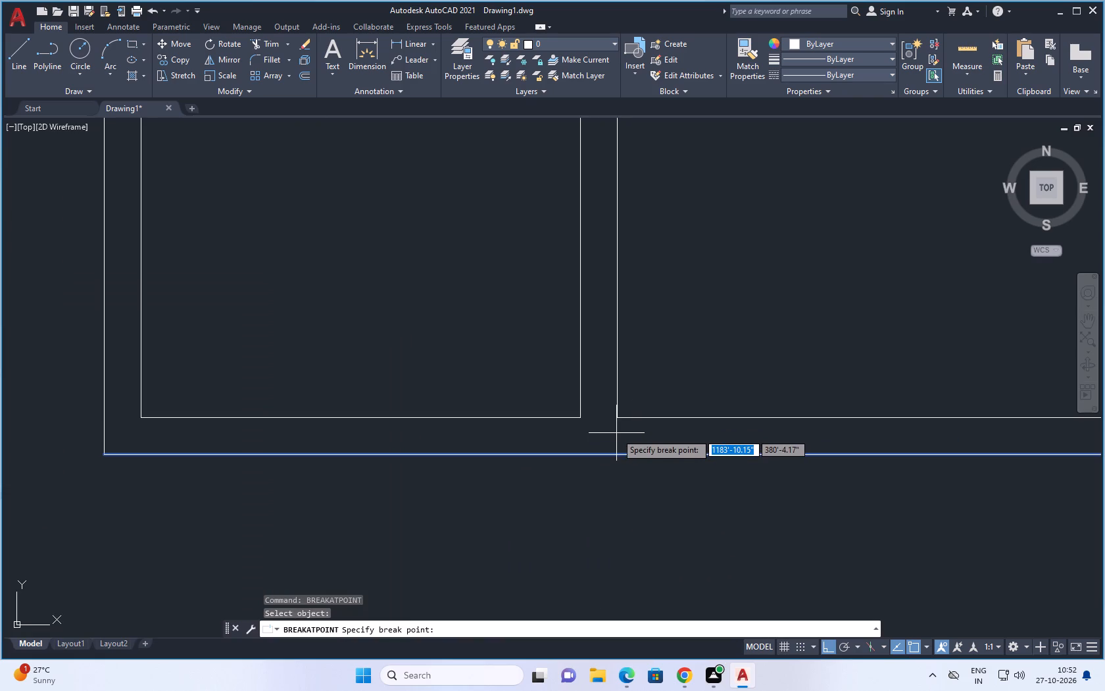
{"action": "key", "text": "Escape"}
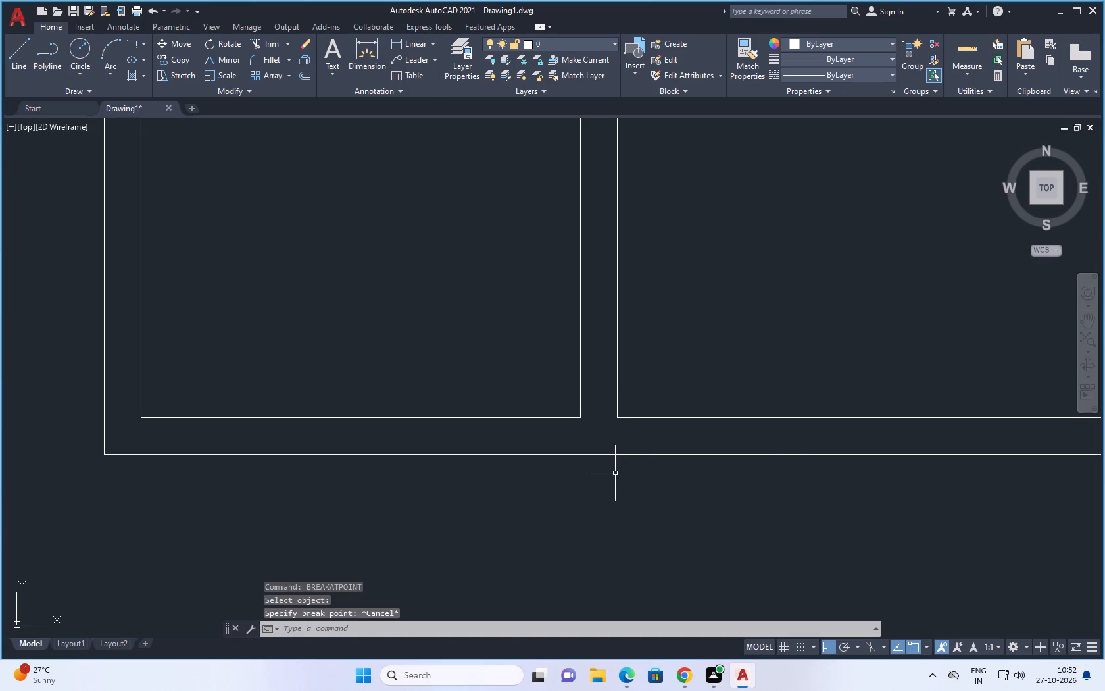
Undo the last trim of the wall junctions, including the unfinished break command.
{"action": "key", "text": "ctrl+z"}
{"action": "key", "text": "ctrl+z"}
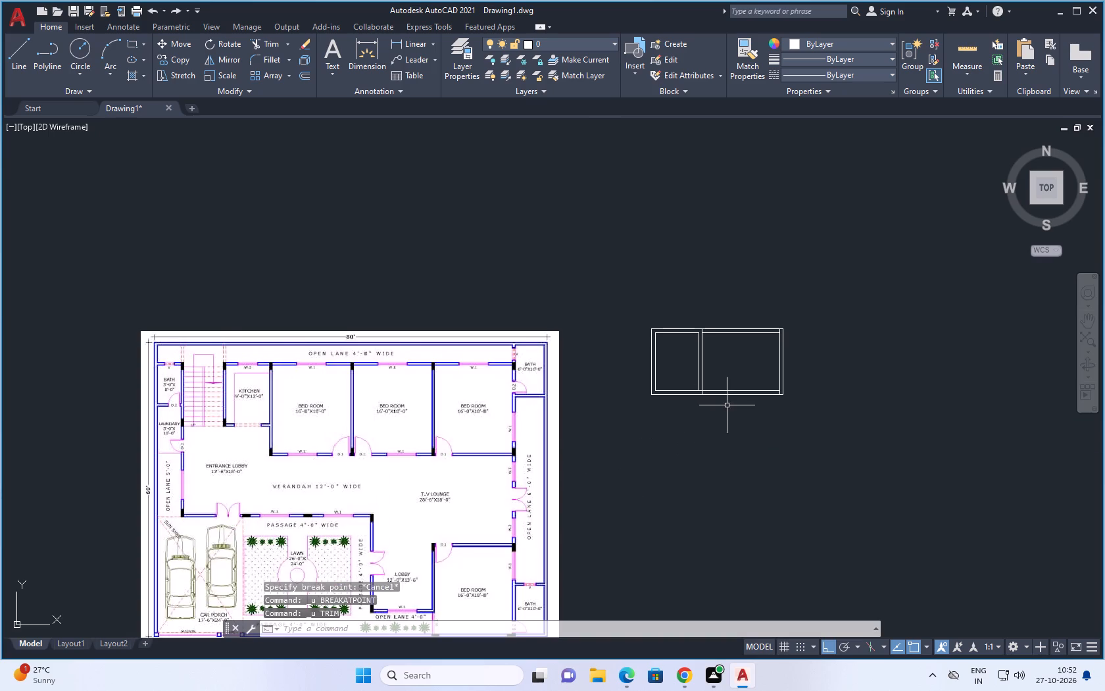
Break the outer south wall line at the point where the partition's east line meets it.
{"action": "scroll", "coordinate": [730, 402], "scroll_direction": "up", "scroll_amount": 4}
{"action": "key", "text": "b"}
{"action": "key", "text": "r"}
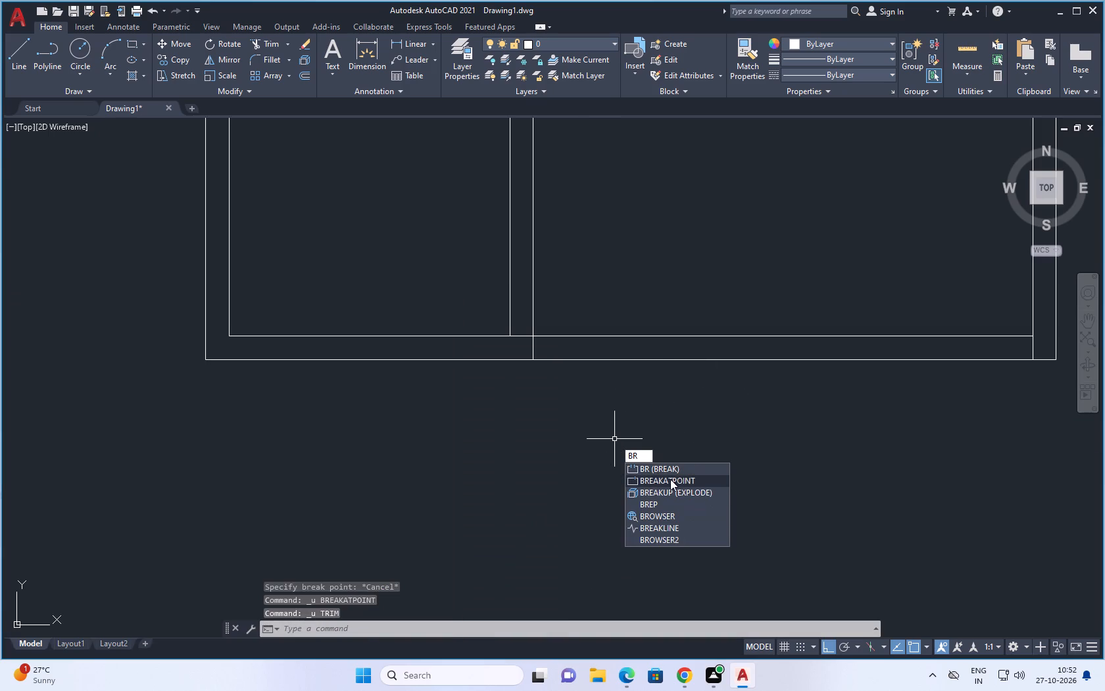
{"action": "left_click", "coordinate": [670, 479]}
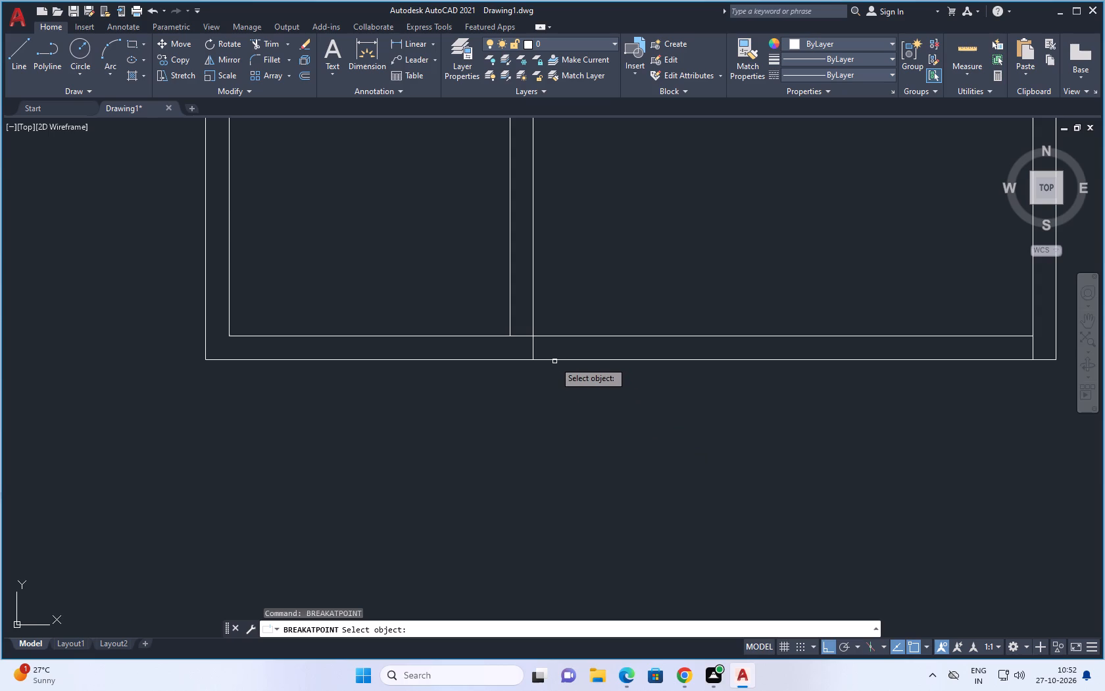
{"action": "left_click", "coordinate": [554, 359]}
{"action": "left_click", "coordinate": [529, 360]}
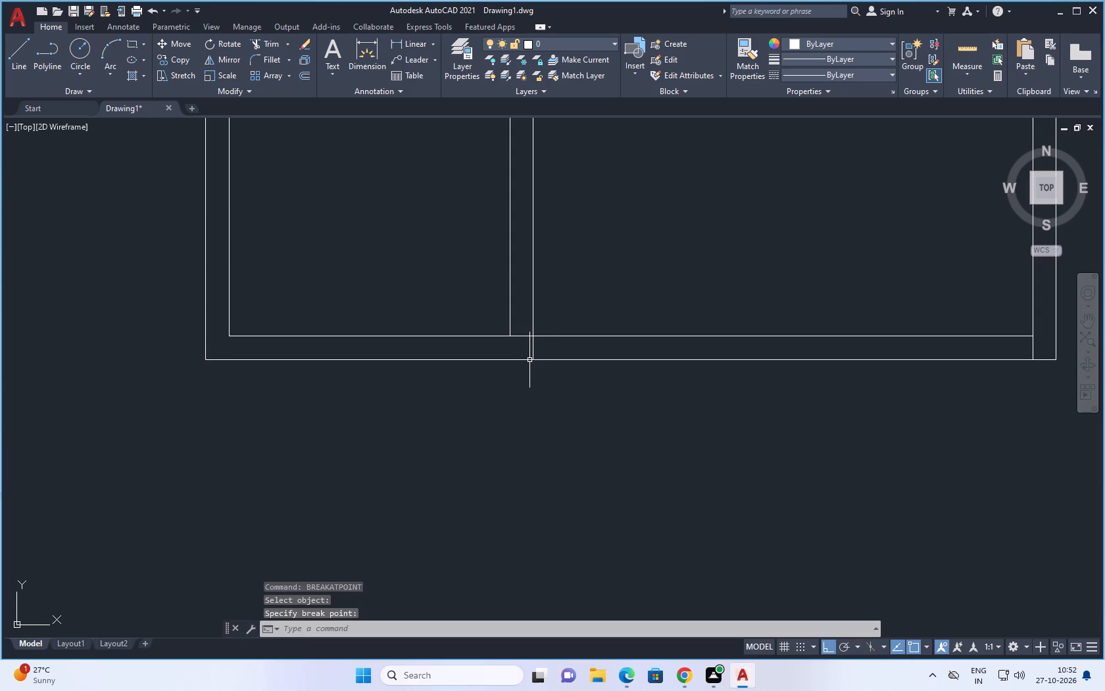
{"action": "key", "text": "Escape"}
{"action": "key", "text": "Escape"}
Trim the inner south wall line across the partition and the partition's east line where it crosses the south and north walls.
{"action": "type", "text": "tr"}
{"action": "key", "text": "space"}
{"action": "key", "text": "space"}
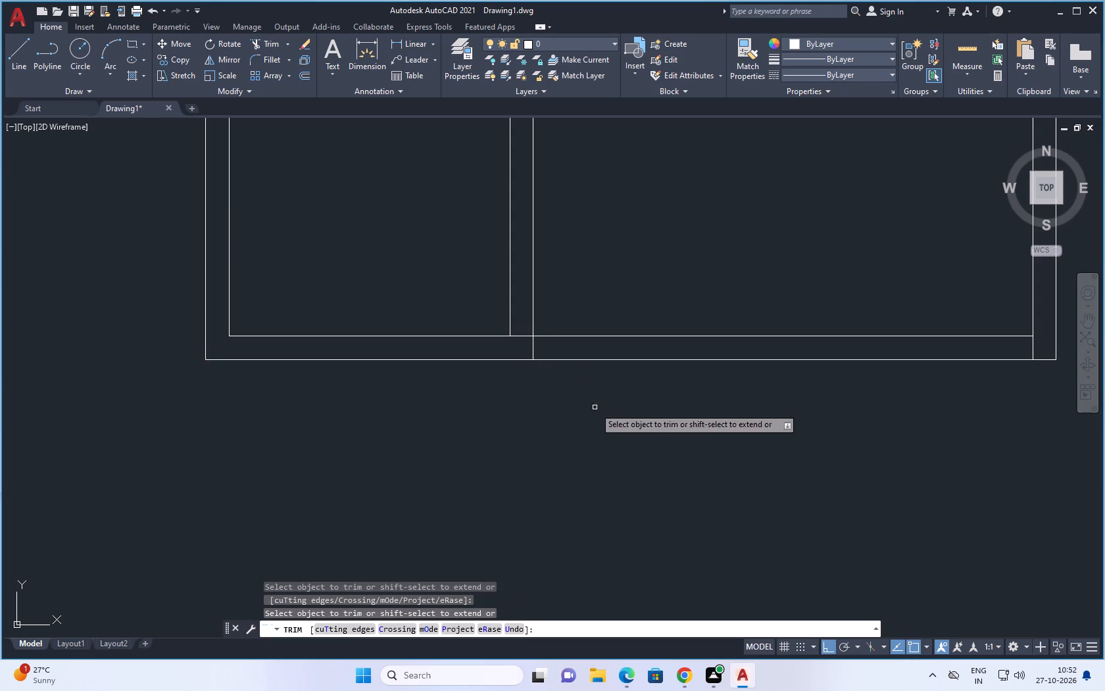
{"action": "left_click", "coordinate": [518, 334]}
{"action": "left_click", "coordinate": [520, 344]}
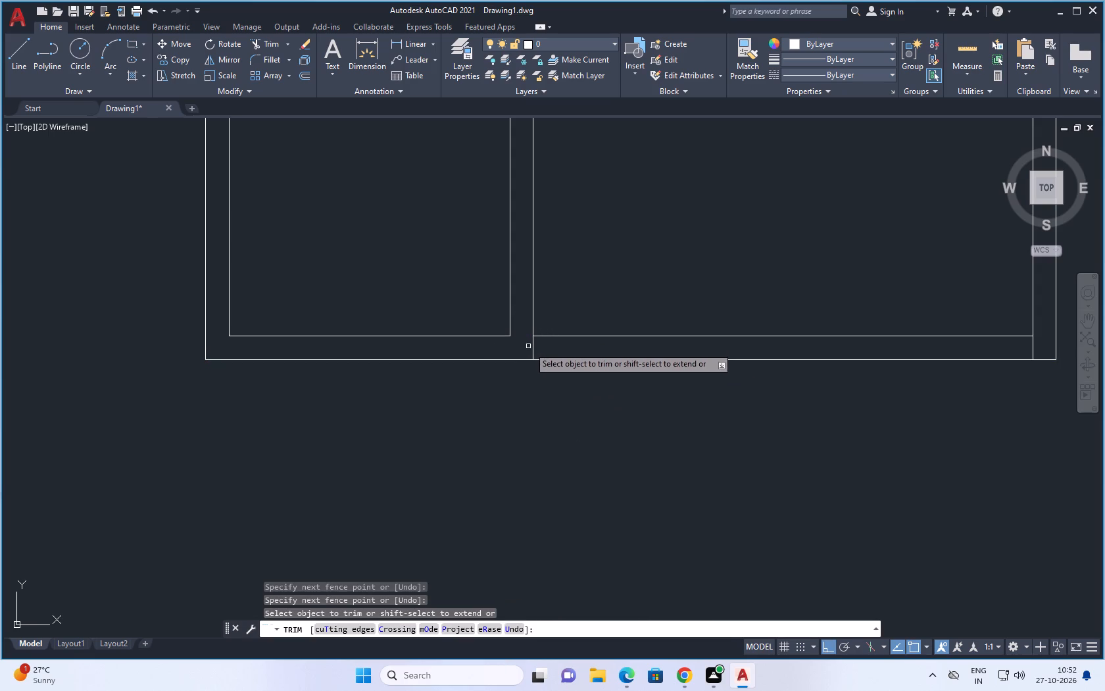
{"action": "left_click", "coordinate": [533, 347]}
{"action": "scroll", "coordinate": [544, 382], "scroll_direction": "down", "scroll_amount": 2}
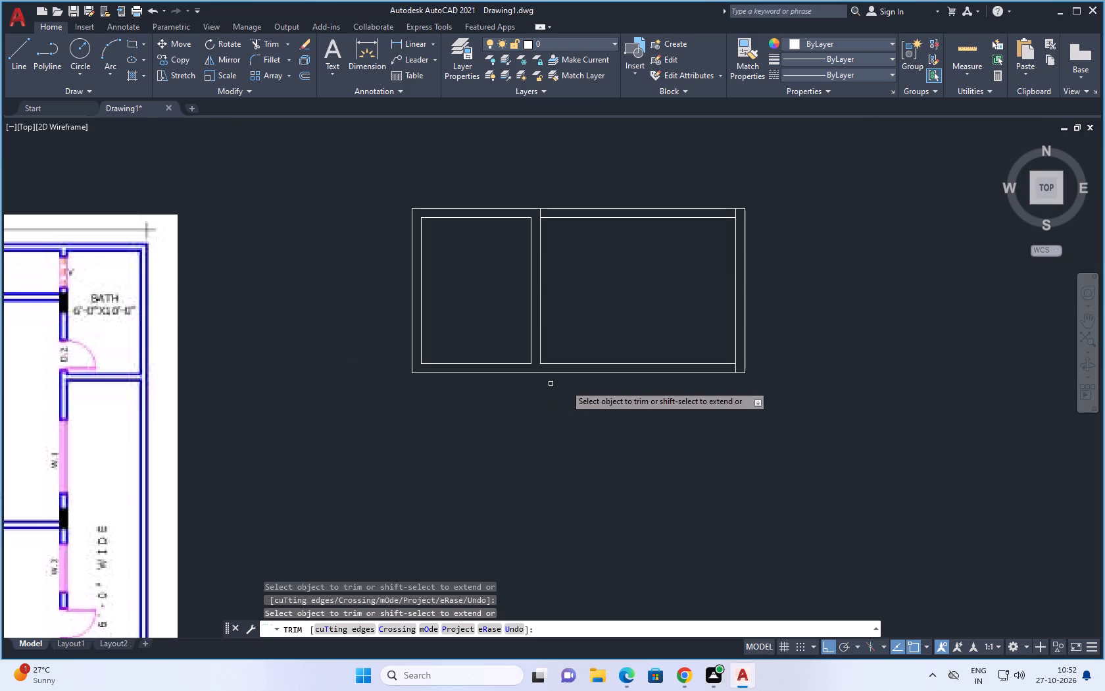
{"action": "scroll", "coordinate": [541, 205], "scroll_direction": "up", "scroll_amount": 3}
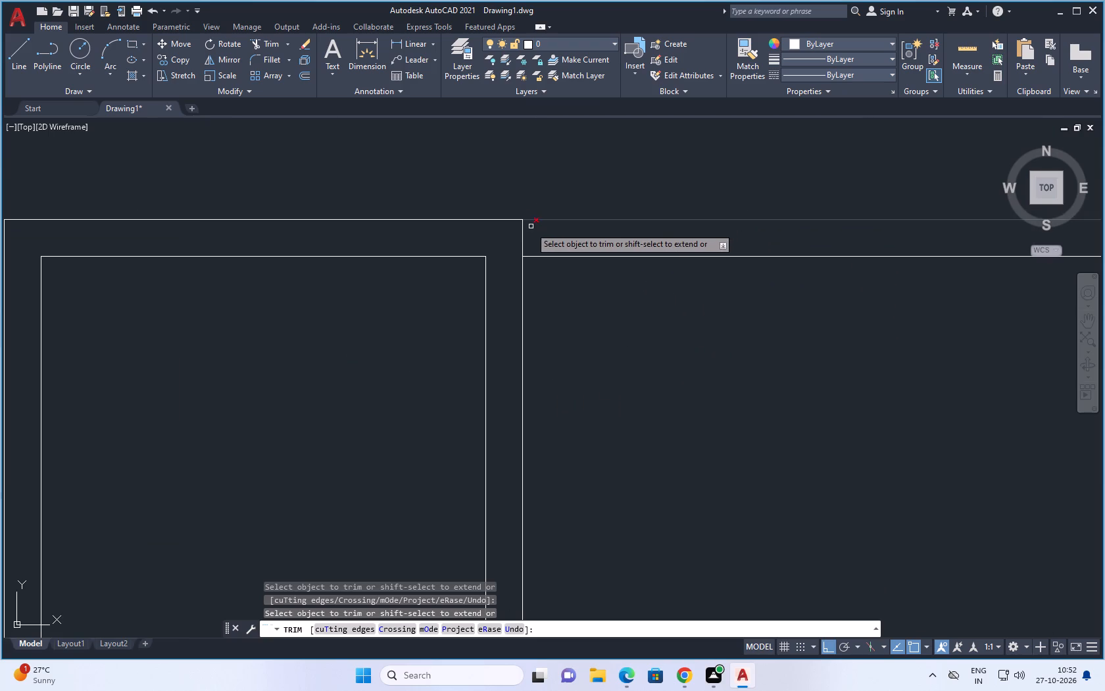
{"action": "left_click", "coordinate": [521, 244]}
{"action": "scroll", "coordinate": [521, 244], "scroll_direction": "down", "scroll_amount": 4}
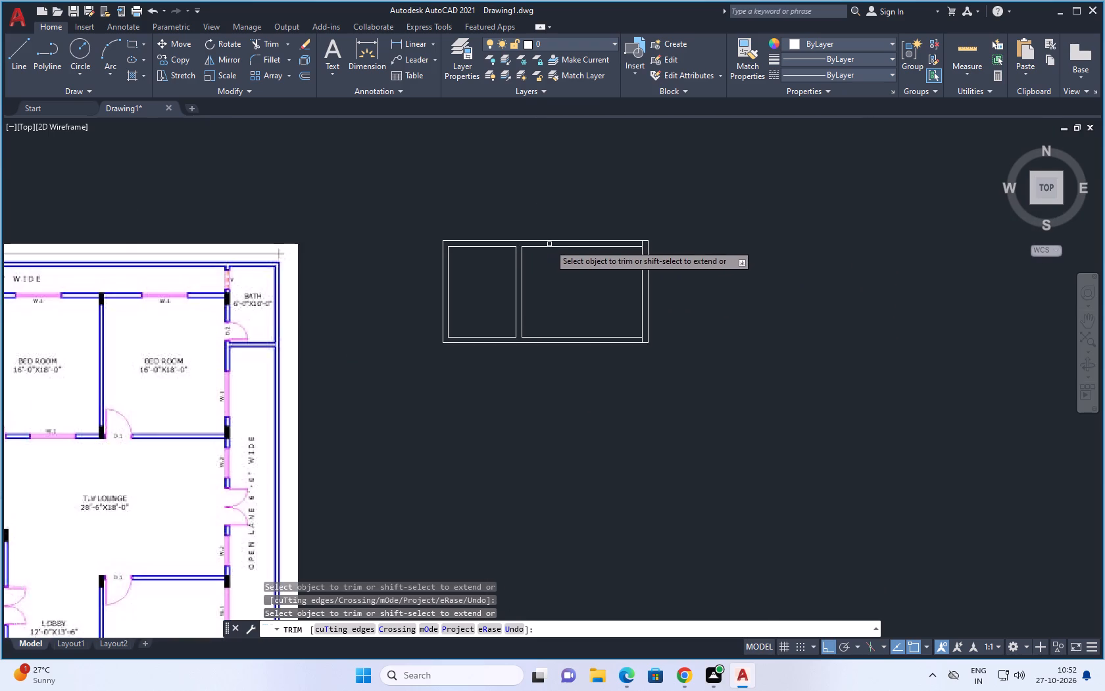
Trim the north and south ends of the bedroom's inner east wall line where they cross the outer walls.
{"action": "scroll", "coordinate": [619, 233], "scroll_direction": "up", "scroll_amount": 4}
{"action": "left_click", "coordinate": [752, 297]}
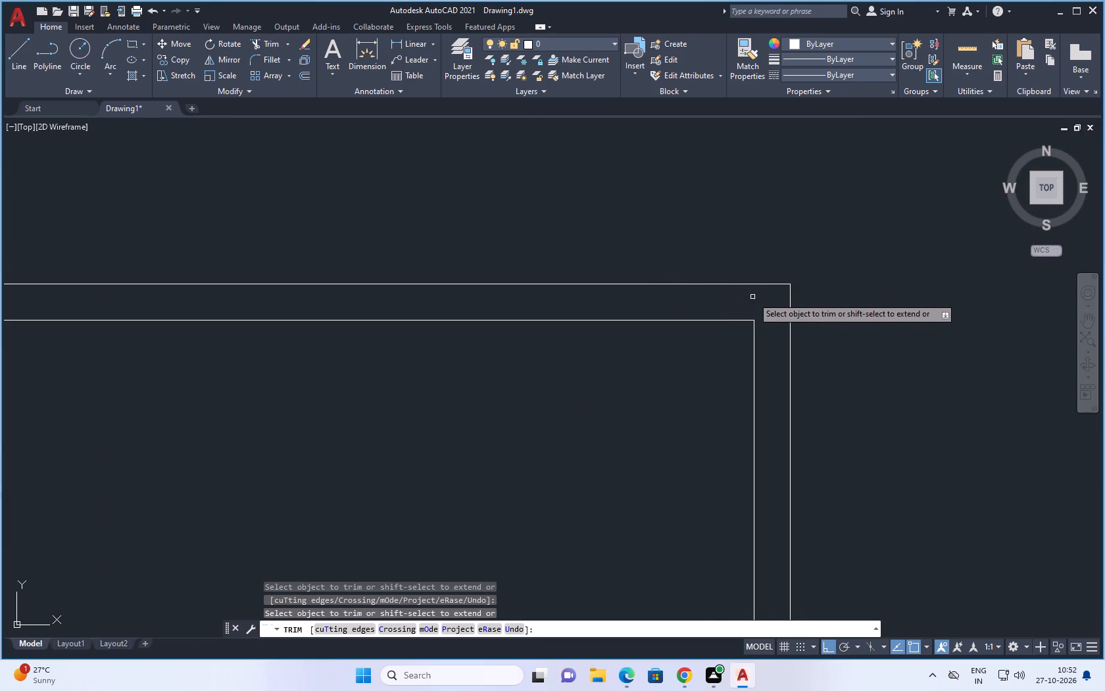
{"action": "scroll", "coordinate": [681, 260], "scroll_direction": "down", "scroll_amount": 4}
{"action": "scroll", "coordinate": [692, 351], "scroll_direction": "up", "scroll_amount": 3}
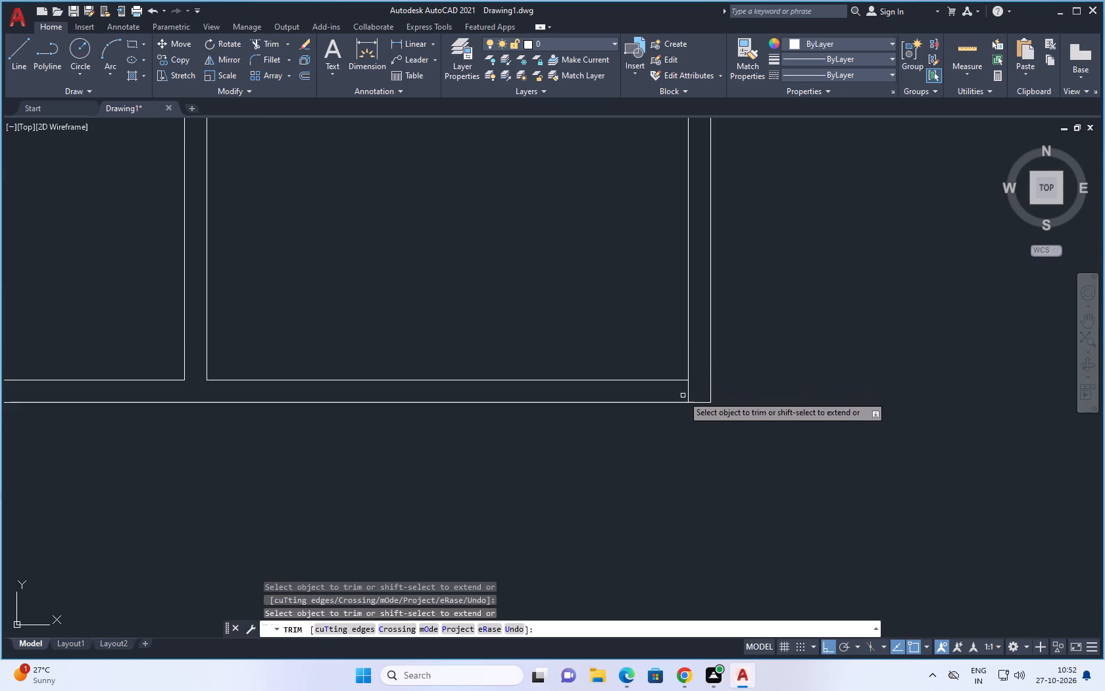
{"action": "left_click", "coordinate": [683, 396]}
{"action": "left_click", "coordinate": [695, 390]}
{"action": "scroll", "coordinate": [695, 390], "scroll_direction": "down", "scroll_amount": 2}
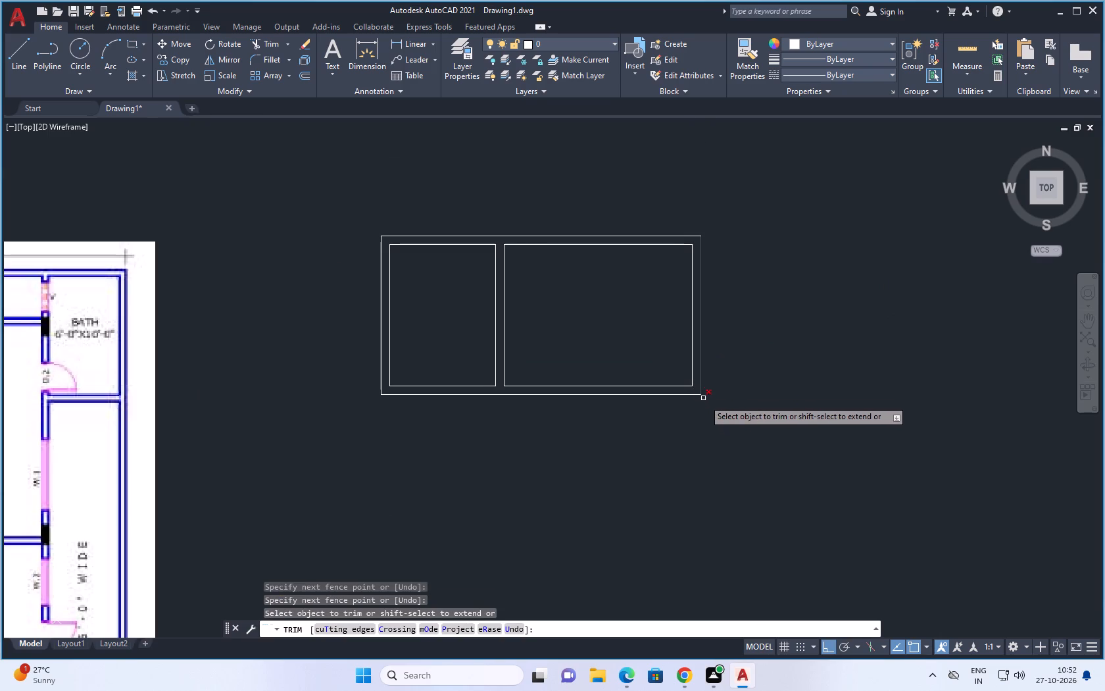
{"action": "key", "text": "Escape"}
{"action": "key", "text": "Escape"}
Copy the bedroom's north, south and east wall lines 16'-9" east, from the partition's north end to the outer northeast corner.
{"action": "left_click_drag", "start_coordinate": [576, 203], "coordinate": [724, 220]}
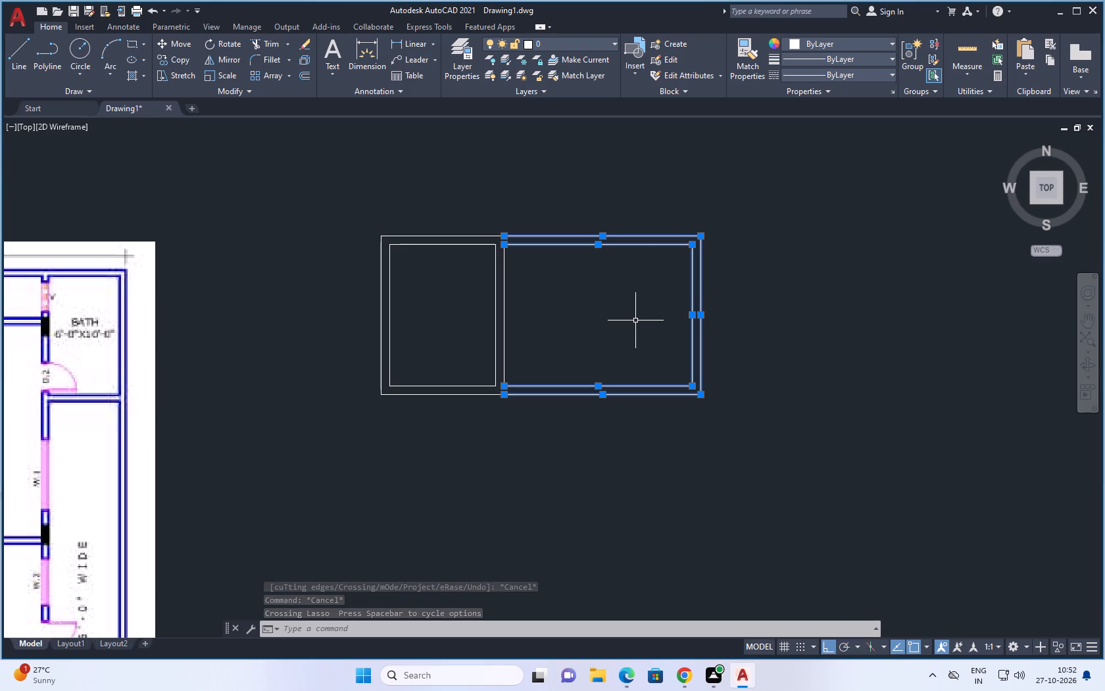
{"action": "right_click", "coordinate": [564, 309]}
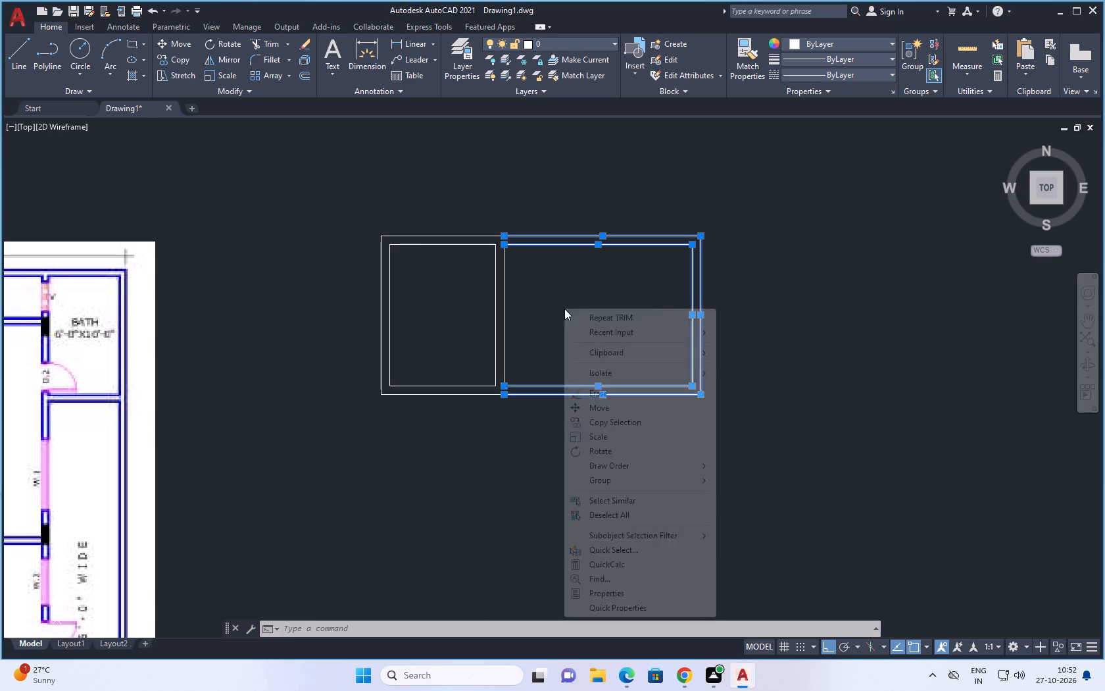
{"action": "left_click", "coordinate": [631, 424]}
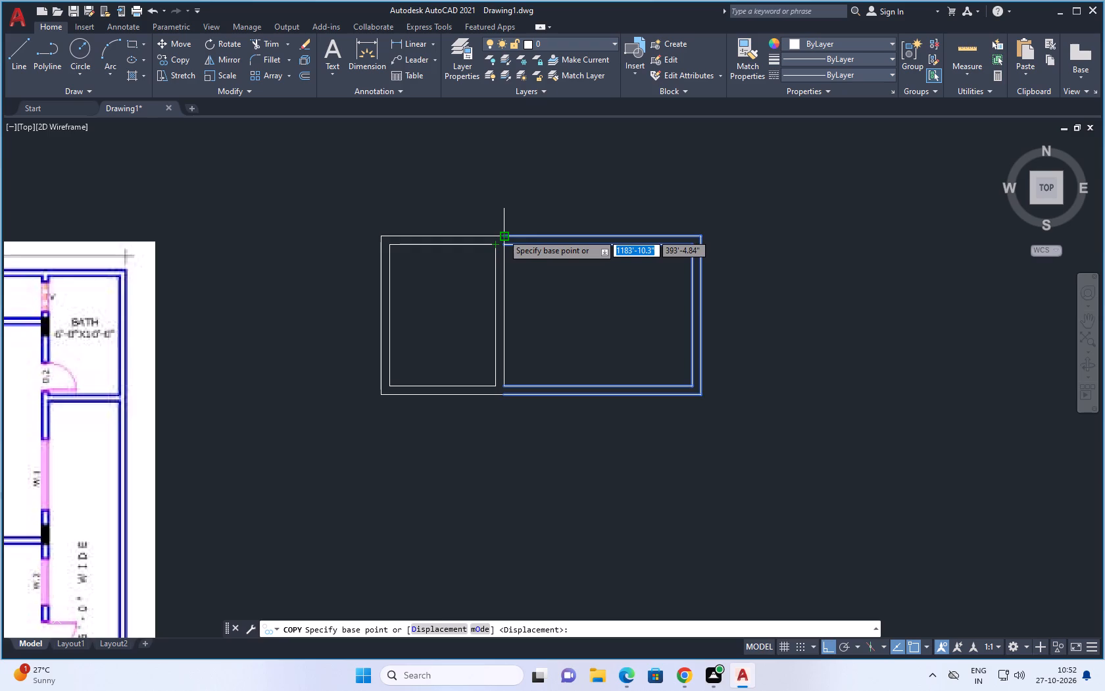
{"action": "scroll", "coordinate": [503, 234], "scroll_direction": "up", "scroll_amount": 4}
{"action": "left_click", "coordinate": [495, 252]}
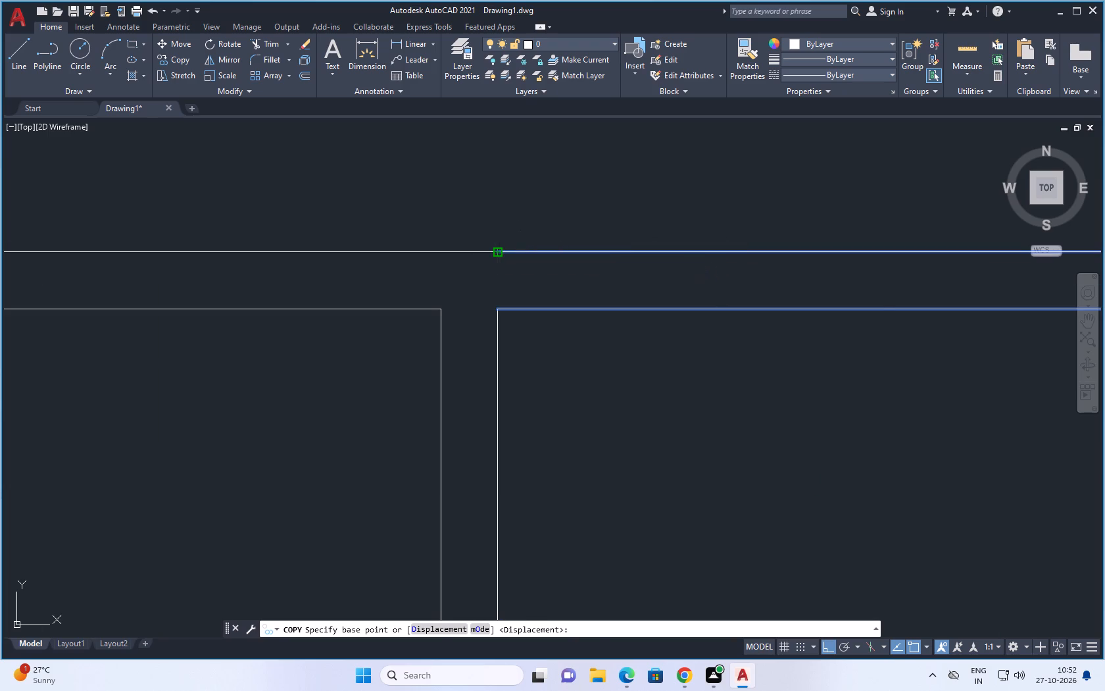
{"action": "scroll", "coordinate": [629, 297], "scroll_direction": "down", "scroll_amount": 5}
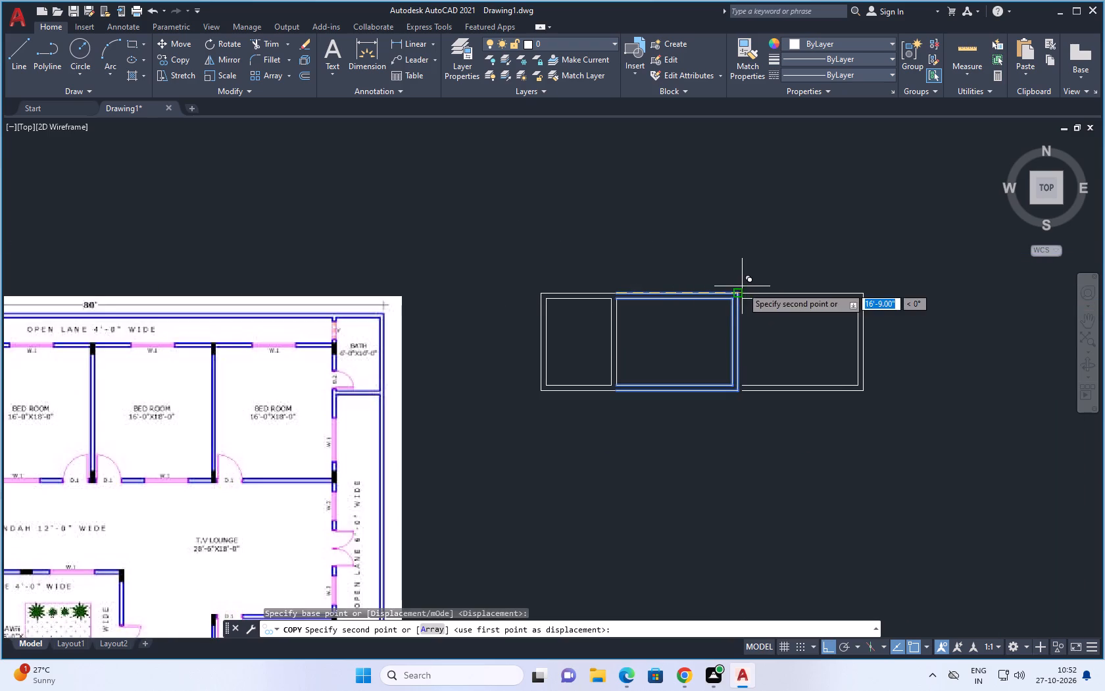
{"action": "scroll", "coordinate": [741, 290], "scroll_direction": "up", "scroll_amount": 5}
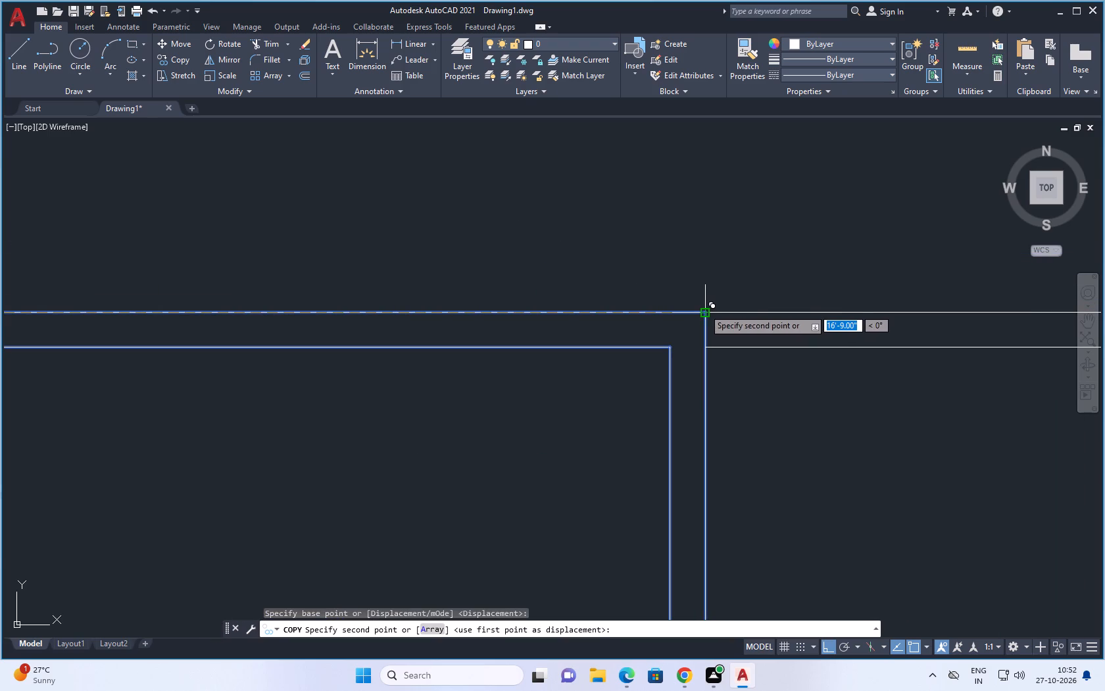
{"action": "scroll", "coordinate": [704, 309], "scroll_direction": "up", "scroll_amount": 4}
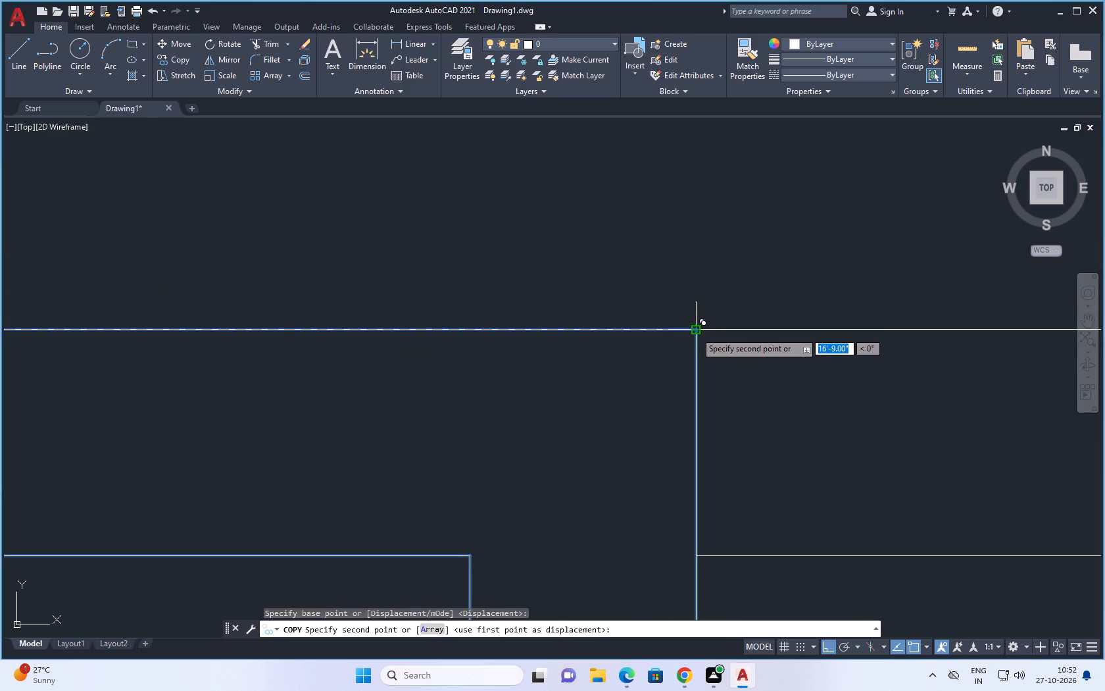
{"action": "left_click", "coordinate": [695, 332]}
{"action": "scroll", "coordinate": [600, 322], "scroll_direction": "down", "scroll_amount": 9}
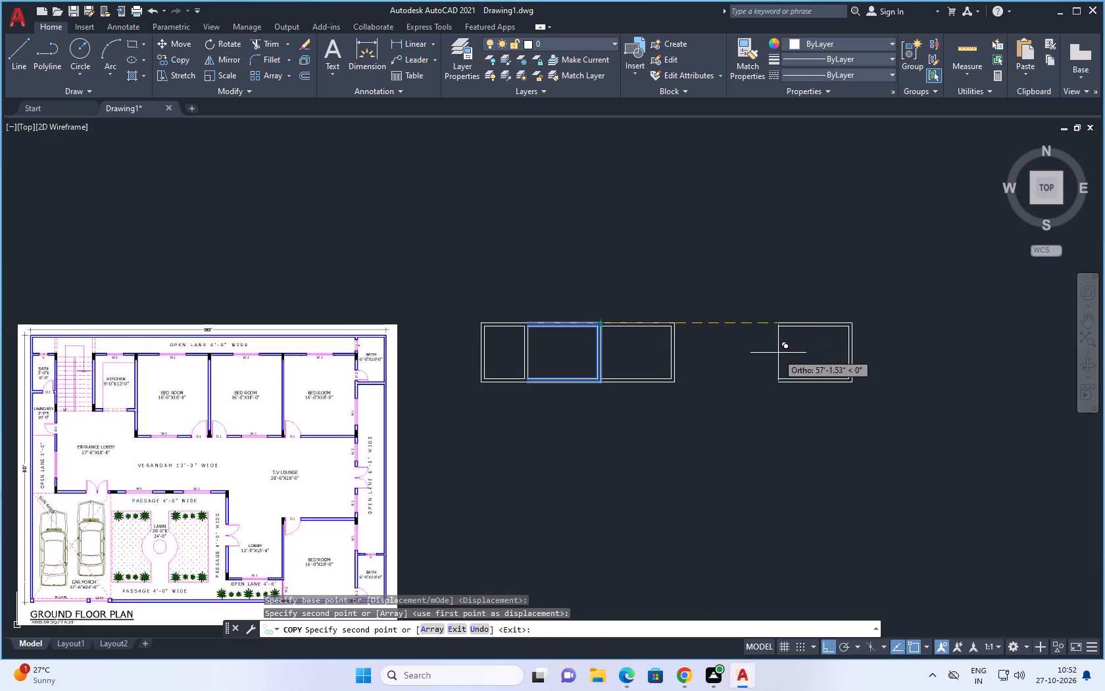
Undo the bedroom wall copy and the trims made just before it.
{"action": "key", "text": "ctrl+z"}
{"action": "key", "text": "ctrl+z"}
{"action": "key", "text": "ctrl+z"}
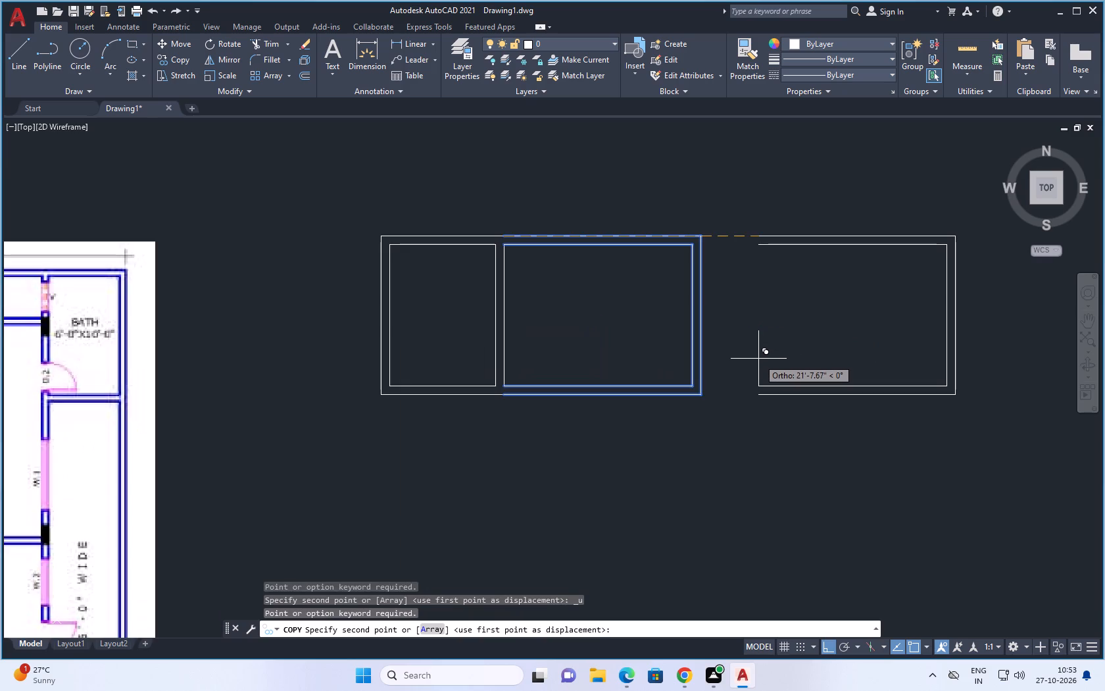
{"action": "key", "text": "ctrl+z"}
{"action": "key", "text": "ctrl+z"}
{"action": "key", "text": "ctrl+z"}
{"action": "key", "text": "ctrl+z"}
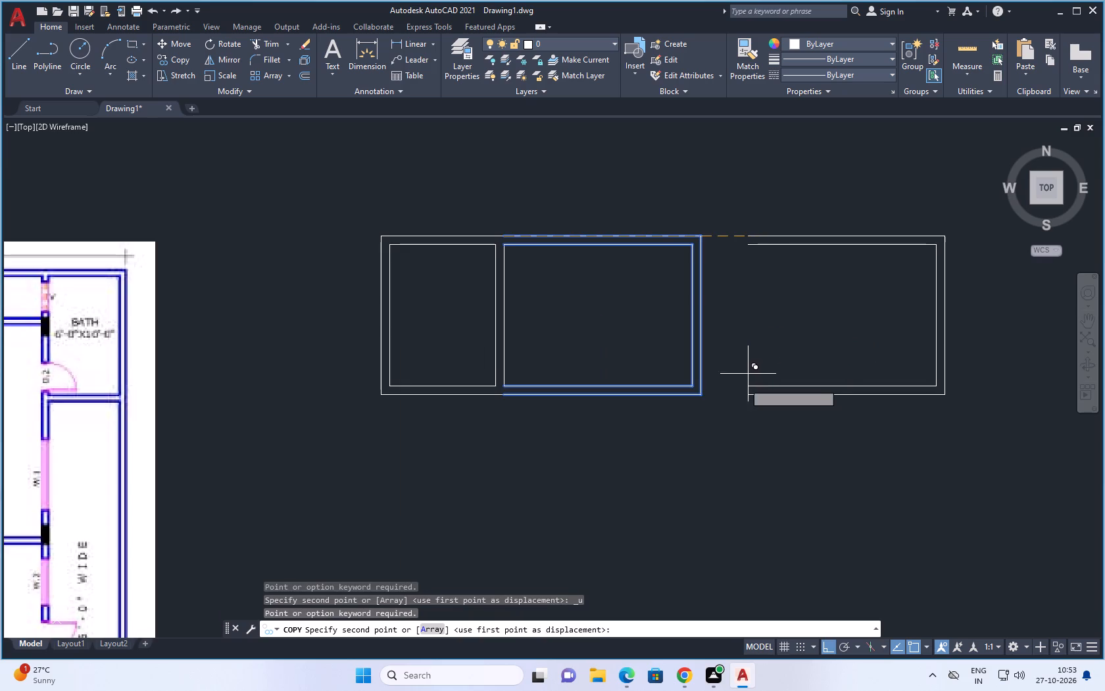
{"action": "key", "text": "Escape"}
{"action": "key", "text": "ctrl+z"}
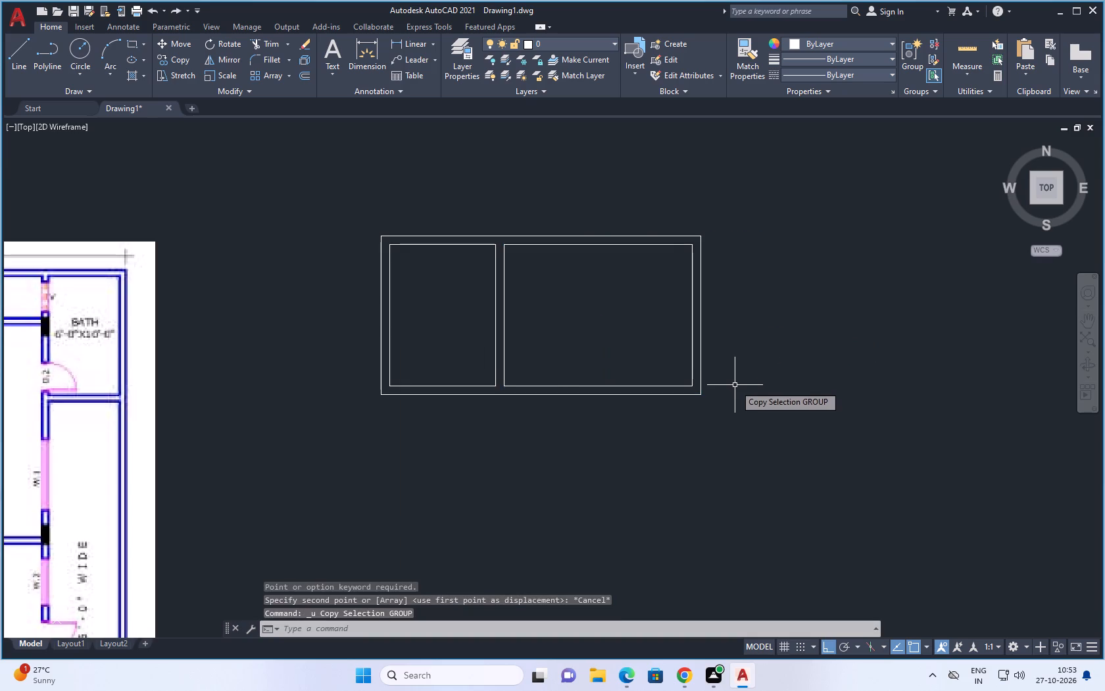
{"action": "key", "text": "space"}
Erase all the kitchen and bedroom wall lines drawn beside the reference image.
{"action": "scroll", "coordinate": [592, 434], "scroll_direction": "down", "scroll_amount": 4}
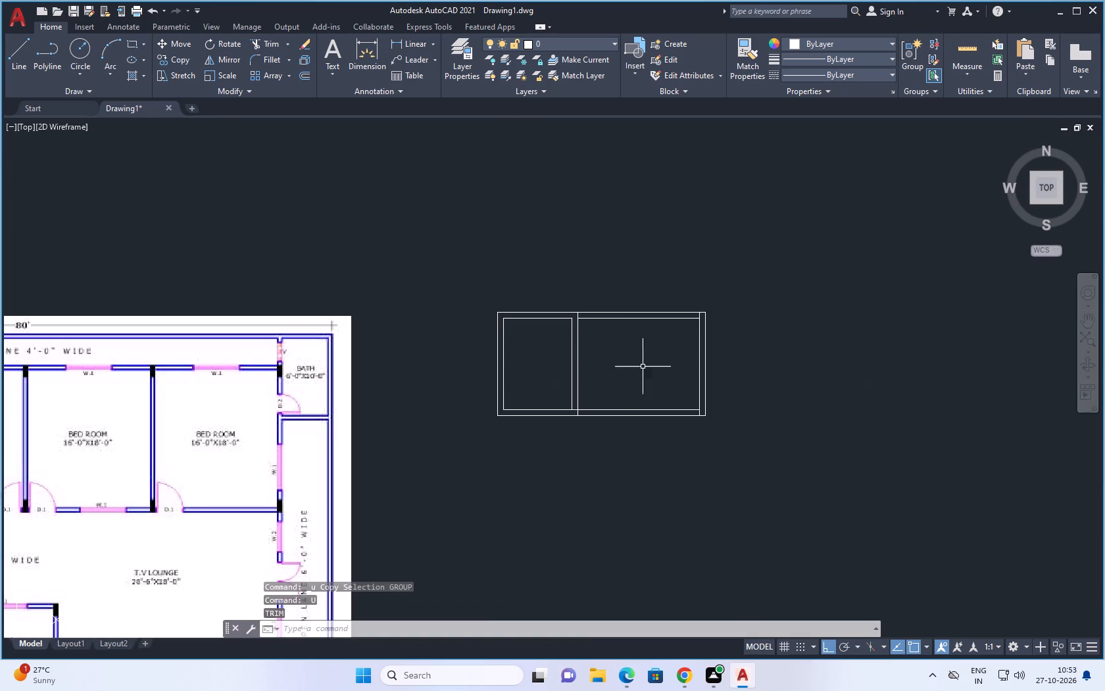
{"action": "left_click_drag", "start_coordinate": [743, 307], "coordinate": [503, 238]}
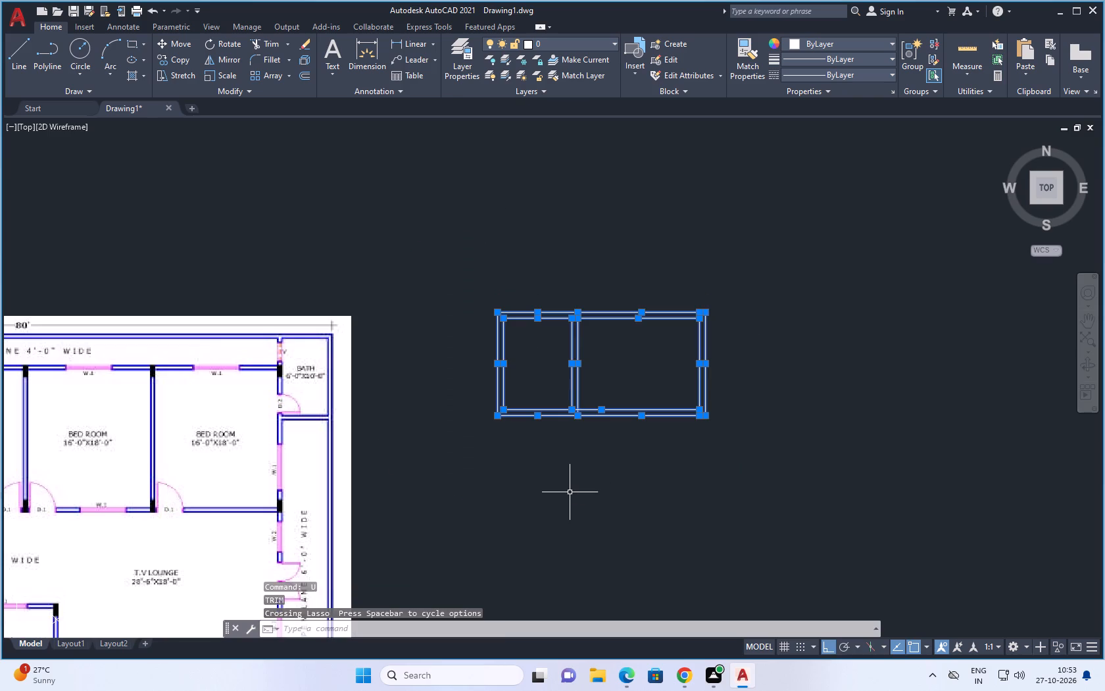
{"action": "key", "text": "Delete"}
{"action": "scroll", "coordinate": [584, 401], "scroll_direction": "down", "scroll_amount": 2}
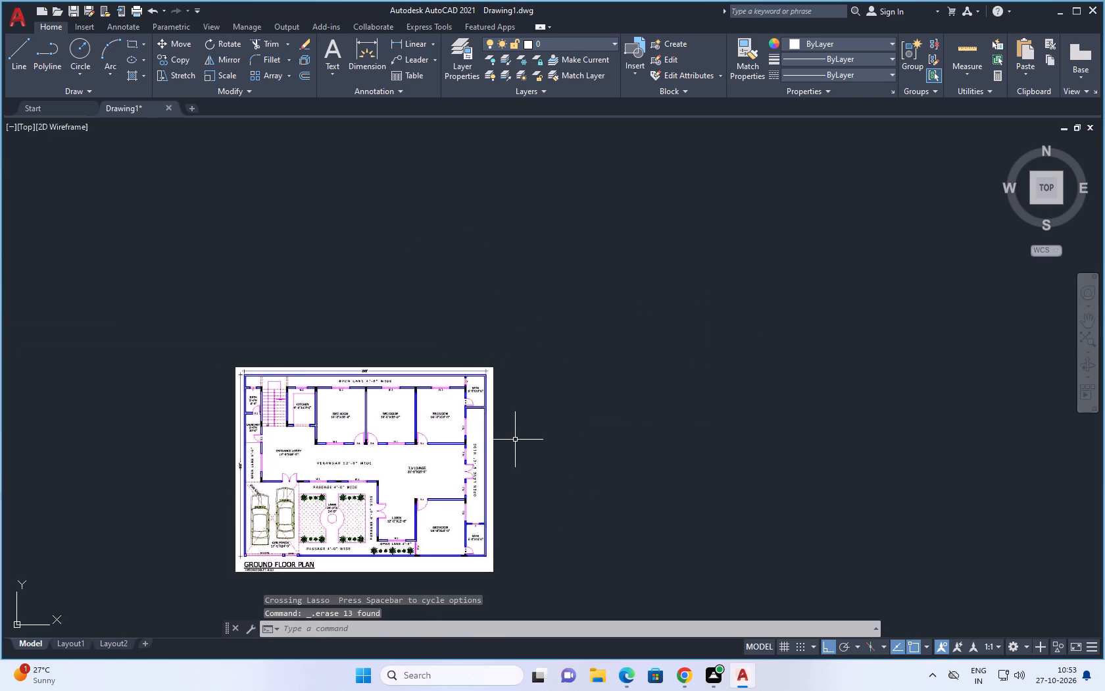
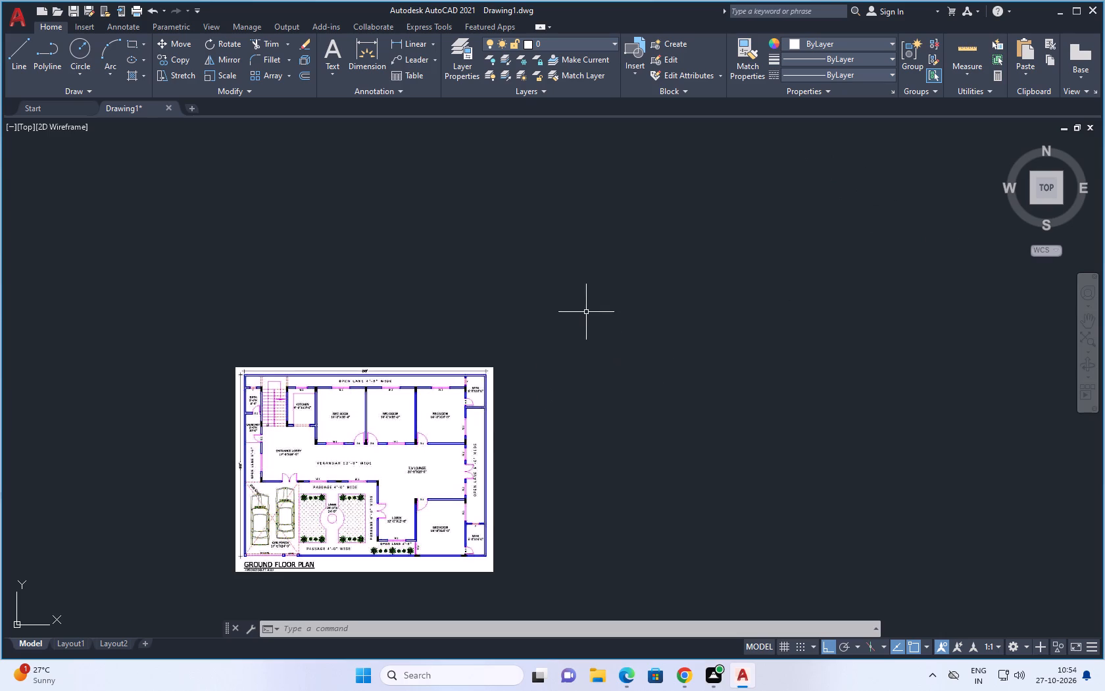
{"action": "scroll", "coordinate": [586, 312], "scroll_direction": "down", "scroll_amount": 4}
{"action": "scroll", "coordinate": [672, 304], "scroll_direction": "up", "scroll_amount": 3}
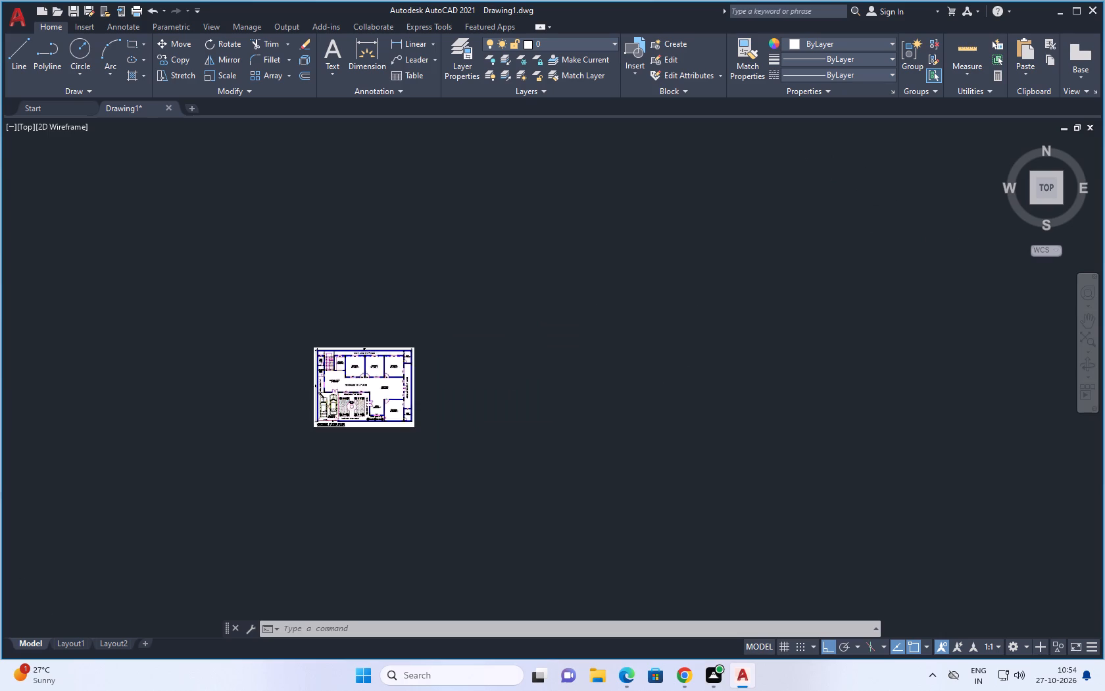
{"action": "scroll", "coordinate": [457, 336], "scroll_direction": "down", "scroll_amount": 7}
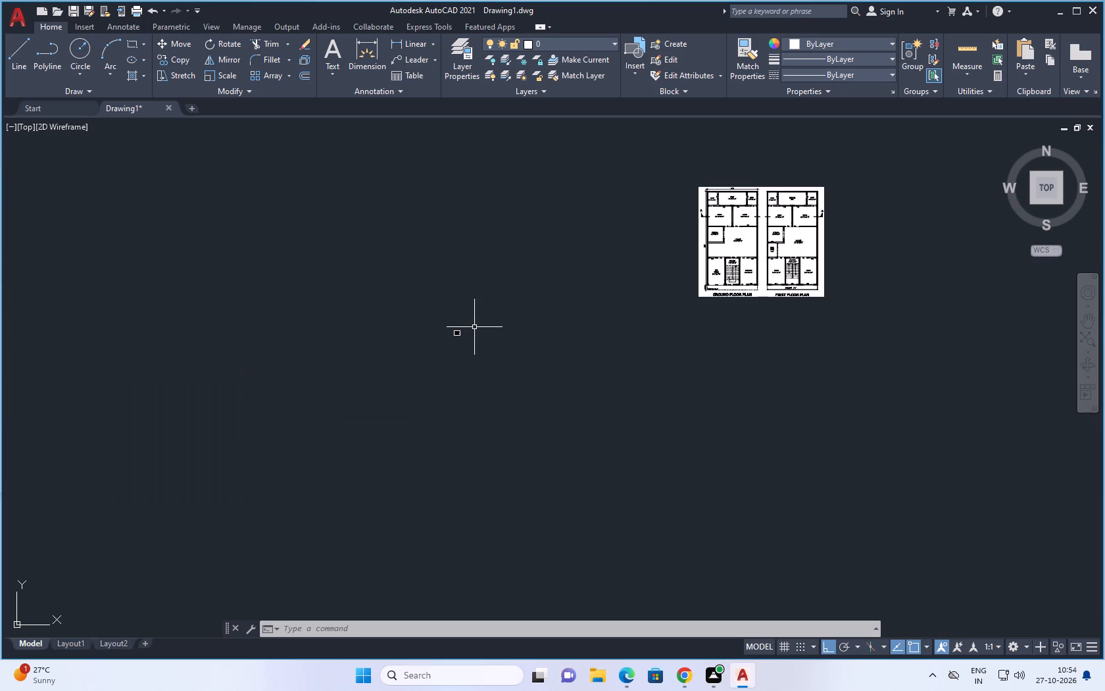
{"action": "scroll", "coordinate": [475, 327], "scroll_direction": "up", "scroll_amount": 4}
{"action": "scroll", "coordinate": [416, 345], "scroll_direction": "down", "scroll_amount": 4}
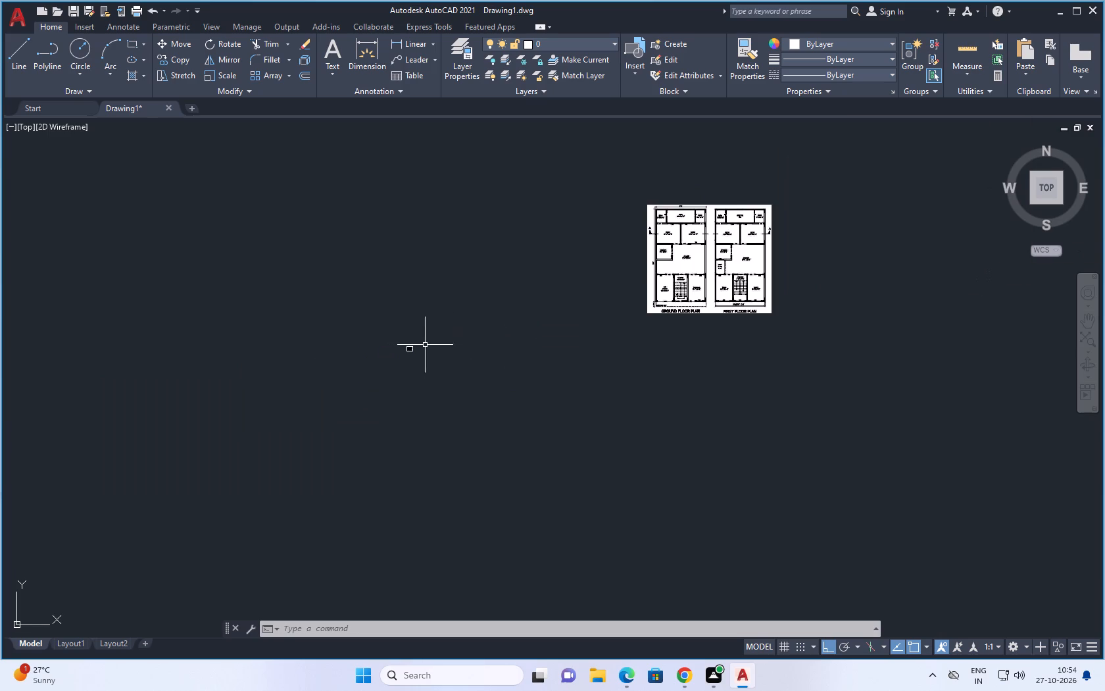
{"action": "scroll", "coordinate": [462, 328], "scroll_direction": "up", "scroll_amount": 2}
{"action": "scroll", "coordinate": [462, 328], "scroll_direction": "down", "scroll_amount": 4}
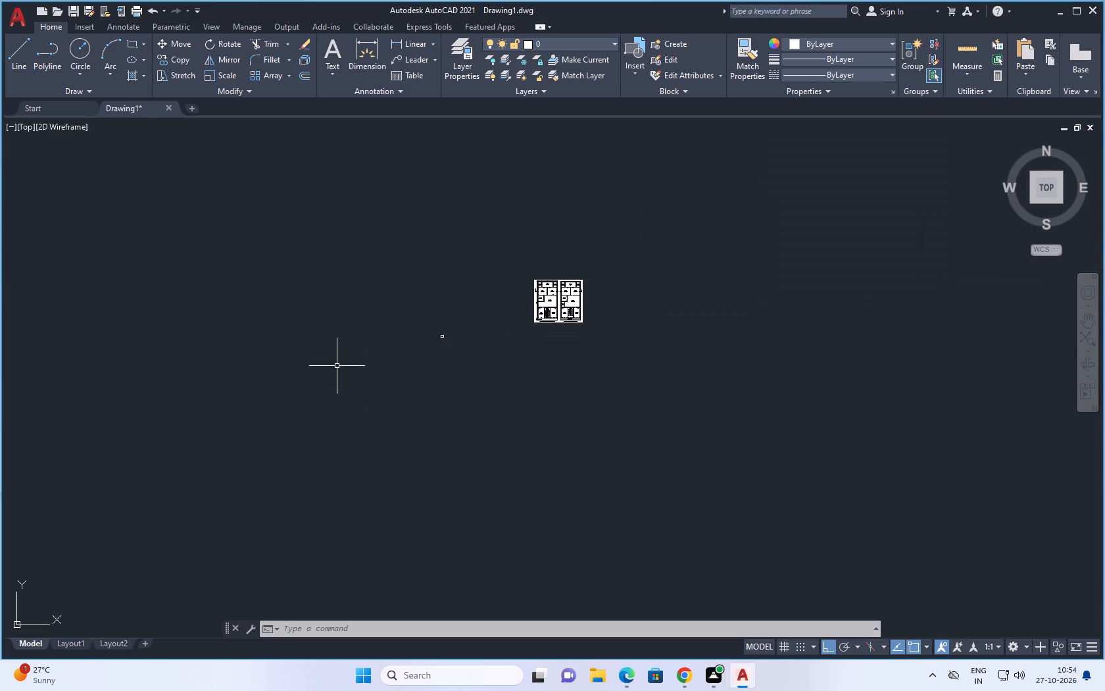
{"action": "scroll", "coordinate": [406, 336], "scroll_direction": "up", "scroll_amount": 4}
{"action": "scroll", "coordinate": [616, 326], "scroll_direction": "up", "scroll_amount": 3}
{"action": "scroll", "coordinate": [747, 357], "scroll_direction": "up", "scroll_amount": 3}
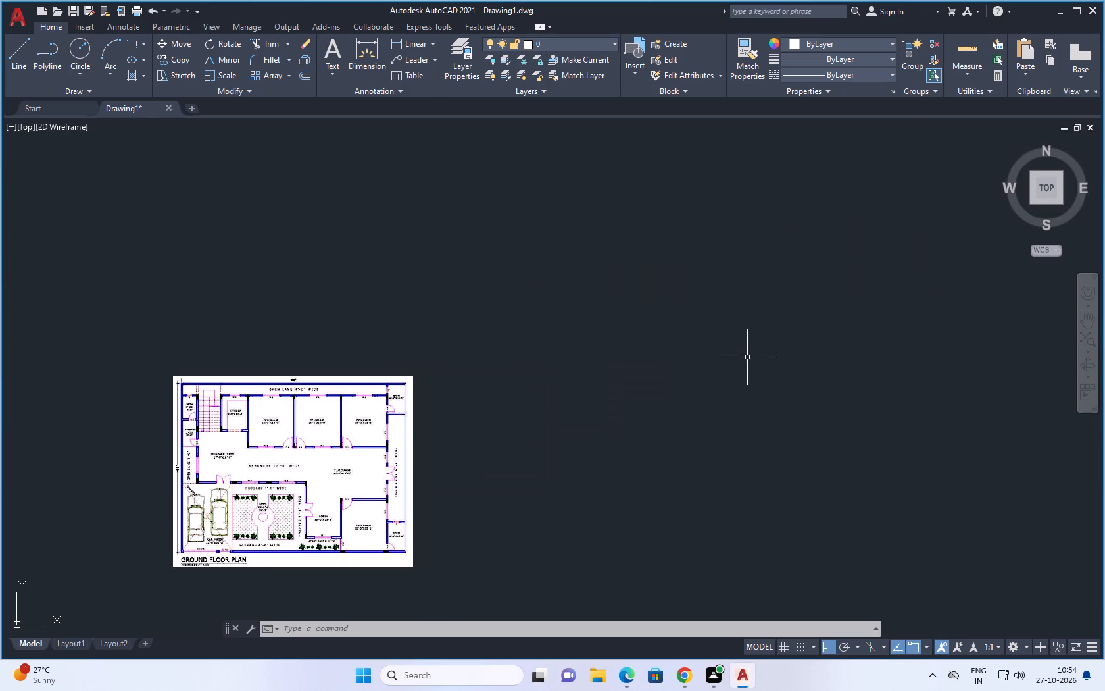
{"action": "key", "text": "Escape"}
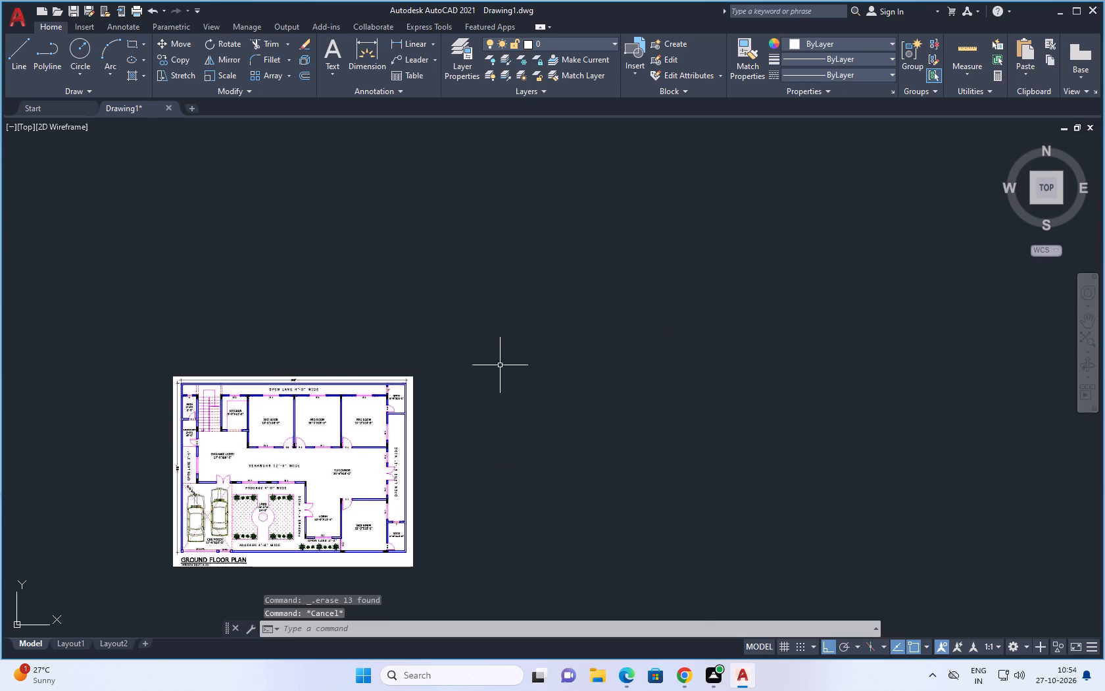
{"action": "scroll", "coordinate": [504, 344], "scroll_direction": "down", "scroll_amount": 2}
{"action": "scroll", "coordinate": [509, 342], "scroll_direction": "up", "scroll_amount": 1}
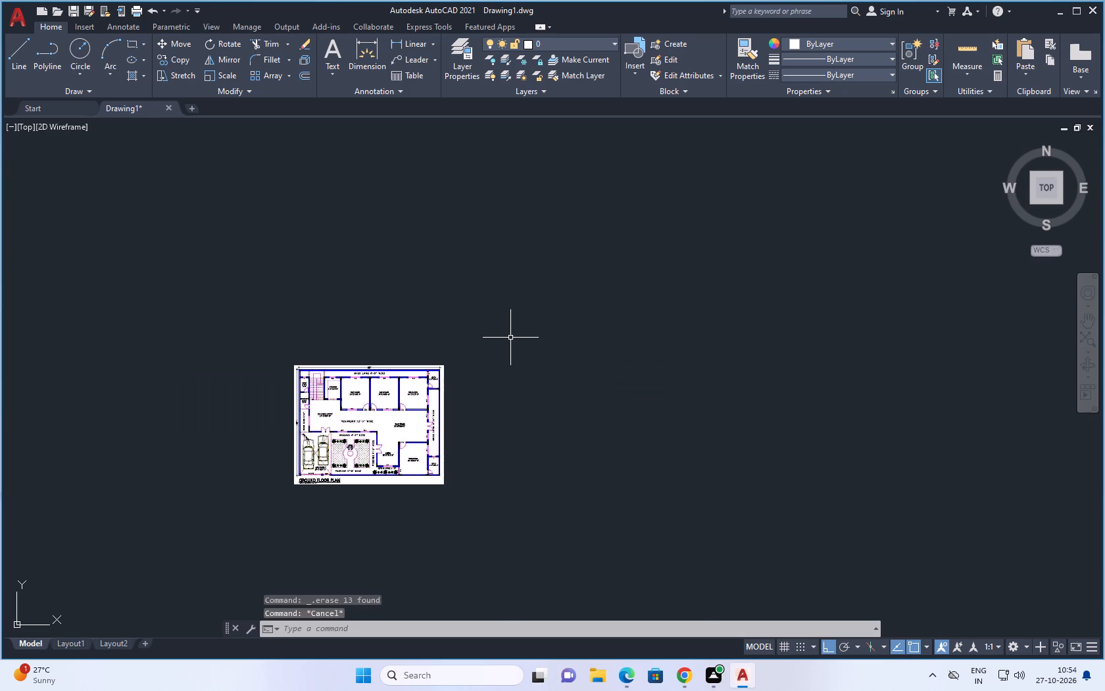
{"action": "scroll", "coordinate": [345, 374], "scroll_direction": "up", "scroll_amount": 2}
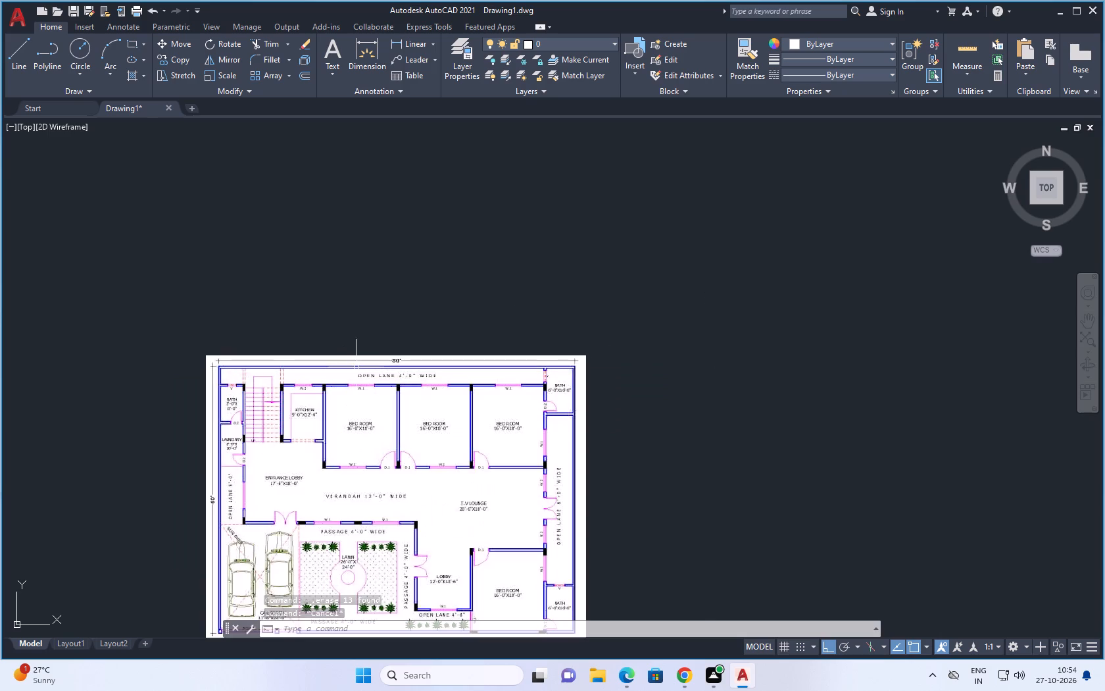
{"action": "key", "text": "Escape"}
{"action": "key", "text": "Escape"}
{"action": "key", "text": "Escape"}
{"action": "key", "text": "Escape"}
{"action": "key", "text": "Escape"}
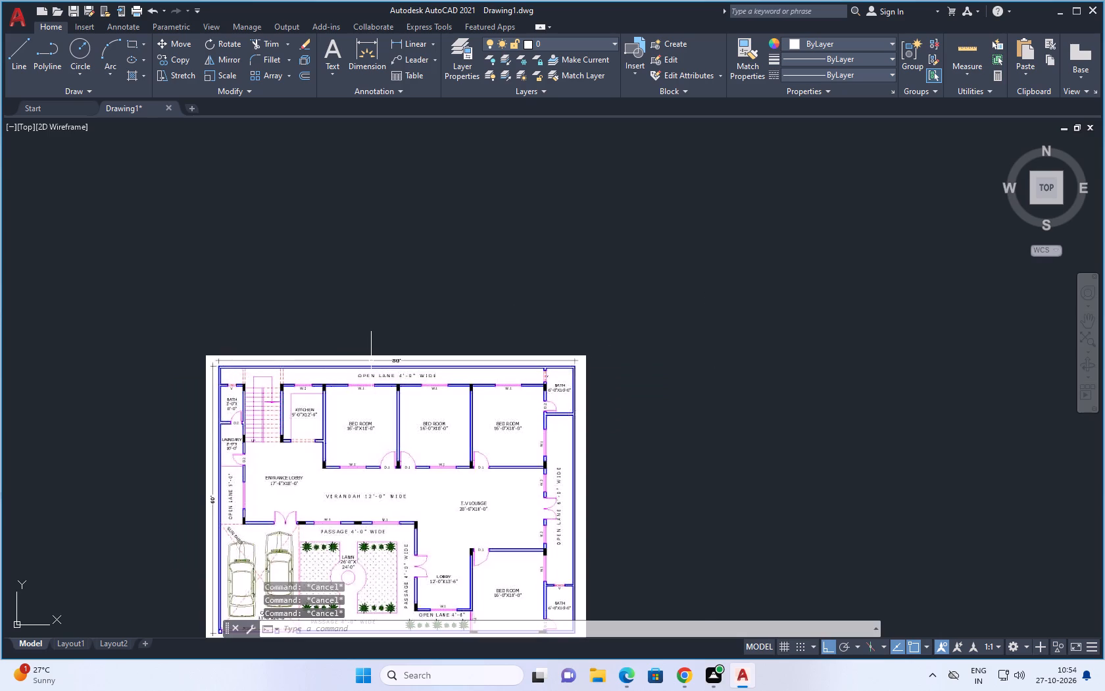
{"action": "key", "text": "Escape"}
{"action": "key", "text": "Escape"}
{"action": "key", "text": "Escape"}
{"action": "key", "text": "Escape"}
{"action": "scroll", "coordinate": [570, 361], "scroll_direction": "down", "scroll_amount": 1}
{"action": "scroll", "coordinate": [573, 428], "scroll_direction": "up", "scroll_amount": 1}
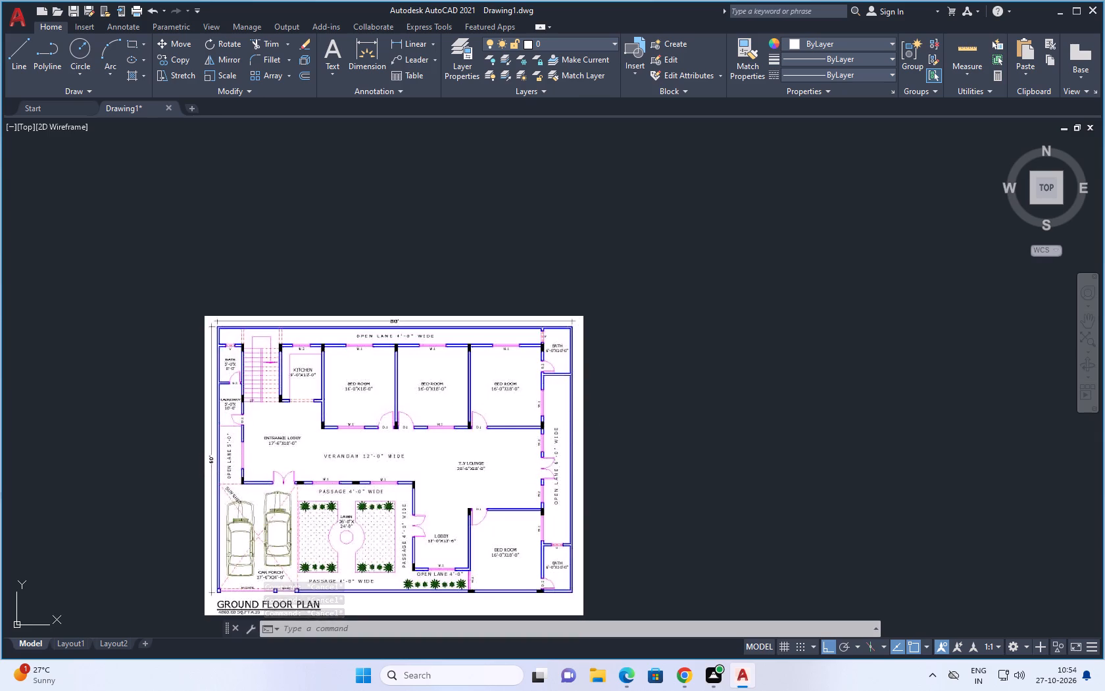
Calculate 60*12 with the CAL command to convert the plan's 60' overall depth to inches.
{"action": "key", "text": "c"}
{"action": "key", "text": "a"}
{"action": "type", "text": "l"}
{"action": "key", "text": "space"}
{"action": "key", "text": "6"}
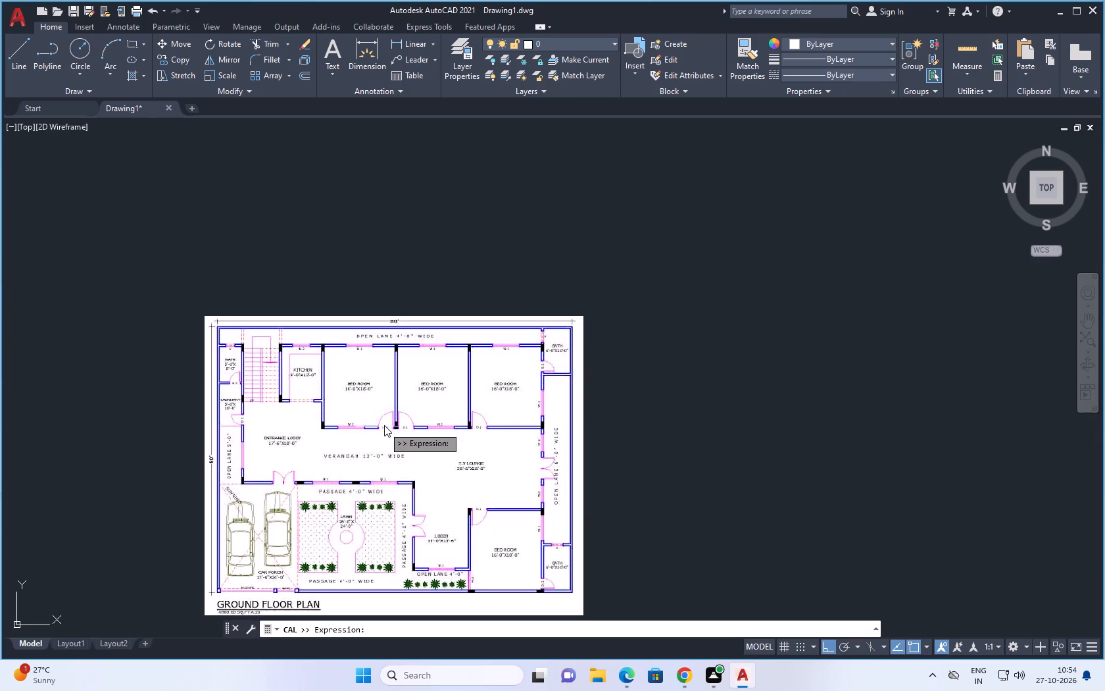
{"action": "key", "text": "0"}
{"action": "key", "text": "asterisk"}
{"action": "type", "text": "12"}
{"action": "key", "text": "Return"}
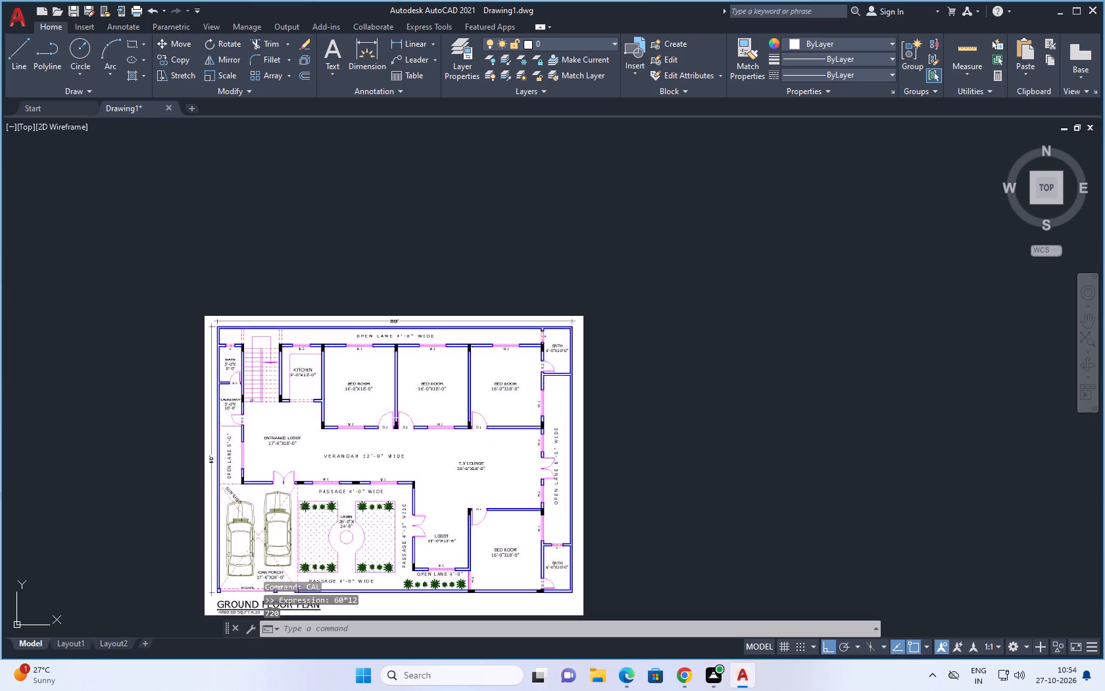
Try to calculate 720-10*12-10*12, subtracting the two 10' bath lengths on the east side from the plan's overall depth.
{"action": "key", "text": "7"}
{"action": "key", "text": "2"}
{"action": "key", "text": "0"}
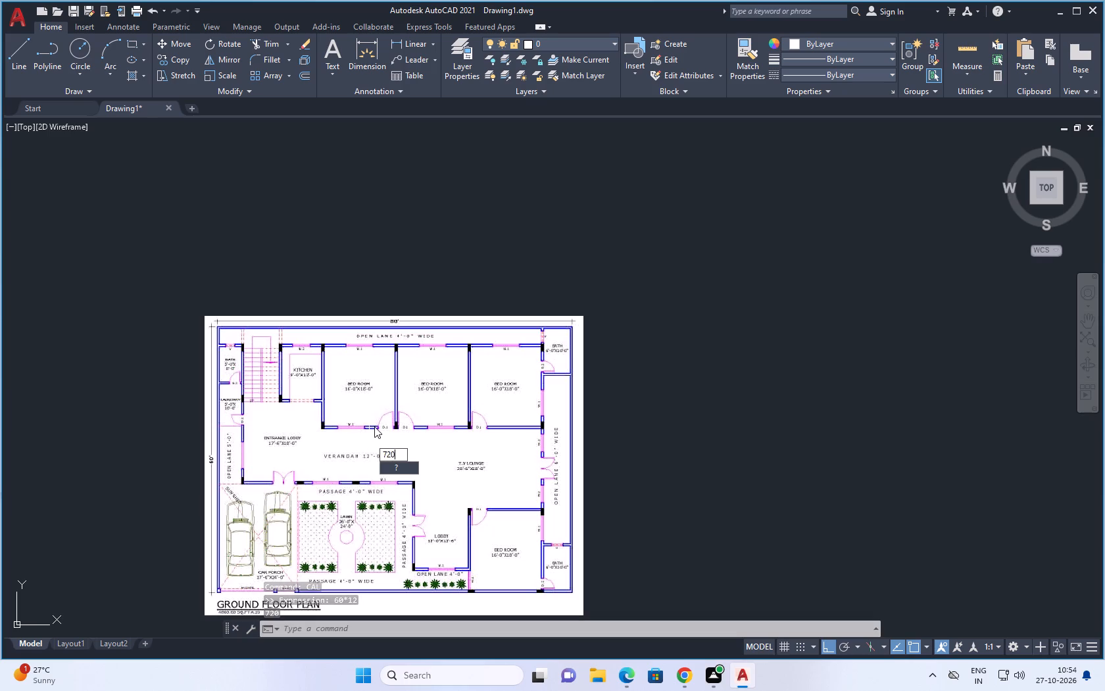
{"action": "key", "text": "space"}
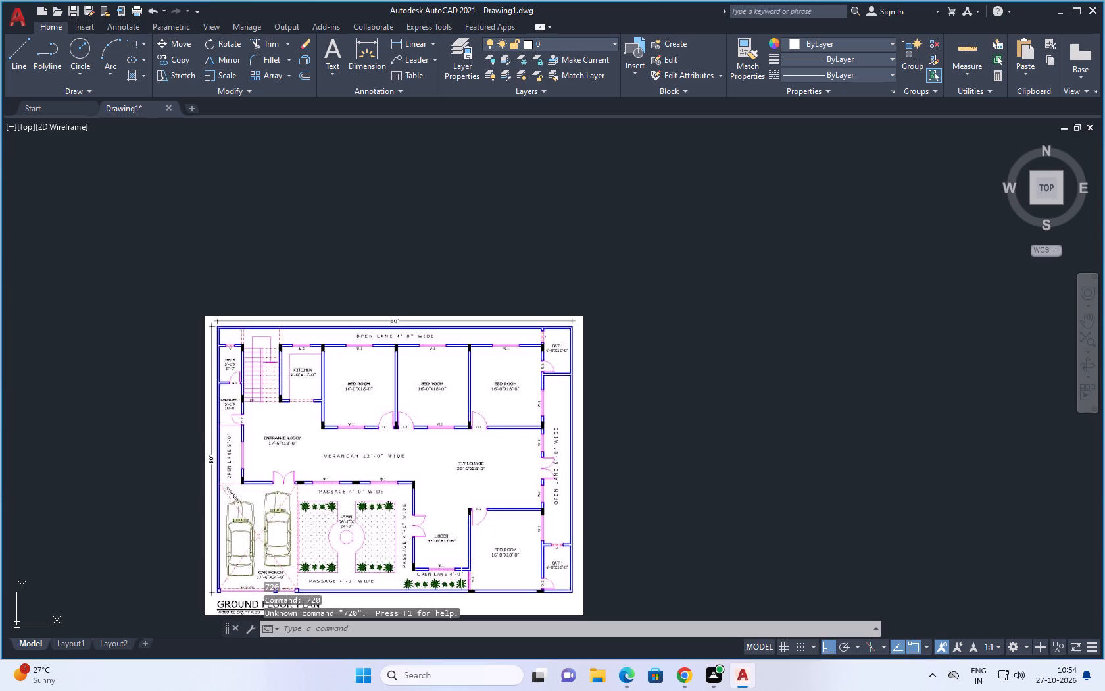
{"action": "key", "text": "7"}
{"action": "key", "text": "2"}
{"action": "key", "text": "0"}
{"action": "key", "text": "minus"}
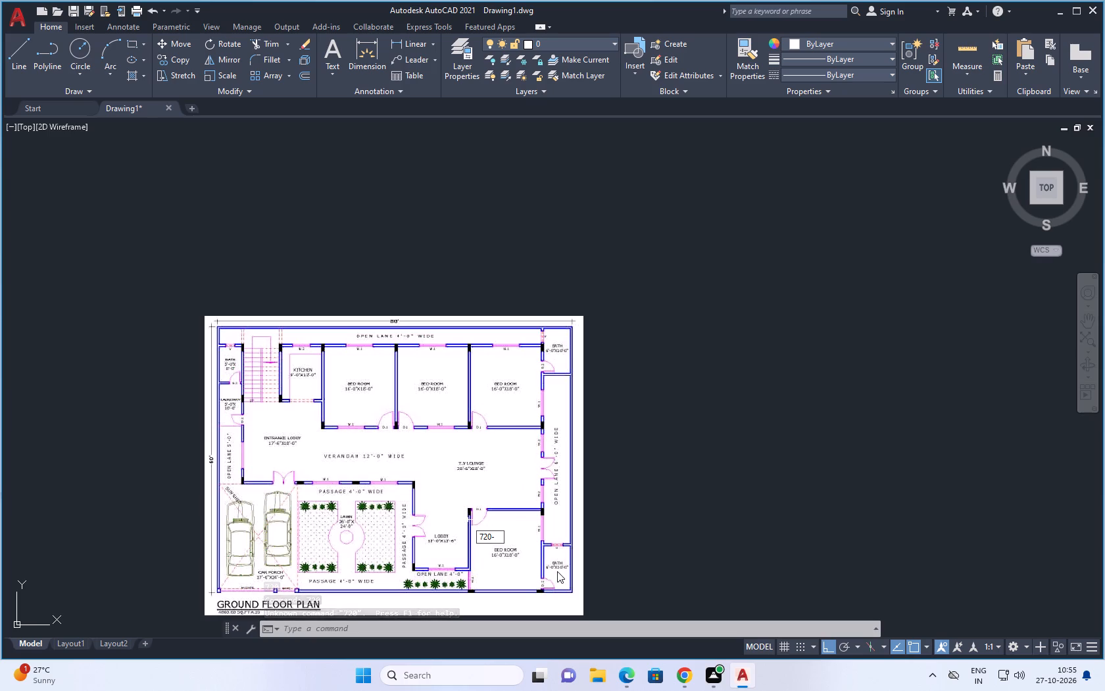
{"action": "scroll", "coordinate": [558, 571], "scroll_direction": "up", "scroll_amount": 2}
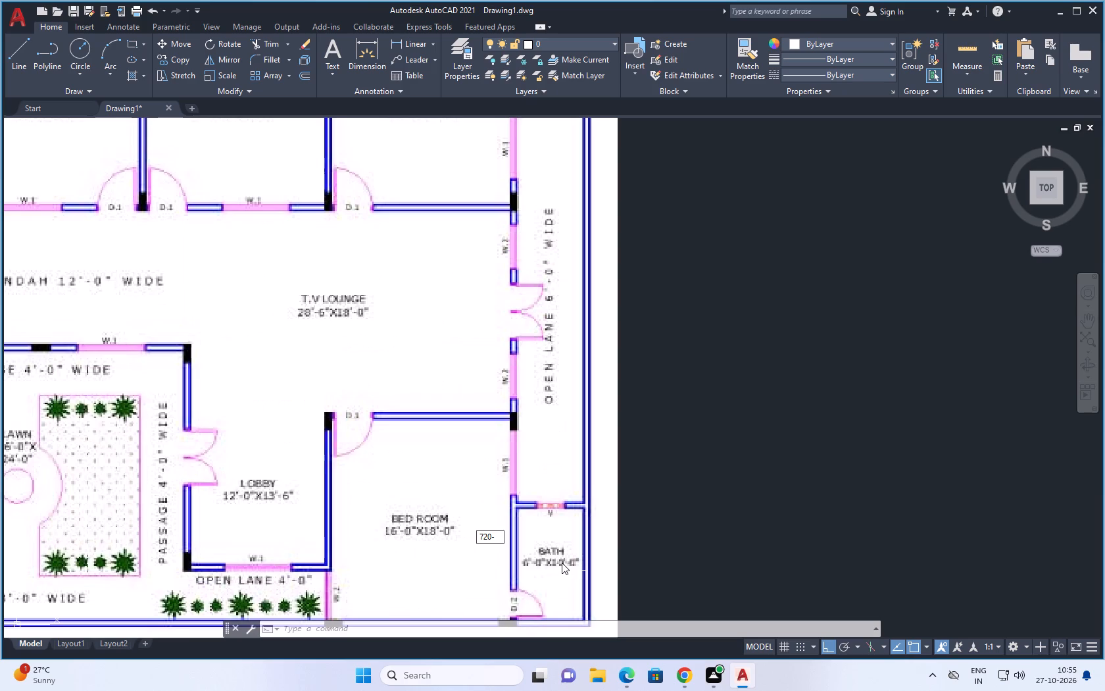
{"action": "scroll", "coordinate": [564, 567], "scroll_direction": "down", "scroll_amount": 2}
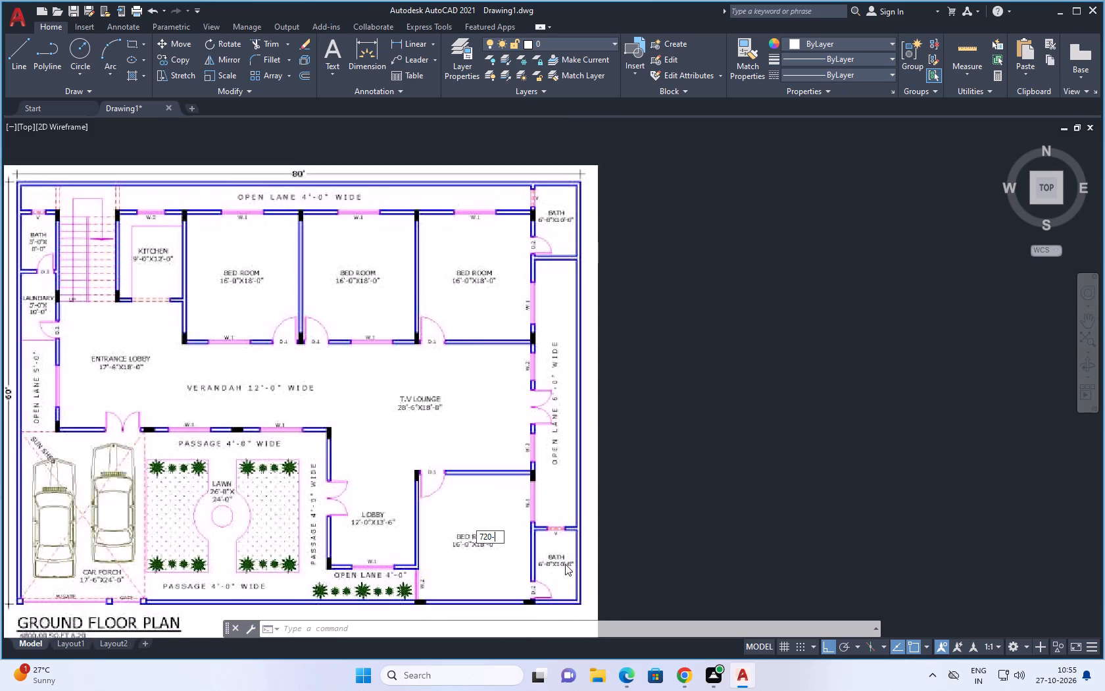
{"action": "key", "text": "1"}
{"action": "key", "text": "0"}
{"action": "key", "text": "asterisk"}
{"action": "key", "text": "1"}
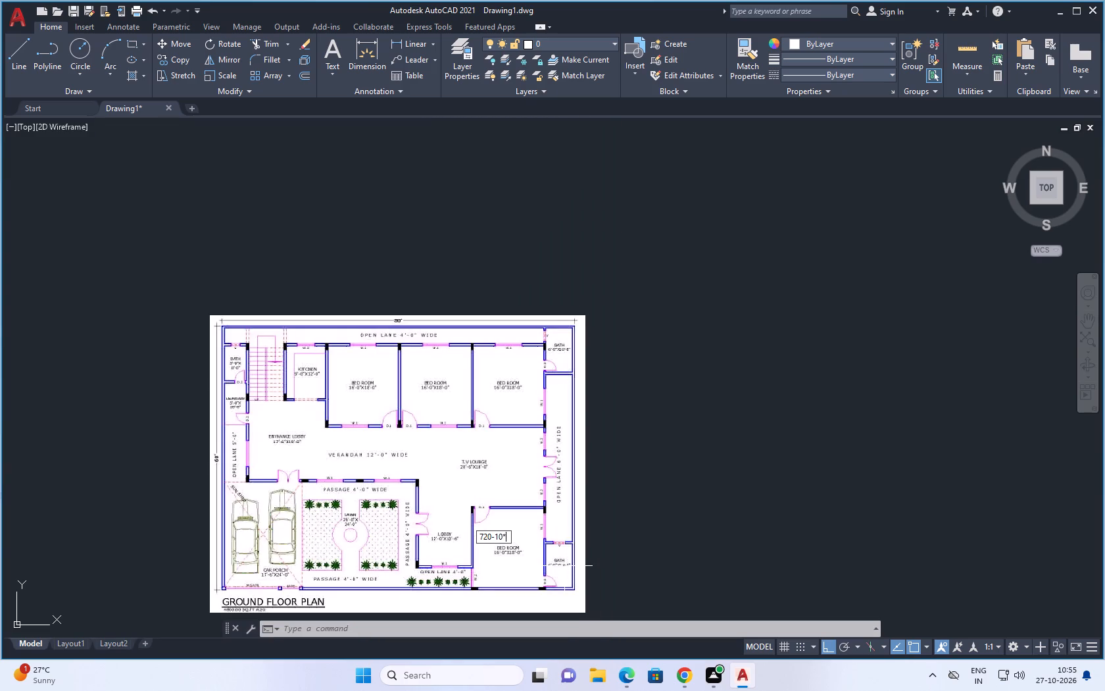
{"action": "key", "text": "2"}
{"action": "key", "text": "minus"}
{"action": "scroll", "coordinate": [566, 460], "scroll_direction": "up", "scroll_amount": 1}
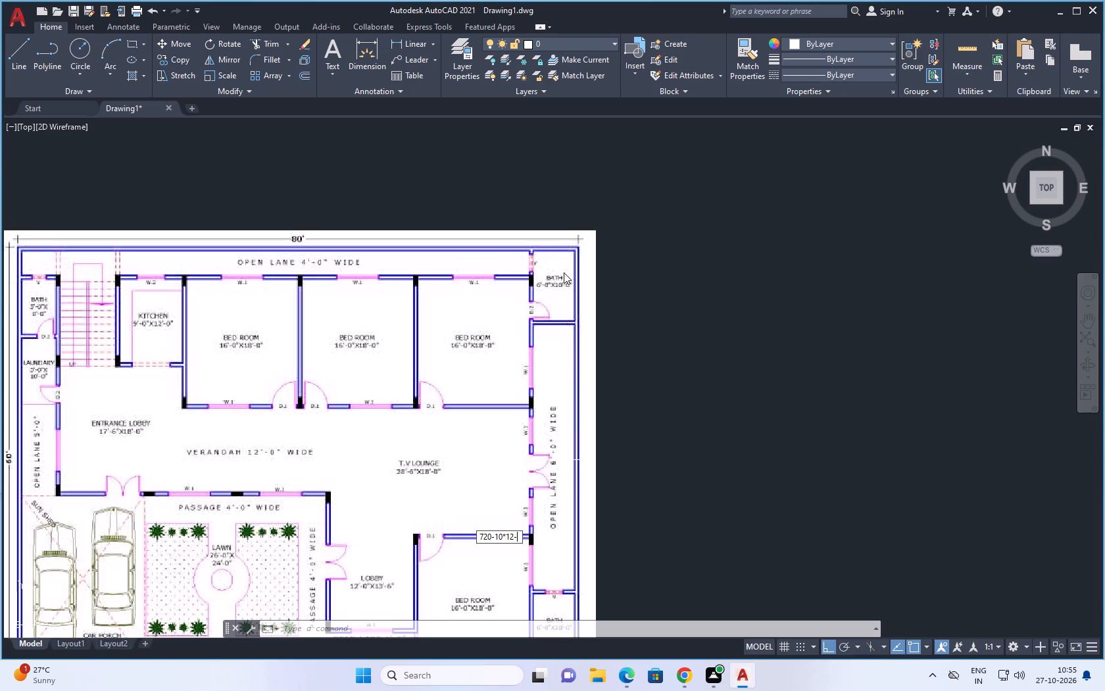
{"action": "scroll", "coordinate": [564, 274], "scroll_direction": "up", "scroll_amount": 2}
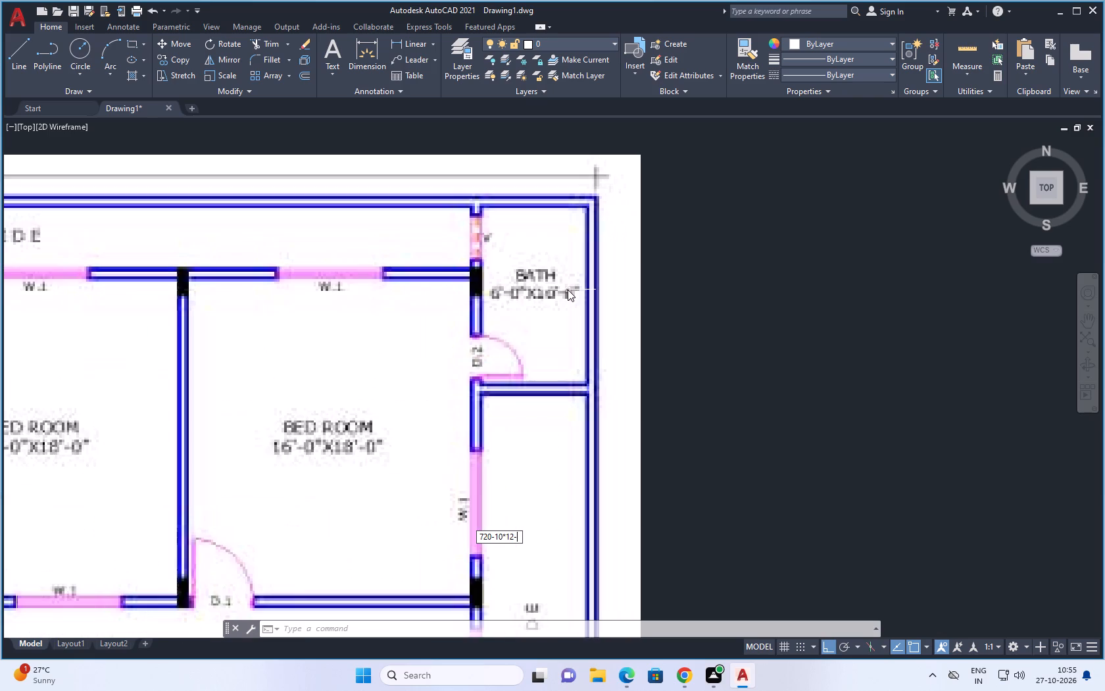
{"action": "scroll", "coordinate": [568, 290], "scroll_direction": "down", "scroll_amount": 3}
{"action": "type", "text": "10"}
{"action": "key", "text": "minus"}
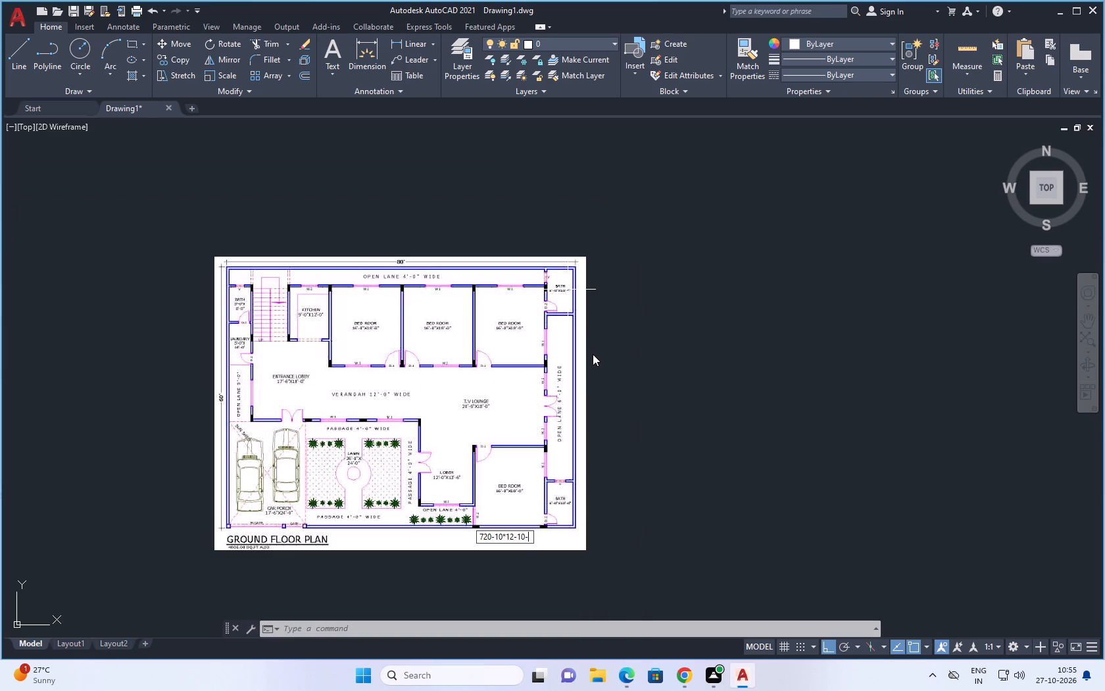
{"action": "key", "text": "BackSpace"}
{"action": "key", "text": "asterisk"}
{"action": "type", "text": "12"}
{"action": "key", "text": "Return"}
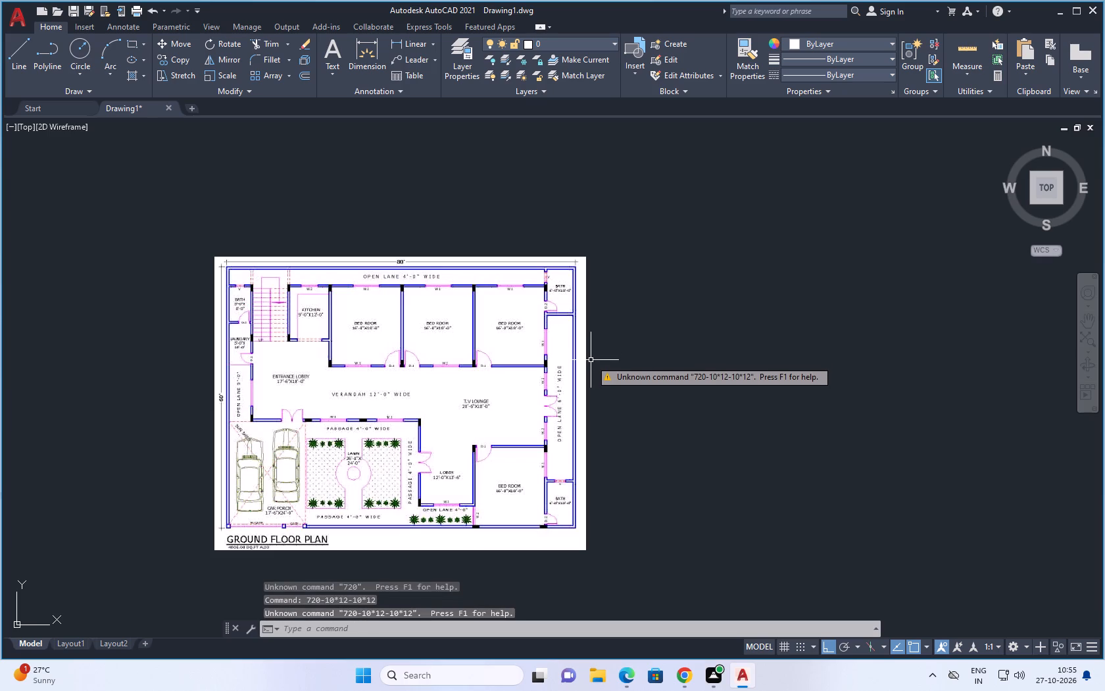
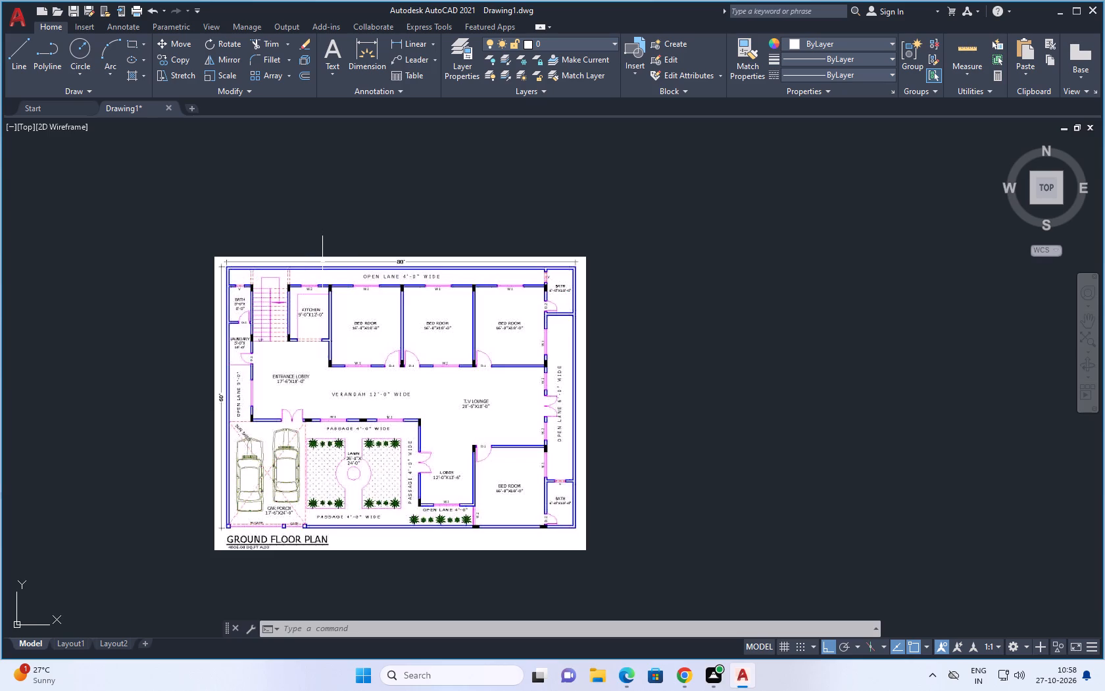
Examine the overall dimensions and the room and open-lane labels across the ground floor plan image.
{"action": "scroll", "coordinate": [397, 219], "scroll_direction": "down", "scroll_amount": 2}
{"action": "scroll", "coordinate": [398, 249], "scroll_direction": "up", "scroll_amount": 3}
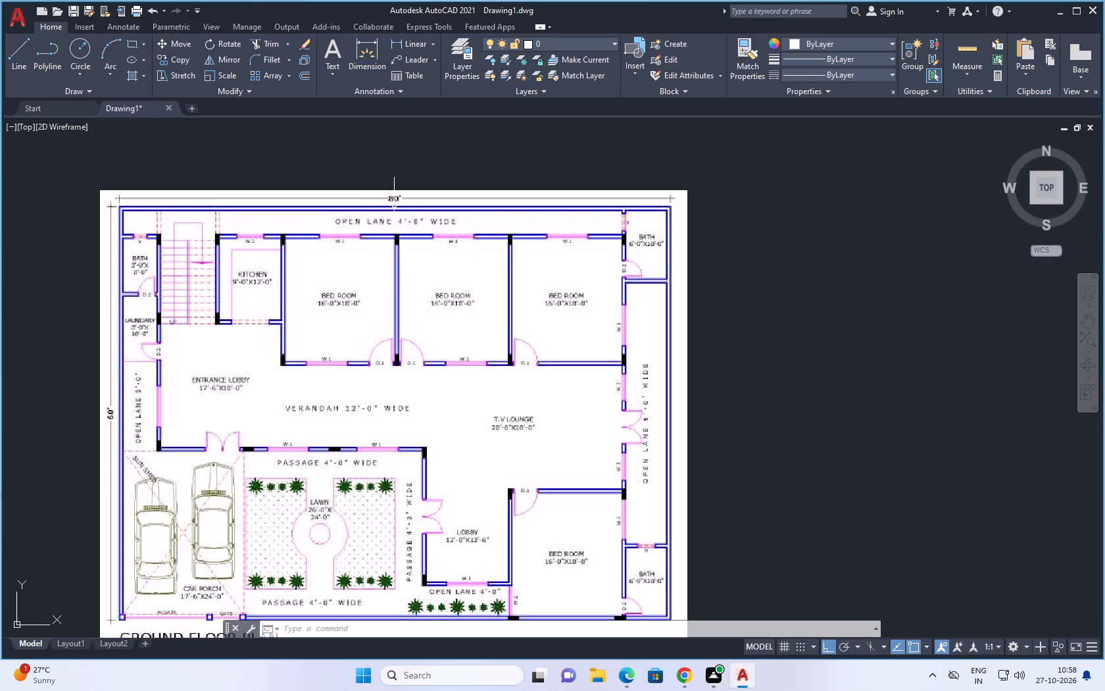
{"action": "scroll", "coordinate": [395, 219], "scroll_direction": "down", "scroll_amount": 1}
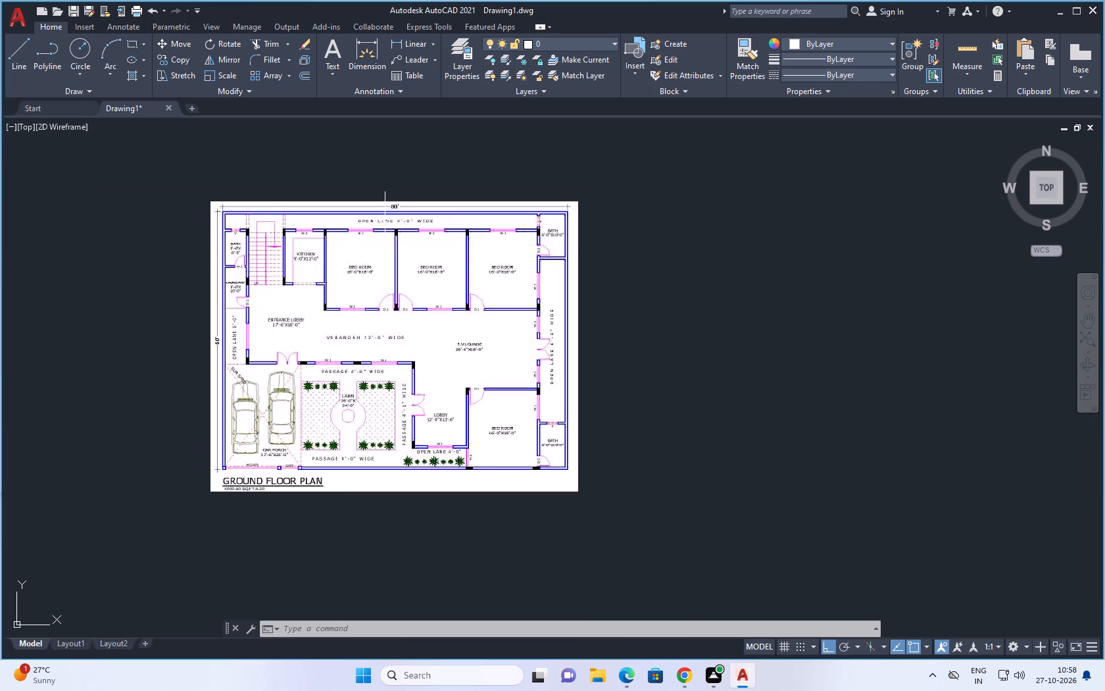
{"action": "scroll", "coordinate": [383, 220], "scroll_direction": "down", "scroll_amount": 2}
{"action": "scroll", "coordinate": [360, 200], "scroll_direction": "up", "scroll_amount": 3}
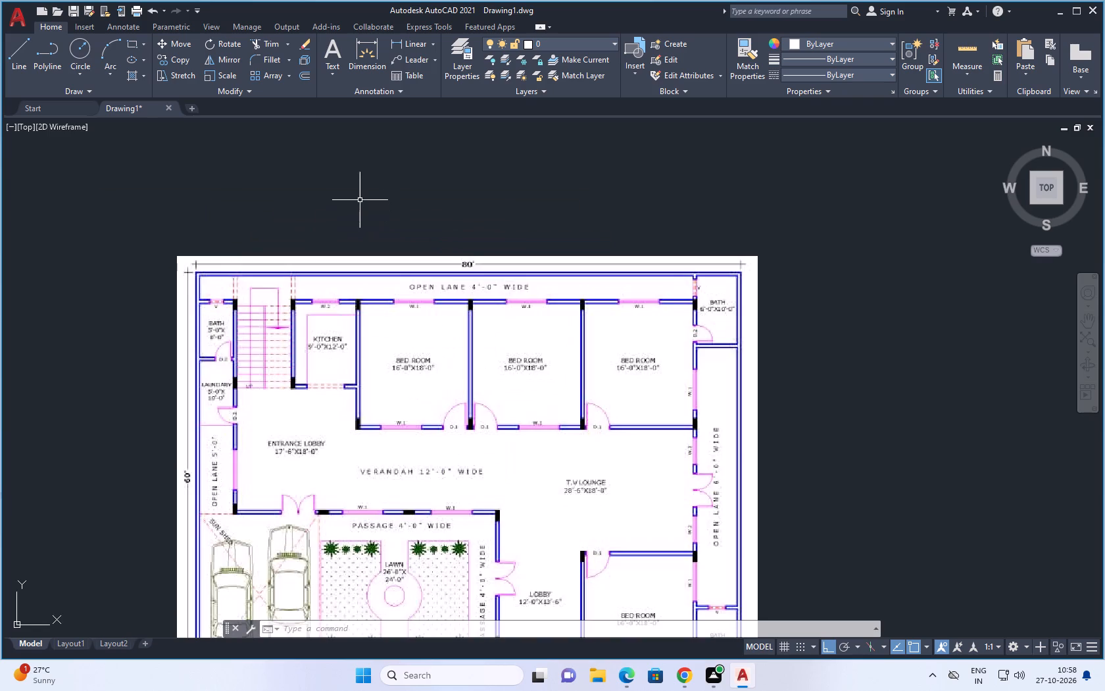
{"action": "scroll", "coordinate": [426, 220], "scroll_direction": "down", "scroll_amount": 2}
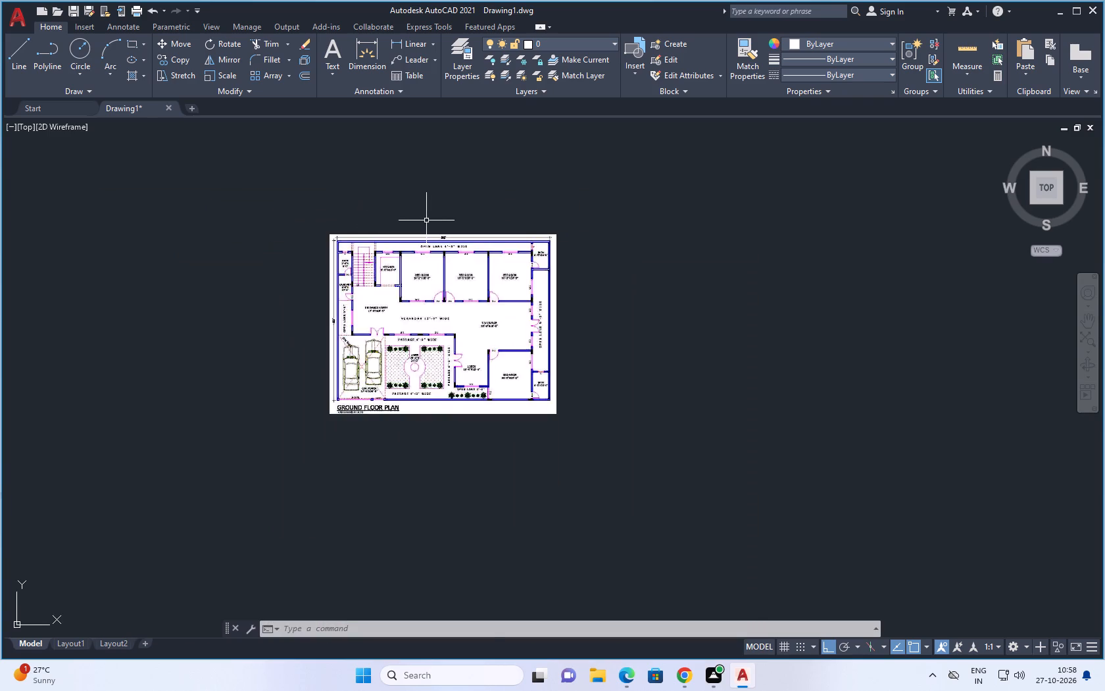
{"action": "scroll", "coordinate": [426, 220], "scroll_direction": "up", "scroll_amount": 2}
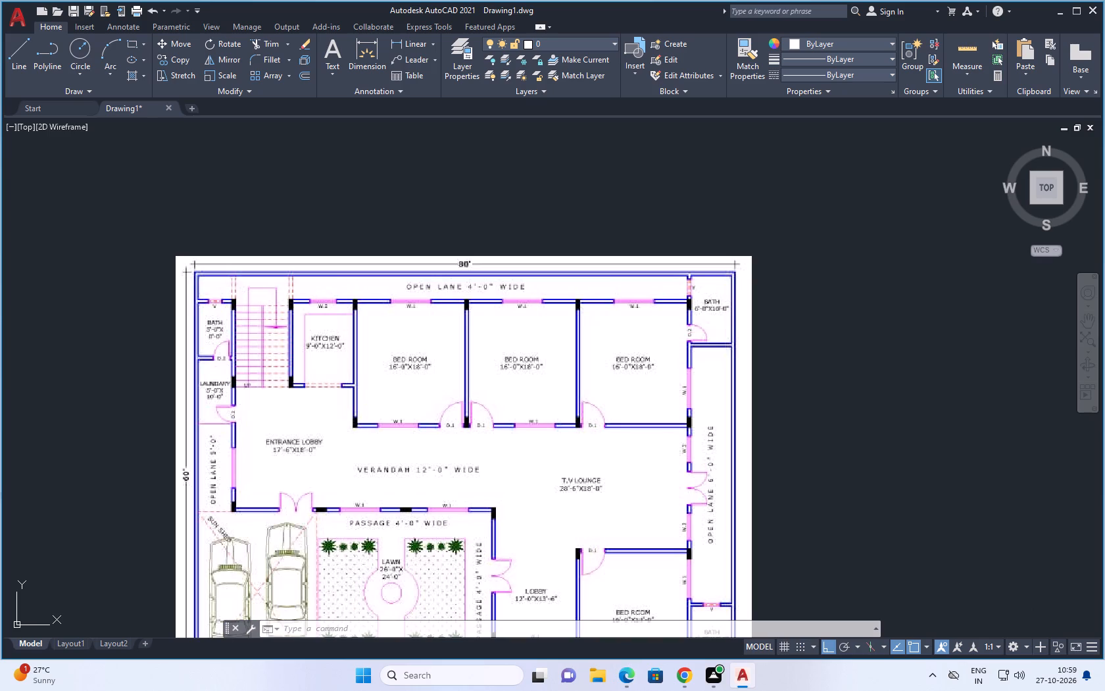
{"action": "scroll", "coordinate": [777, 424], "scroll_direction": "down", "scroll_amount": 2}
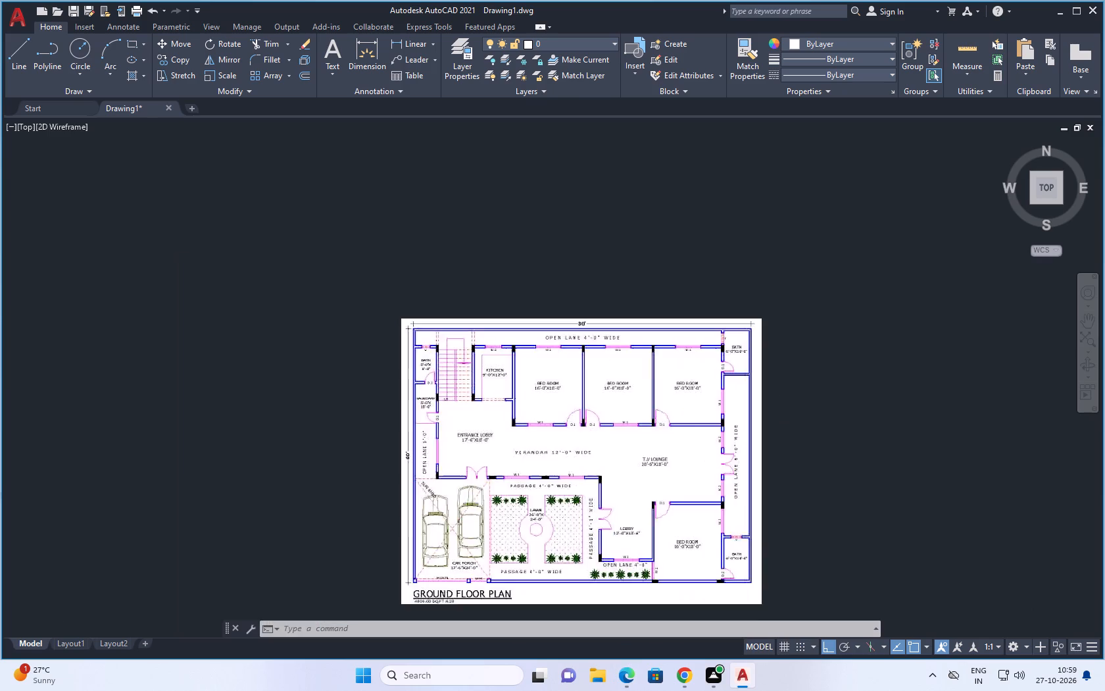
{"action": "scroll", "coordinate": [772, 438], "scroll_direction": "up", "scroll_amount": 1}
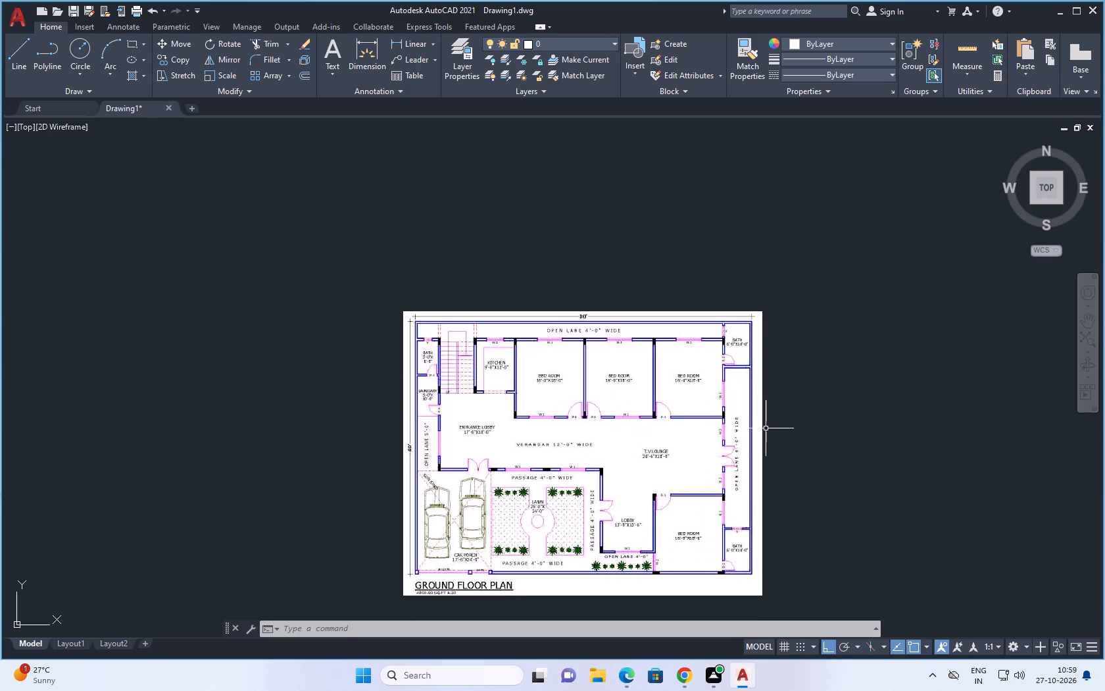
{"action": "scroll", "coordinate": [766, 428], "scroll_direction": "up", "scroll_amount": 2}
{"action": "scroll", "coordinate": [766, 428], "scroll_direction": "down", "scroll_amount": 3}
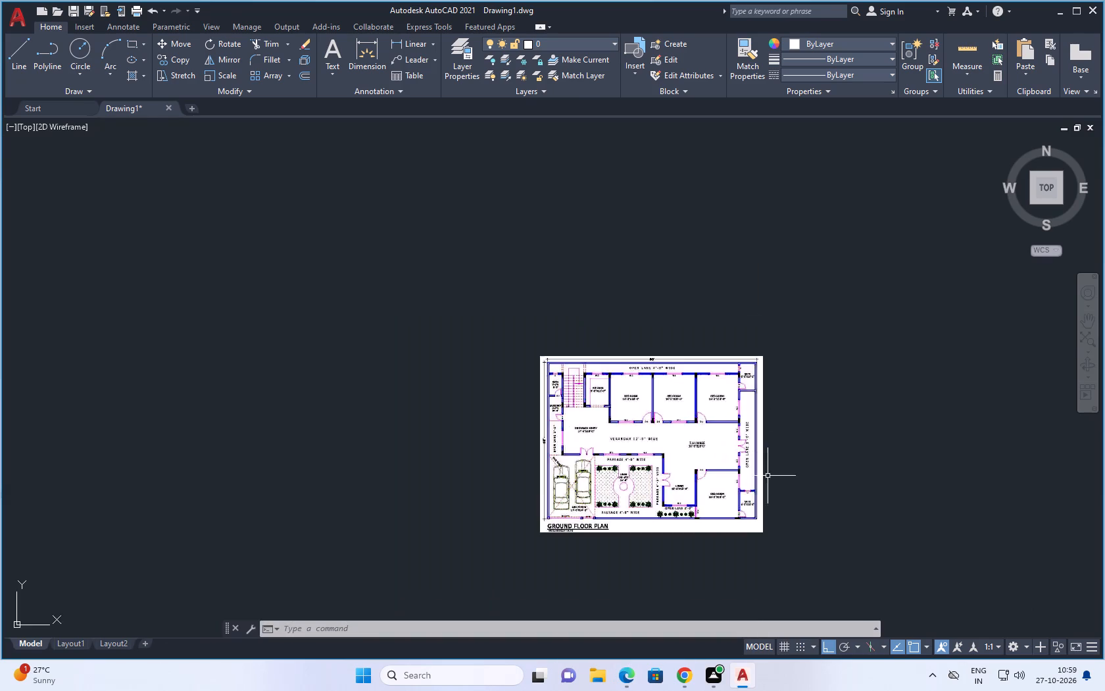
{"action": "scroll", "coordinate": [765, 493], "scroll_direction": "up", "scroll_amount": 2}
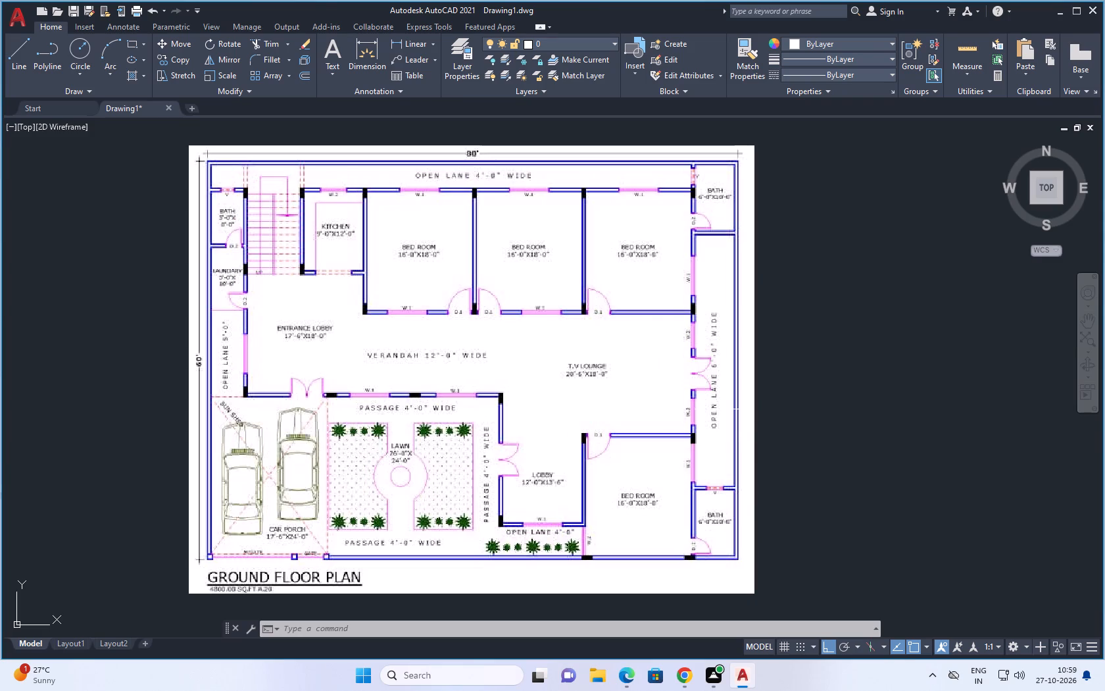
Calculate 12*60 with the CAL command to convert the plan's 60' overall depth to inches.
{"action": "key", "text": "space"}
{"action": "type", "text": "12"}
{"action": "key", "text": "asterisk"}
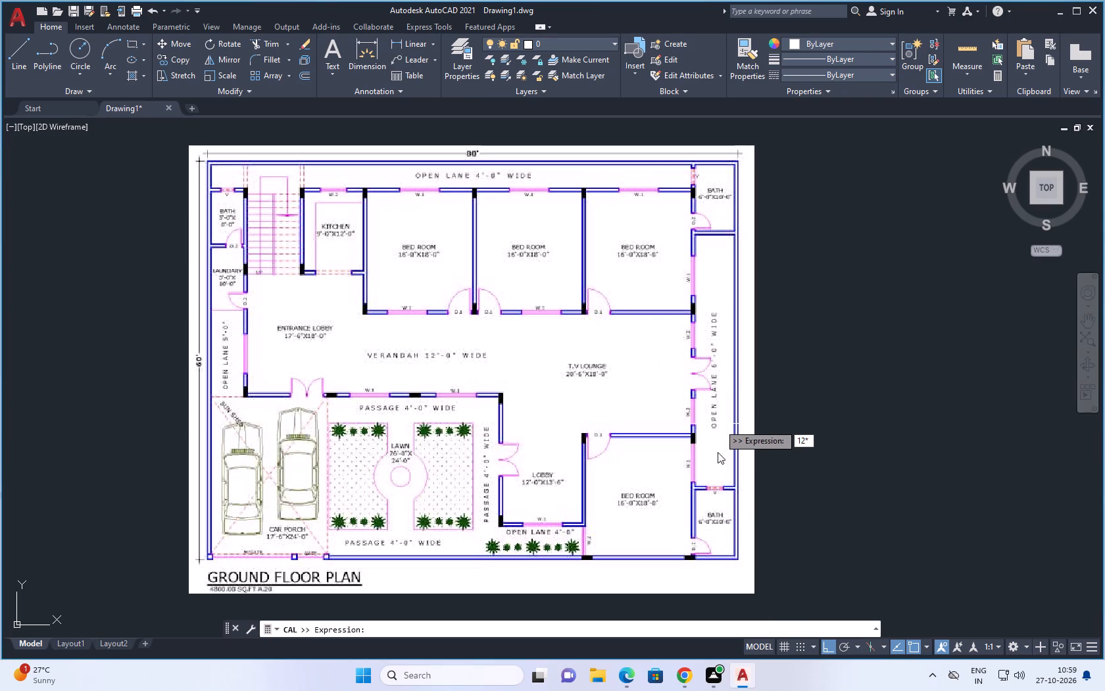
{"action": "key", "text": "6"}
{"action": "key", "text": "0"}
{"action": "key", "text": "Return"}
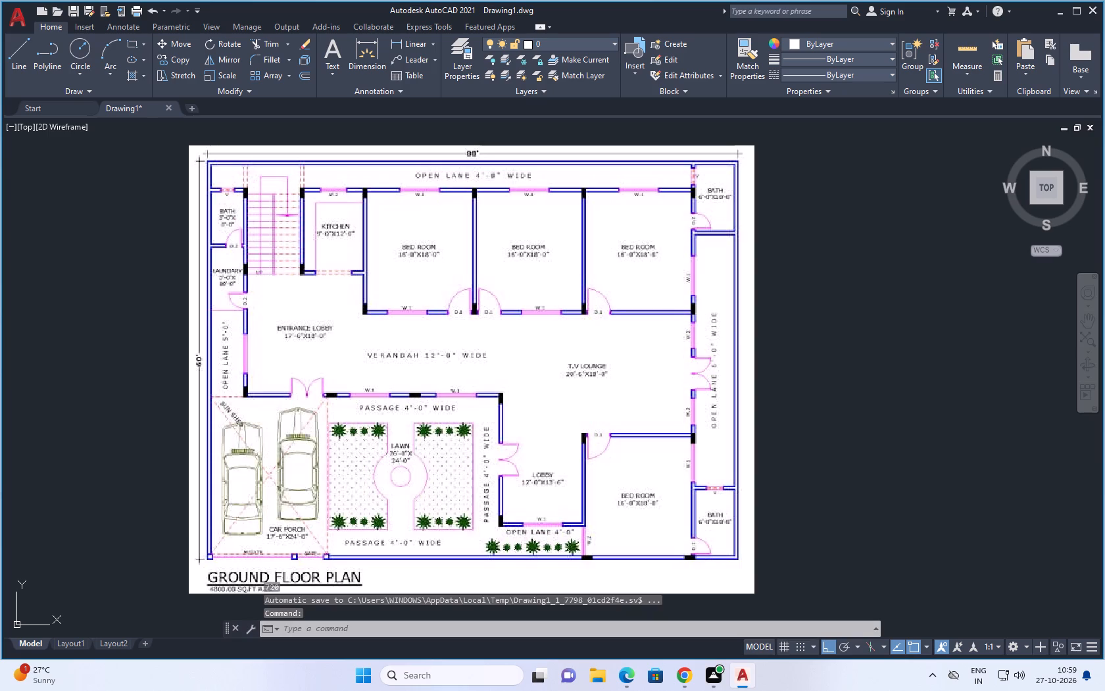
{"action": "key", "text": "Escape"}
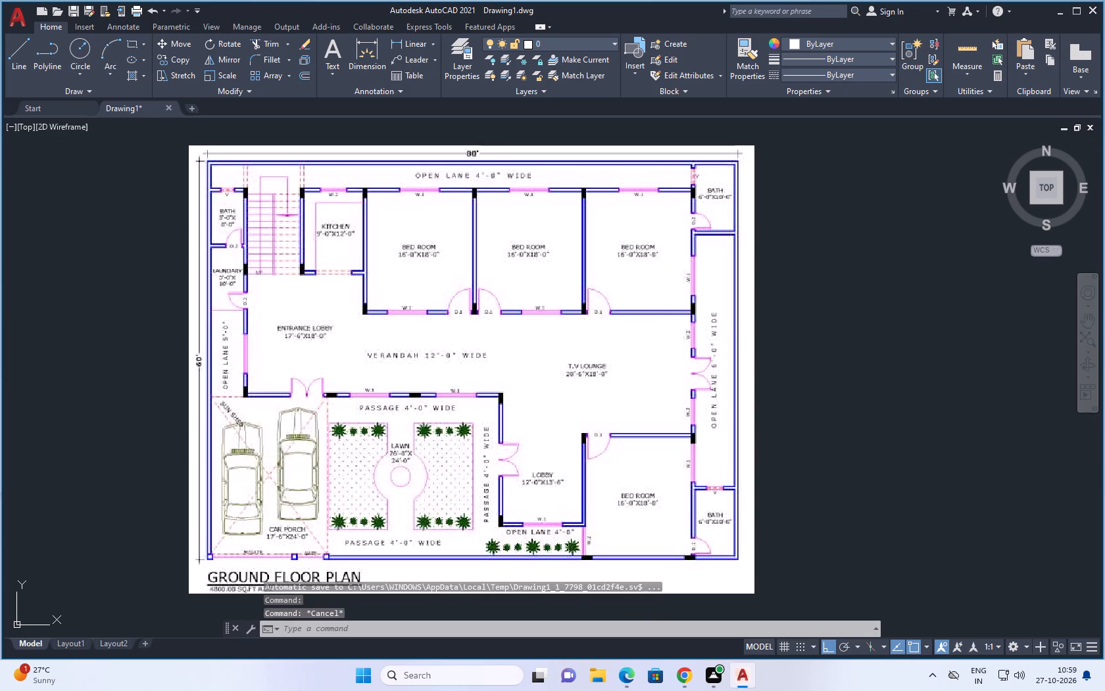
Repeat the CAL calculation of 12*60 for the plan's overall depth in inches.
{"action": "key", "text": "c"}
{"action": "key", "text": "a"}
{"action": "key", "text": "l"}
{"action": "key", "text": "Return"}
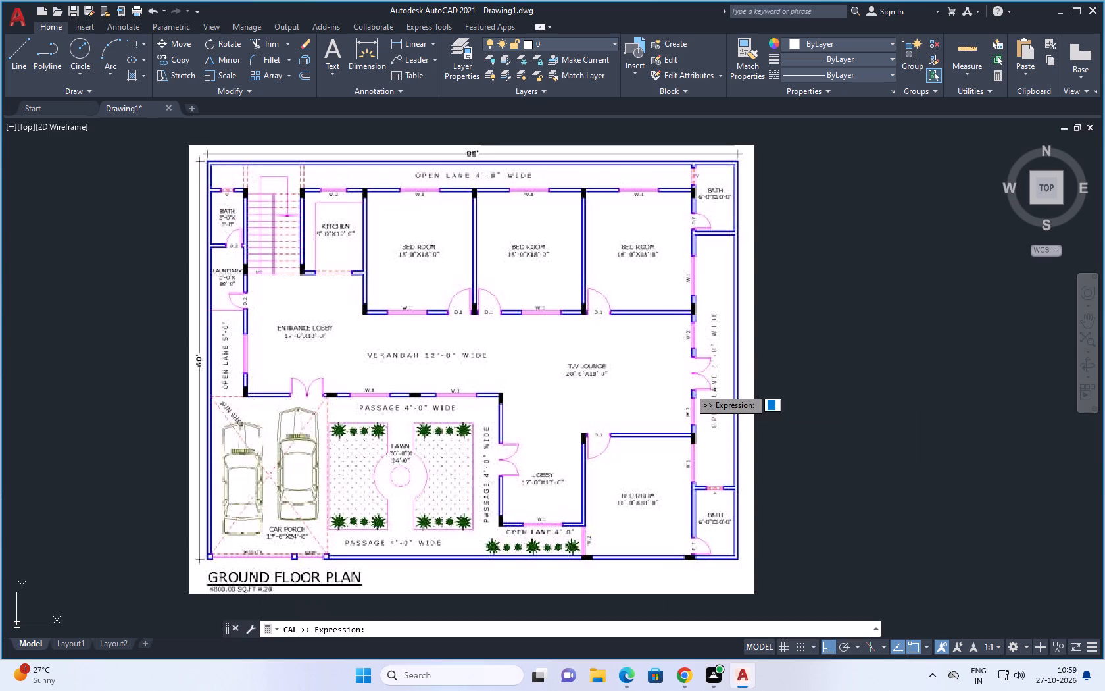
{"action": "type", "text": "12-"}
{"action": "key", "text": "BackSpace"}
{"action": "key", "text": "asterisk"}
{"action": "key", "text": "2"}
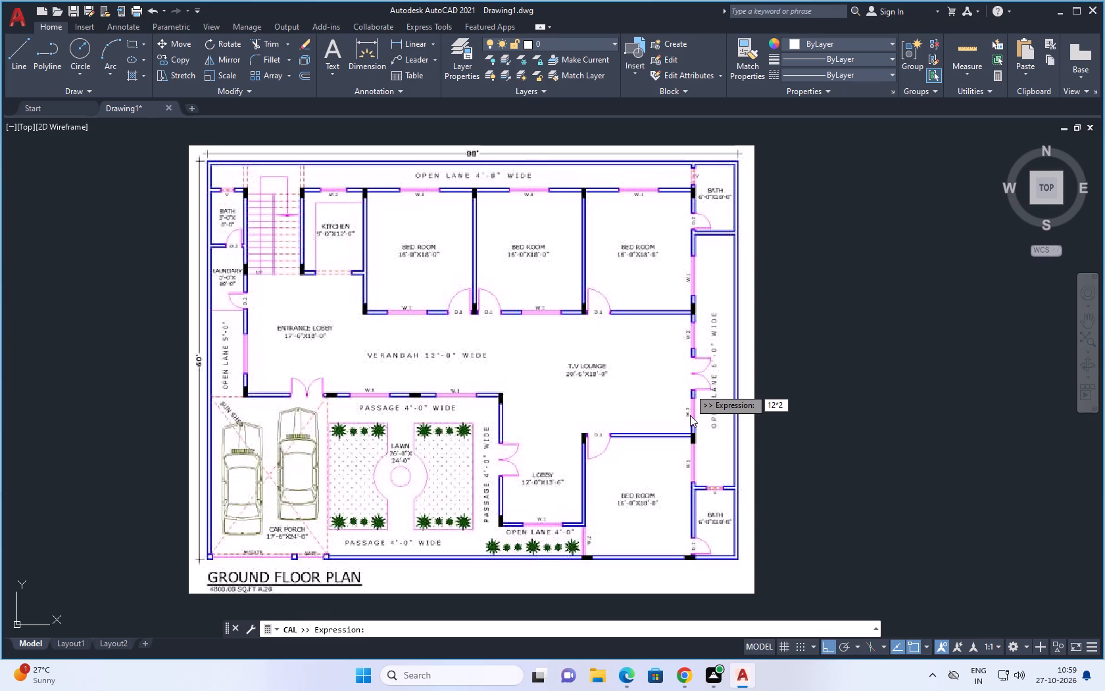
{"action": "key", "text": "BackSpace"}
{"action": "type", "text": "60"}
{"action": "key", "text": "Return"}
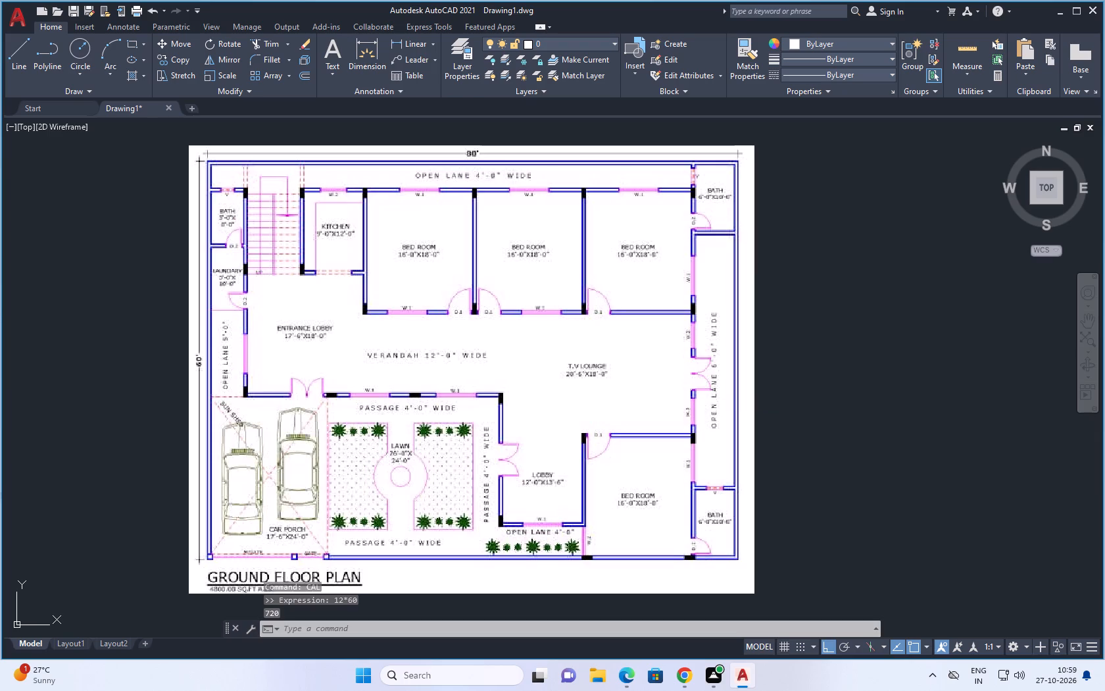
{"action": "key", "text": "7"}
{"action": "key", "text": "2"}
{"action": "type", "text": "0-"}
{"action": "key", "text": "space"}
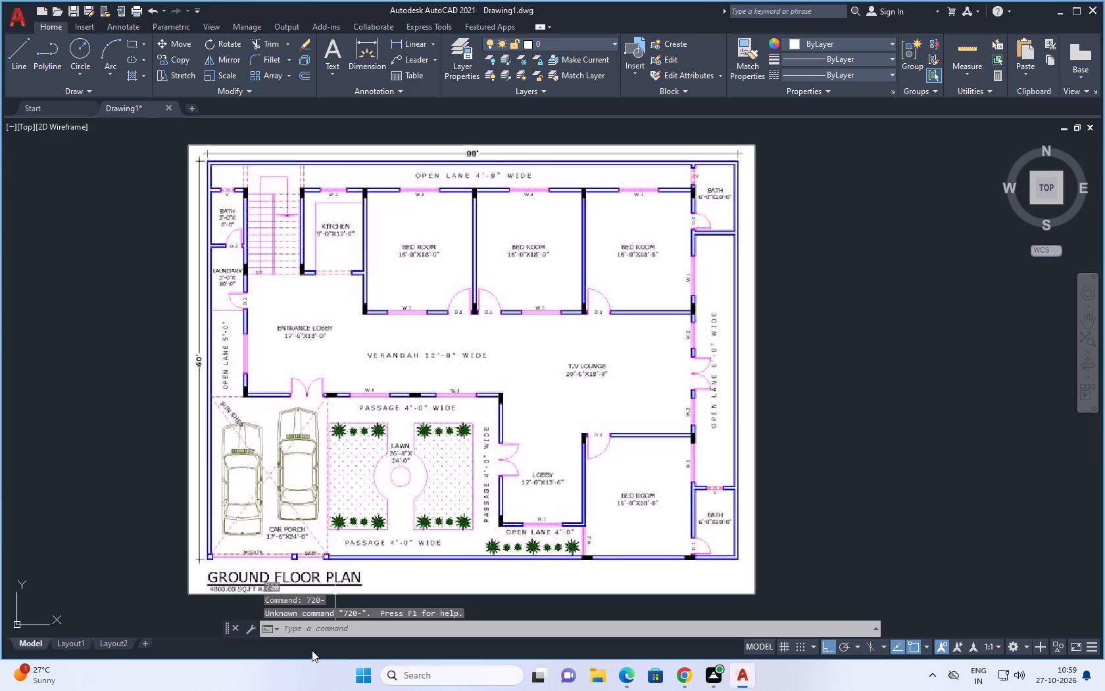
Calculate 720-20*12 with the CAL command, subtracting the two 10' east-side bath lengths from the plan's overall depth.
{"action": "left_click", "coordinate": [318, 634]}
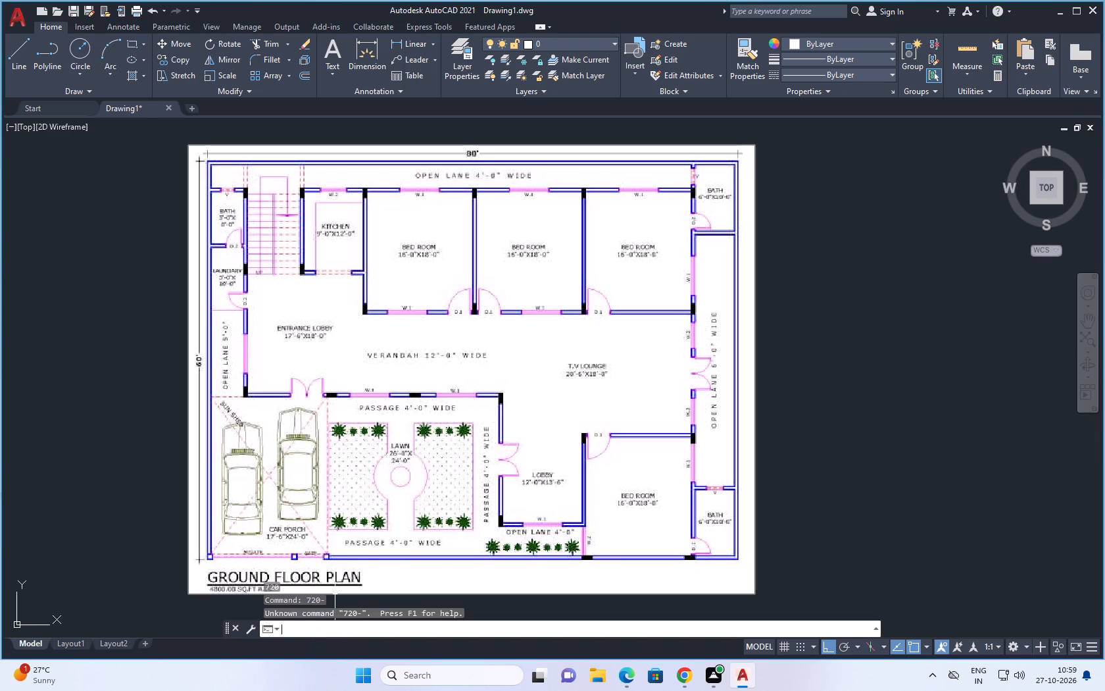
{"action": "key", "text": "c"}
{"action": "type", "text": "al"}
{"action": "key", "text": "Return"}
{"action": "key", "text": "7"}
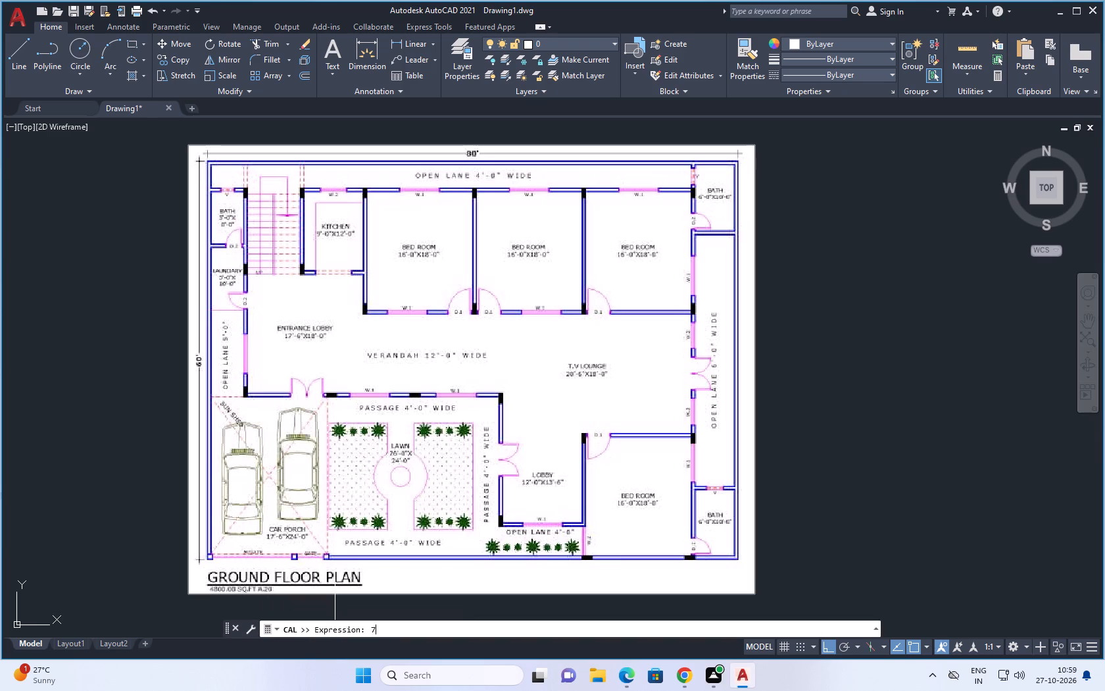
{"action": "key", "text": "2"}
{"action": "key", "text": "0"}
{"action": "key", "text": "minus"}
{"action": "key", "text": "2"}
{"action": "key", "text": "0"}
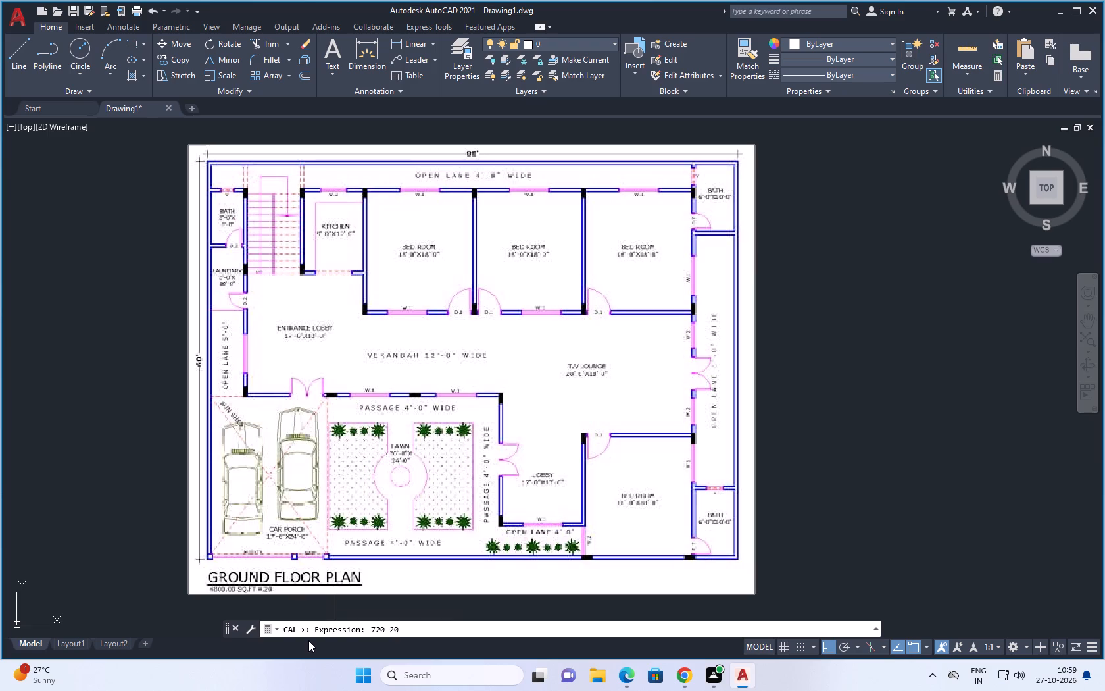
{"action": "key", "text": "asterisk"}
{"action": "type", "text": "12"}
{"action": "key", "text": "Return"}
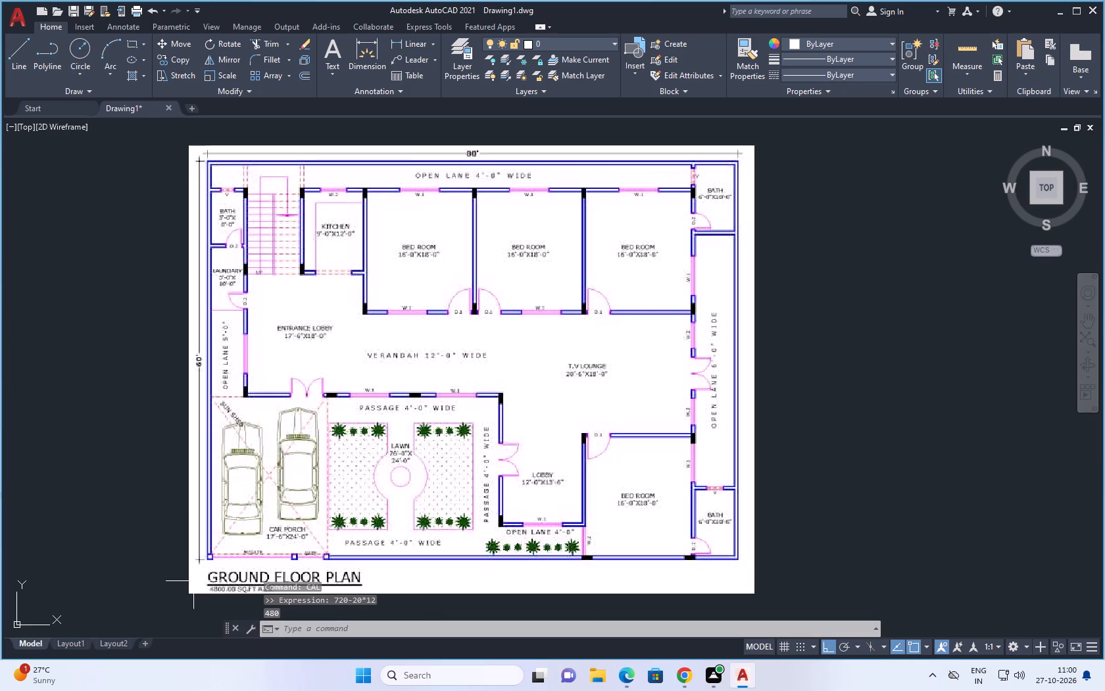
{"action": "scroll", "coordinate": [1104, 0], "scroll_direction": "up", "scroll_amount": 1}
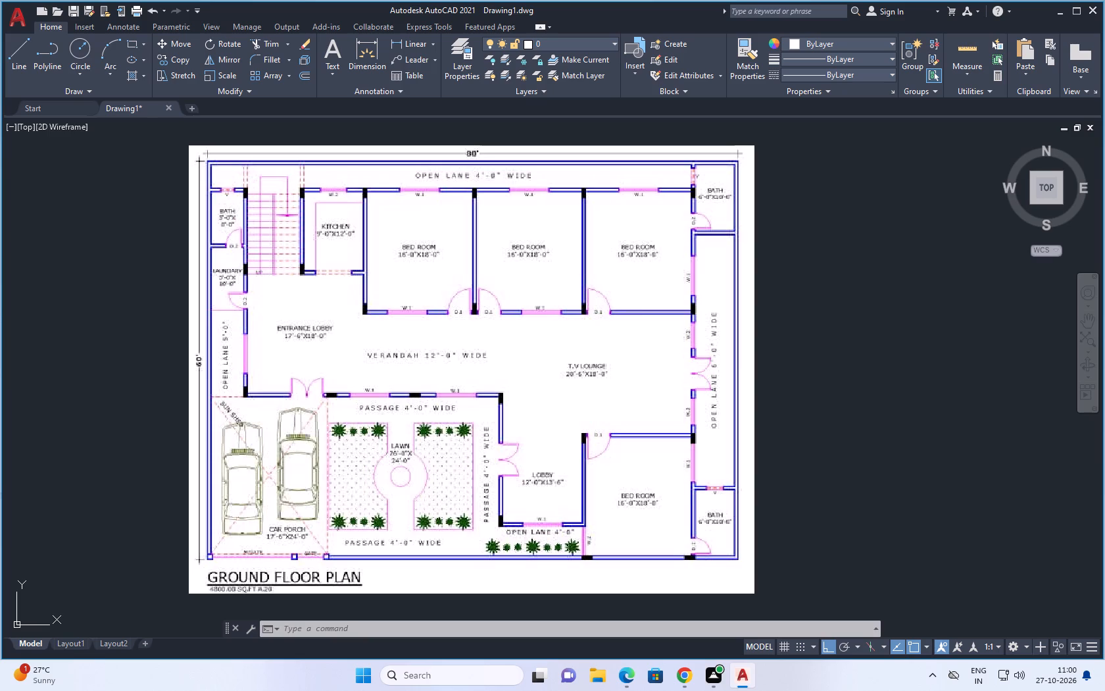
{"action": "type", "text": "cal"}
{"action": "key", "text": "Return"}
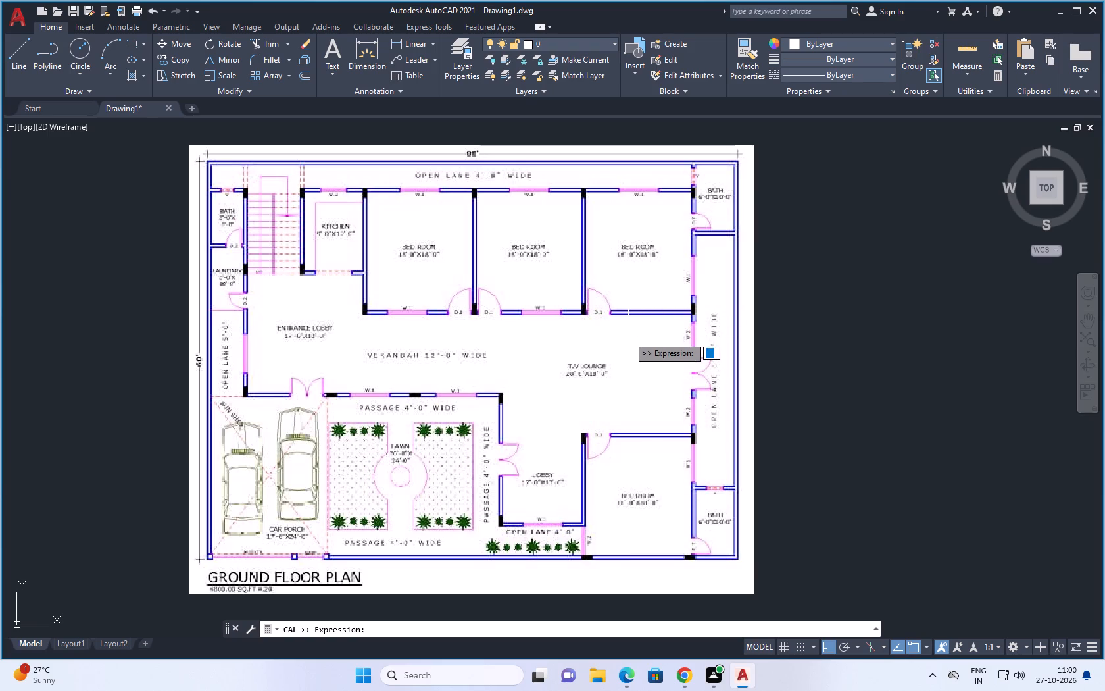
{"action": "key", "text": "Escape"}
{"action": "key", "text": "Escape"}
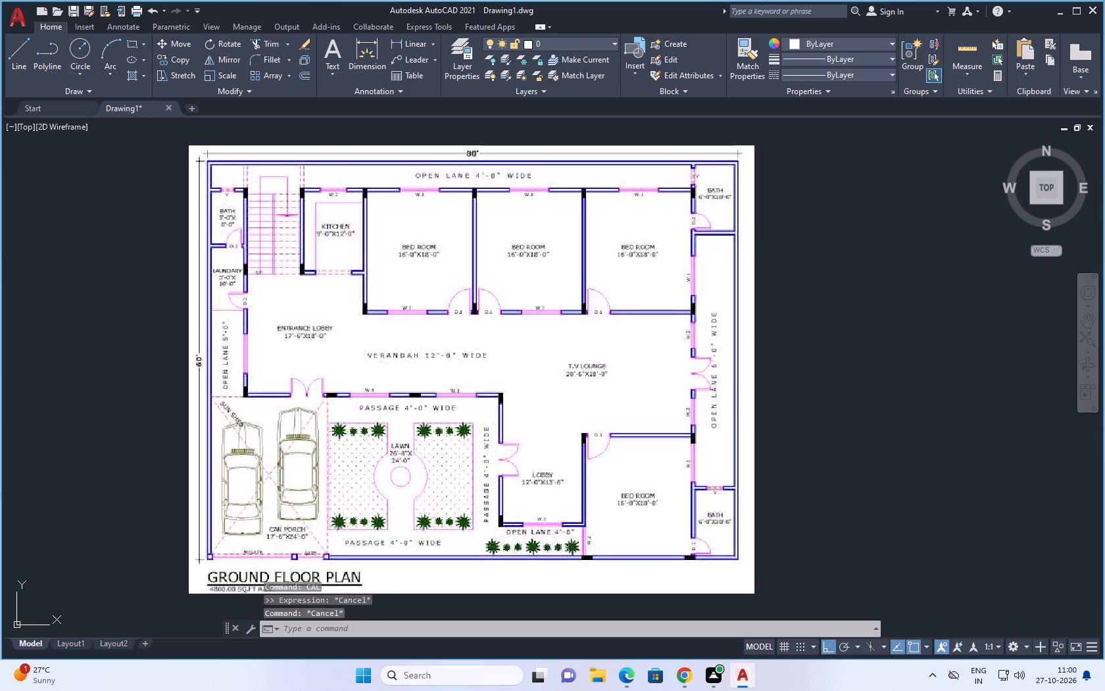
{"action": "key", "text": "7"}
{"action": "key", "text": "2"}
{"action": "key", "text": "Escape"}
Calculate 720-18*12*3-4*12 with the CAL command, subtracting three 18' room depths and the 4' open lane from the plan's overall depth.
{"action": "key", "text": "space"}
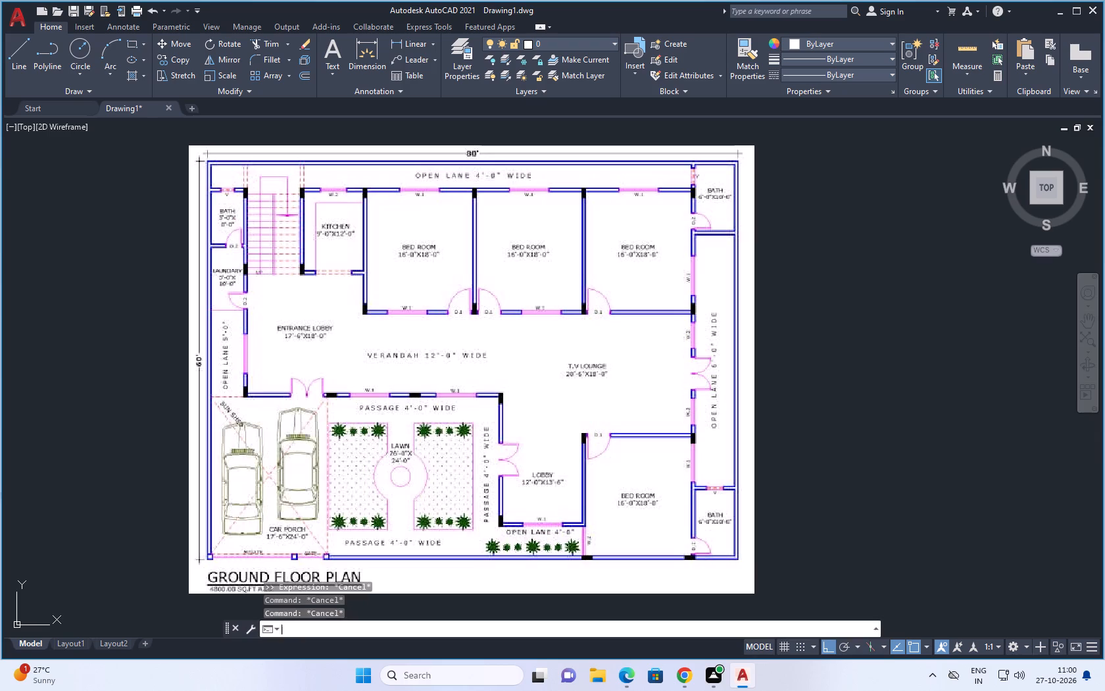
{"action": "type", "text": "72"}
{"action": "key", "text": "0"}
{"action": "key", "text": "asterisk"}
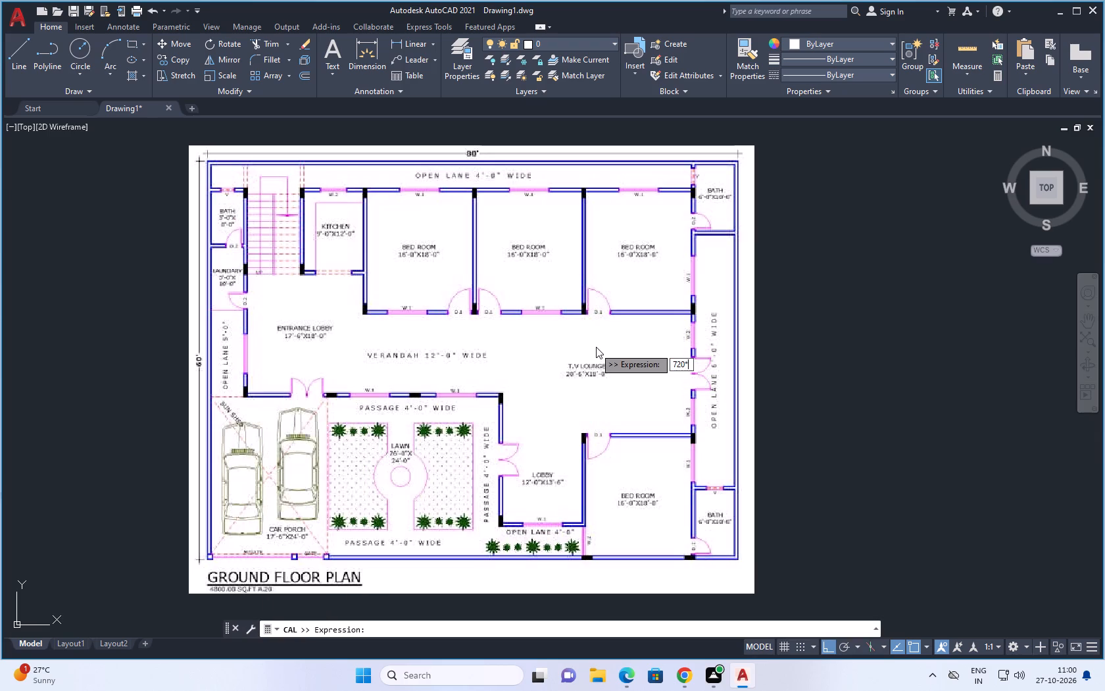
{"action": "type", "text": "12"}
{"action": "key", "text": "minus"}
{"action": "scroll", "coordinate": [443, 441], "scroll_direction": "up", "scroll_amount": 1}
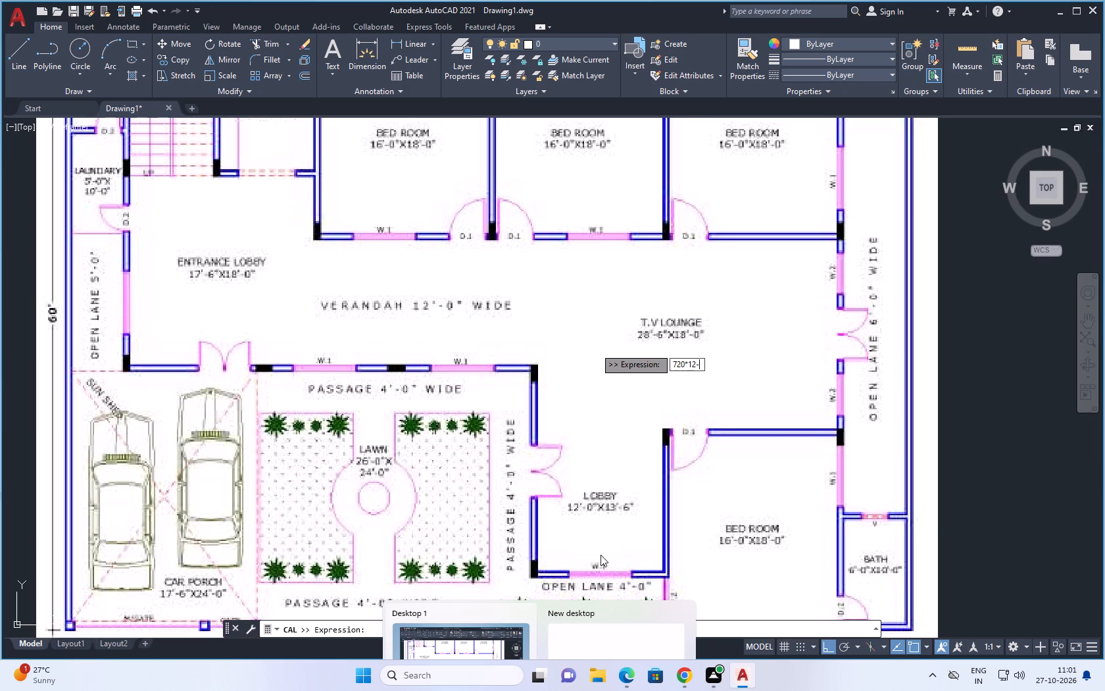
{"action": "scroll", "coordinate": [601, 555], "scroll_direction": "down", "scroll_amount": 1}
{"action": "key", "text": "BackSpace"}
{"action": "key", "text": "BackSpace"}
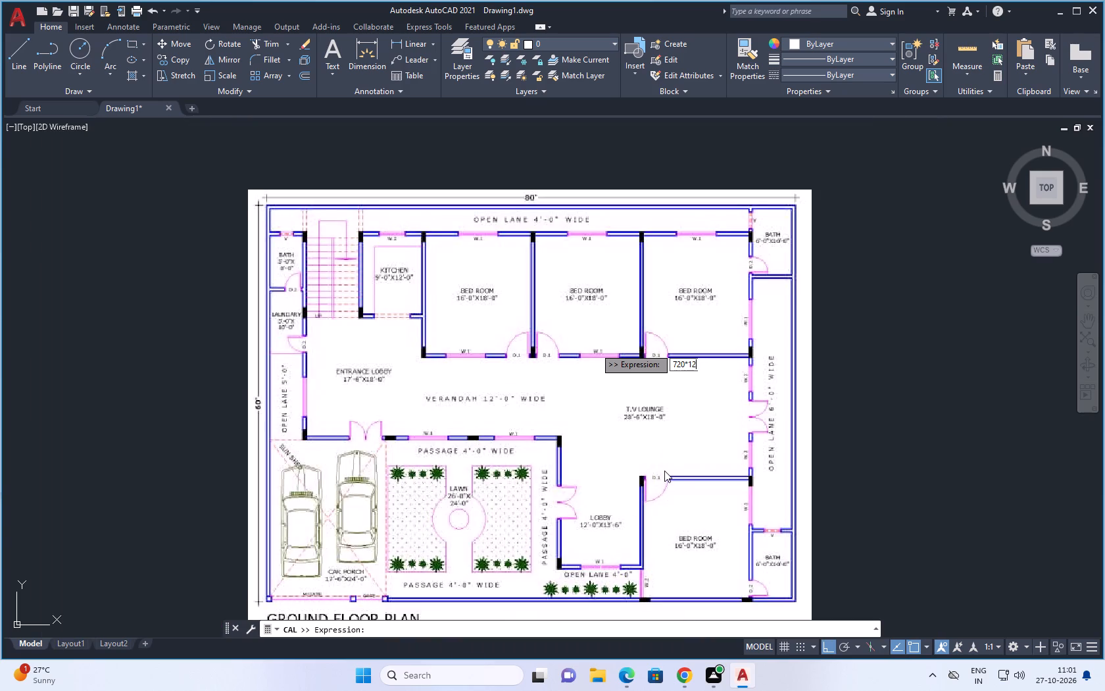
{"action": "key", "text": "BackSpace"}
{"action": "key", "text": "BackSpace"}
{"action": "key", "text": "minus"}
{"action": "key", "text": "1"}
{"action": "key", "text": "8"}
{"action": "key", "text": "asterisk"}
{"action": "key", "text": "1"}
{"action": "key", "text": "2"}
{"action": "key", "text": "asterisk"}
{"action": "key", "text": "3"}
{"action": "key", "text": "minus"}
{"action": "key", "text": "4"}
{"action": "key", "text": "asterisk"}
{"action": "key", "text": "1"}
{"action": "key", "text": "2"}
{"action": "key", "text": "Return"}
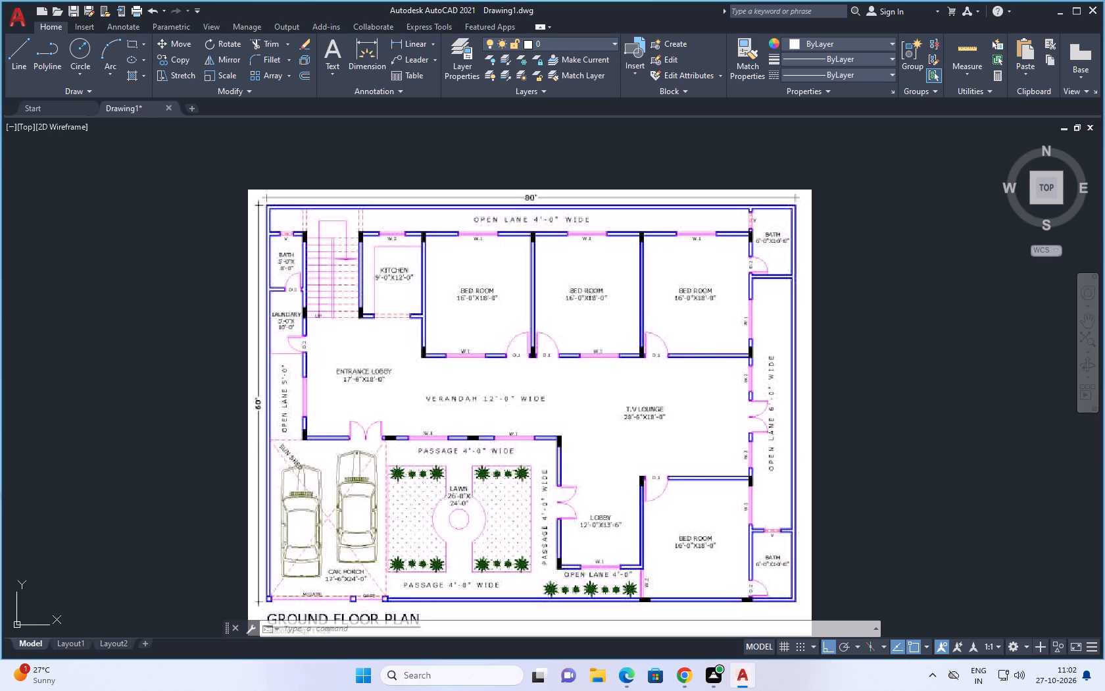
Calculate 24/5 with the CAL command to divide the remaining depth among the five walls crossed.
{"action": "type", "text": "ca"}
{"action": "key", "text": "l"}
{"action": "key", "text": "Return"}
{"action": "type", "text": "24"}
{"action": "key", "text": "asterisk"}
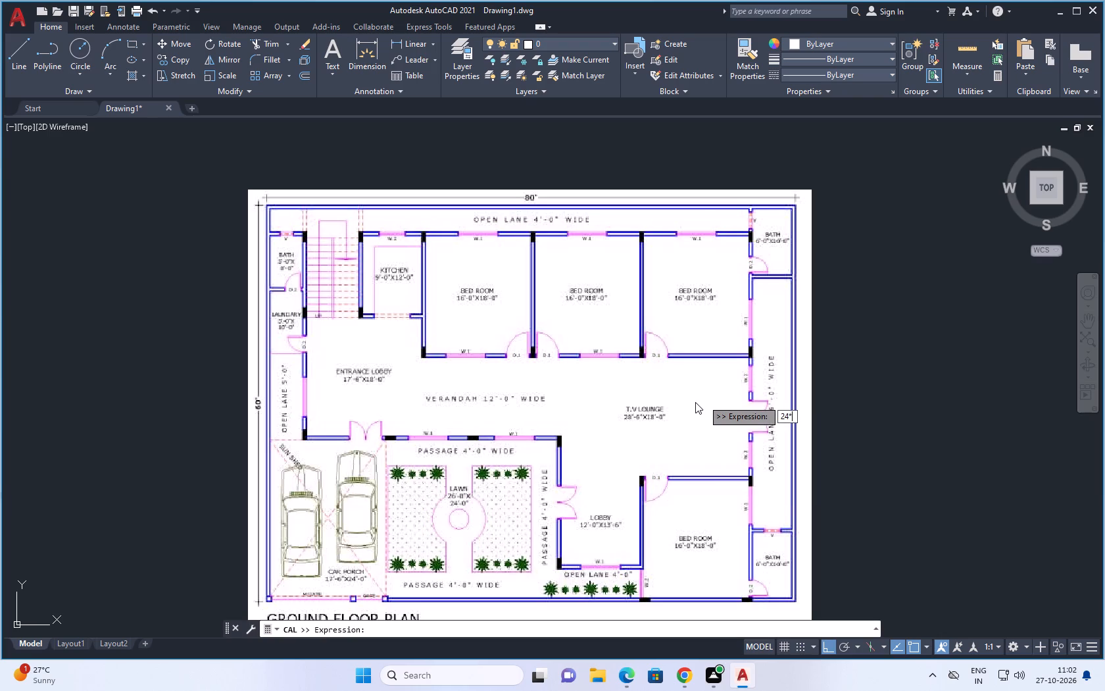
{"action": "type", "text": "/5"}
{"action": "key", "text": "Return"}
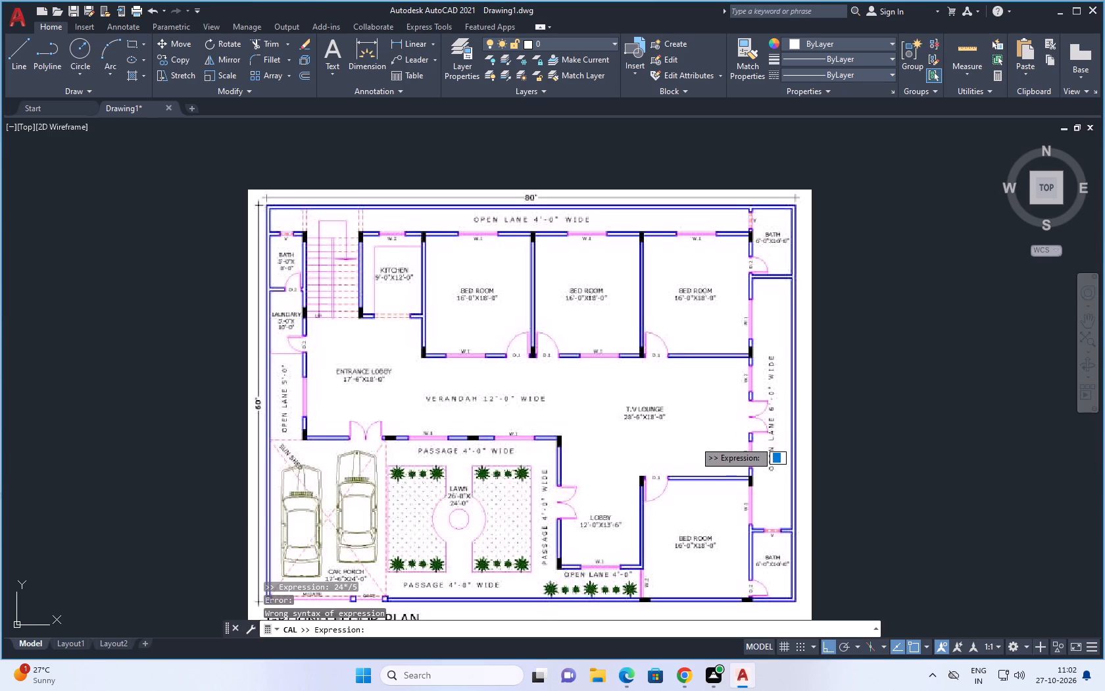
{"action": "key", "text": "space"}
{"action": "key", "text": "2"}
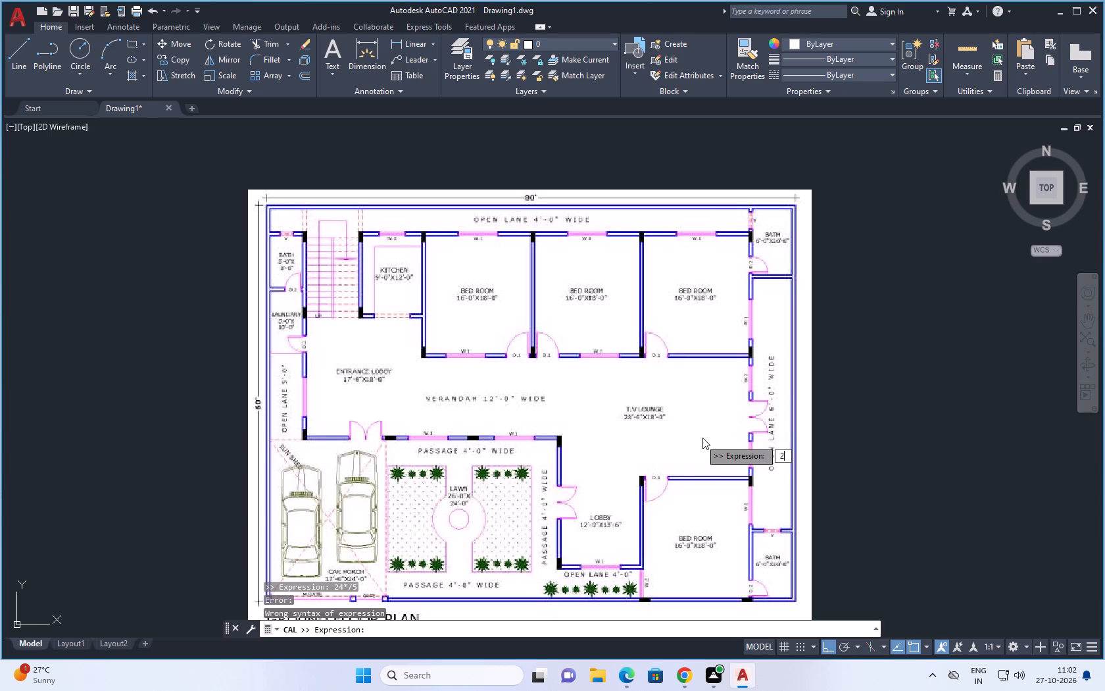
{"action": "key", "text": "4"}
{"action": "key", "text": "slash"}
{"action": "key", "text": "5"}
{"action": "key", "text": "Return"}
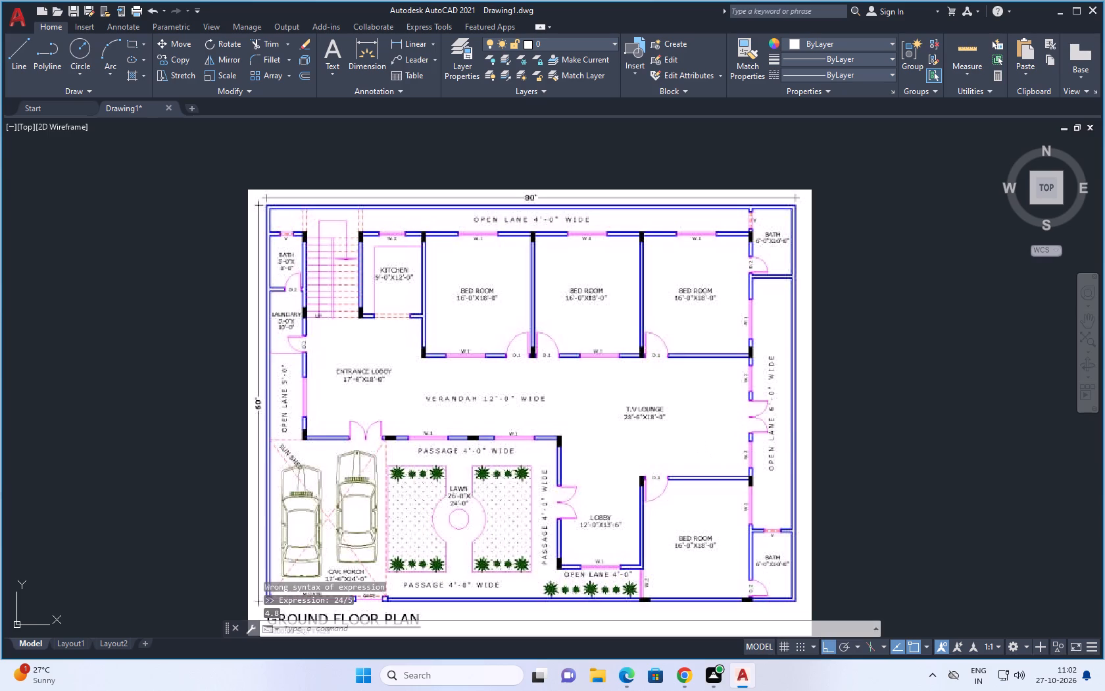
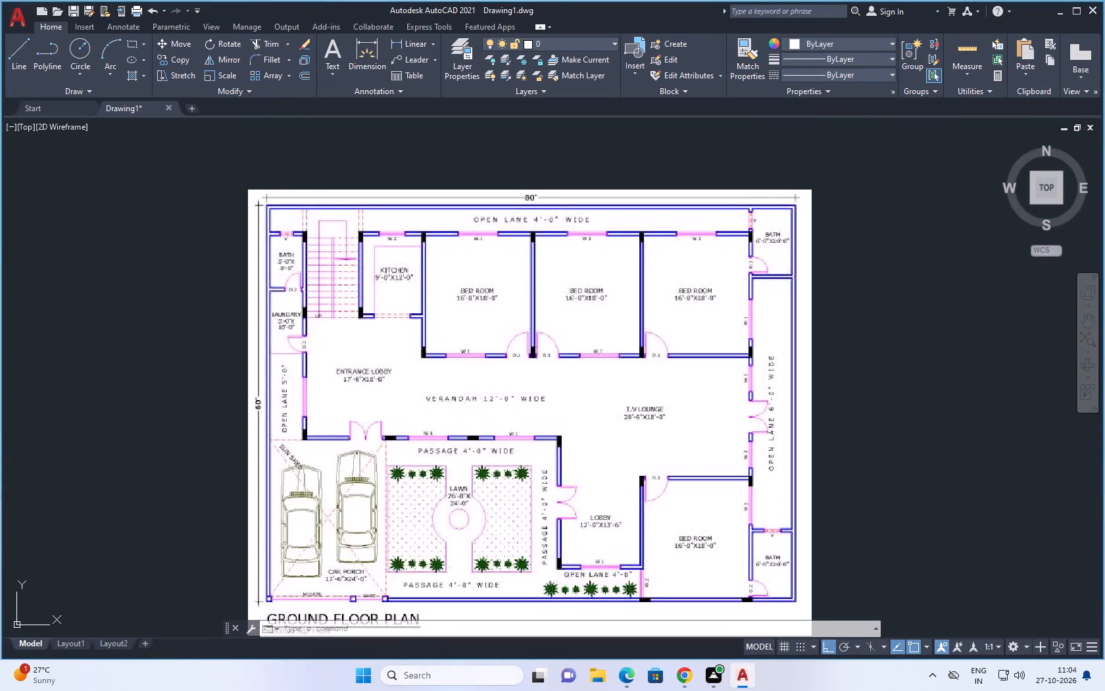
Draw the plan's outer boundary with the Line command as an 80' by 60' rectangle east of the reference image.
{"action": "scroll", "coordinate": [358, 524], "scroll_direction": "down", "scroll_amount": 2}
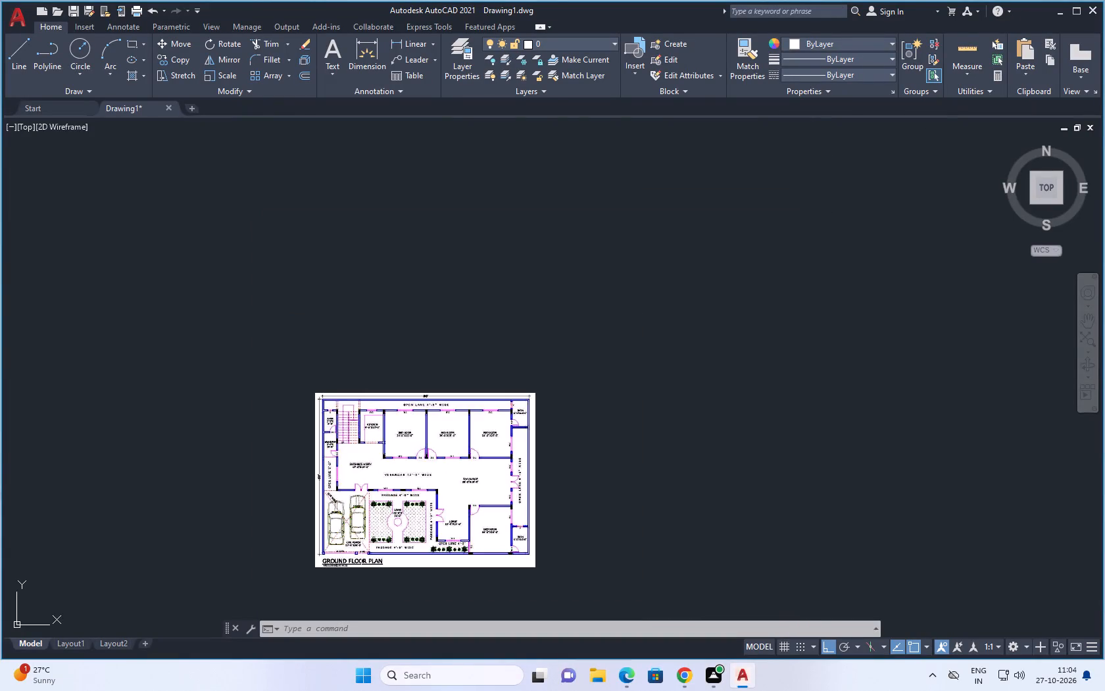
{"action": "scroll", "coordinate": [364, 530], "scroll_direction": "up", "scroll_amount": 1}
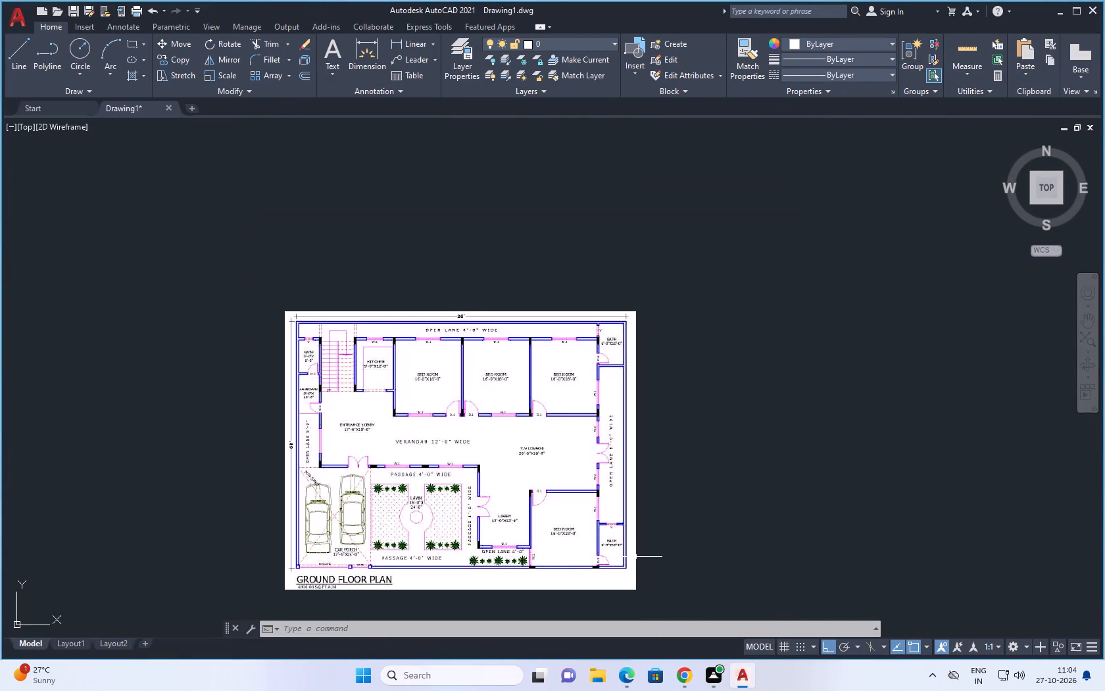
{"action": "scroll", "coordinate": [667, 567], "scroll_direction": "up", "scroll_amount": 1}
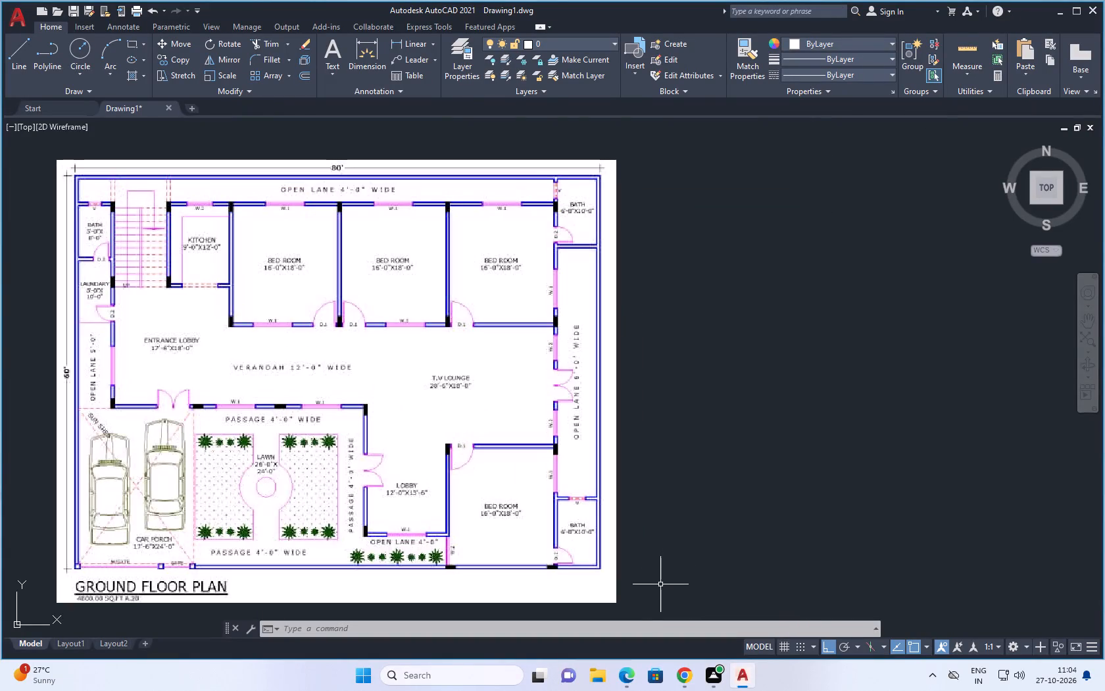
{"action": "key", "text": "Escape"}
{"action": "key", "text": "Escape"}
{"action": "key", "text": "l"}
{"action": "key", "text": "Return"}
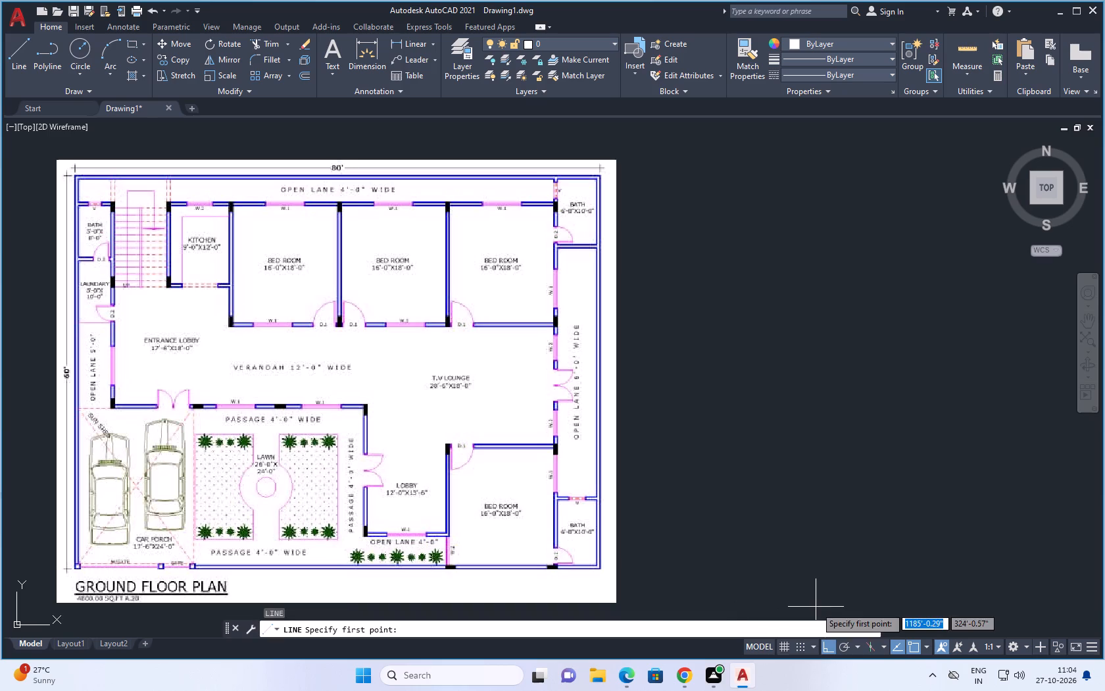
{"action": "left_click", "coordinate": [675, 184]}
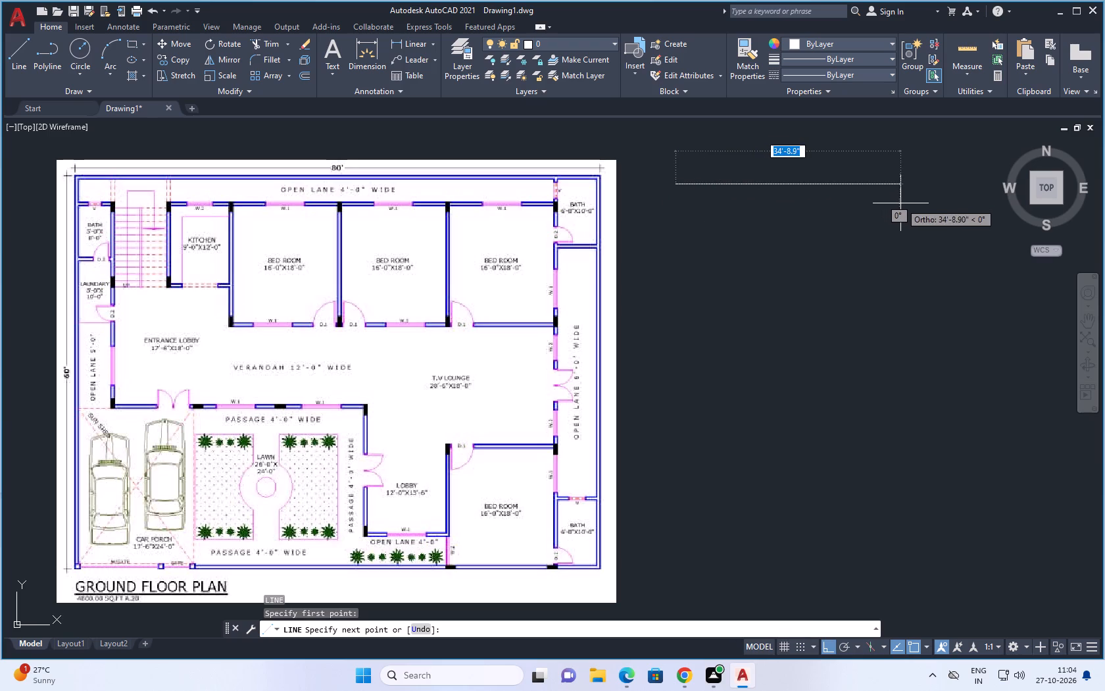
{"action": "type", "text": "80"}
{"action": "key", "text": "apostrophe"}
{"action": "key", "text": "Return"}
{"action": "scroll", "coordinate": [855, 363], "scroll_direction": "down", "scroll_amount": 3}
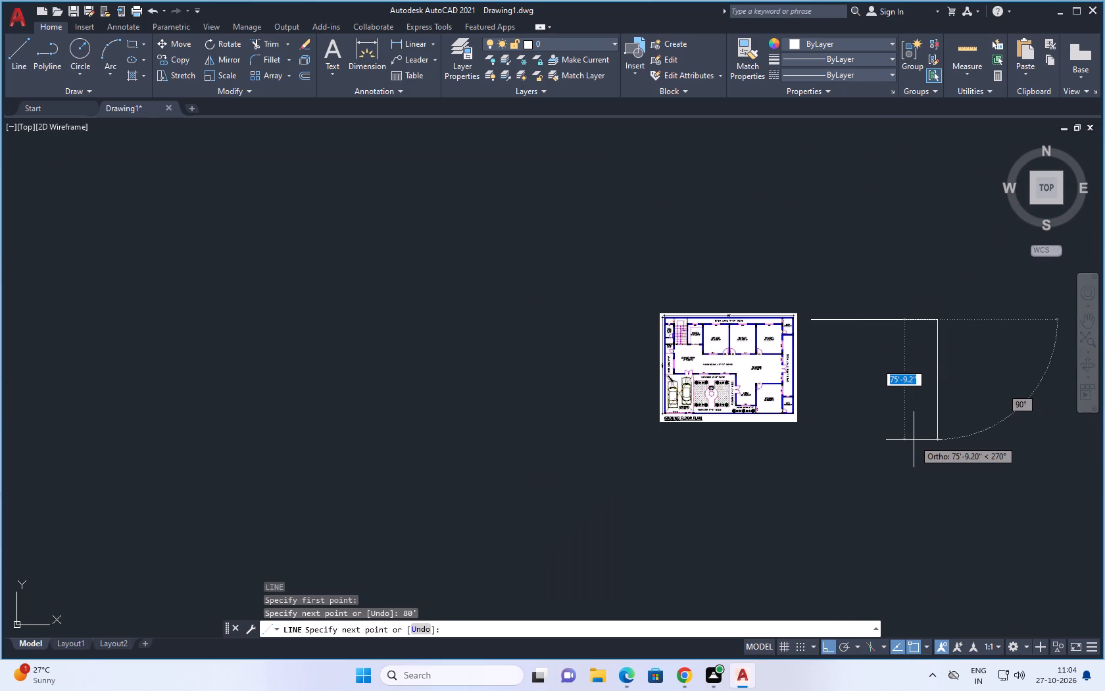
{"action": "scroll", "coordinate": [914, 440], "scroll_direction": "up", "scroll_amount": 2}
{"action": "type", "text": "60'"}
{"action": "key", "text": "Return"}
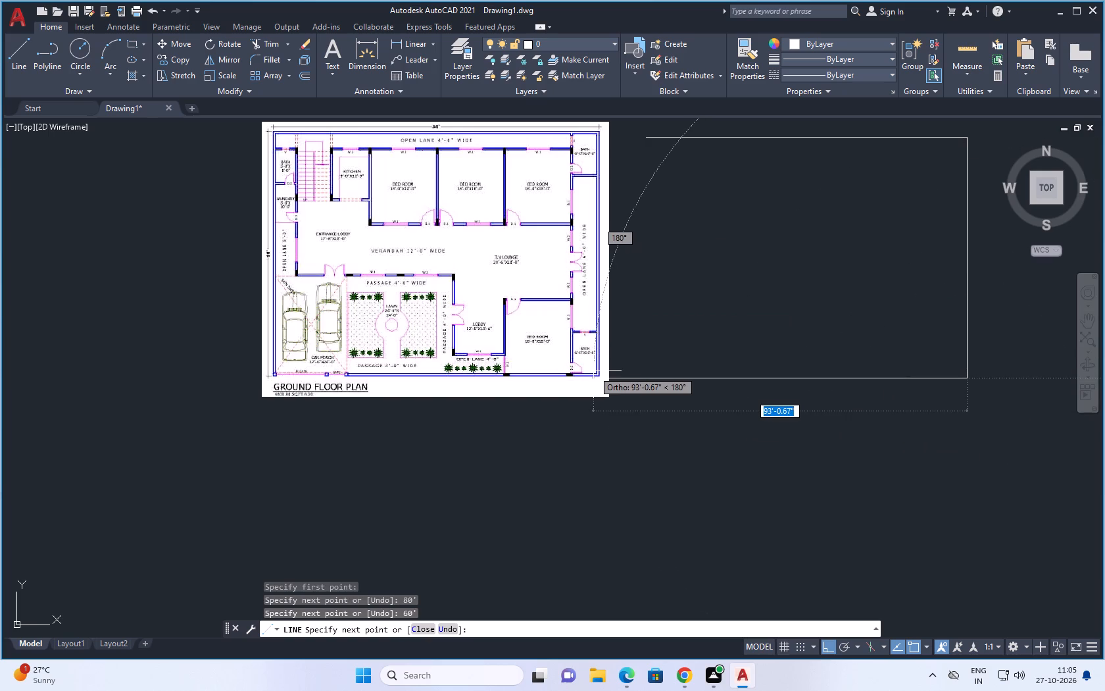
{"action": "type", "text": "80'"}
{"action": "key", "text": "Return"}
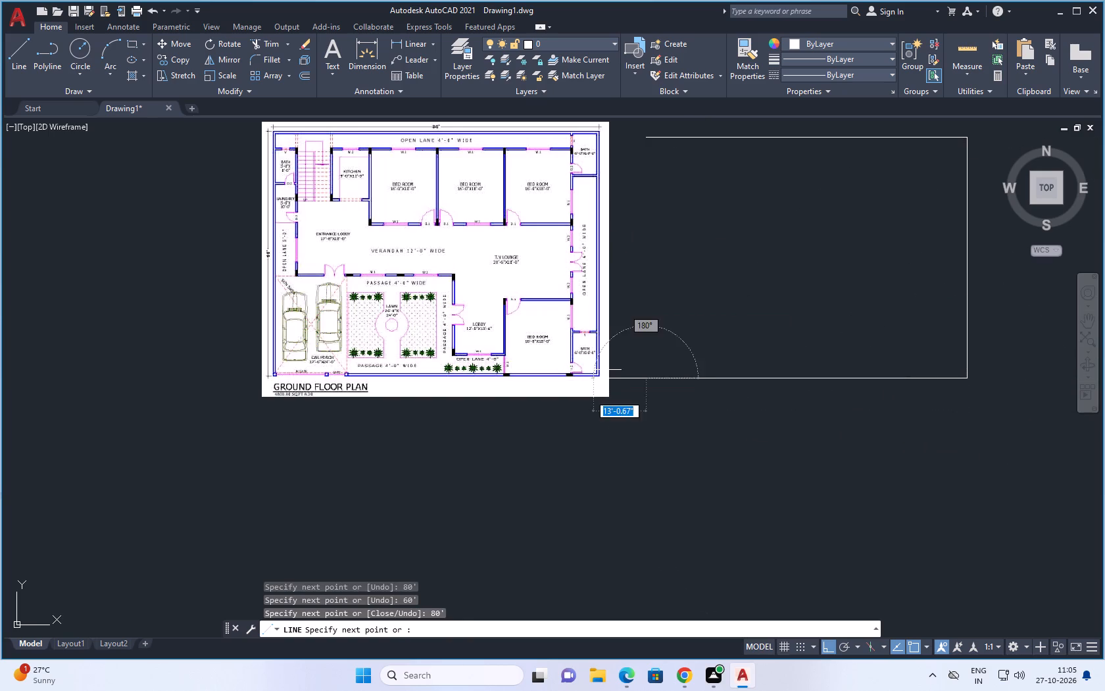
{"action": "left_click", "coordinate": [646, 136]}
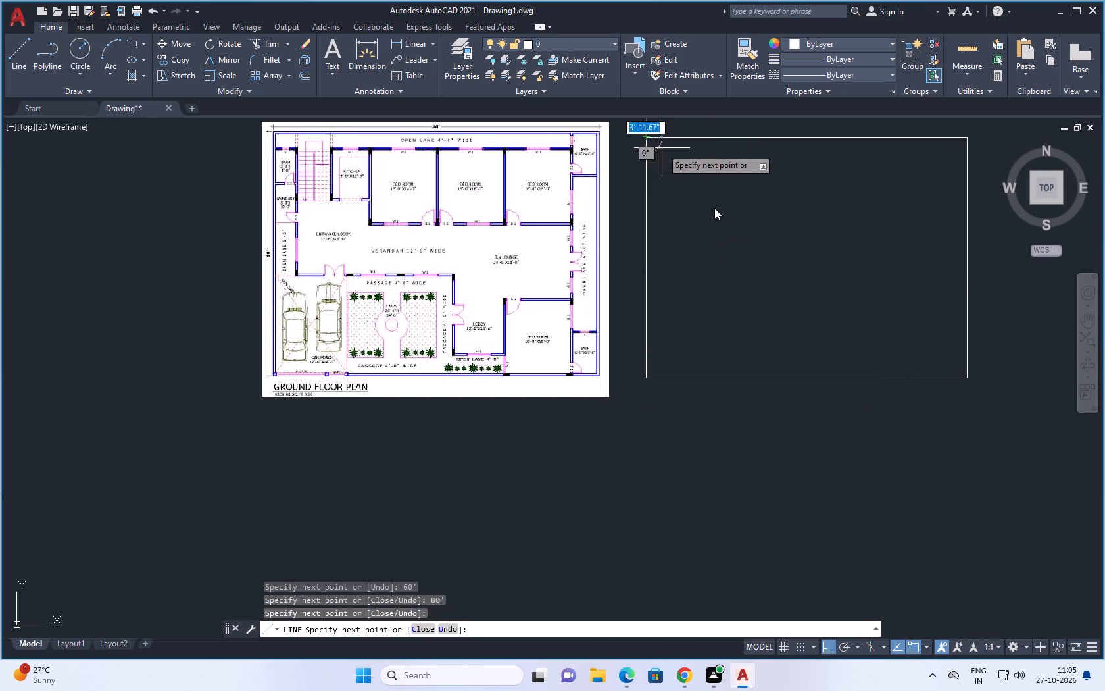
{"action": "key", "text": "Escape"}
Offset all four boundary lines inward by 4.8" to form the inner face of the outer walls.
{"action": "scroll", "coordinate": [741, 357], "scroll_direction": "down", "scroll_amount": 1}
{"action": "scroll", "coordinate": [740, 245], "scroll_direction": "up", "scroll_amount": 1}
{"action": "key", "text": "Escape"}
{"action": "key", "text": "Escape"}
{"action": "type", "text": "o 4."}
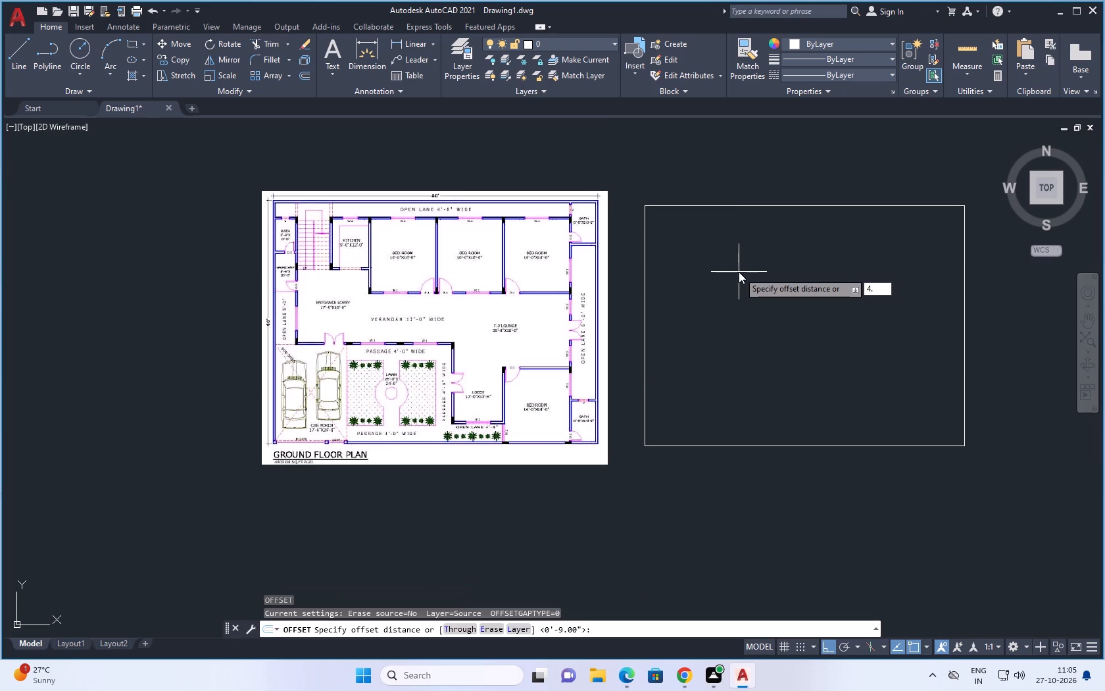
{"action": "key", "text": "8"}
{"action": "key", "text": "Return"}
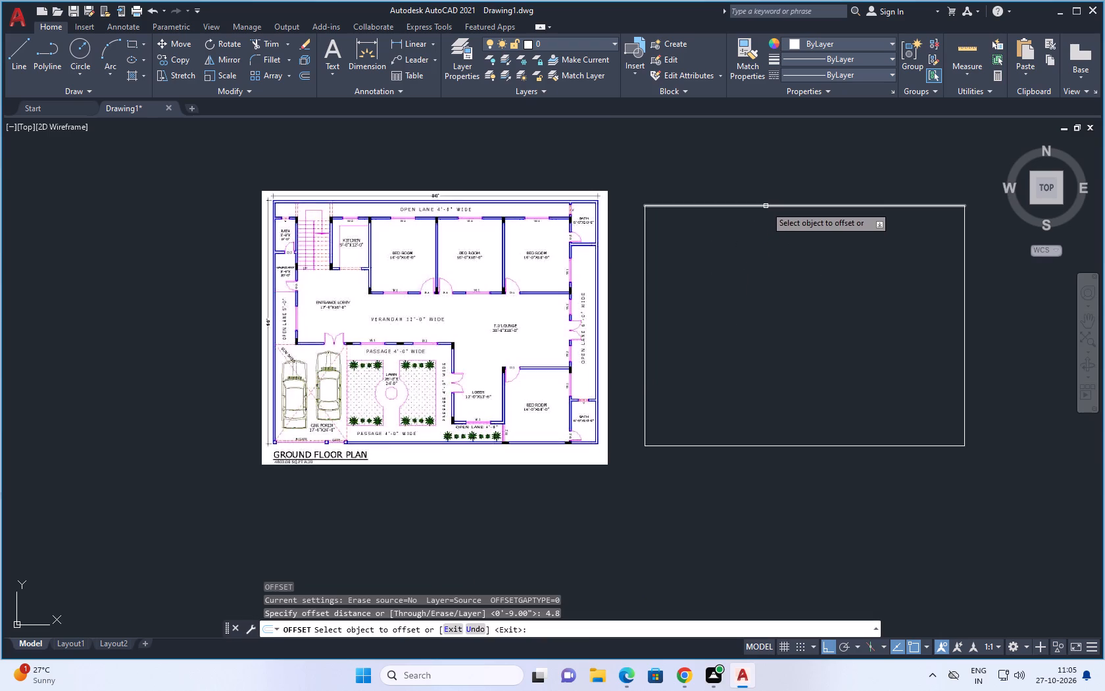
{"action": "left_click_drag", "start_coordinate": [766, 206], "coordinate": [766, 216]}
{"action": "left_click", "coordinate": [772, 246]}
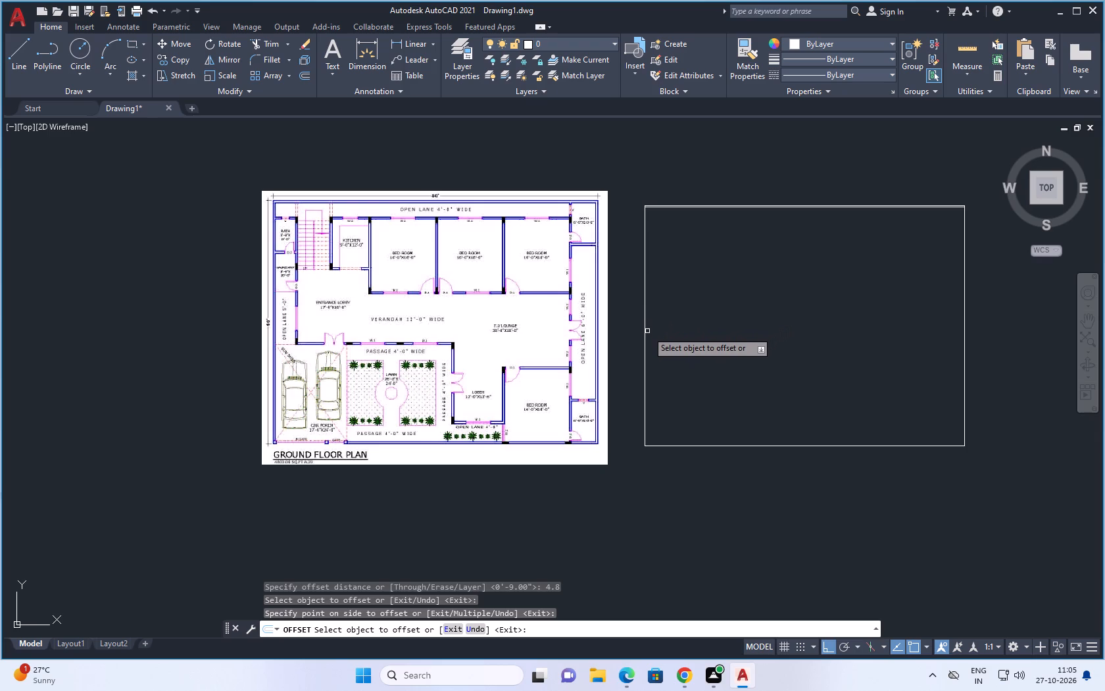
{"action": "left_click", "coordinate": [644, 336]}
{"action": "left_click", "coordinate": [741, 332]}
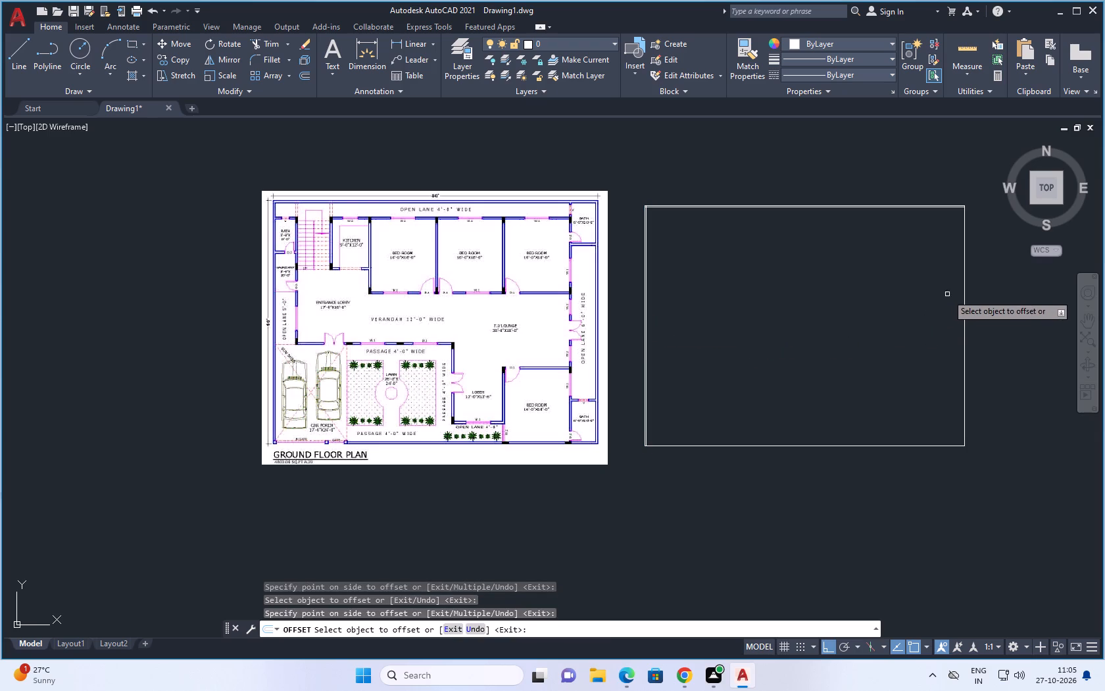
{"action": "left_click", "coordinate": [965, 309]}
{"action": "left_click", "coordinate": [920, 342]}
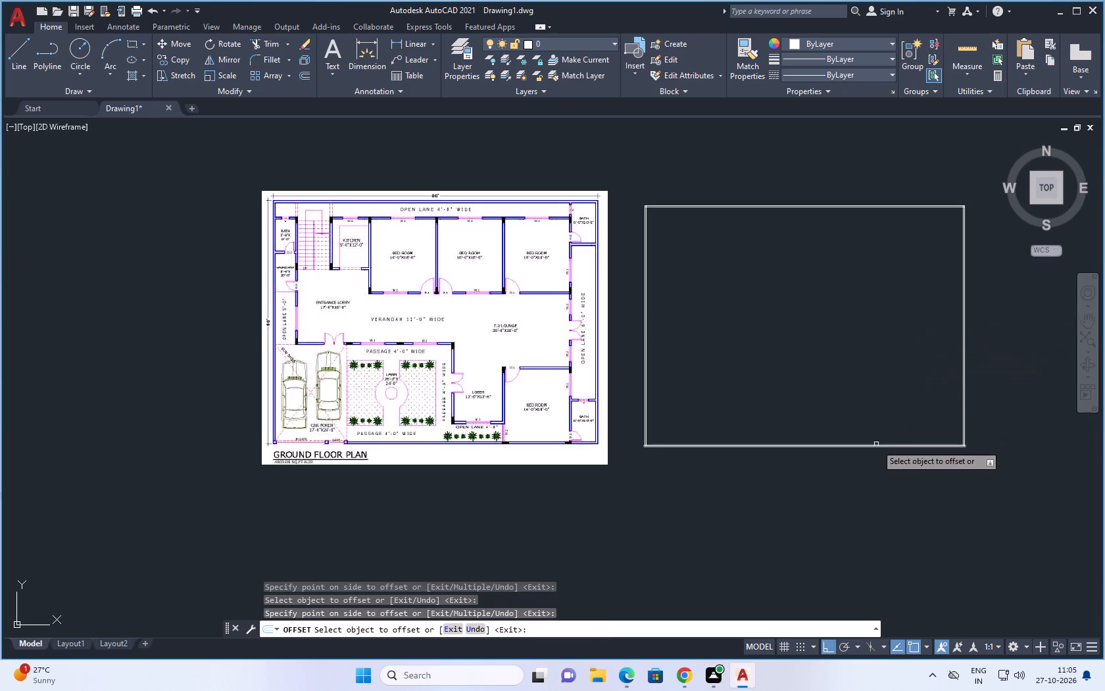
{"action": "left_click", "coordinate": [875, 446]}
{"action": "left_click", "coordinate": [845, 362]}
{"action": "key", "text": "Escape"}
{"action": "key", "text": "Escape"}
{"action": "key", "text": "Escape"}
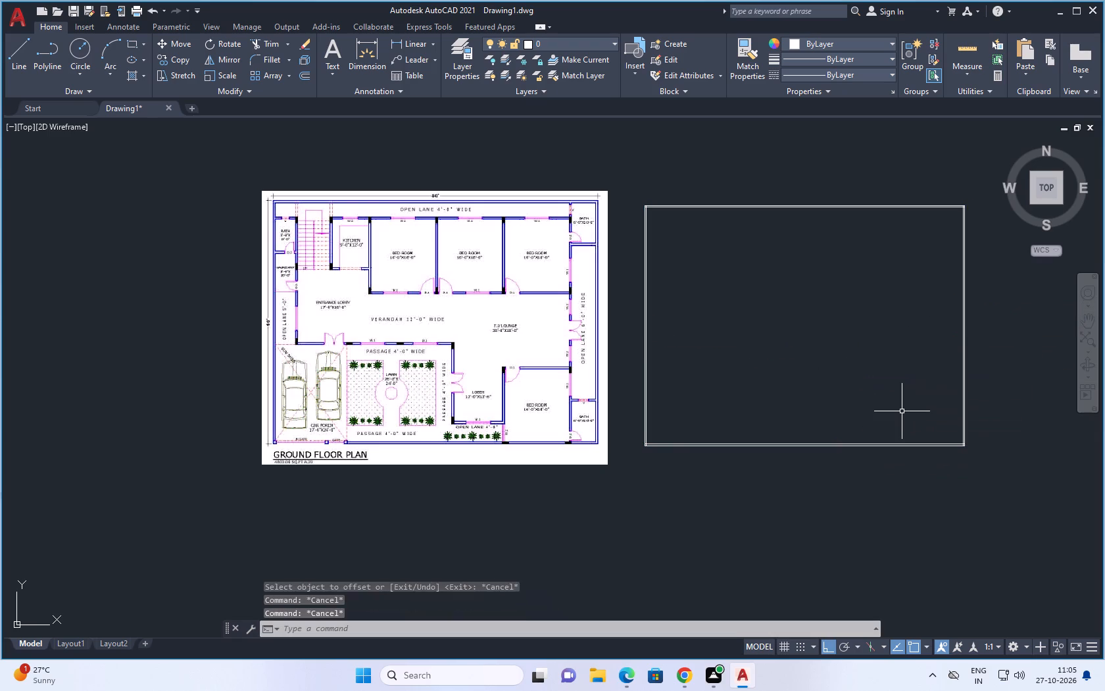
{"action": "key", "text": "Escape"}
{"action": "key", "text": "Escape"}
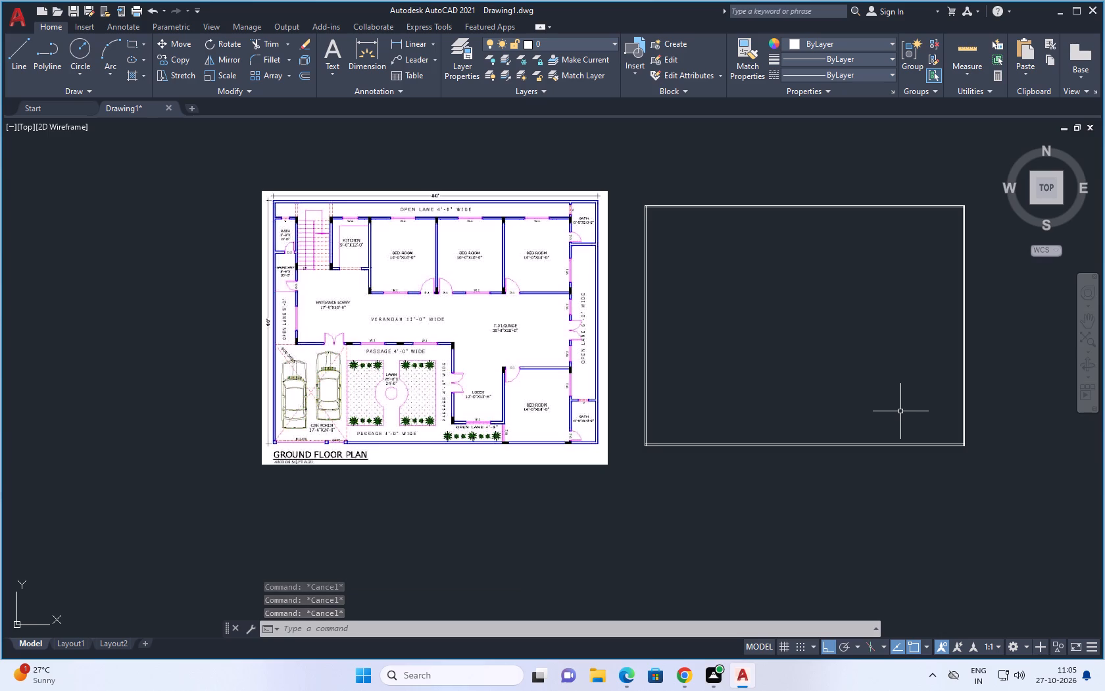
Trim the overlapping inner wall lines at the boundary's north-west and north-east corners.
{"action": "type", "text": "tr"}
{"action": "key", "text": "space"}
{"action": "key", "text": "space"}
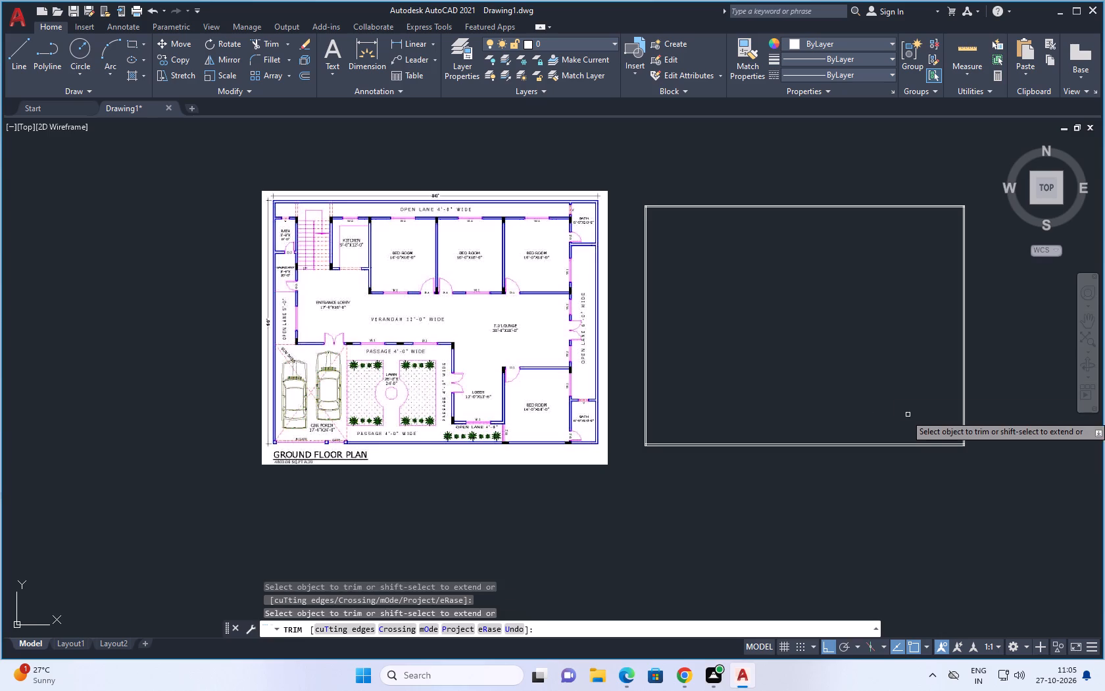
{"action": "scroll", "coordinate": [643, 199], "scroll_direction": "up", "scroll_amount": 9}
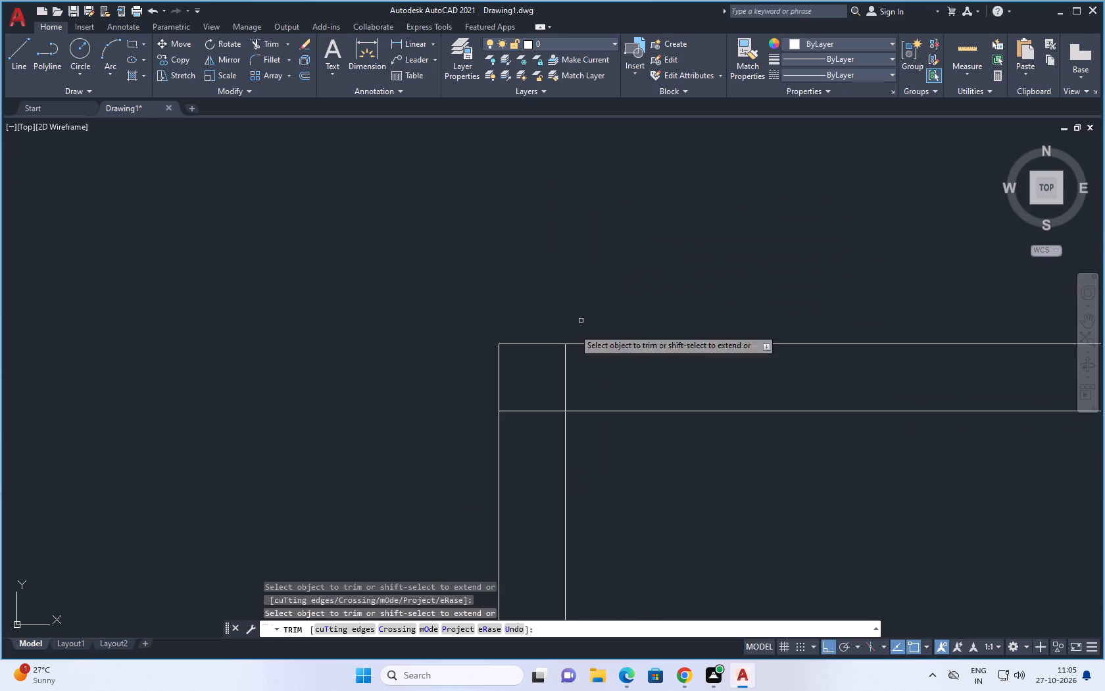
{"action": "left_click", "coordinate": [565, 360]}
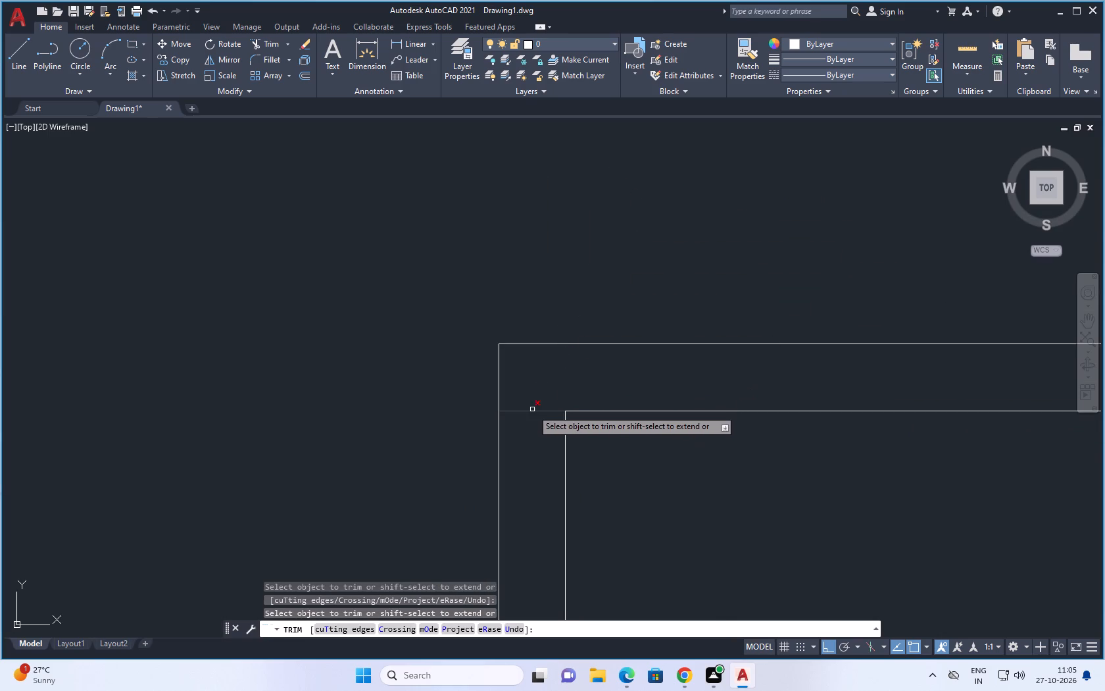
{"action": "left_click", "coordinate": [532, 410]}
{"action": "scroll", "coordinate": [506, 348], "scroll_direction": "down", "scroll_amount": 12}
{"action": "scroll", "coordinate": [702, 347], "scroll_direction": "up", "scroll_amount": 6}
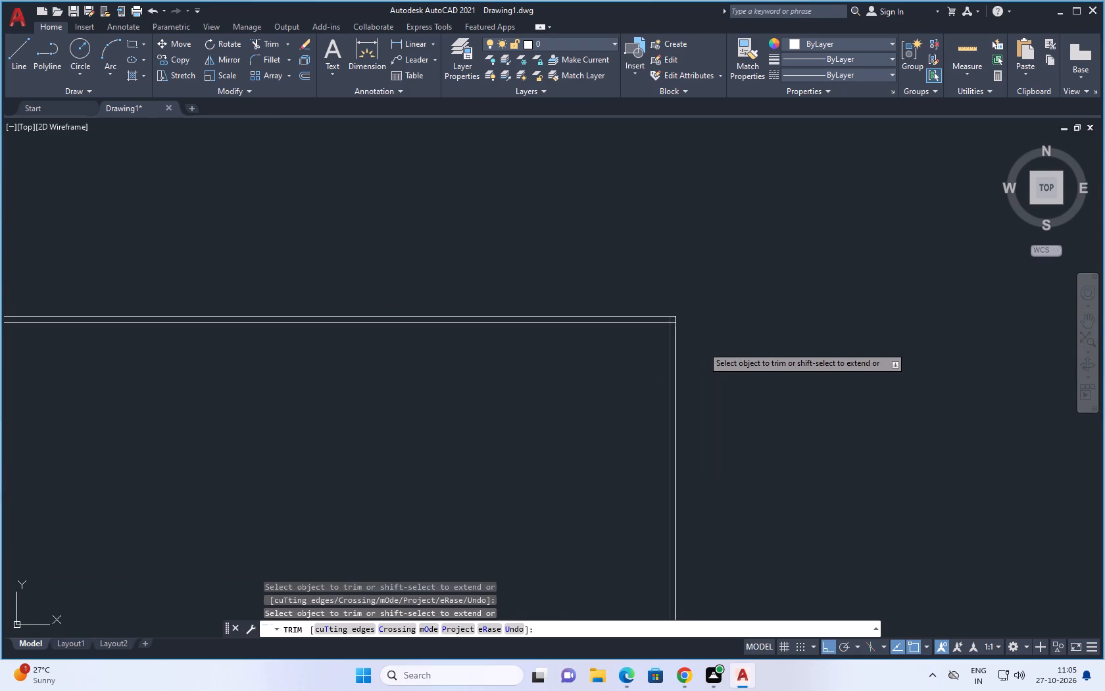
{"action": "scroll", "coordinate": [668, 320], "scroll_direction": "up", "scroll_amount": 6}
{"action": "left_click_drag", "start_coordinate": [641, 303], "coordinate": [658, 307]}
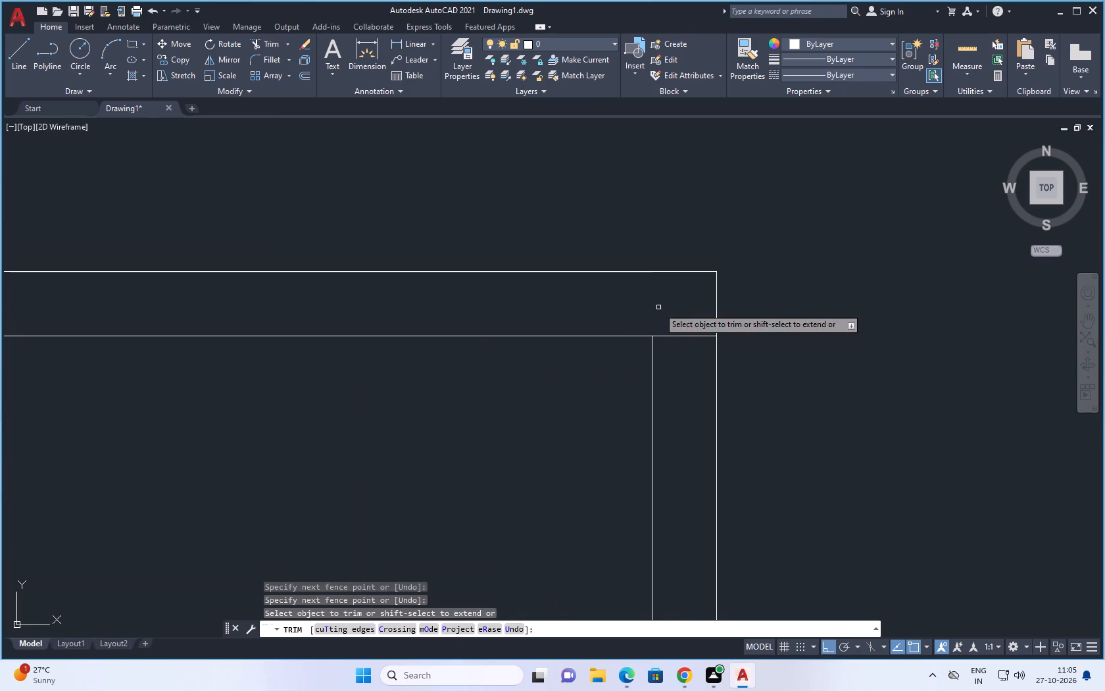
{"action": "left_click_drag", "start_coordinate": [683, 309], "coordinate": [683, 374]}
Trim the overlapping inner wall lines at the boundary's south-east and south-west corners.
{"action": "scroll", "coordinate": [693, 327], "scroll_direction": "down", "scroll_amount": 12}
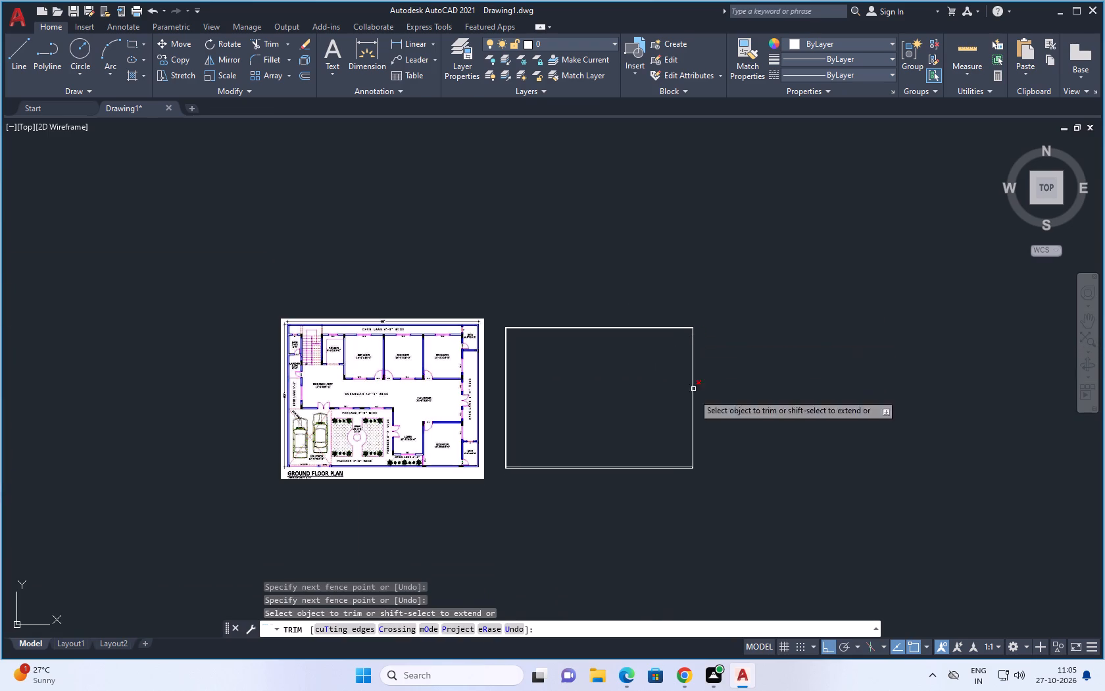
{"action": "scroll", "coordinate": [672, 460], "scroll_direction": "up", "scroll_amount": 5}
{"action": "scroll", "coordinate": [799, 513], "scroll_direction": "up", "scroll_amount": 5}
{"action": "left_click_drag", "start_coordinate": [731, 490], "coordinate": [717, 536]}
{"action": "left_click_drag", "start_coordinate": [713, 529], "coordinate": [654, 532]}
{"action": "scroll", "coordinate": [759, 495], "scroll_direction": "down", "scroll_amount": 5}
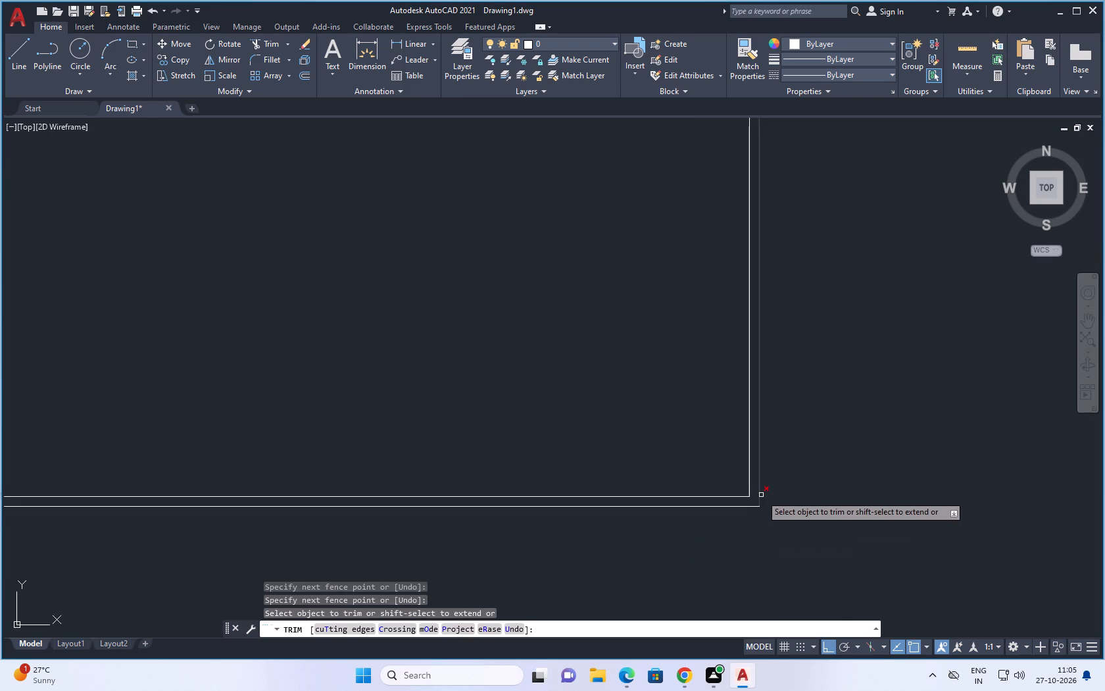
{"action": "scroll", "coordinate": [763, 493], "scroll_direction": "down", "scroll_amount": 6}
{"action": "scroll", "coordinate": [505, 465], "scroll_direction": "up", "scroll_amount": 5}
{"action": "scroll", "coordinate": [731, 482], "scroll_direction": "down", "scroll_amount": 4}
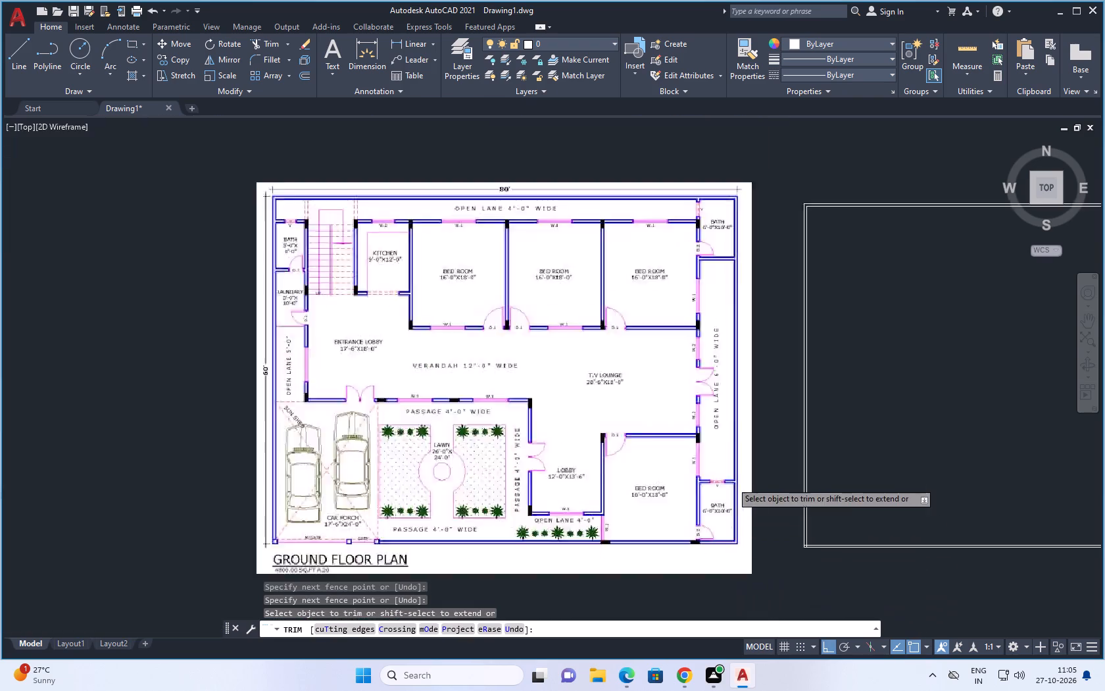
{"action": "scroll", "coordinate": [783, 514], "scroll_direction": "up", "scroll_amount": 5}
{"action": "scroll", "coordinate": [687, 486], "scroll_direction": "up", "scroll_amount": 10}
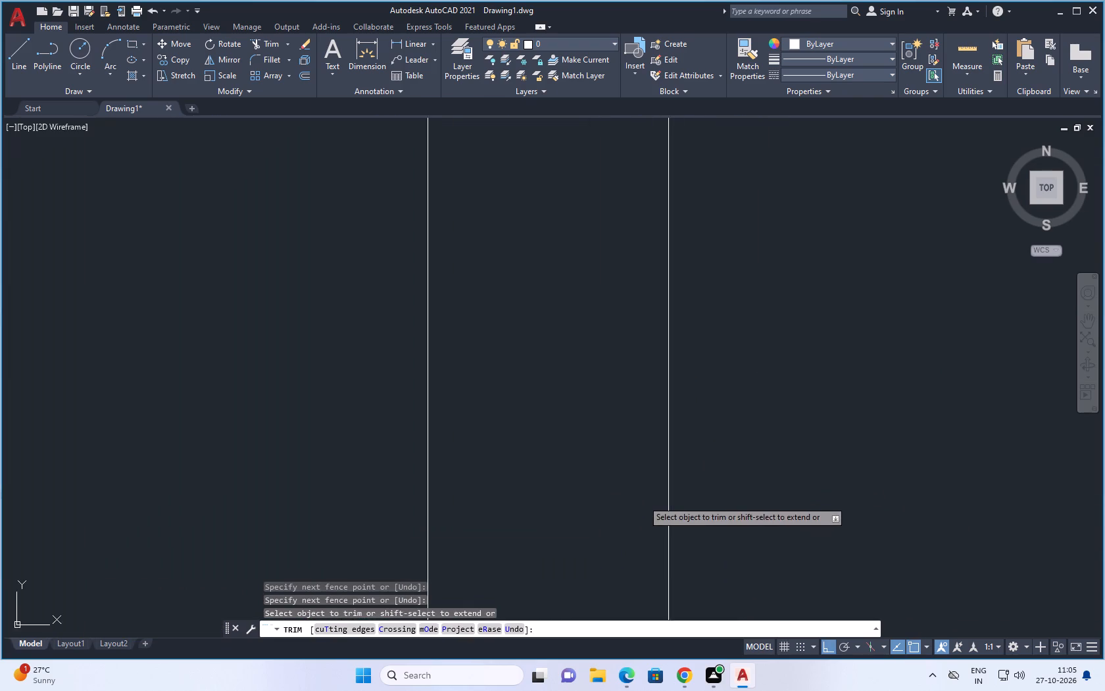
{"action": "scroll", "coordinate": [643, 500], "scroll_direction": "up", "scroll_amount": 1}
{"action": "scroll", "coordinate": [628, 435], "scroll_direction": "down", "scroll_amount": 6}
{"action": "scroll", "coordinate": [639, 496], "scroll_direction": "up", "scroll_amount": 3}
{"action": "left_click_drag", "start_coordinate": [561, 351], "coordinate": [714, 482]}
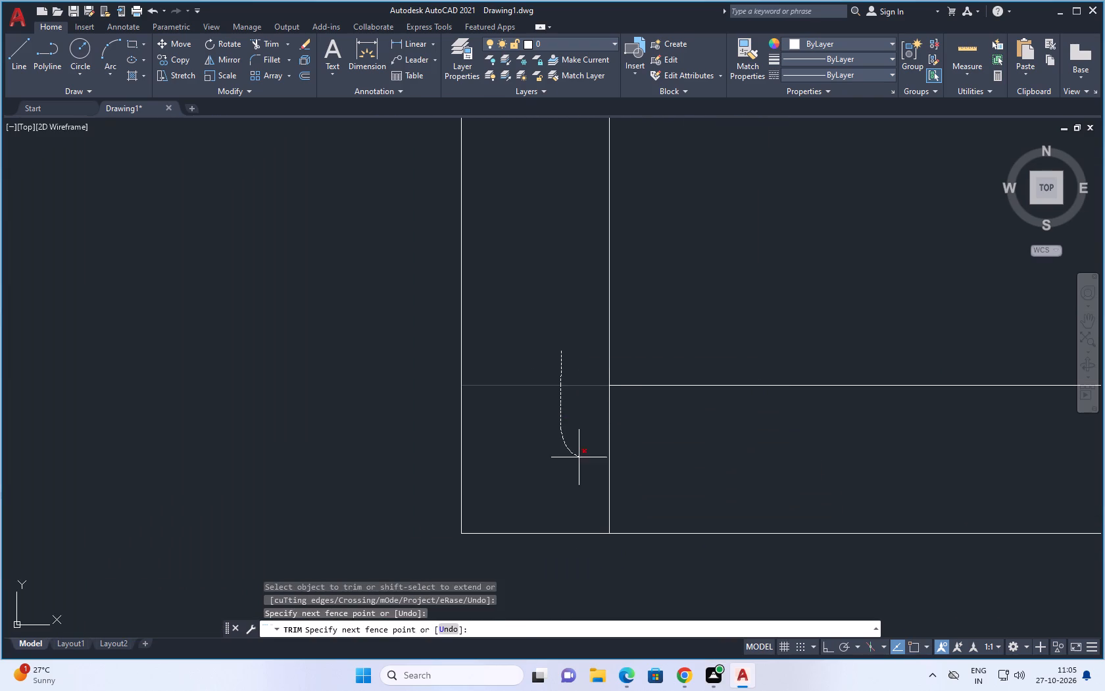
{"action": "left_click_drag", "start_coordinate": [714, 482], "coordinate": [718, 482]}
{"action": "scroll", "coordinate": [618, 471], "scroll_direction": "down", "scroll_amount": 17}
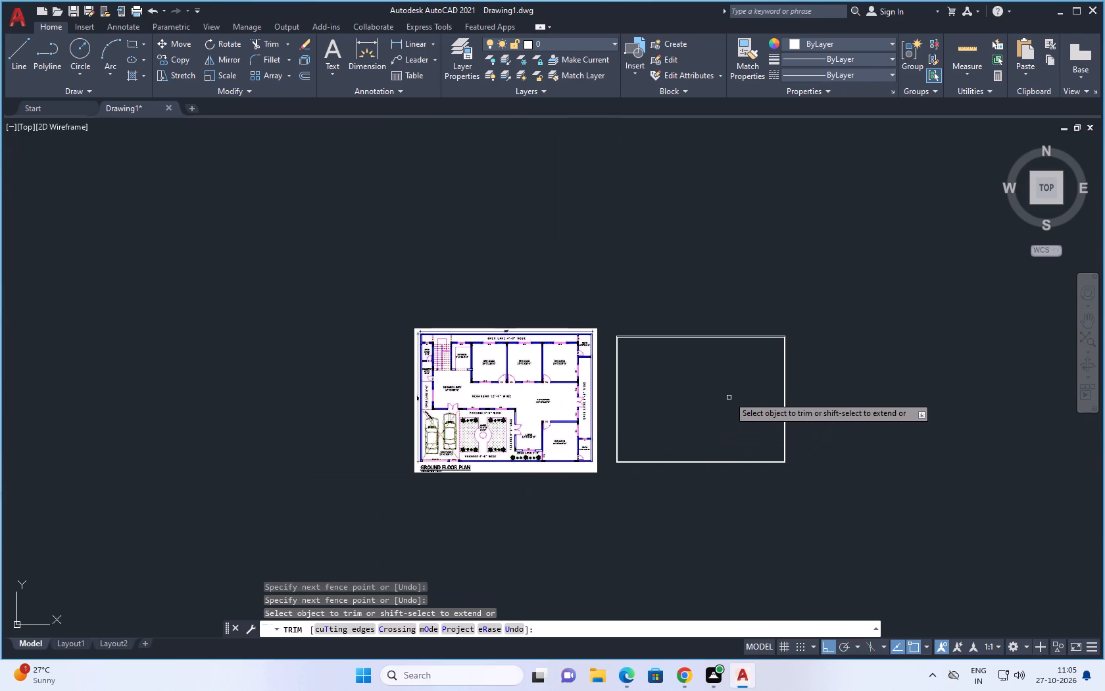
{"action": "scroll", "coordinate": [683, 333], "scroll_direction": "up", "scroll_amount": 1}
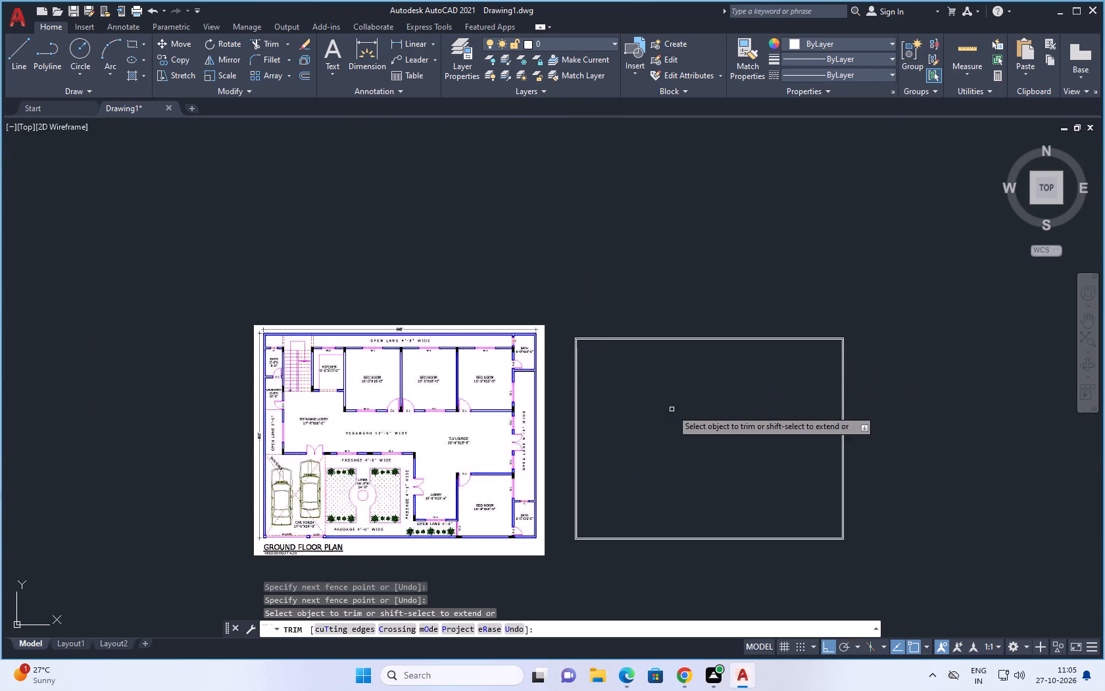
{"action": "key", "text": "Escape"}
Offset the north outer wall's inner line 4' south to mark the edge of the north open lane.
{"action": "key", "text": "o"}
{"action": "key", "text": "space"}
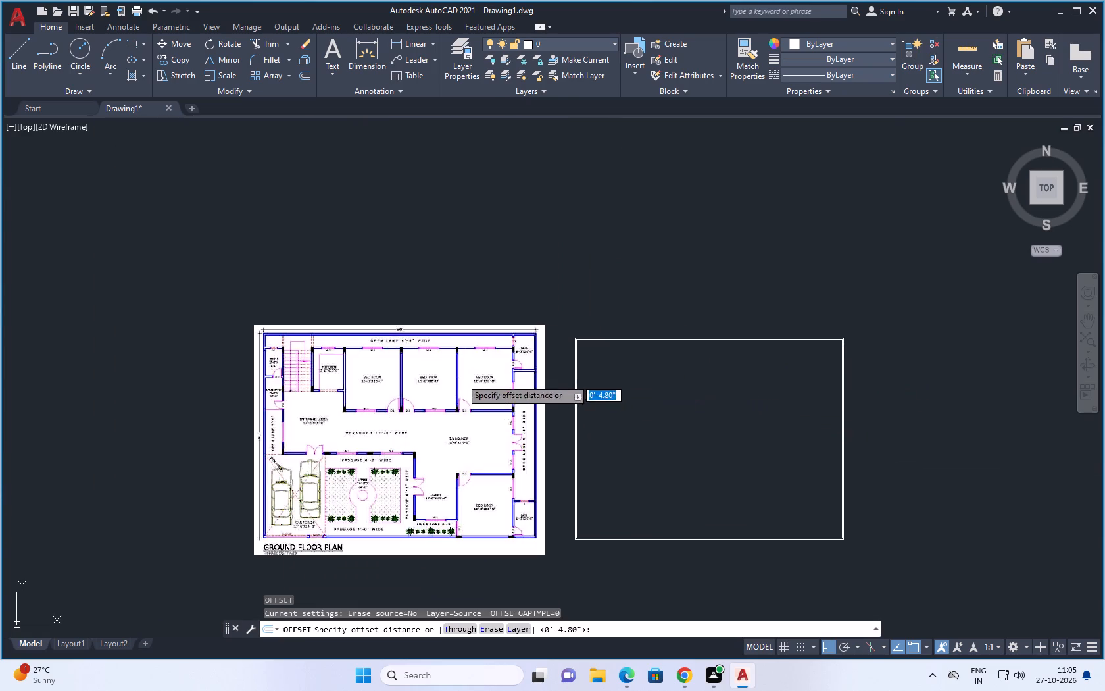
{"action": "scroll", "coordinate": [393, 336], "scroll_direction": "up", "scroll_amount": 3}
{"action": "scroll", "coordinate": [340, 362], "scroll_direction": "down", "scroll_amount": 4}
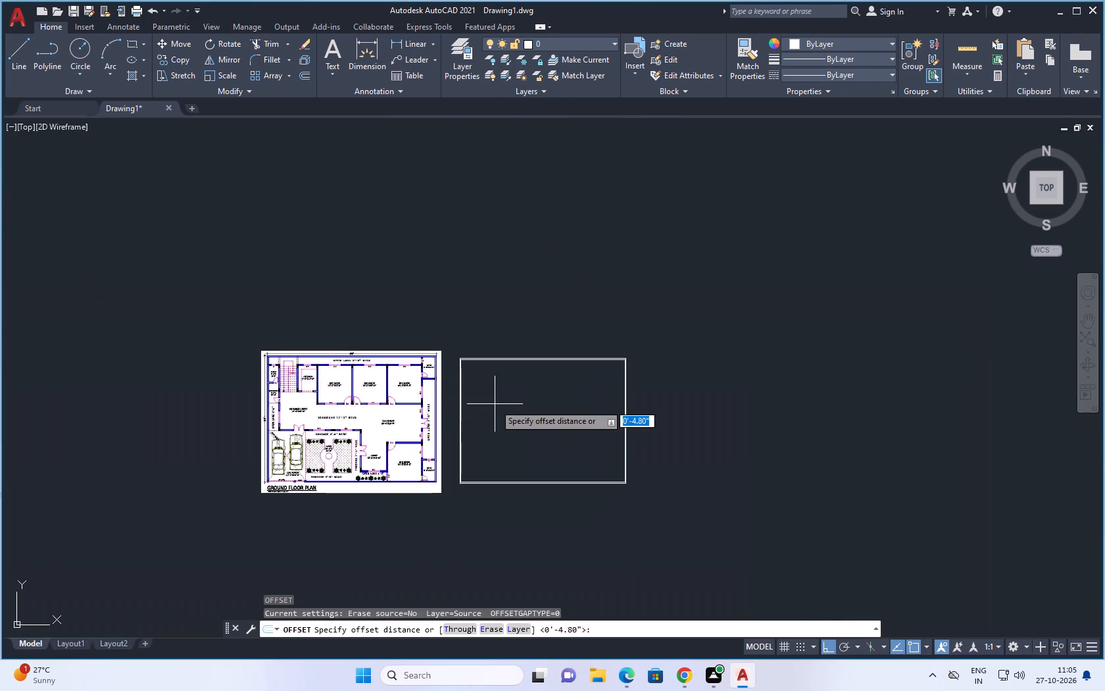
{"action": "key", "text": "5"}
{"action": "key", "text": "BackSpace"}
{"action": "key", "text": "4"}
{"action": "key", "text": "apostrophe"}
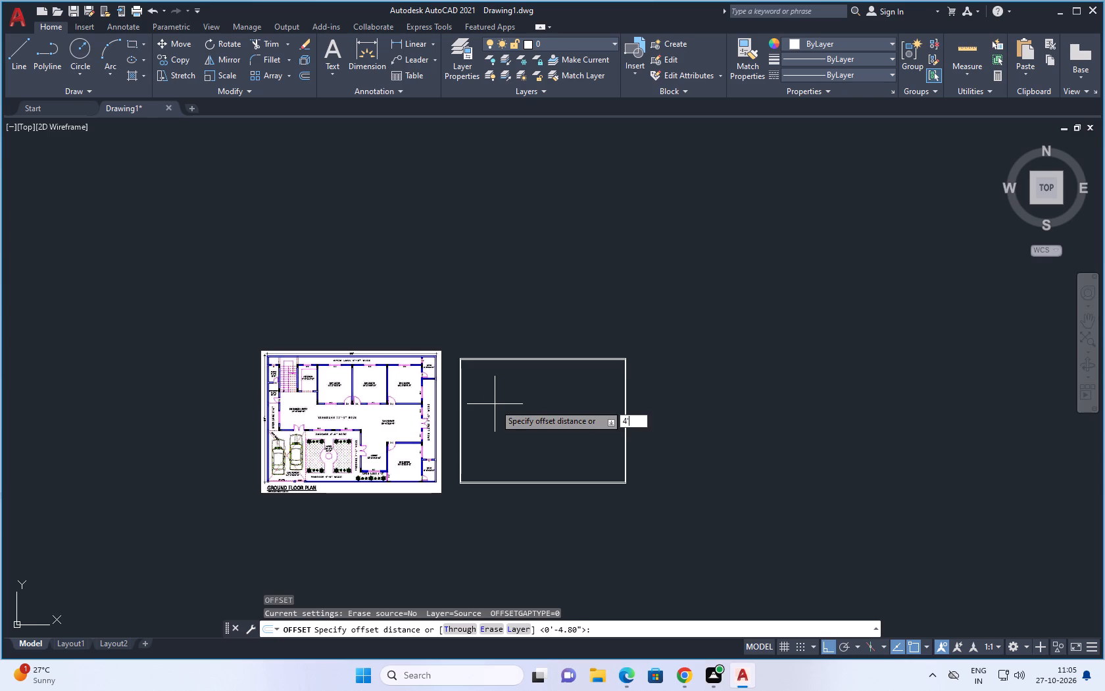
{"action": "key", "text": "Return"}
{"action": "scroll", "coordinate": [395, 385], "scroll_direction": "up", "scroll_amount": 4}
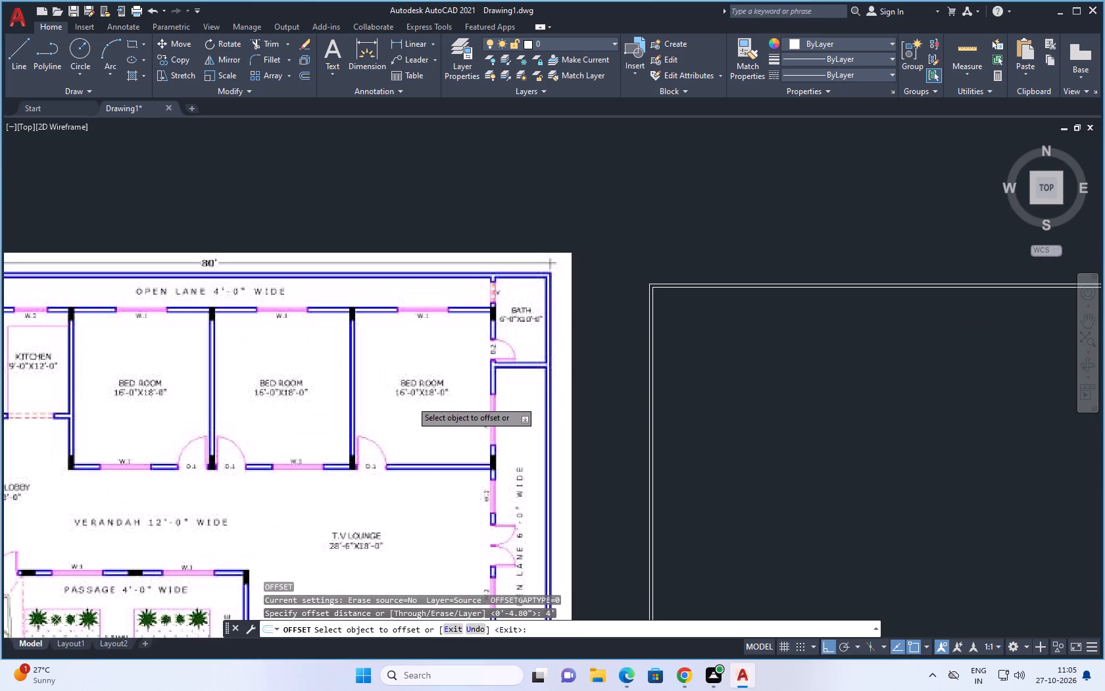
{"action": "scroll", "coordinate": [422, 383], "scroll_direction": "down", "scroll_amount": 1}
{"action": "scroll", "coordinate": [378, 530], "scroll_direction": "down", "scroll_amount": 1}
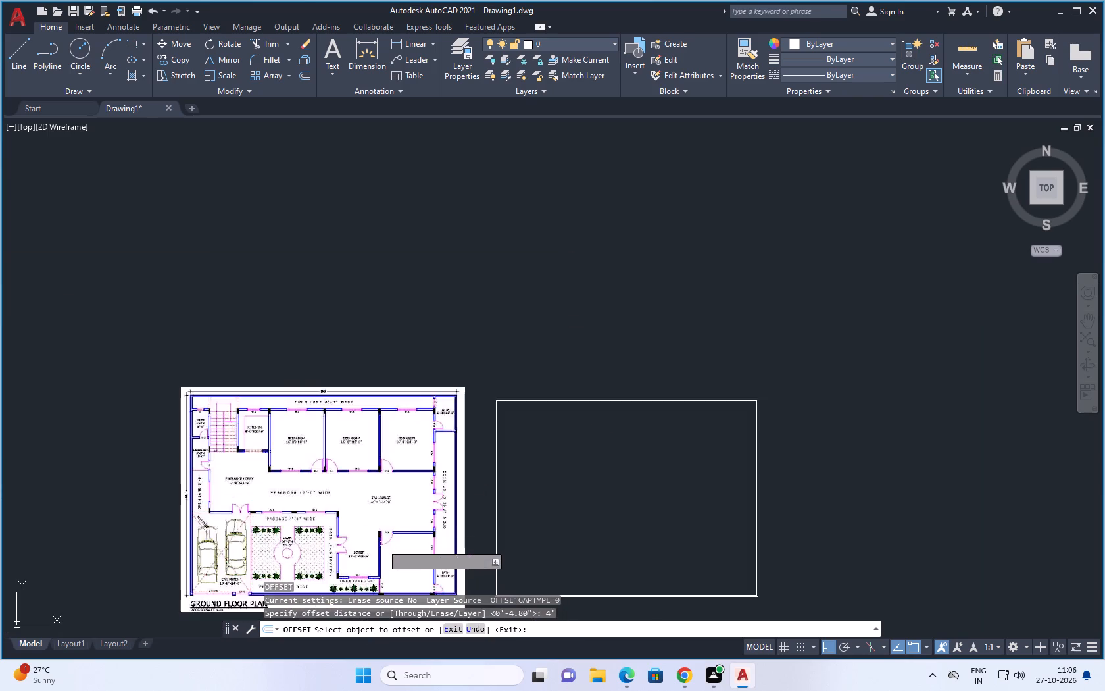
{"action": "scroll", "coordinate": [381, 562], "scroll_direction": "up", "scroll_amount": 3}
{"action": "scroll", "coordinate": [437, 461], "scroll_direction": "down", "scroll_amount": 1}
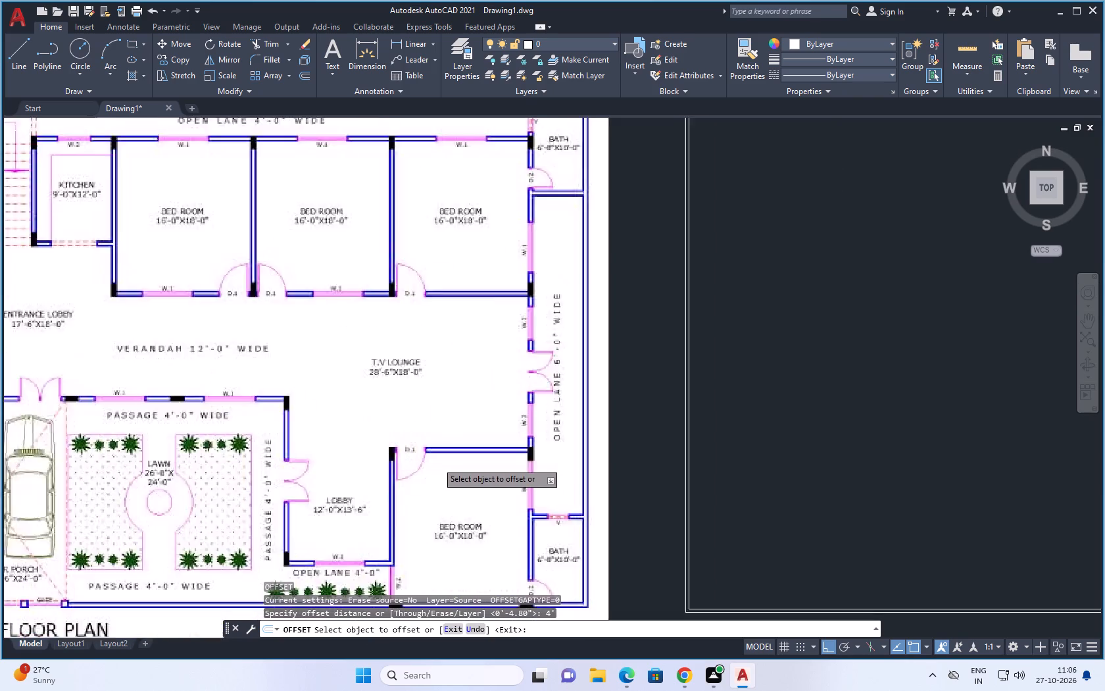
{"action": "scroll", "coordinate": [437, 462], "scroll_direction": "down", "scroll_amount": 2}
{"action": "scroll", "coordinate": [605, 330], "scroll_direction": "up", "scroll_amount": 4}
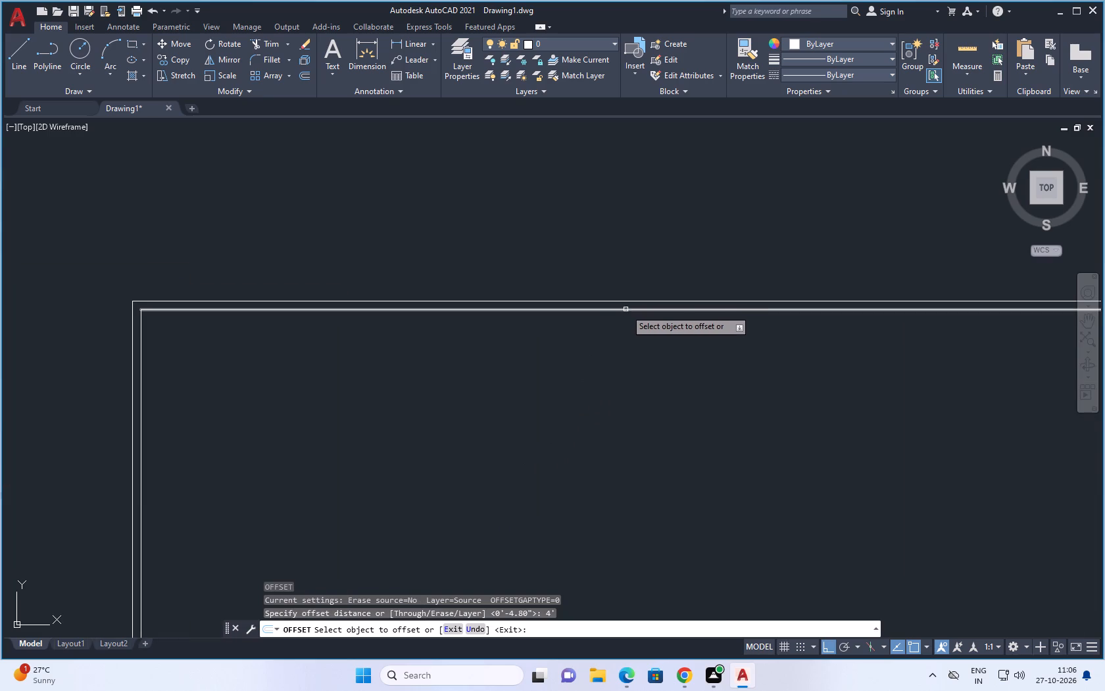
{"action": "left_click_drag", "start_coordinate": [627, 309], "coordinate": [627, 353]}
{"action": "left_click", "coordinate": [659, 470]}
{"action": "scroll", "coordinate": [584, 349], "scroll_direction": "down", "scroll_amount": 5}
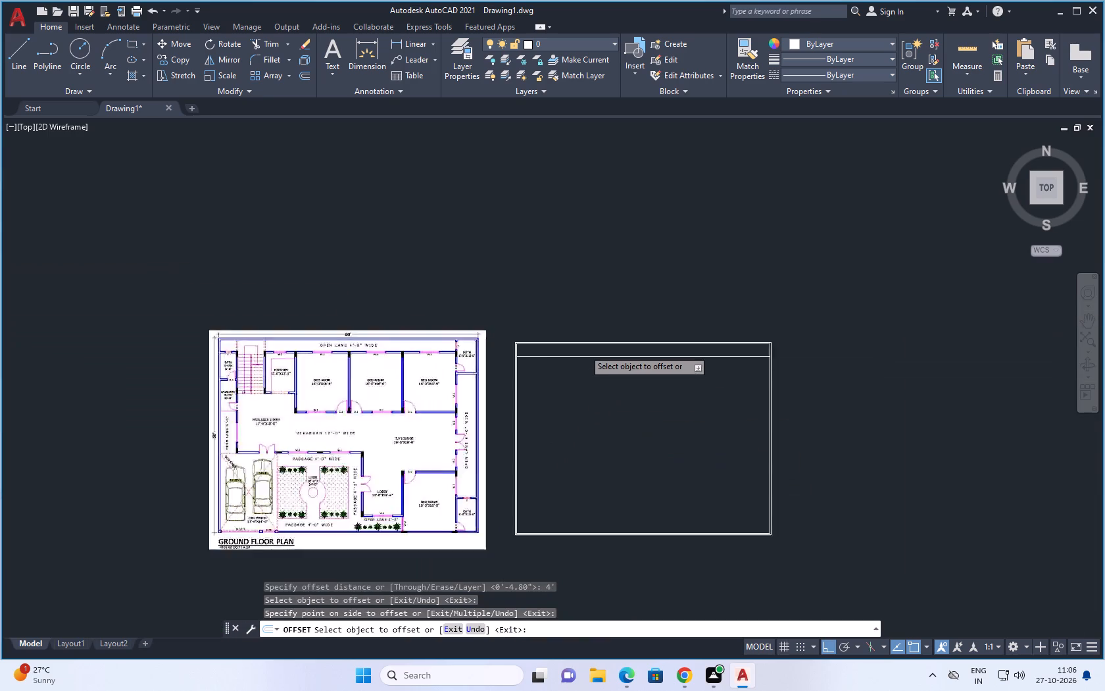
{"action": "key", "text": "space"}
Offset the north open lane line 4.8" south to give the lane wall its thickness.
{"action": "key", "text": "space"}
{"action": "key", "text": "4"}
{"action": "type", "text": ".6"}
{"action": "key", "text": "BackSpace"}
{"action": "type", "text": "8"}
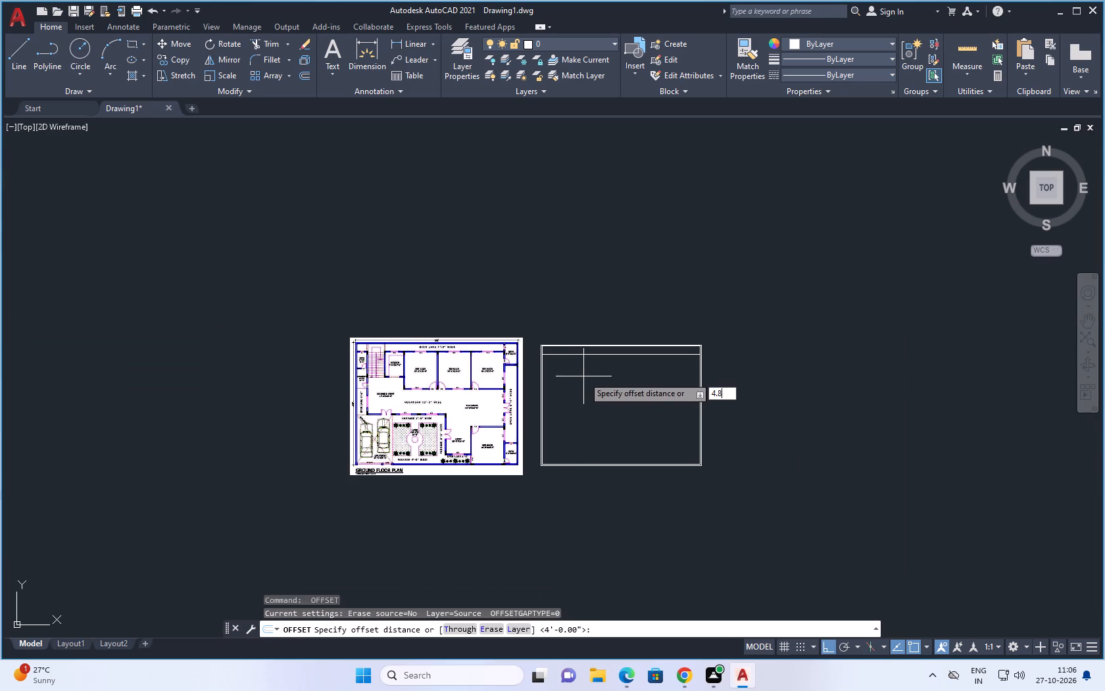
{"action": "key", "text": "space"}
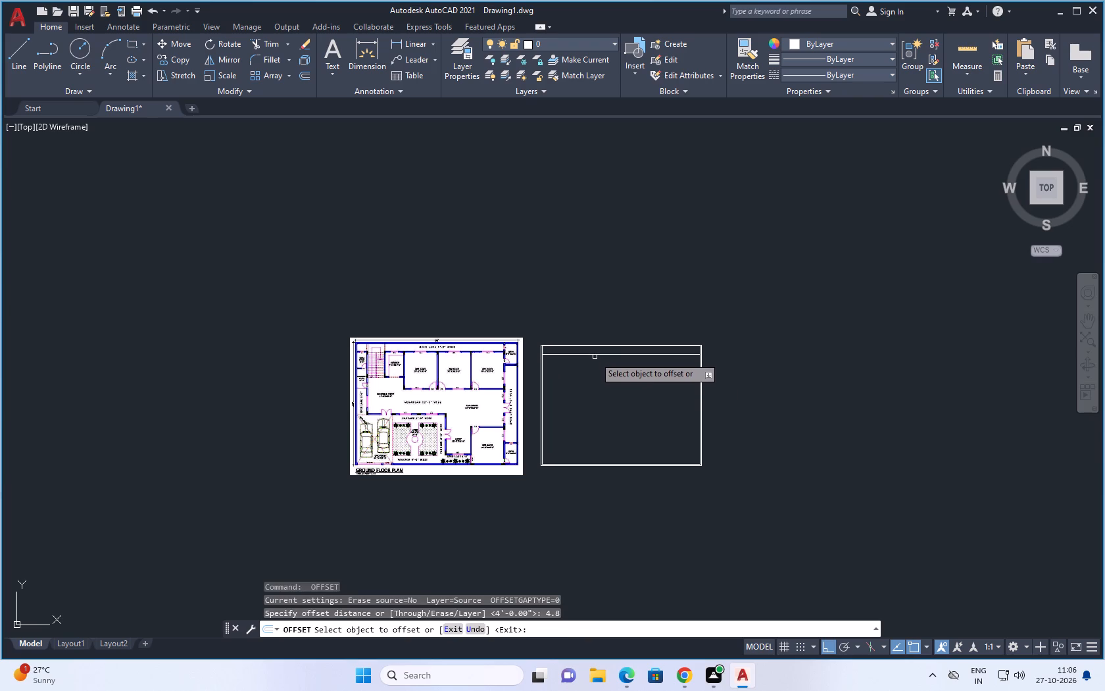
{"action": "left_click", "coordinate": [597, 355]}
{"action": "left_click", "coordinate": [597, 426]}
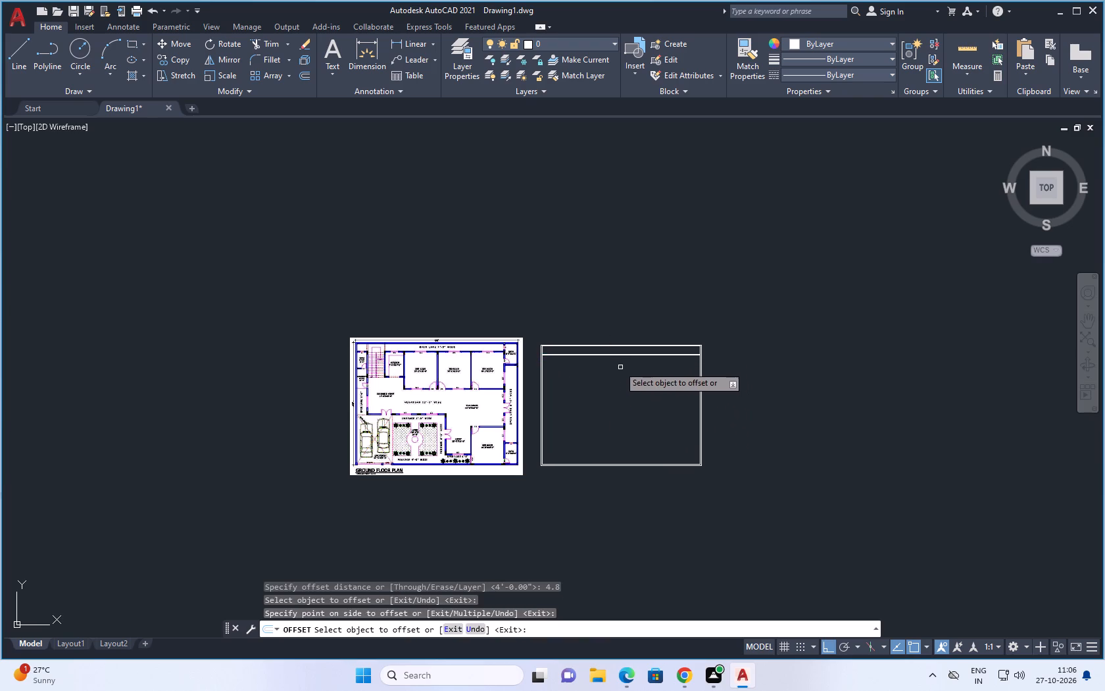
{"action": "scroll", "coordinate": [581, 346], "scroll_direction": "up", "scroll_amount": 2}
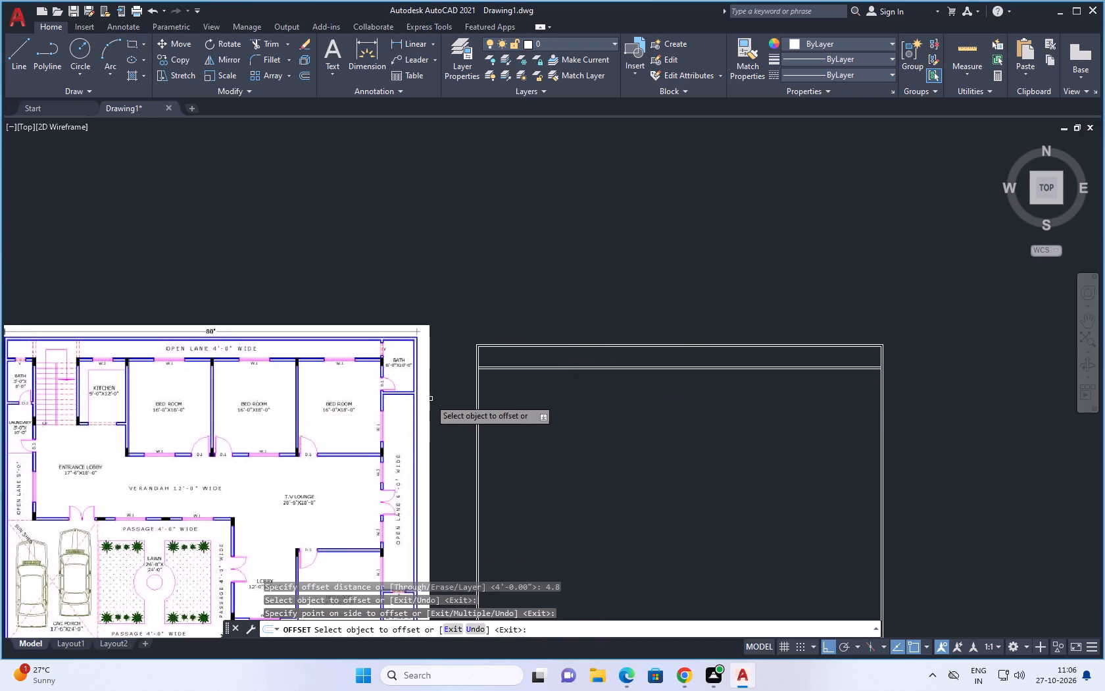
{"action": "scroll", "coordinate": [398, 448], "scroll_direction": "up", "scroll_amount": 1}
{"action": "scroll", "coordinate": [389, 375], "scroll_direction": "down", "scroll_amount": 4}
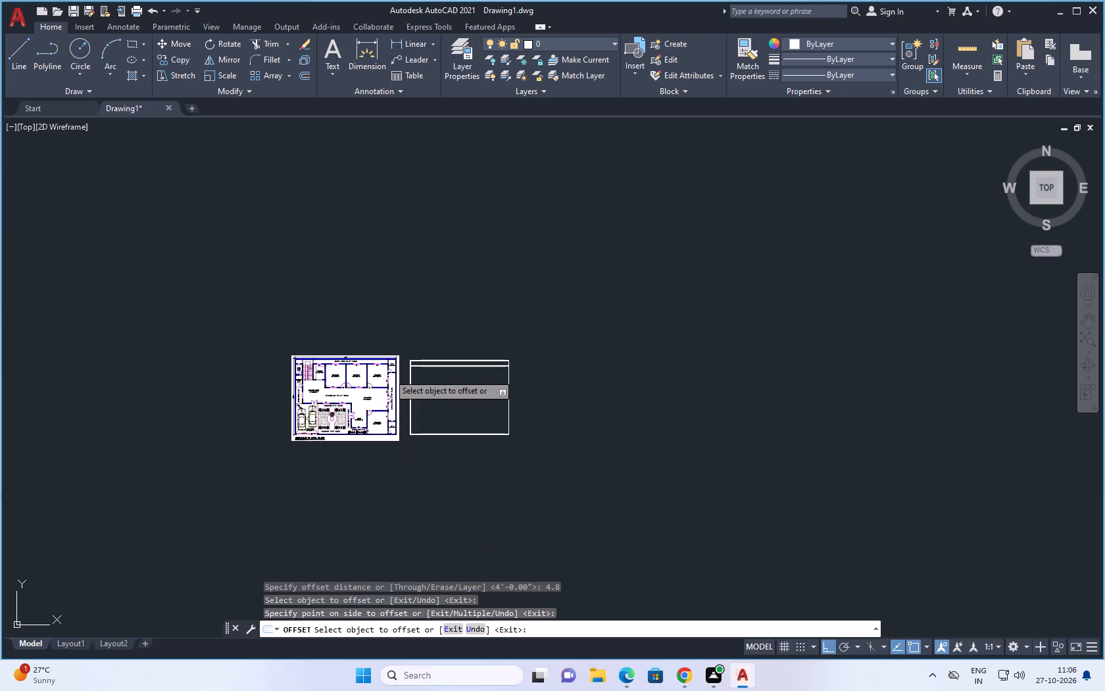
{"action": "key", "text": "Escape"}
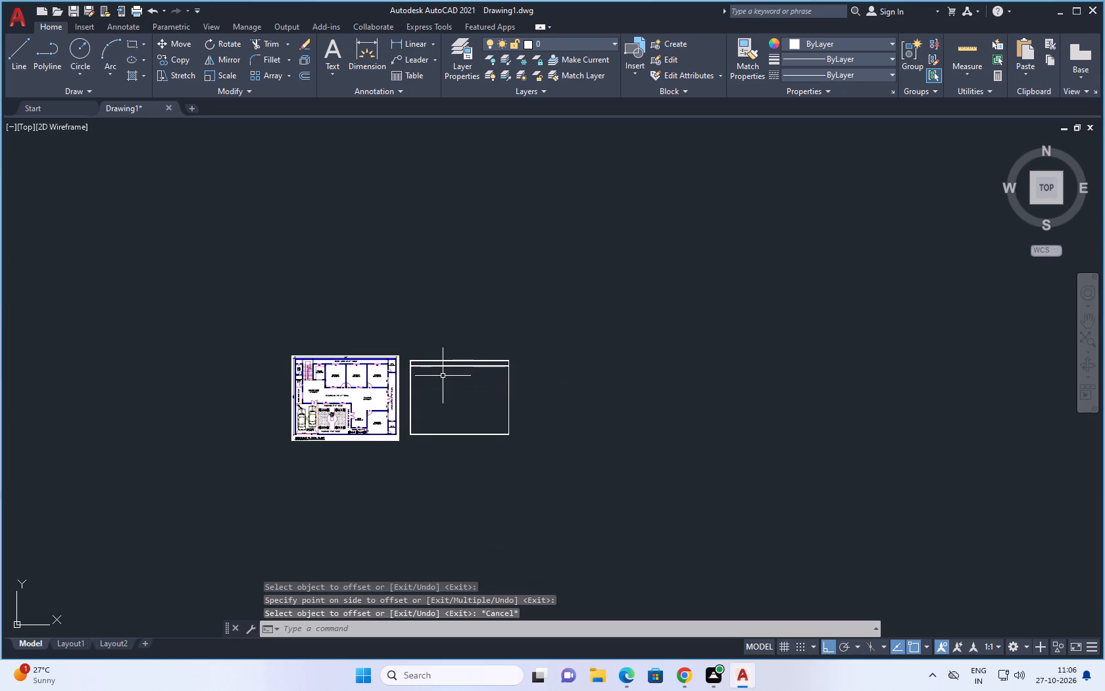
Offset the east outer wall's inner line 6' west to mark the edge of the east open lane.
{"action": "type", "text": "o"}
{"action": "key", "text": "space"}
{"action": "key", "text": "6"}
{"action": "key", "text": "apostrophe"}
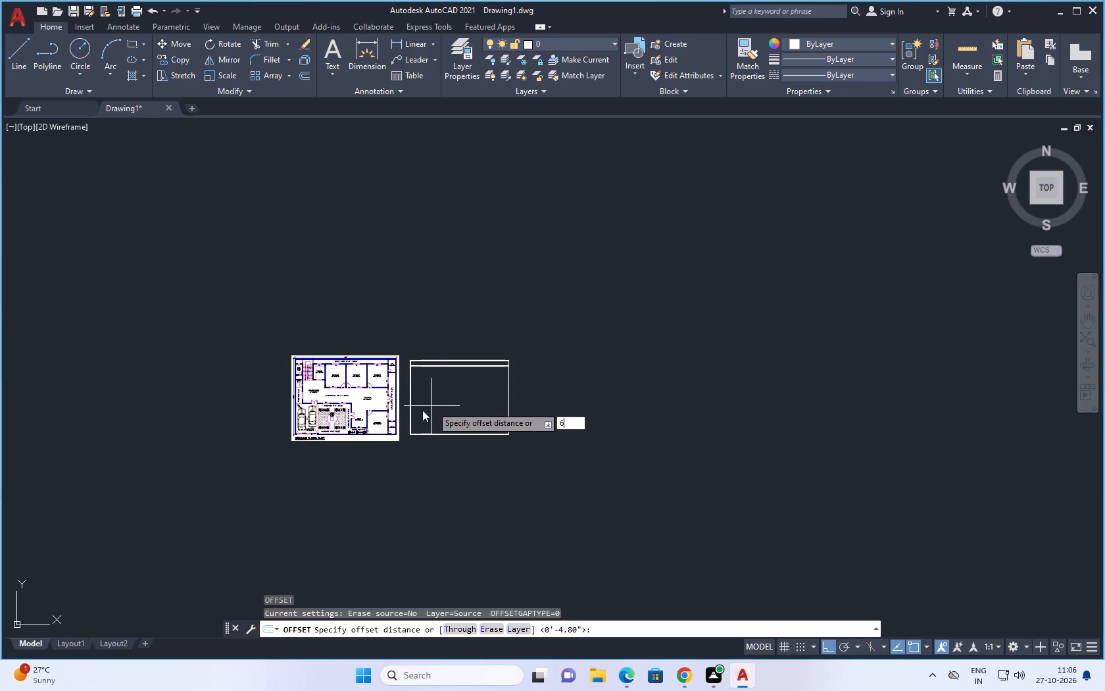
{"action": "key", "text": "space"}
{"action": "scroll", "coordinate": [501, 414], "scroll_direction": "up", "scroll_amount": 3}
{"action": "left_click", "coordinate": [519, 394]}
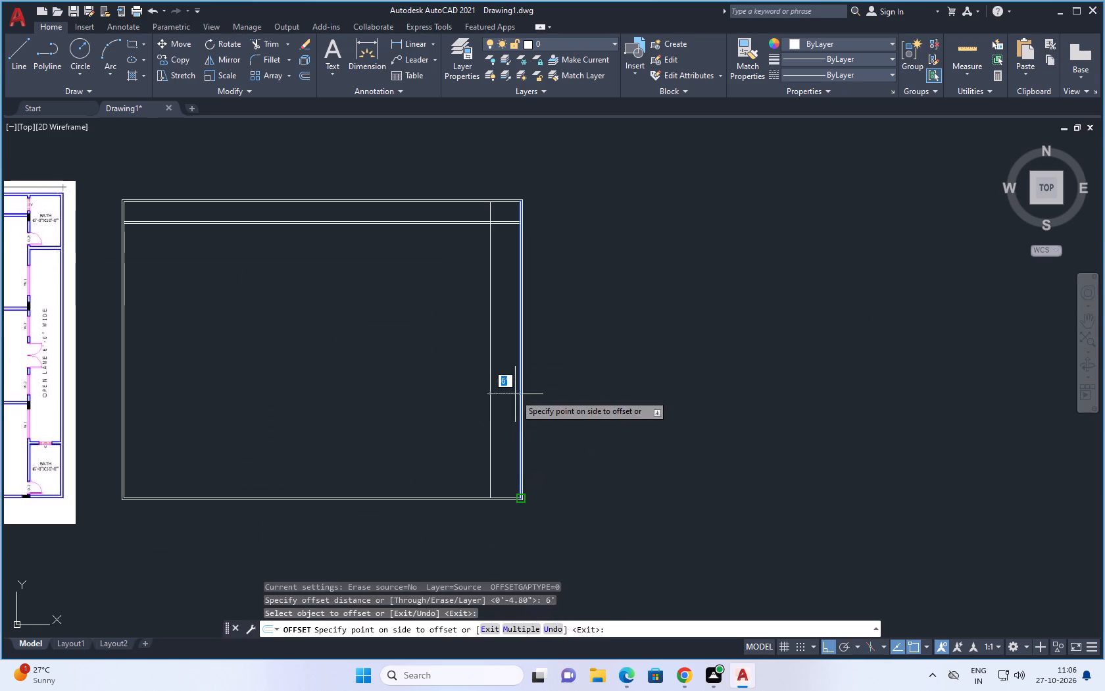
{"action": "left_click", "coordinate": [487, 395]}
{"action": "key", "text": "space"}
Offset the east open lane line 4.8" west to give the lane wall its thickness.
{"action": "key", "text": "space"}
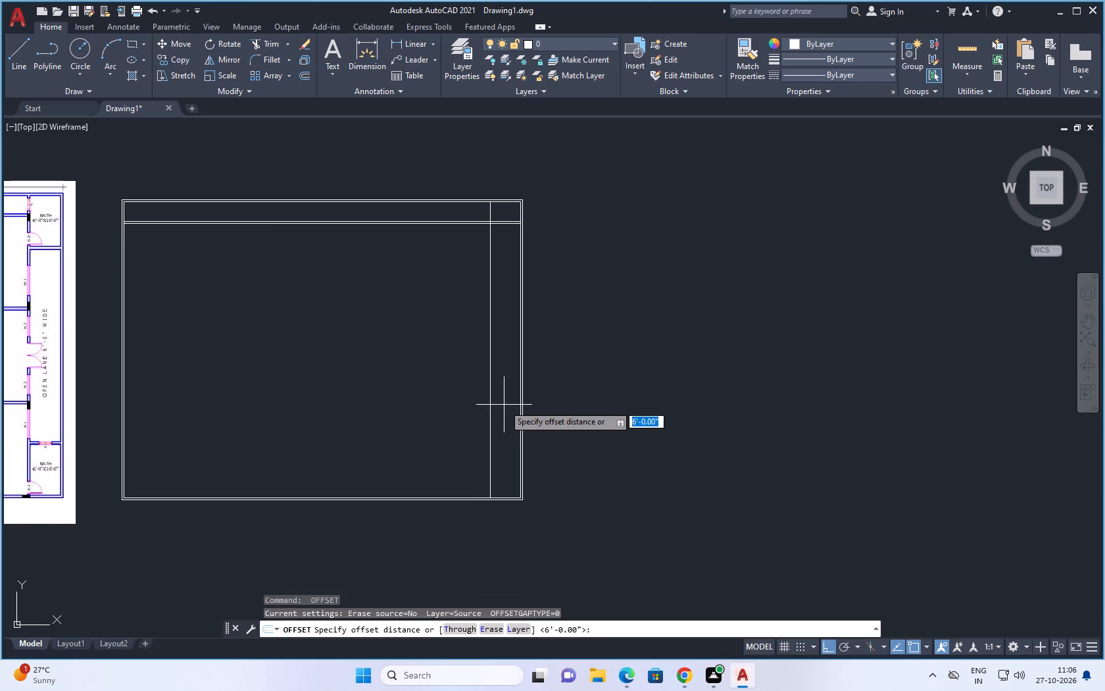
{"action": "type", "text": "4.8"}
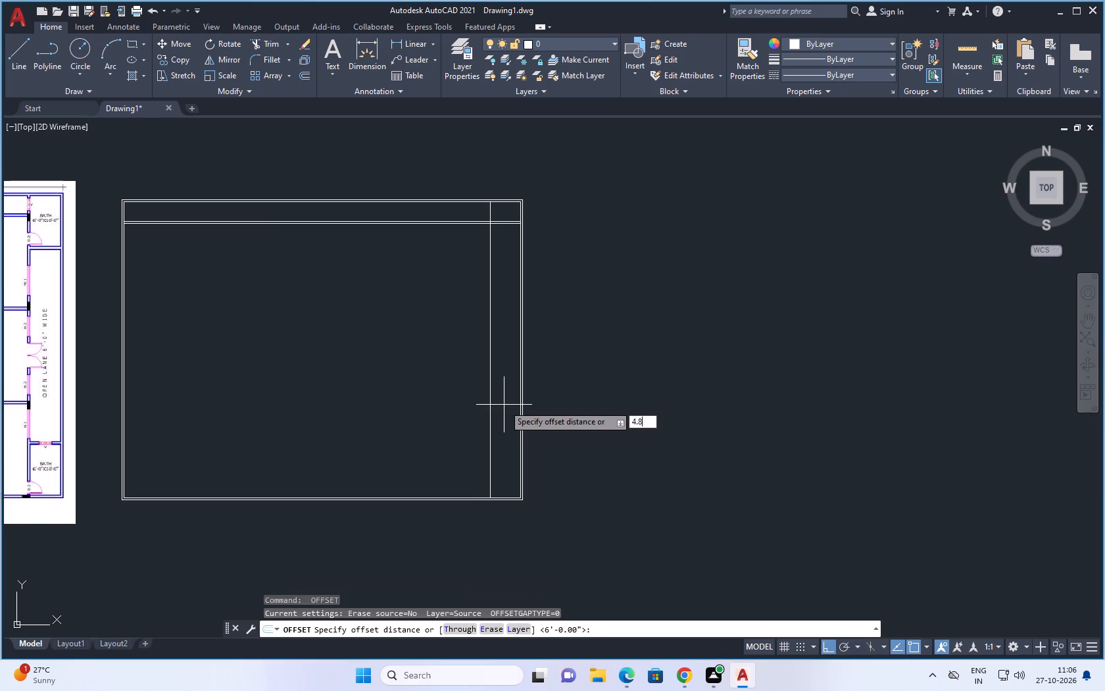
{"action": "key", "text": "space"}
{"action": "left_click", "coordinate": [489, 397]}
{"action": "left_click", "coordinate": [436, 405]}
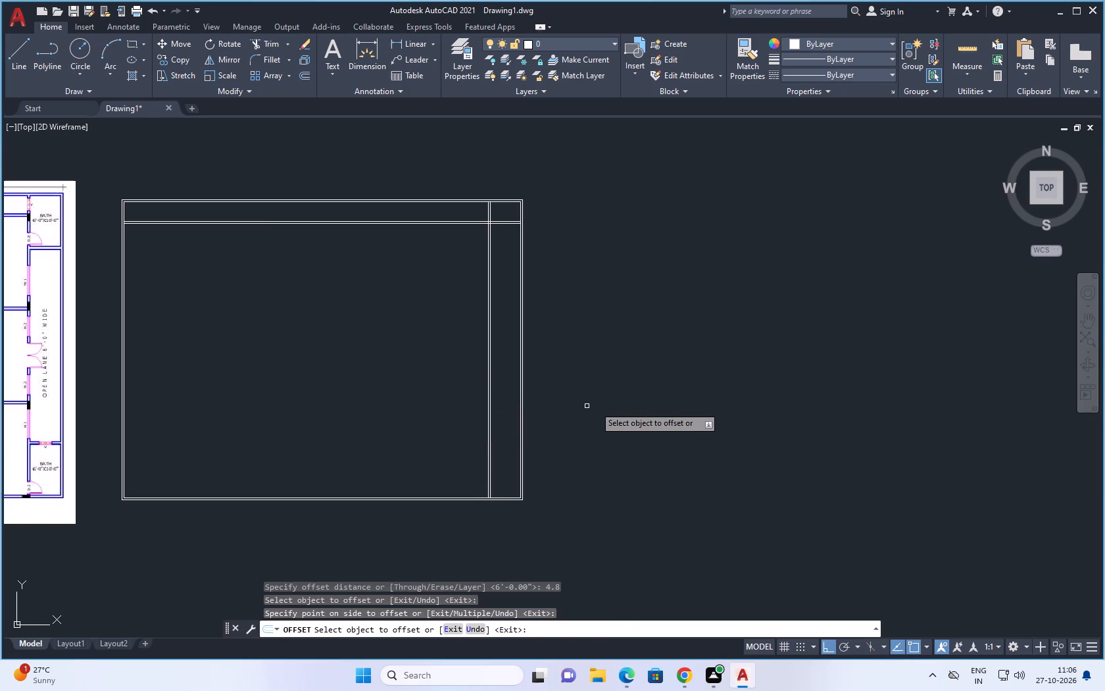
{"action": "scroll", "coordinate": [632, 404], "scroll_direction": "down", "scroll_amount": 2}
{"action": "scroll", "coordinate": [522, 326], "scroll_direction": "up", "scroll_amount": 1}
{"action": "key", "text": "Escape"}
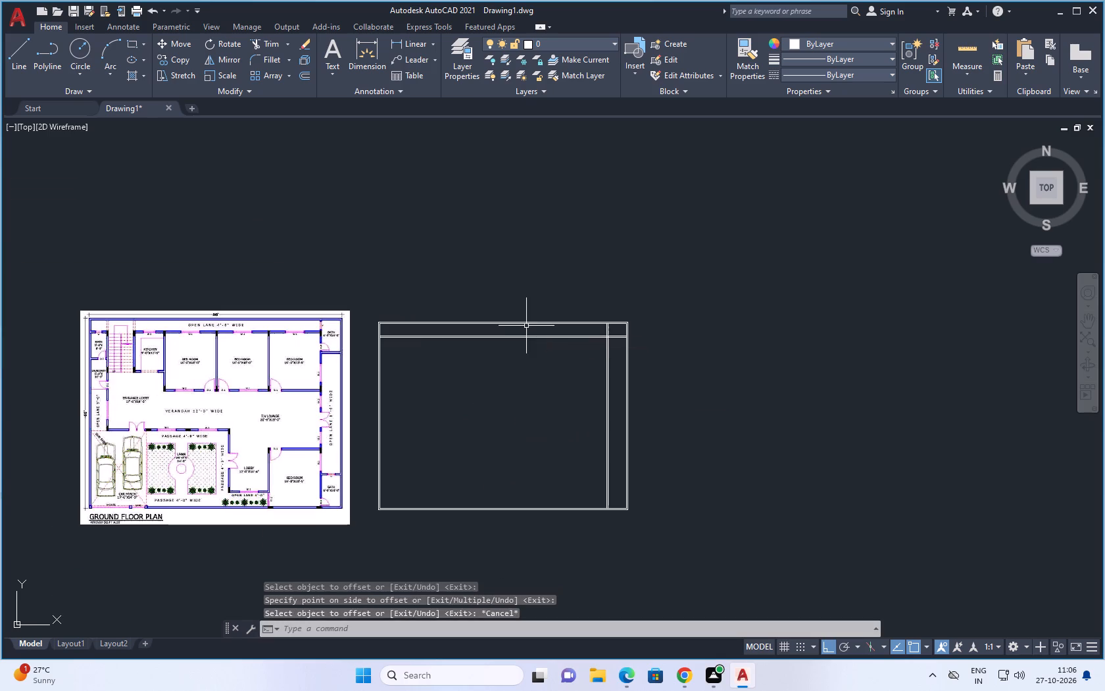
{"action": "key", "text": "Escape"}
Trim the two north lane wall lines where they run east past the east lane wall.
{"action": "type", "text": "tr"}
{"action": "key", "text": "space"}
{"action": "key", "text": "space"}
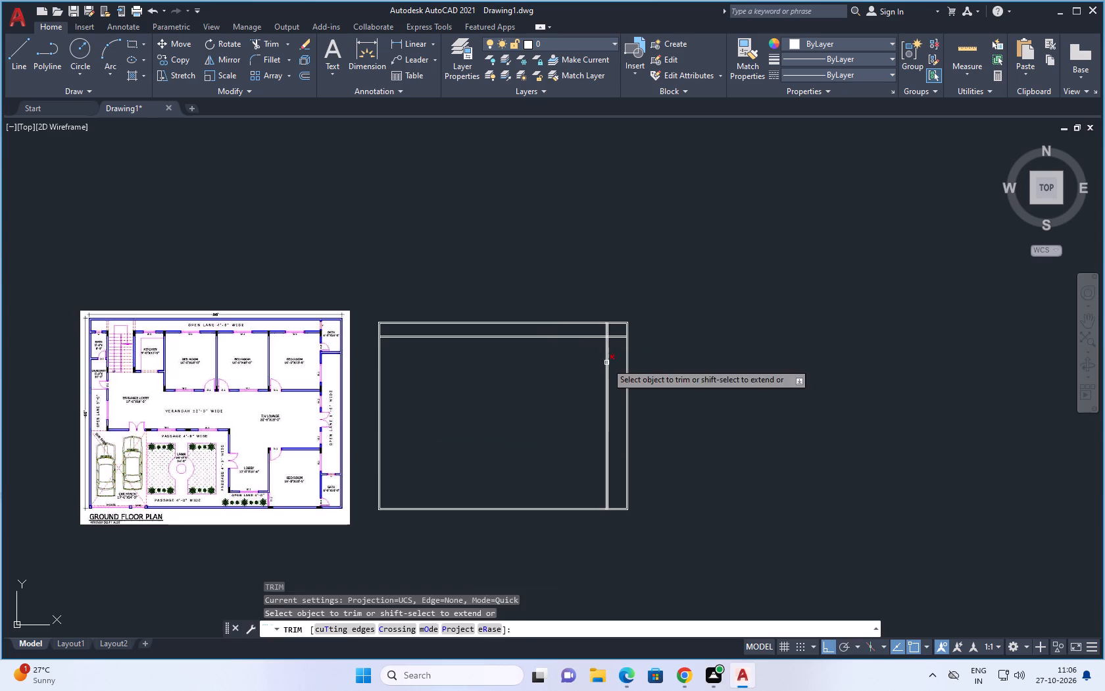
{"action": "scroll", "coordinate": [608, 329], "scroll_direction": "up", "scroll_amount": 4}
{"action": "left_click_drag", "start_coordinate": [631, 344], "coordinate": [626, 394]}
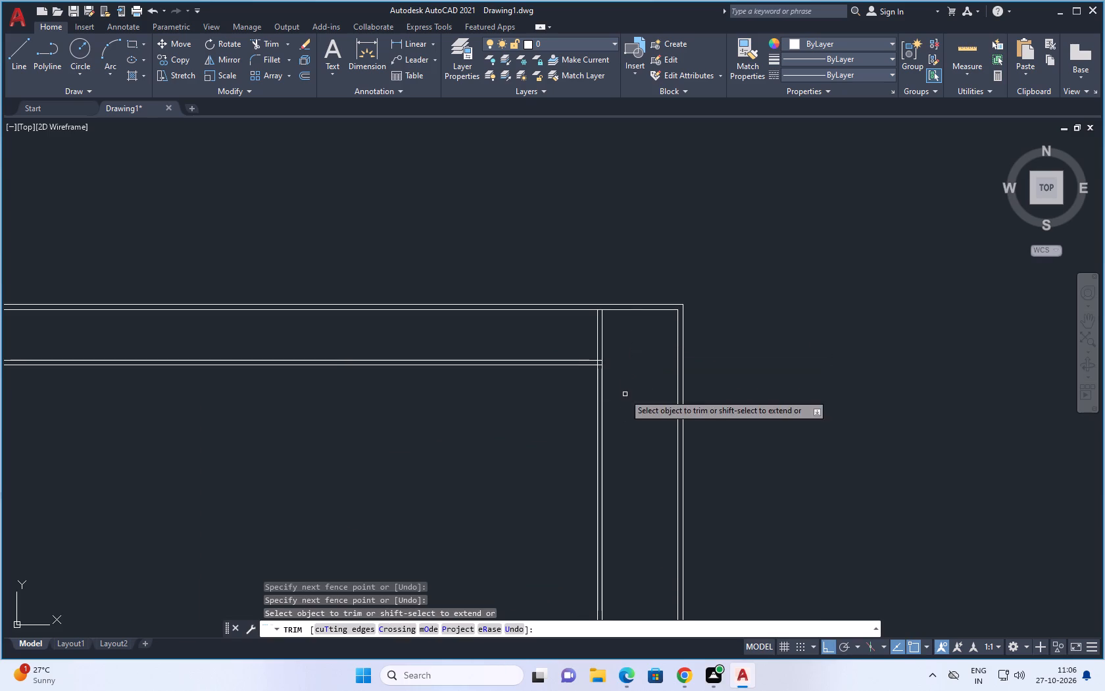
Trim the crossing lines inside the east lane wall's junctions with the north outer wall and the north lane wall.
{"action": "scroll", "coordinate": [597, 328], "scroll_direction": "up", "scroll_amount": 5}
{"action": "left_click_drag", "start_coordinate": [602, 301], "coordinate": [599, 349]}
{"action": "scroll", "coordinate": [599, 345], "scroll_direction": "down", "scroll_amount": 5}
{"action": "scroll", "coordinate": [605, 424], "scroll_direction": "up", "scroll_amount": 4}
{"action": "left_click_drag", "start_coordinate": [547, 372], "coordinate": [547, 389]}
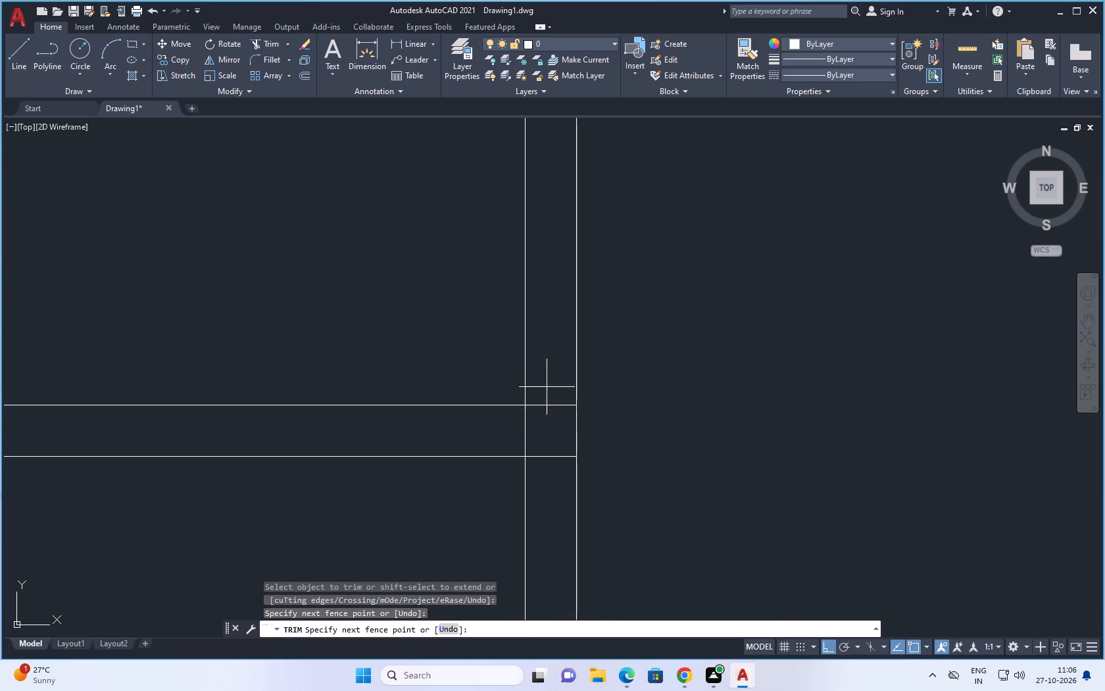
{"action": "left_click_drag", "start_coordinate": [547, 389], "coordinate": [554, 471]}
{"action": "left_click", "coordinate": [525, 429]}
{"action": "scroll", "coordinate": [672, 372], "scroll_direction": "down", "scroll_amount": 4}
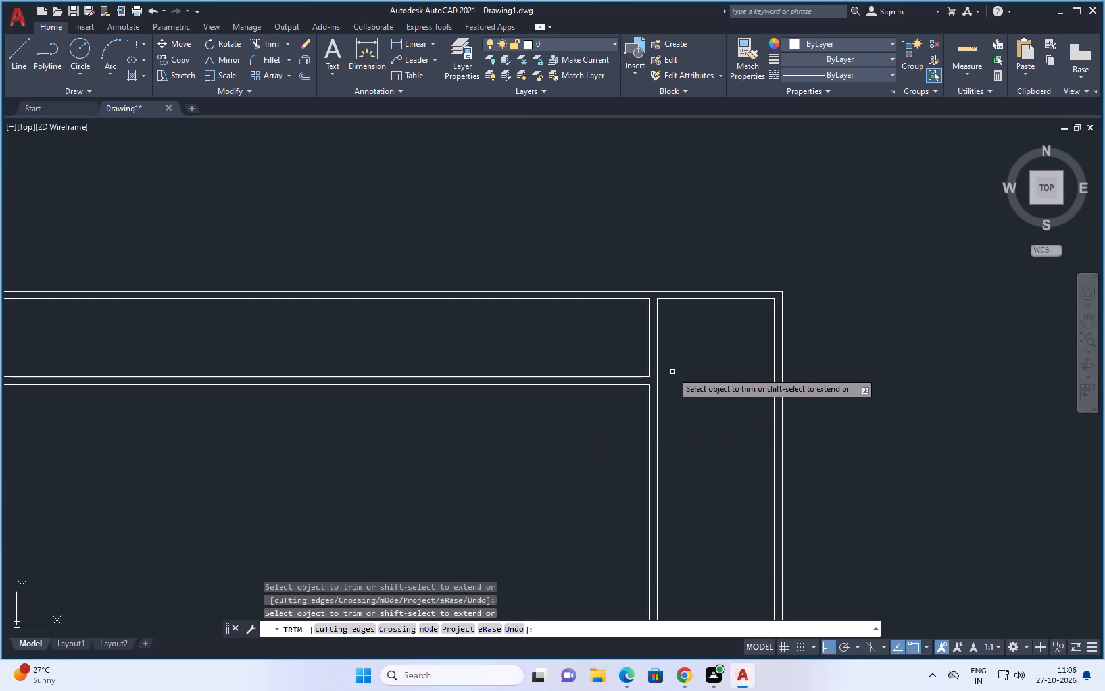
Trim the west outer wall's inner line between the two north lane wall lines to open that junction.
{"action": "scroll", "coordinate": [672, 372], "scroll_direction": "down", "scroll_amount": 4}
{"action": "scroll", "coordinate": [458, 368], "scroll_direction": "up", "scroll_amount": 4}
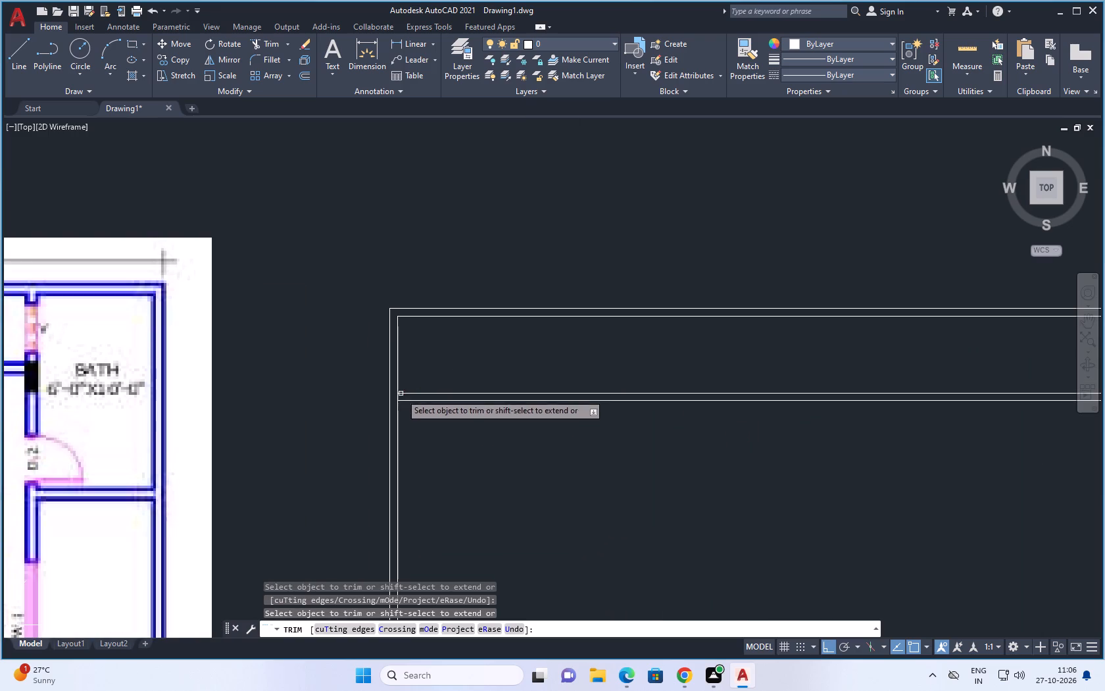
{"action": "scroll", "coordinate": [396, 406], "scroll_direction": "up", "scroll_amount": 3}
{"action": "left_click", "coordinate": [388, 378]}
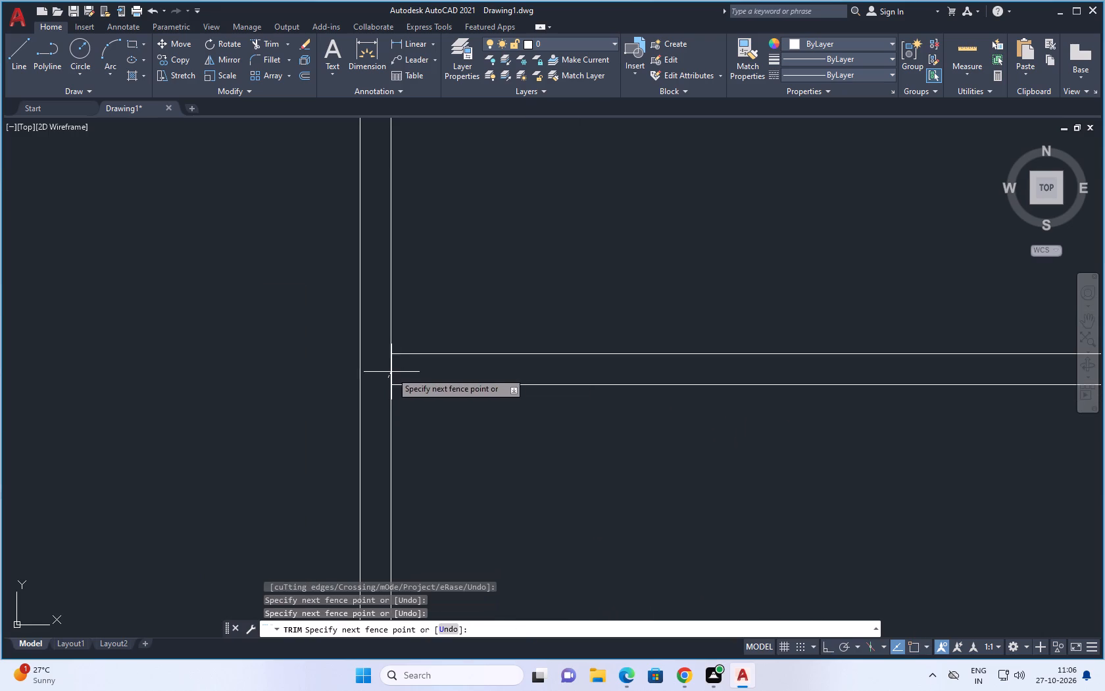
{"action": "left_click", "coordinate": [401, 372]}
{"action": "scroll", "coordinate": [437, 361], "scroll_direction": "down", "scroll_amount": 5}
{"action": "scroll", "coordinate": [561, 360], "scroll_direction": "down", "scroll_amount": 4}
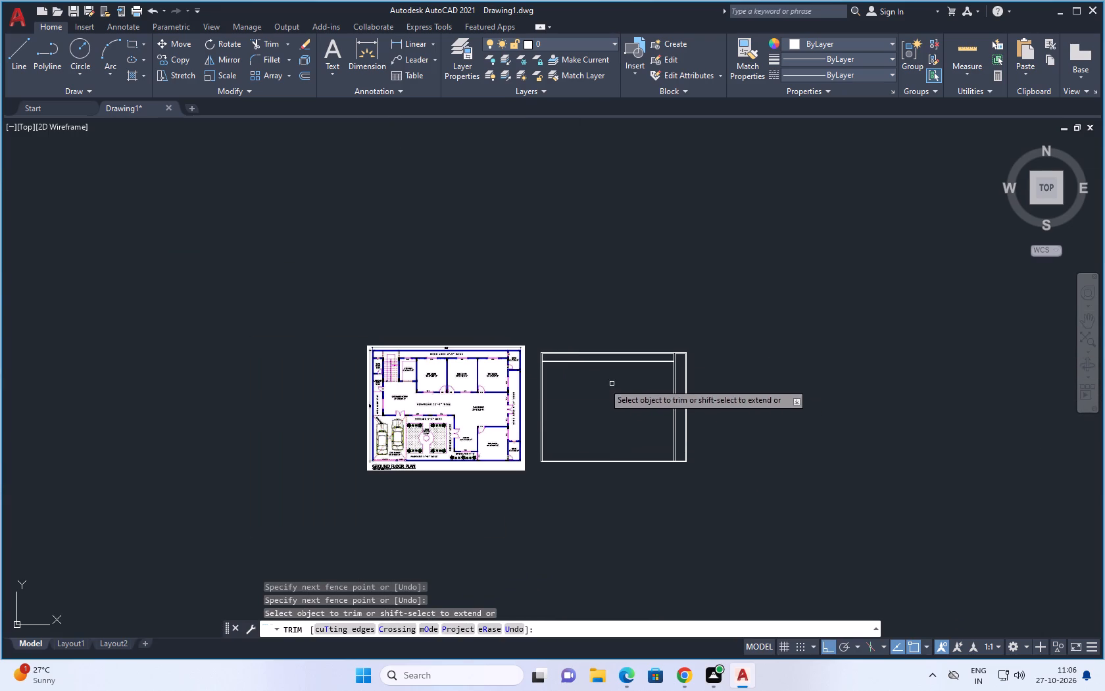
{"action": "scroll", "coordinate": [487, 395], "scroll_direction": "up", "scroll_amount": 2}
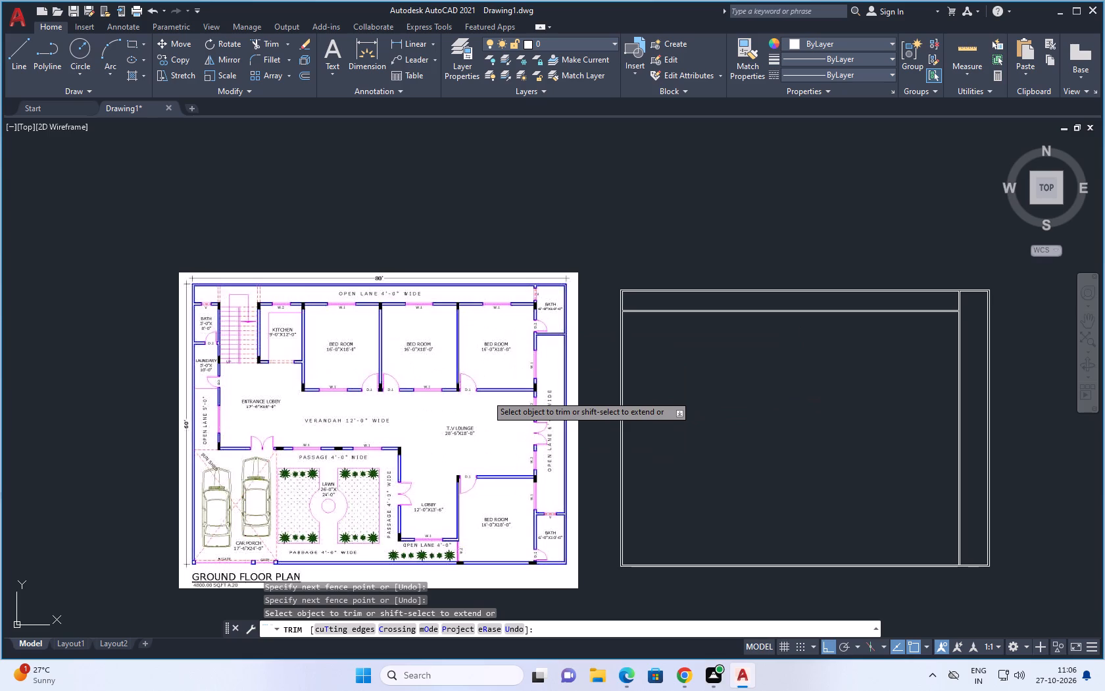
{"action": "scroll", "coordinate": [487, 395], "scroll_direction": "down", "scroll_amount": 3}
{"action": "key", "text": "Escape"}
Offset the east lane wall's west face 16' west to mark the width of the north-east bedroom.
{"action": "type", "text": "o 16'"}
{"action": "key", "text": "space"}
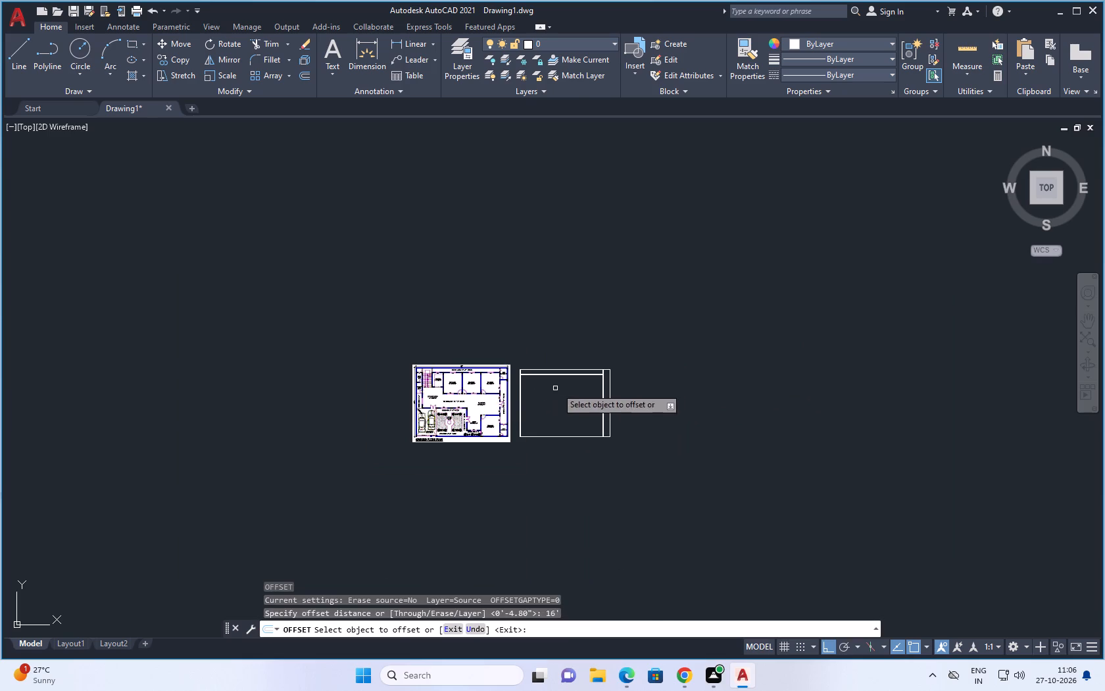
{"action": "scroll", "coordinate": [589, 382], "scroll_direction": "up", "scroll_amount": 4}
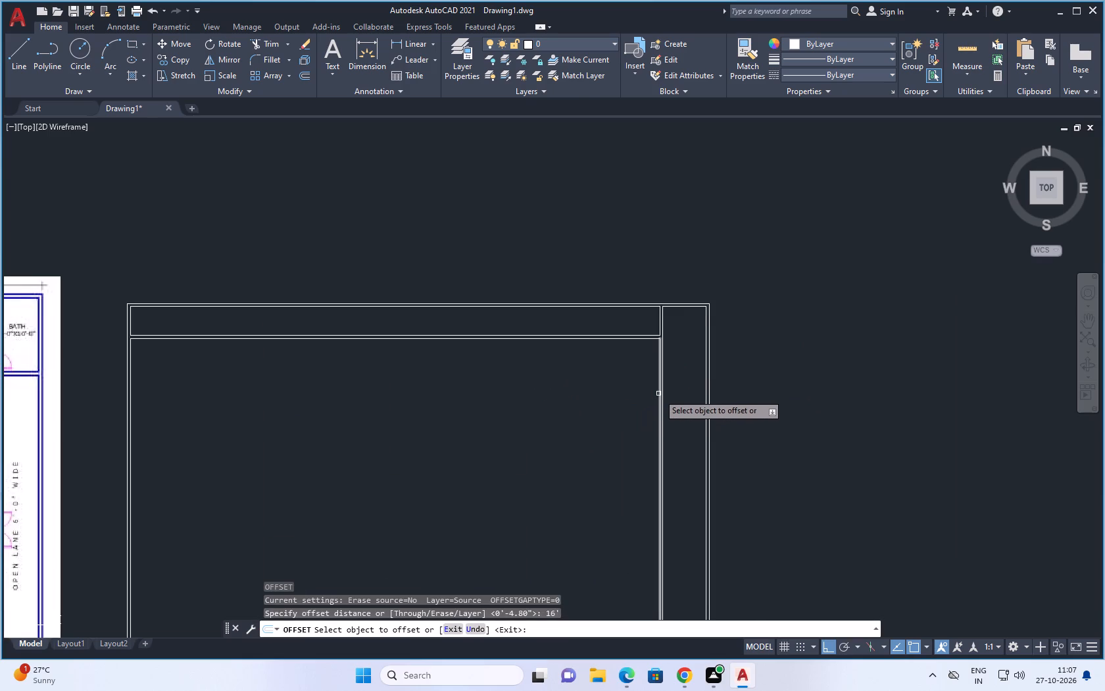
{"action": "left_click", "coordinate": [658, 394]}
{"action": "left_click", "coordinate": [518, 409]}
{"action": "scroll", "coordinate": [610, 386], "scroll_direction": "down", "scroll_amount": 4}
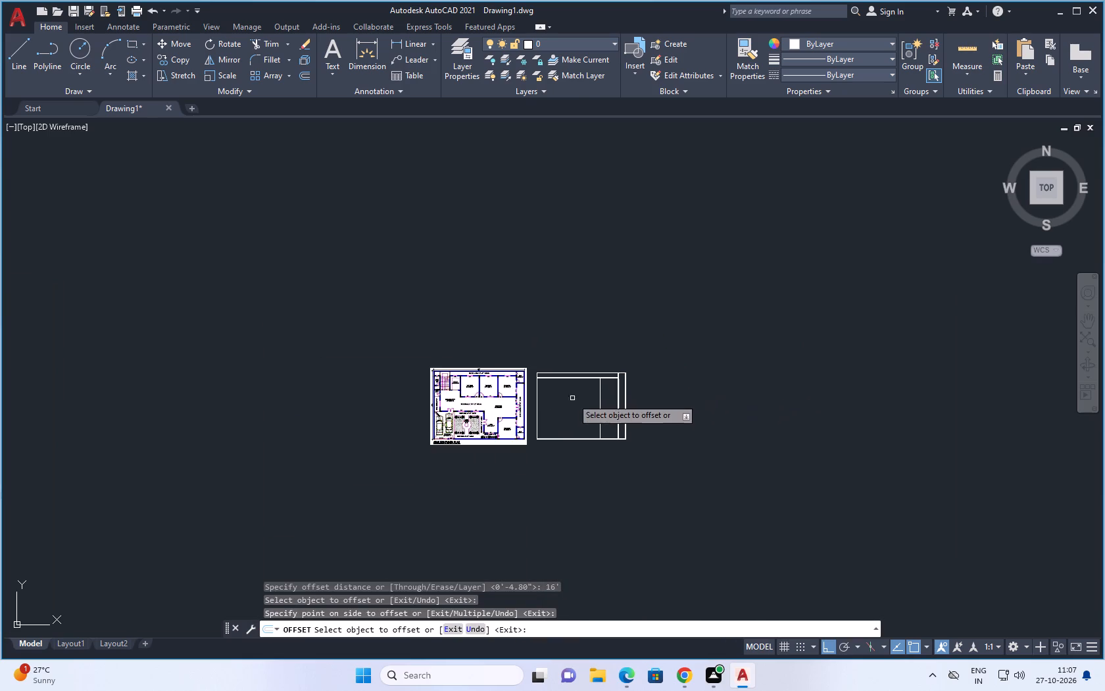
{"action": "scroll", "coordinate": [480, 376], "scroll_direction": "up", "scroll_amount": 3}
{"action": "key", "text": "space"}
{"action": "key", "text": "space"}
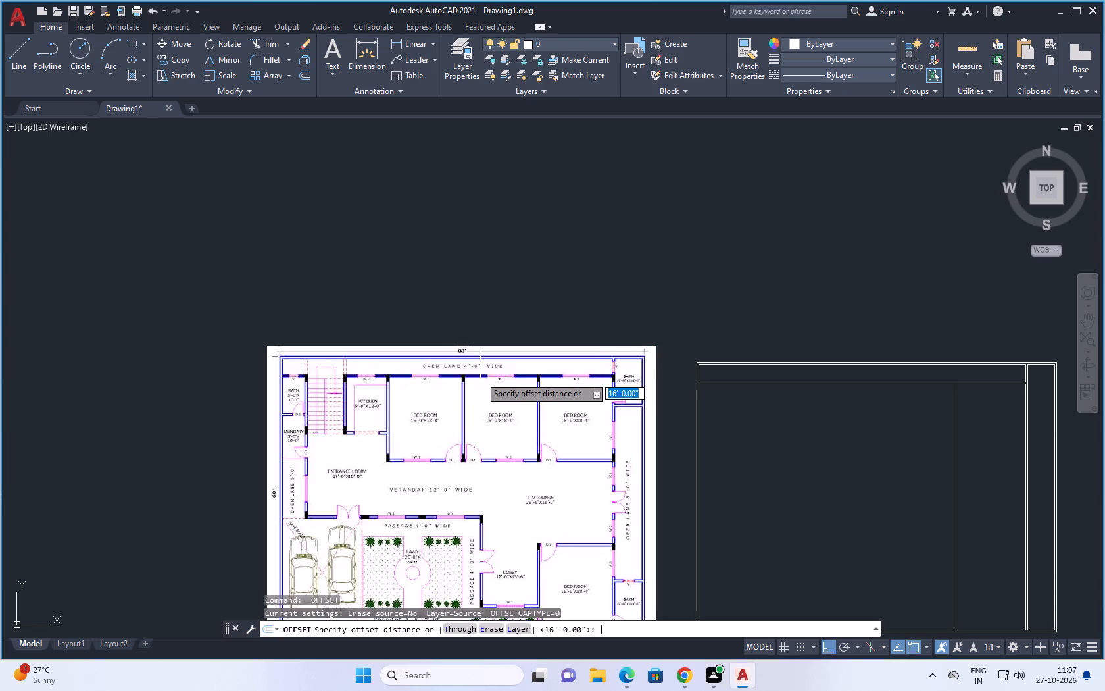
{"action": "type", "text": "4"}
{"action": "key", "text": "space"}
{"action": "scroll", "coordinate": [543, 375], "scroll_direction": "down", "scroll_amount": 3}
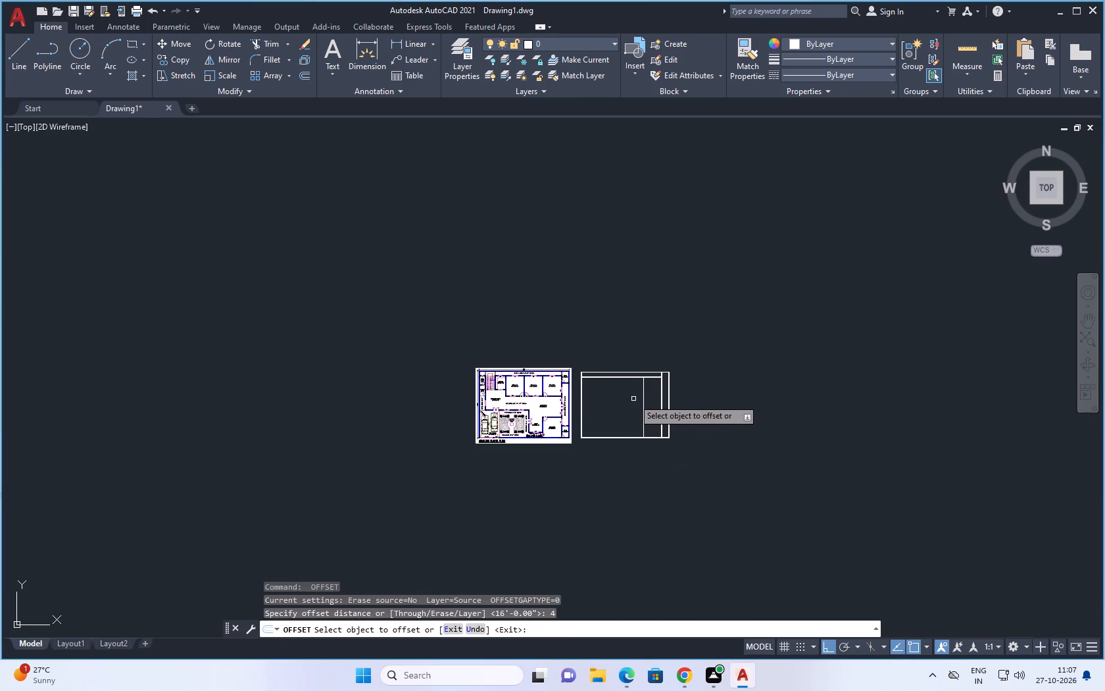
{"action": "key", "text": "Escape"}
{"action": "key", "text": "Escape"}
Offset the north-east bedroom's west line 4.8" west to give that wall its thickness.
{"action": "key", "text": "o"}
{"action": "key", "text": "space"}
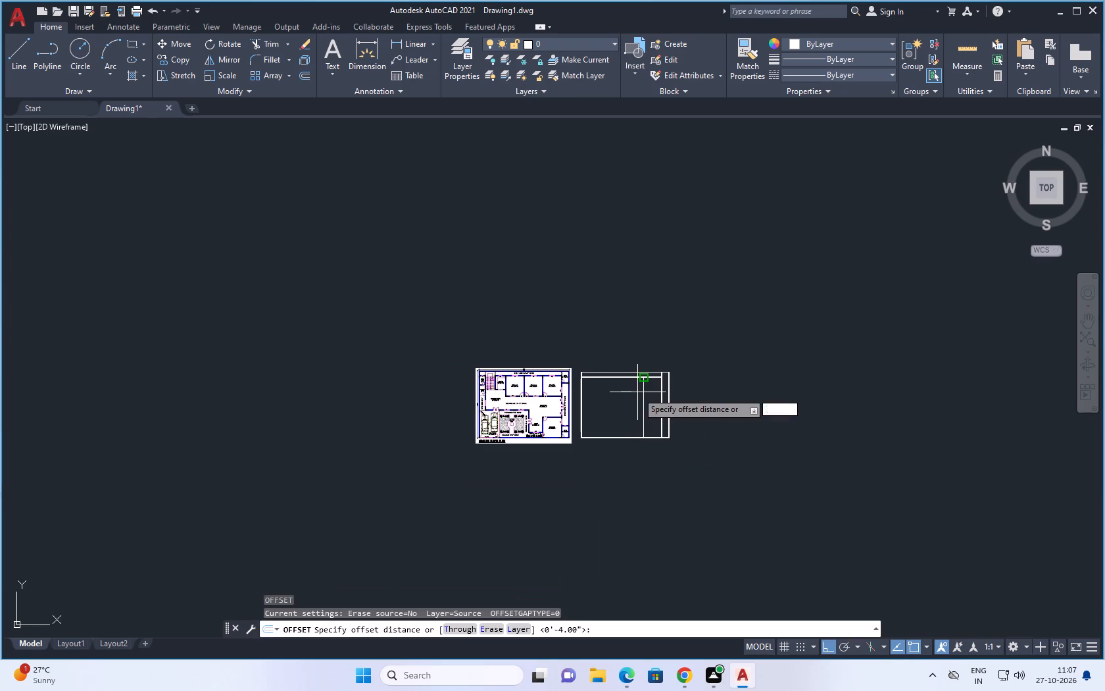
{"action": "key", "text": "4"}
{"action": "key", "text": "period"}
{"action": "type", "text": "8"}
{"action": "key", "text": "space"}
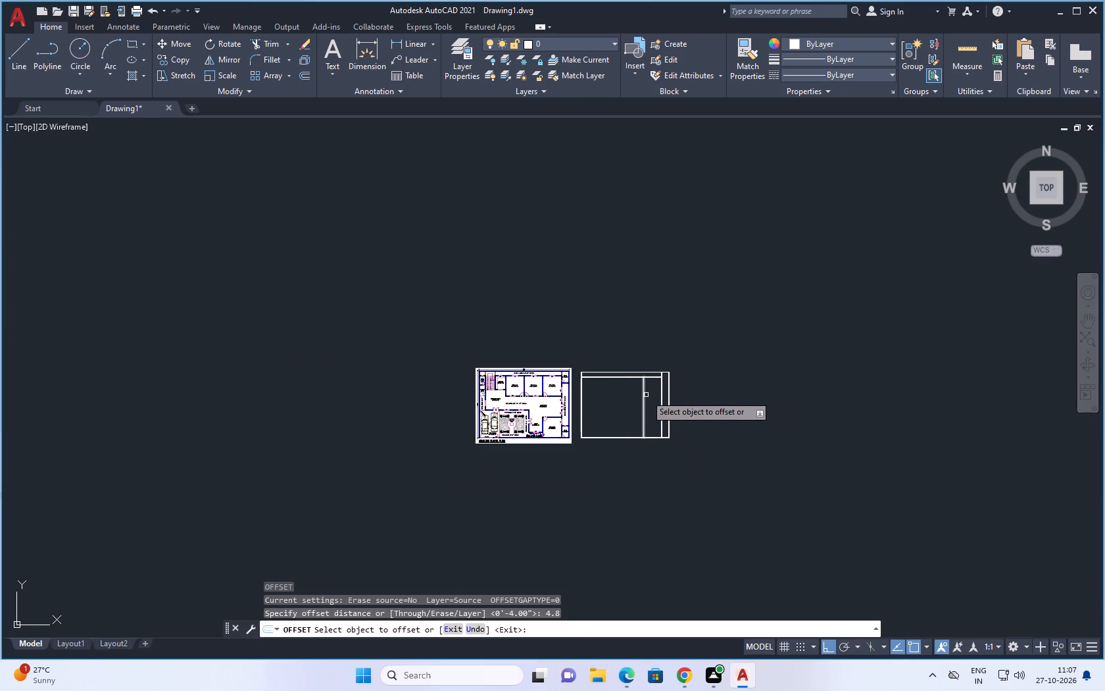
{"action": "left_click_drag", "start_coordinate": [643, 394], "coordinate": [631, 394]}
{"action": "left_click", "coordinate": [570, 413]}
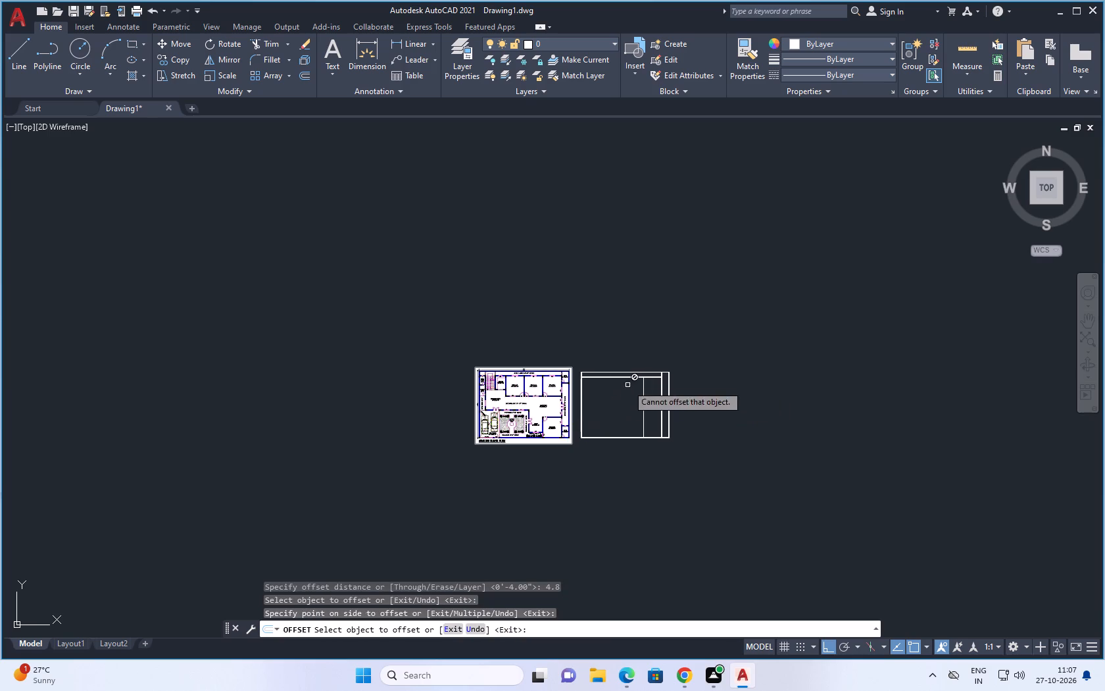
{"action": "scroll", "coordinate": [629, 380], "scroll_direction": "up", "scroll_amount": 3}
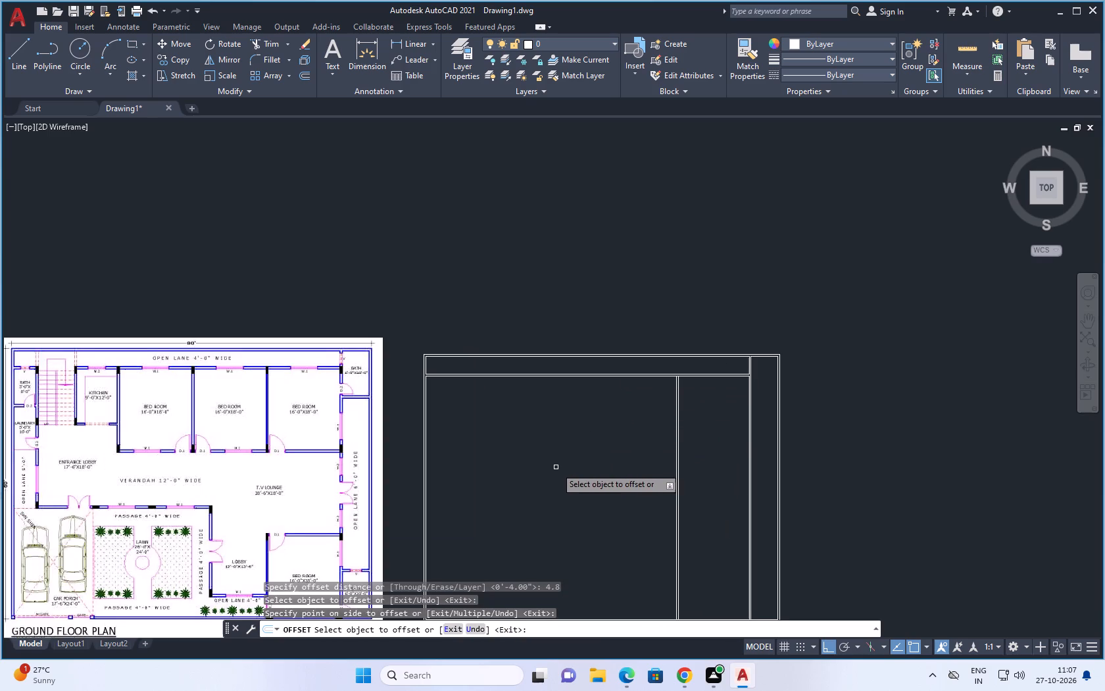
{"action": "scroll", "coordinate": [699, 279], "scroll_direction": "down", "scroll_amount": 2}
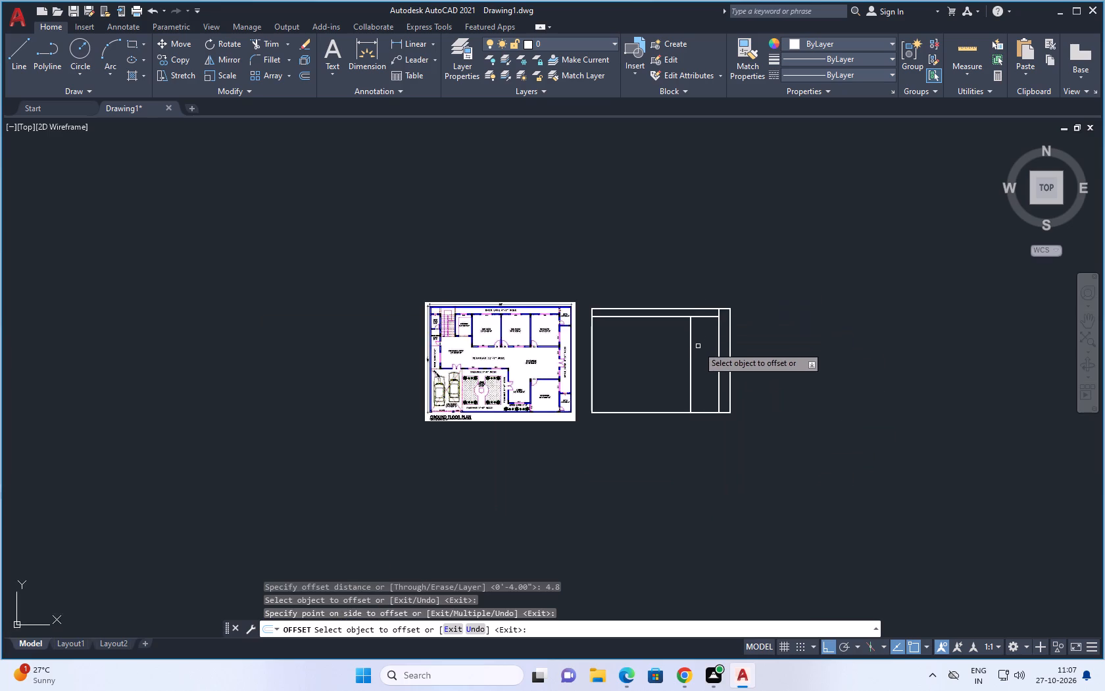
{"action": "scroll", "coordinate": [696, 347], "scroll_direction": "up", "scroll_amount": 2}
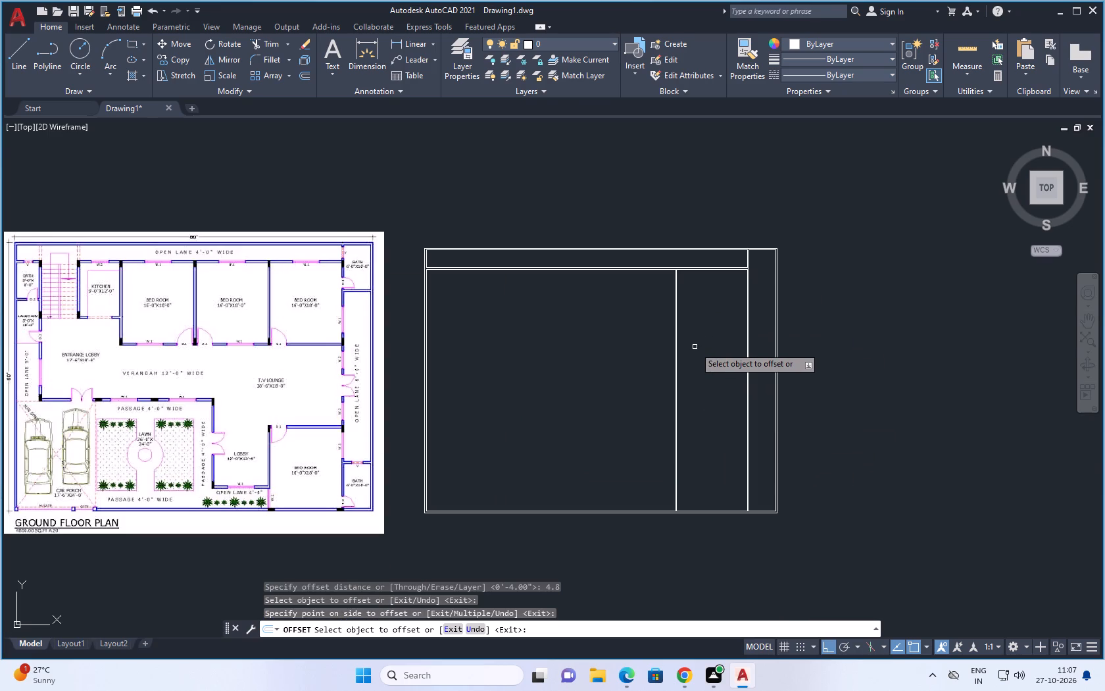
{"action": "key", "text": "Escape"}
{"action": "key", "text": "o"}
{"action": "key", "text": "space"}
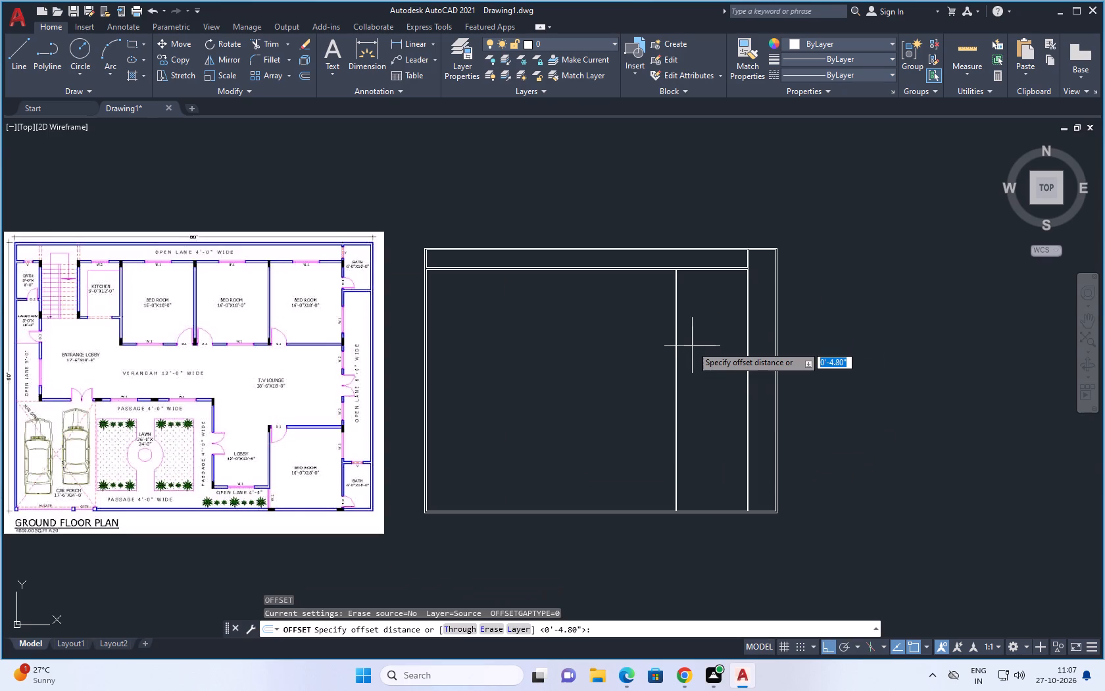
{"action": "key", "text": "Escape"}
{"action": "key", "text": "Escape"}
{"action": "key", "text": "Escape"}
Trim the line segments inside the bedroom wall's junctions with the north lane wall and the south outer wall.
{"action": "type", "text": "tr"}
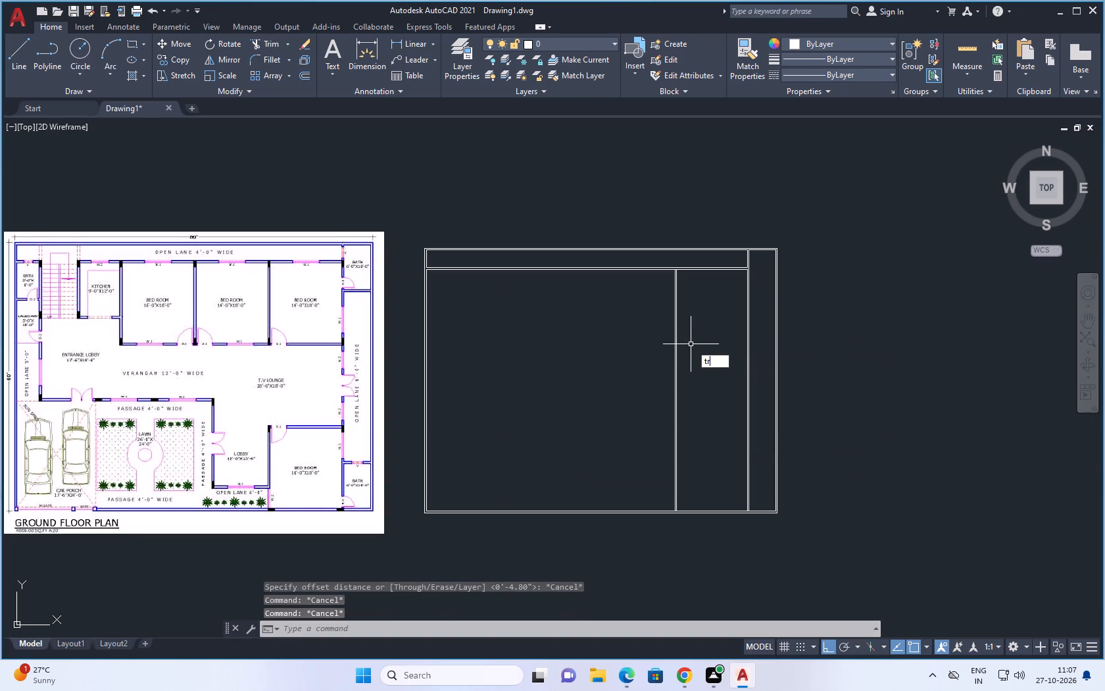
{"action": "key", "text": "space"}
{"action": "key", "text": "space"}
{"action": "scroll", "coordinate": [680, 264], "scroll_direction": "up", "scroll_amount": 5}
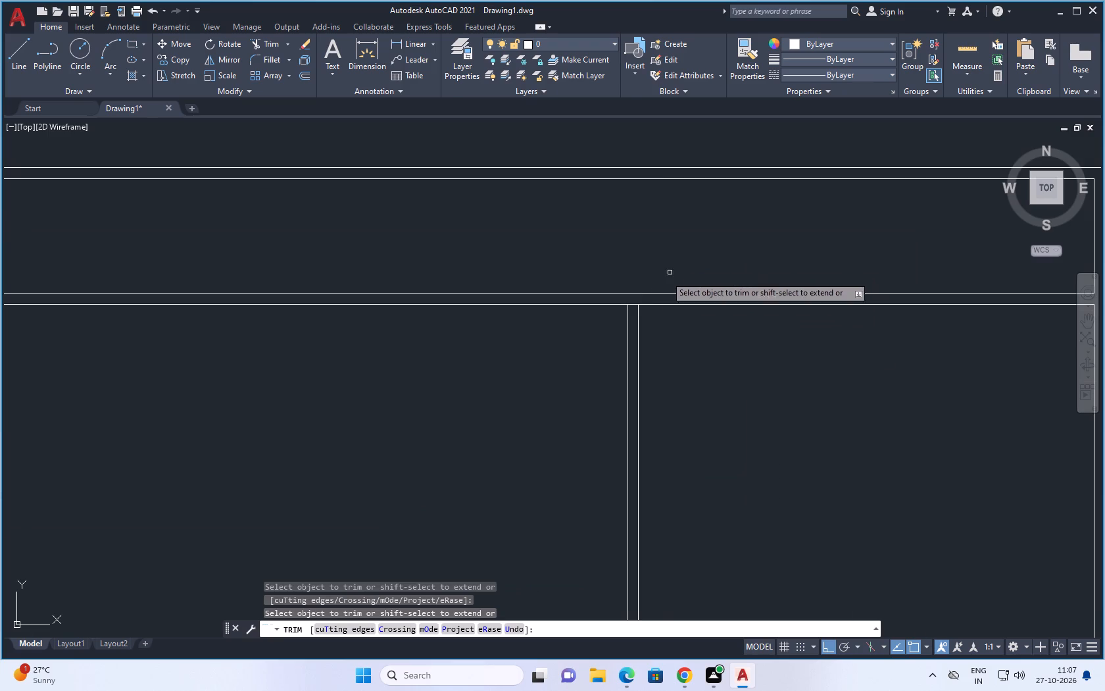
{"action": "left_click", "coordinate": [633, 305]}
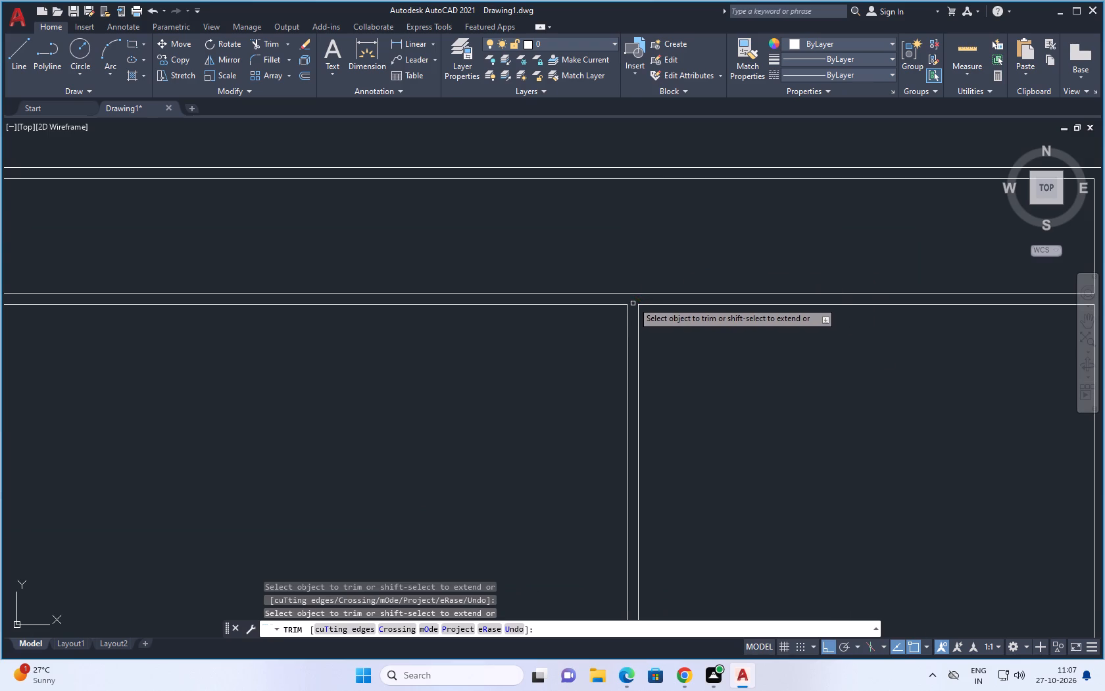
{"action": "scroll", "coordinate": [645, 234], "scroll_direction": "down", "scroll_amount": 5}
{"action": "scroll", "coordinate": [647, 484], "scroll_direction": "up", "scroll_amount": 5}
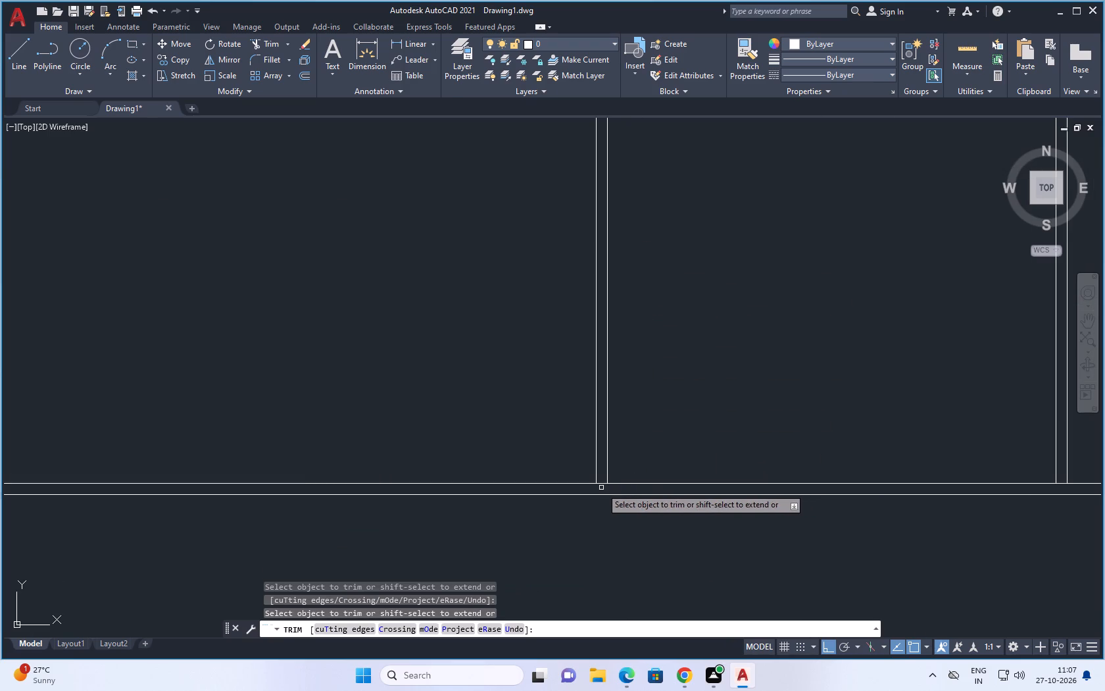
{"action": "left_click", "coordinate": [601, 484]}
Trim the south outer wall's inner line where the east lane wall meets it to open that junction.
{"action": "scroll", "coordinate": [652, 482], "scroll_direction": "down", "scroll_amount": 3}
{"action": "scroll", "coordinate": [758, 479], "scroll_direction": "up", "scroll_amount": 1}
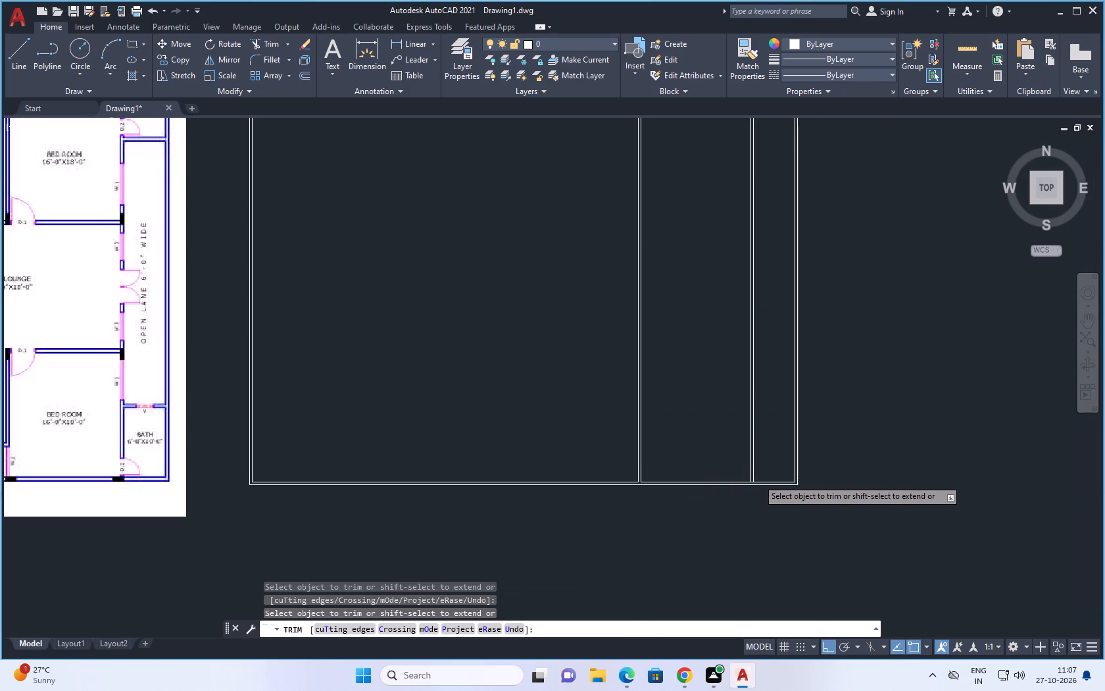
{"action": "scroll", "coordinate": [758, 479], "scroll_direction": "up", "scroll_amount": 2}
{"action": "left_click", "coordinate": [722, 495]}
{"action": "scroll", "coordinate": [700, 513], "scroll_direction": "down", "scroll_amount": 5}
{"action": "scroll", "coordinate": [702, 372], "scroll_direction": "up", "scroll_amount": 4}
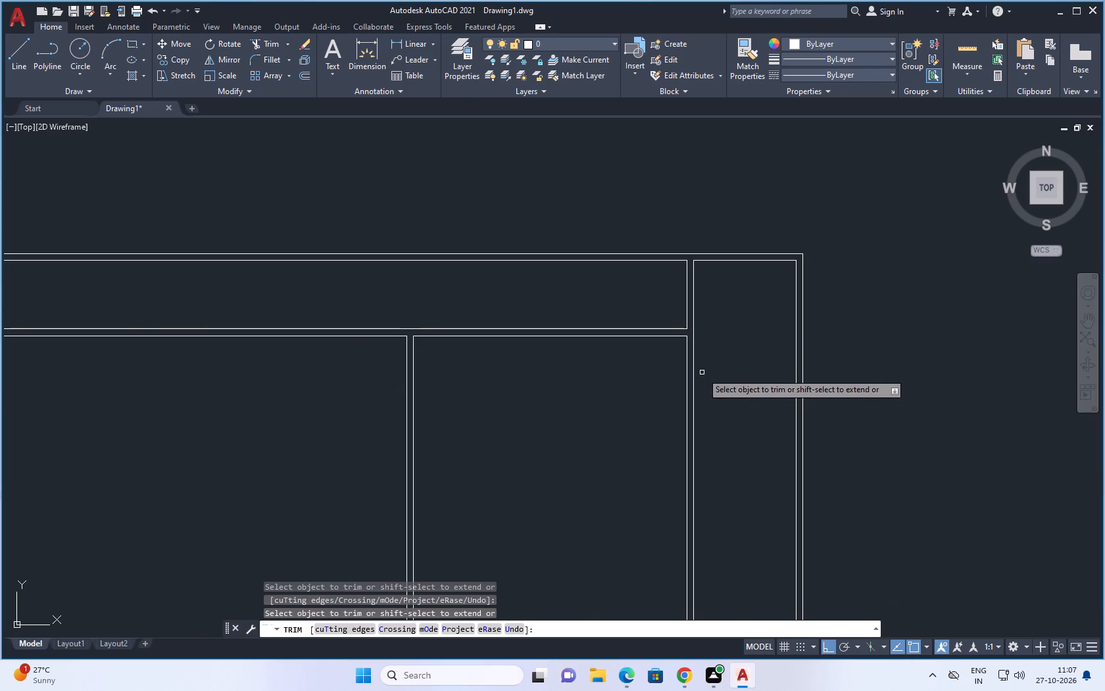
{"action": "scroll", "coordinate": [718, 327], "scroll_direction": "down", "scroll_amount": 4}
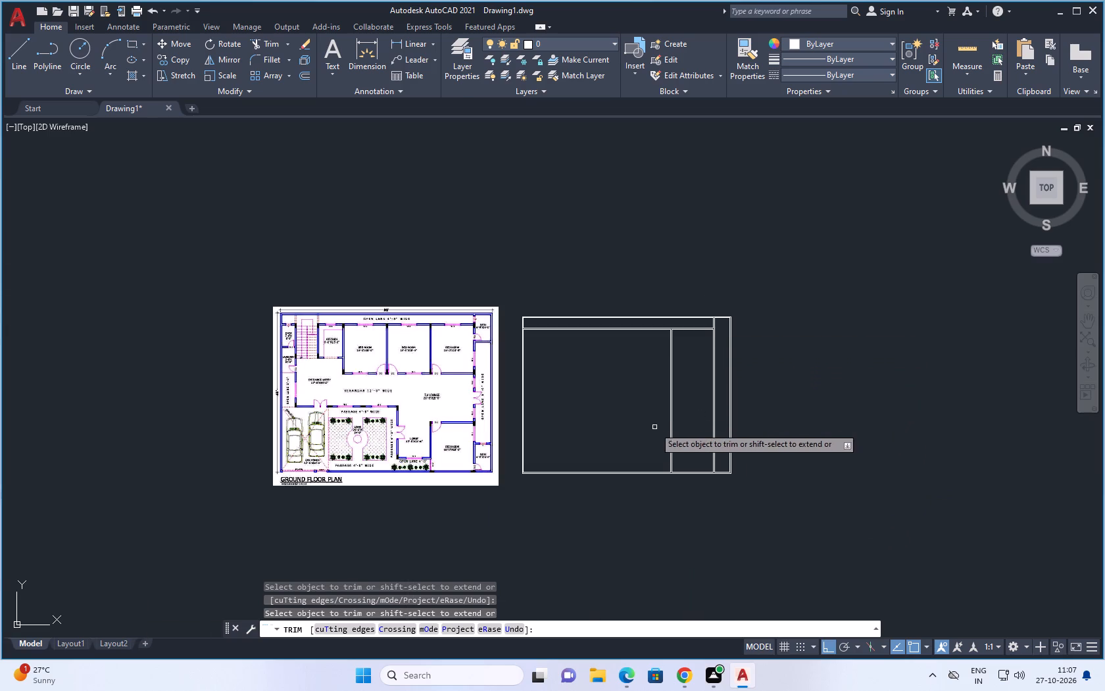
{"action": "scroll", "coordinate": [620, 414], "scroll_direction": "up", "scroll_amount": 1}
{"action": "key", "text": "Escape"}
{"action": "key", "text": "Escape"}
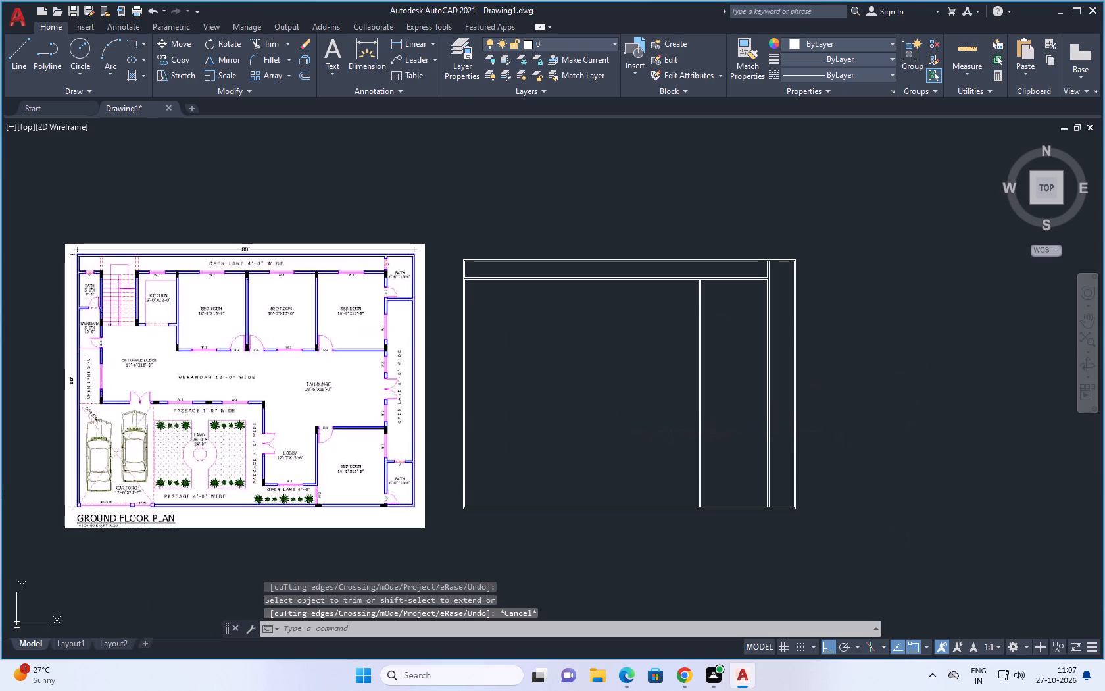
Offset the north lane wall's south face 18' south to mark the depth of the north-east bedroom.
{"action": "key", "text": "o"}
{"action": "key", "text": "space"}
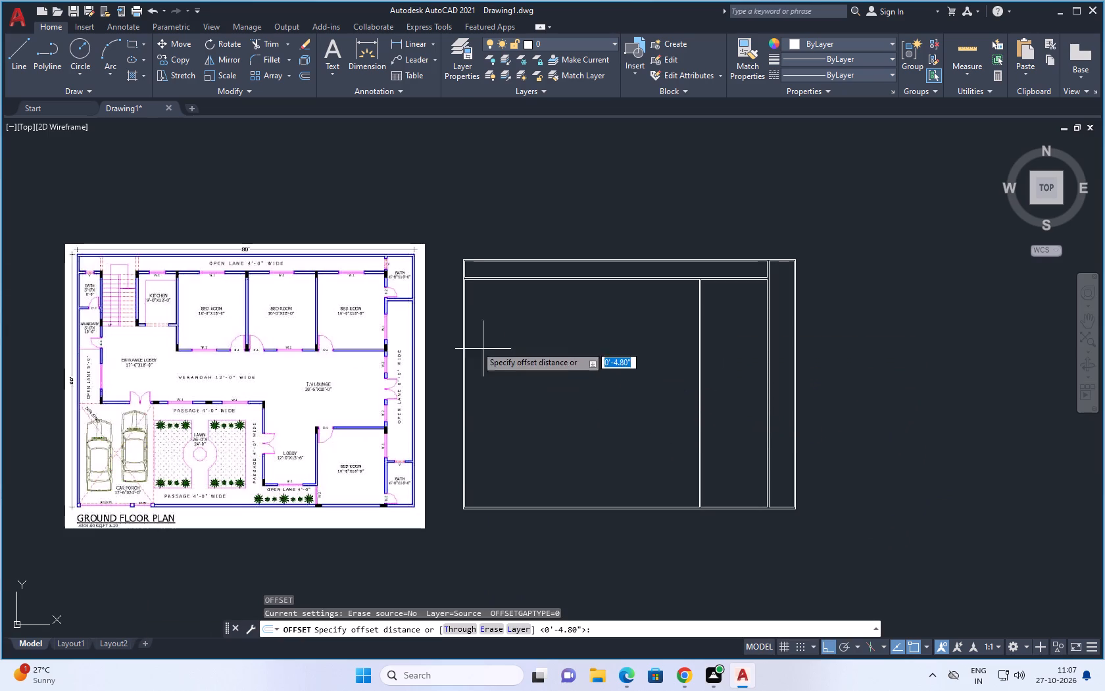
{"action": "scroll", "coordinate": [387, 315], "scroll_direction": "up", "scroll_amount": 3}
{"action": "scroll", "coordinate": [387, 315], "scroll_direction": "down", "scroll_amount": 4}
{"action": "type", "text": "18'"}
{"action": "key", "text": "space"}
{"action": "scroll", "coordinate": [731, 277], "scroll_direction": "up", "scroll_amount": 2}
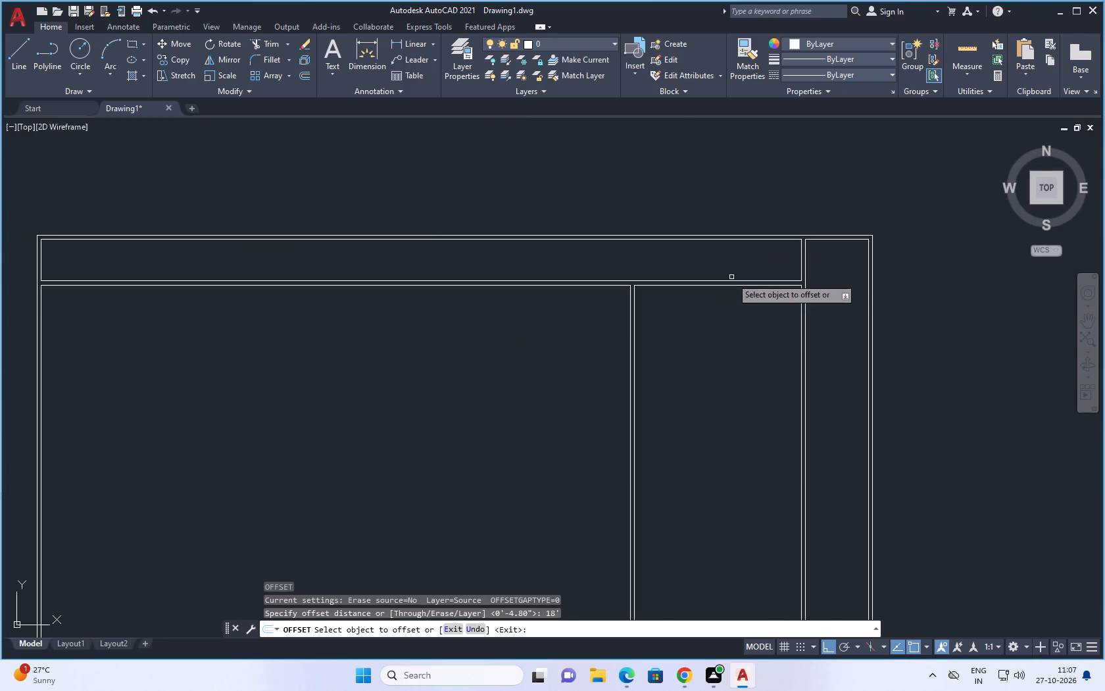
{"action": "left_click", "coordinate": [724, 286]}
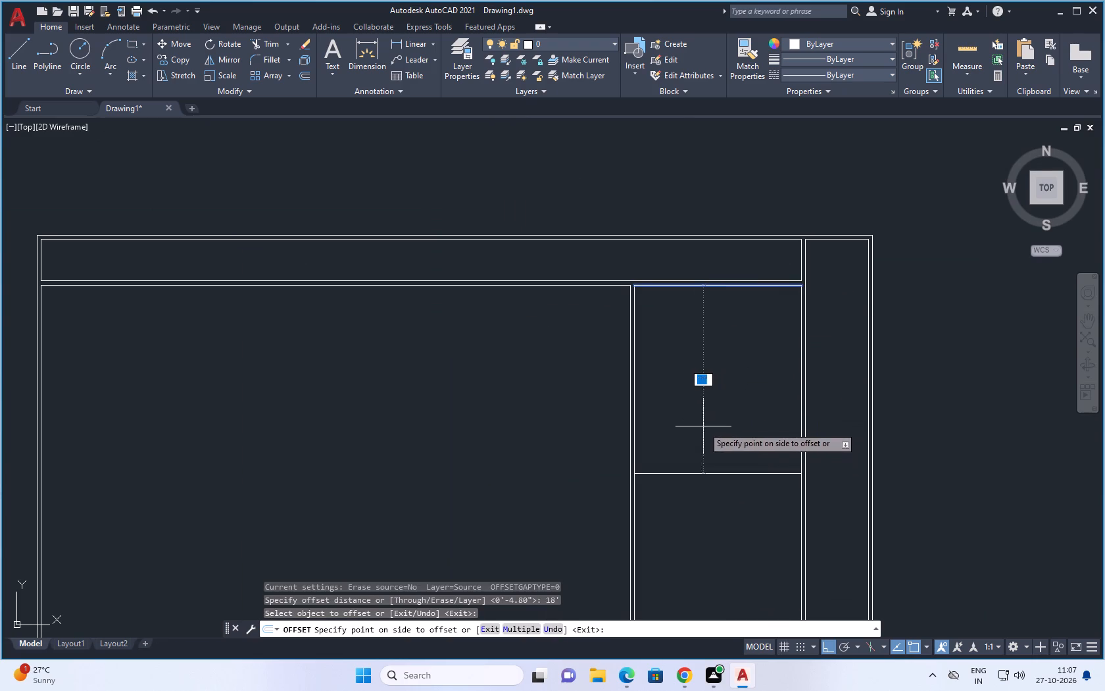
{"action": "scroll", "coordinate": [699, 397], "scroll_direction": "down", "scroll_amount": 1}
{"action": "left_click", "coordinate": [696, 474]}
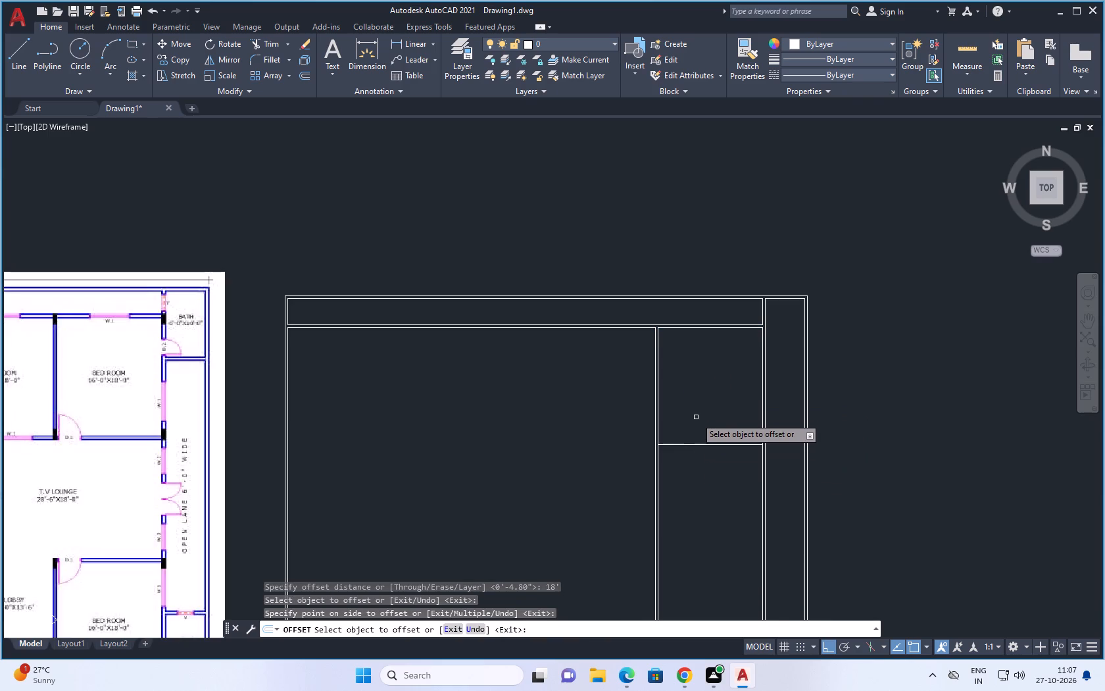
{"action": "key", "text": "space"}
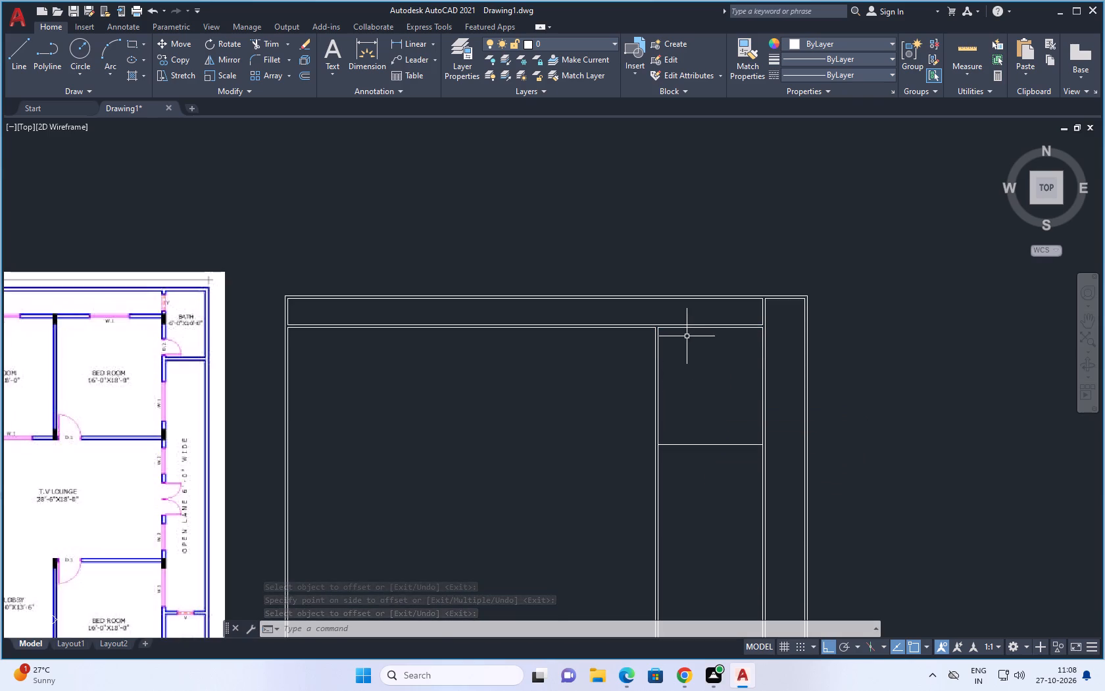
Offset the south outer wall's inner line 18' north to mark the depth of the south-east bedroom.
{"action": "key", "text": "space"}
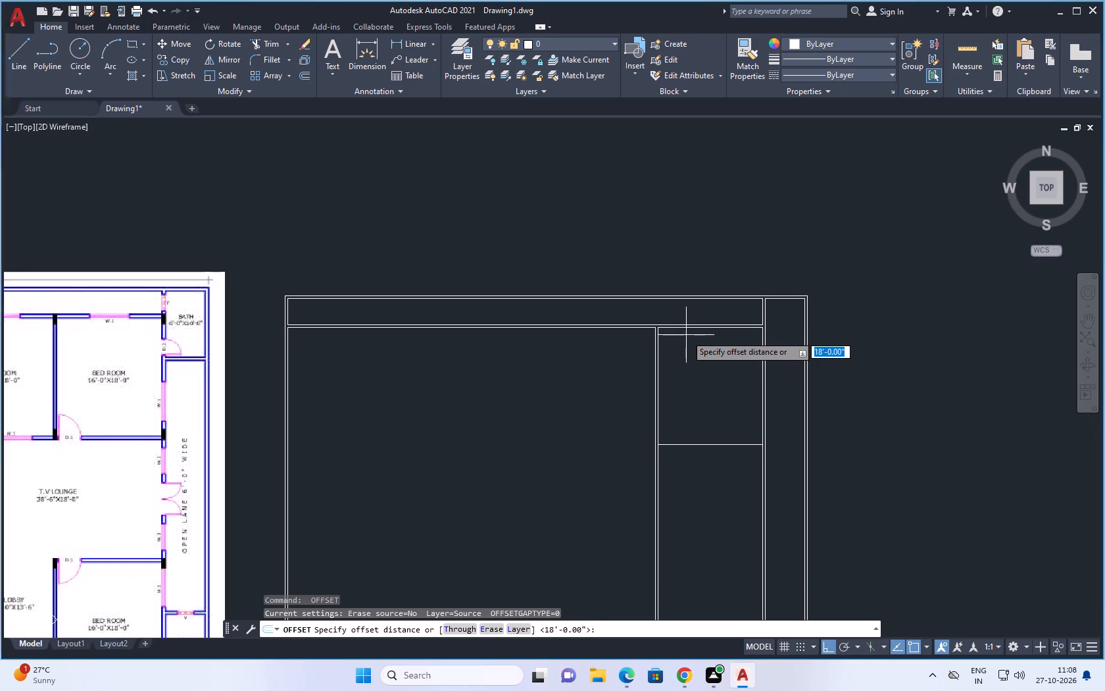
{"action": "key", "text": "space"}
{"action": "scroll", "coordinate": [686, 335], "scroll_direction": "down", "scroll_amount": 3}
{"action": "scroll", "coordinate": [685, 409], "scroll_direction": "up", "scroll_amount": 4}
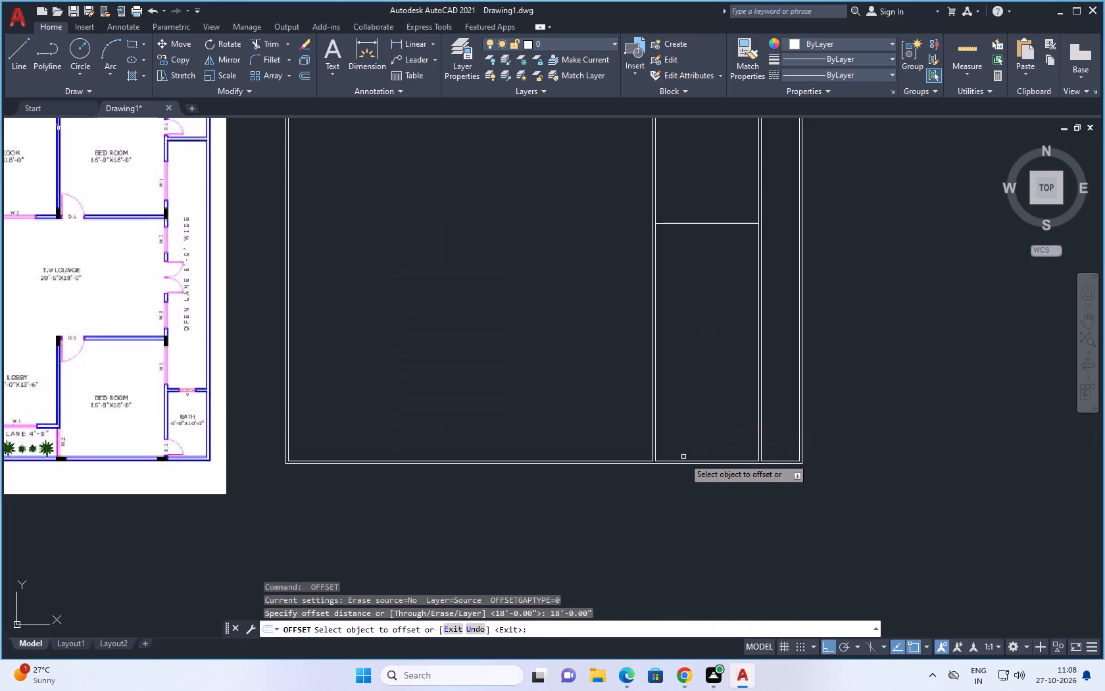
{"action": "left_click", "coordinate": [683, 461]}
{"action": "left_click", "coordinate": [689, 397]}
{"action": "scroll", "coordinate": [685, 374], "scroll_direction": "down", "scroll_amount": 2}
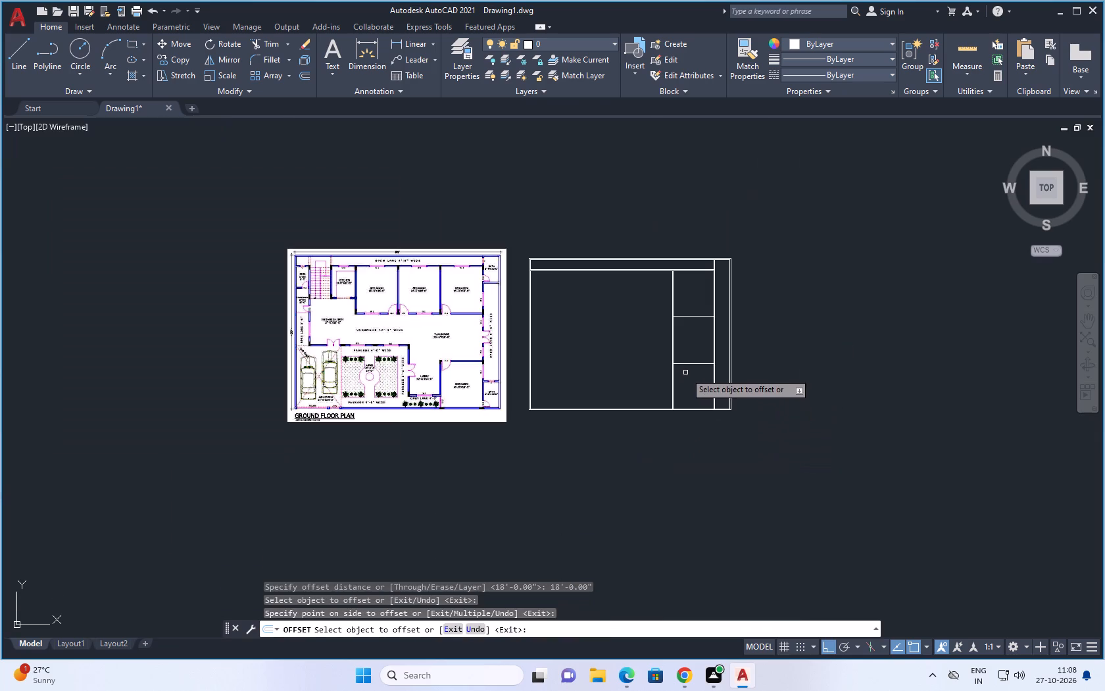
{"action": "scroll", "coordinate": [695, 310], "scroll_direction": "up", "scroll_amount": 2}
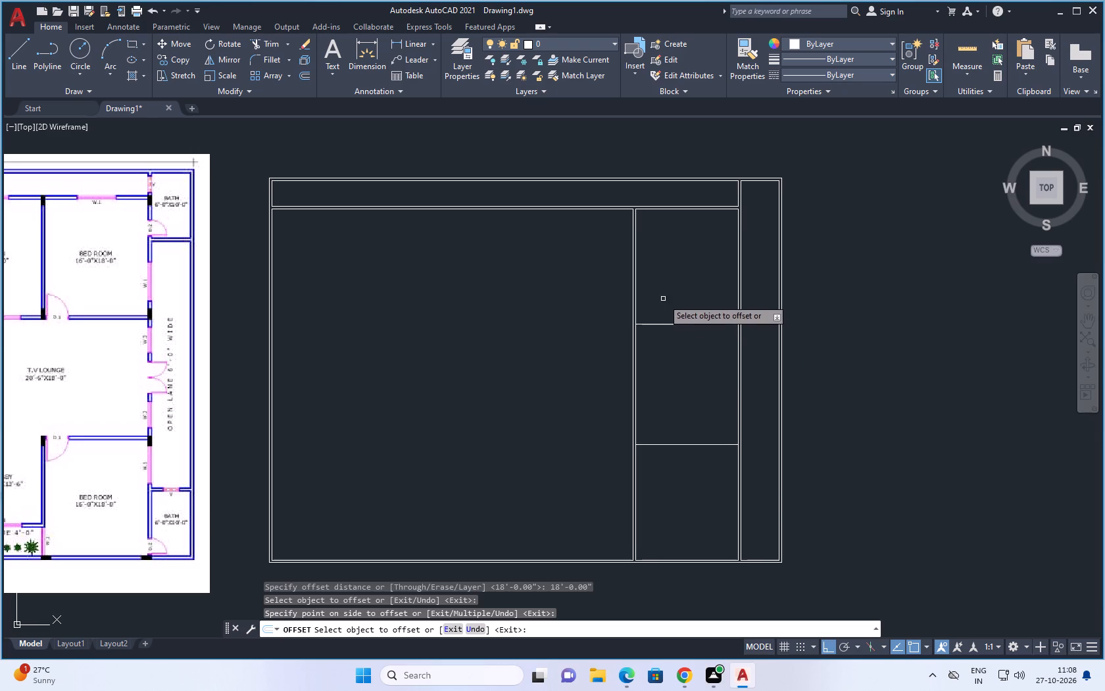
{"action": "key", "text": "space"}
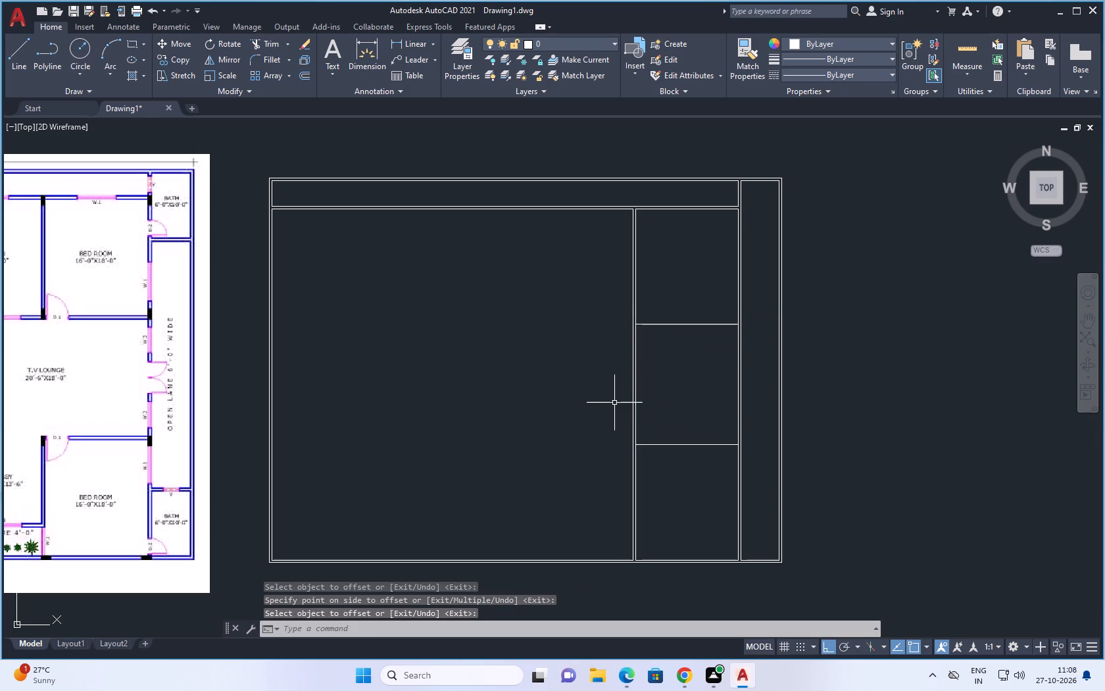
Offset the south-east bedroom's north line and the north-east bedroom's south line 4.8" toward the lounge between them.
{"action": "key", "text": "space"}
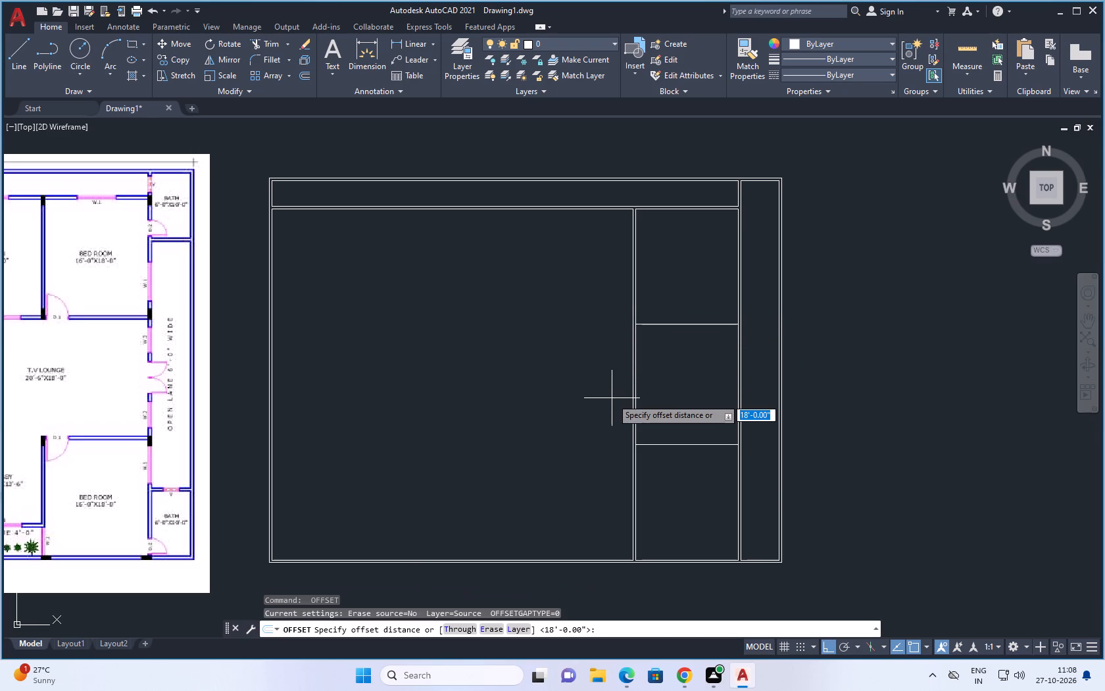
{"action": "key", "text": "4"}
{"action": "key", "text": "period"}
{"action": "key", "text": "8"}
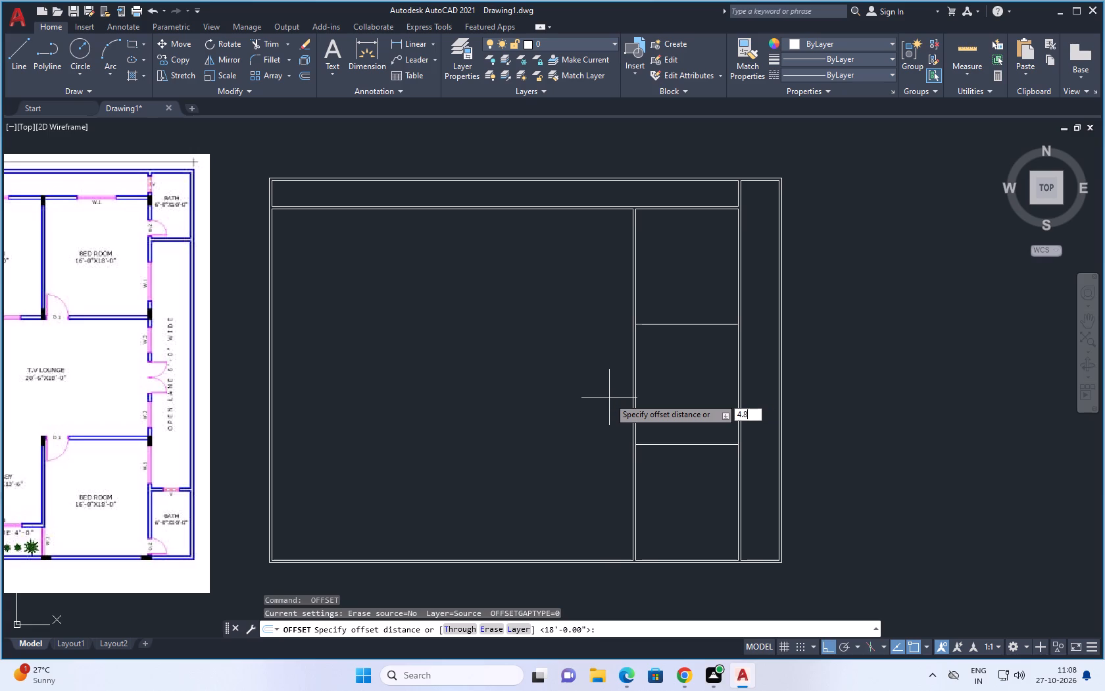
{"action": "key", "text": "space"}
{"action": "left_click", "coordinate": [691, 442]}
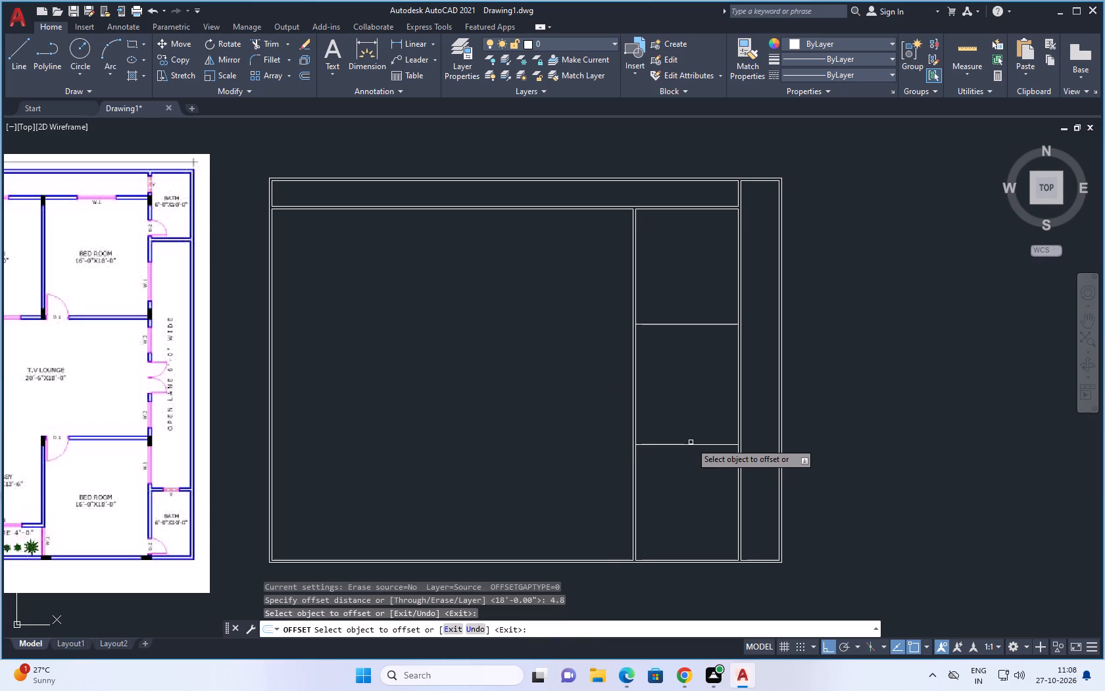
{"action": "left_click", "coordinate": [691, 444]}
{"action": "left_click", "coordinate": [688, 411]}
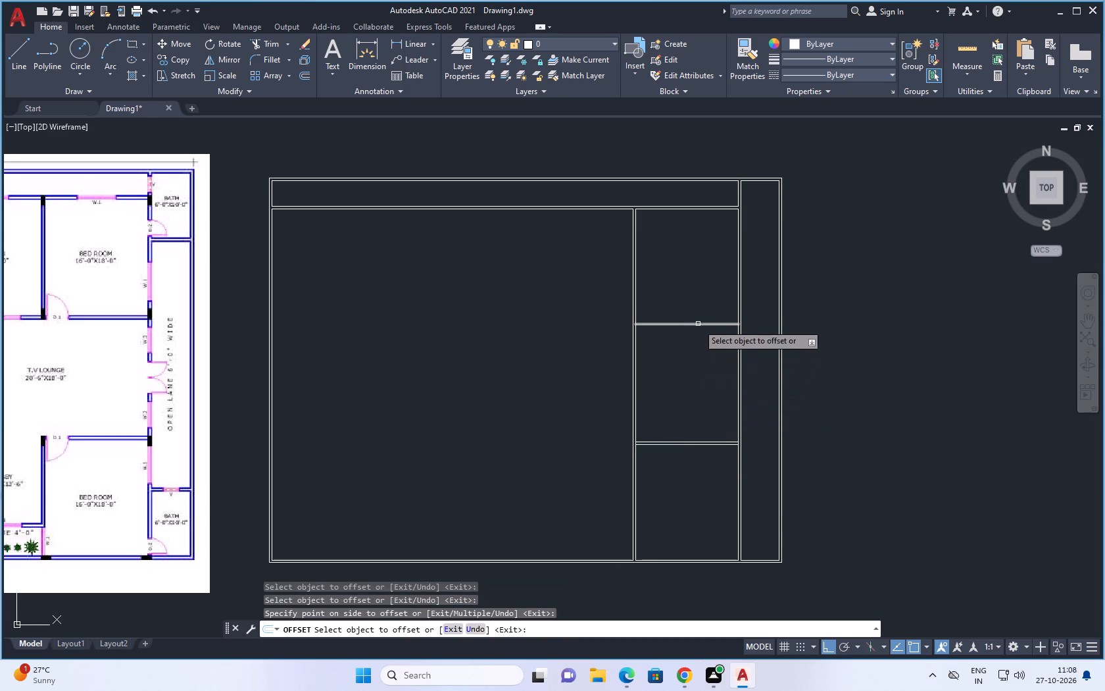
{"action": "left_click_drag", "start_coordinate": [698, 324], "coordinate": [698, 347]}
{"action": "left_click", "coordinate": [698, 406]}
{"action": "key", "text": "Escape"}
{"action": "key", "text": "Escape"}
{"action": "key", "text": "Escape"}
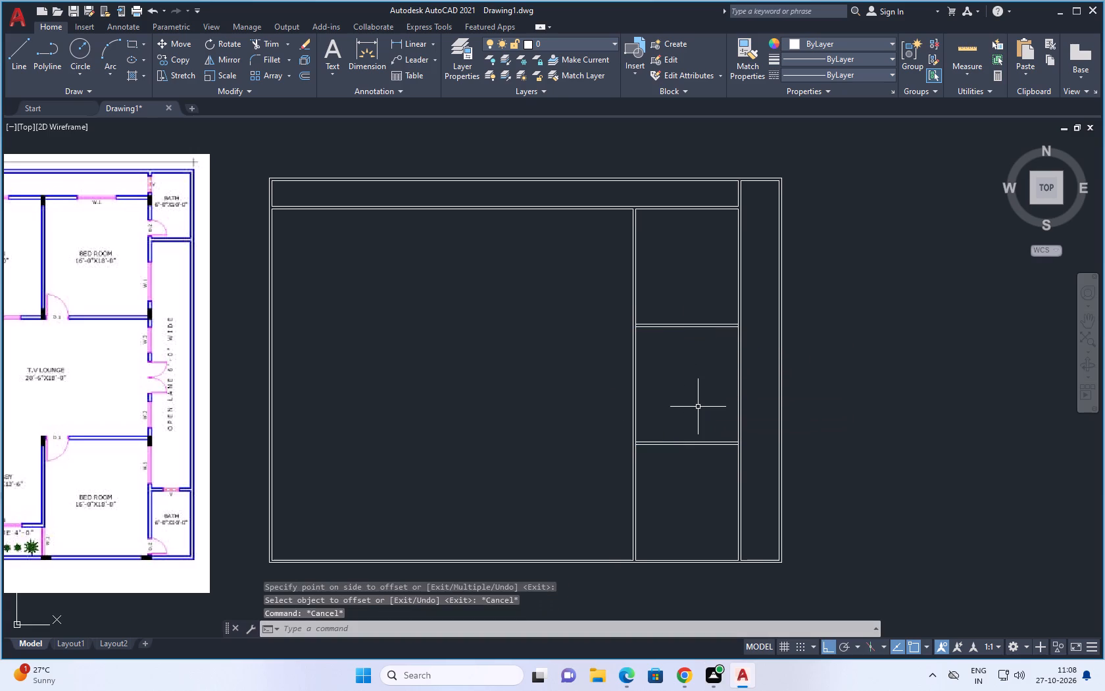
Trim the vertical lines between the two faces of the north-east bedroom's south wall at both of its ends.
{"action": "key", "text": "t"}
{"action": "type", "text": "r"}
{"action": "key", "text": "space"}
{"action": "key", "text": "space"}
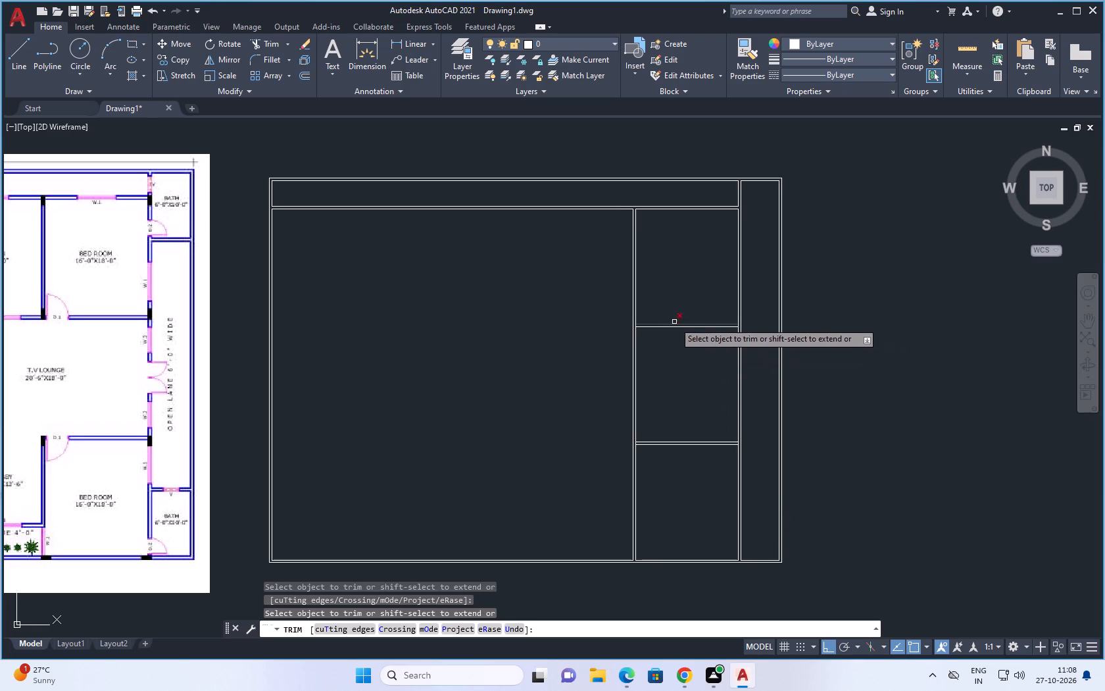
{"action": "scroll", "coordinate": [652, 316], "scroll_direction": "up", "scroll_amount": 3}
{"action": "left_click", "coordinate": [576, 354]}
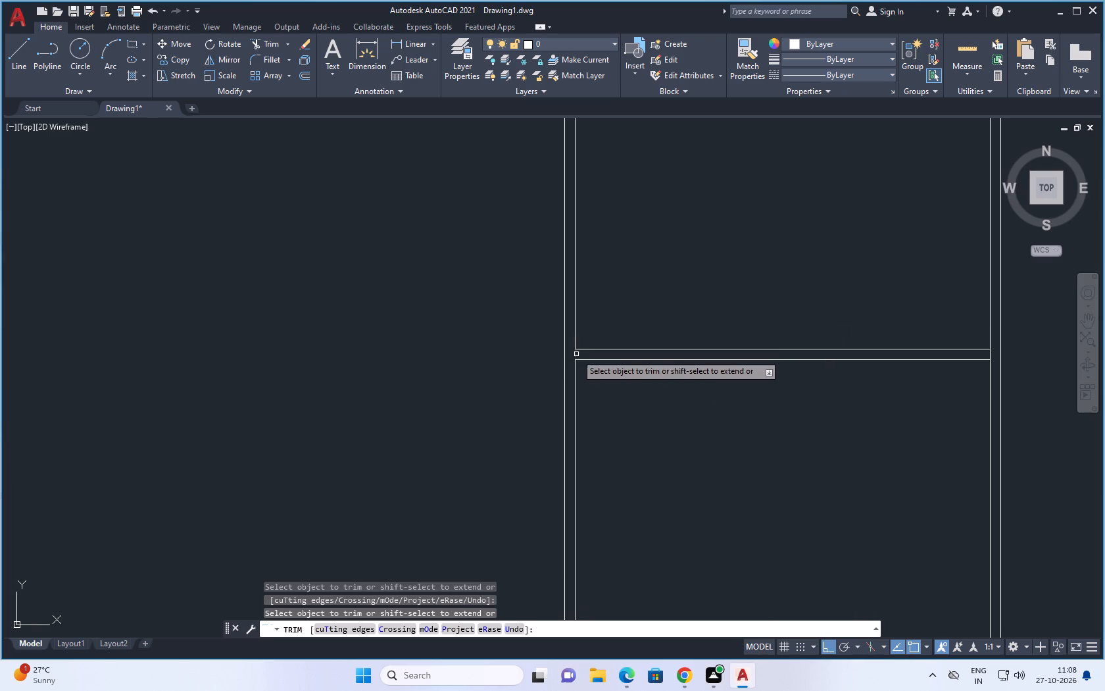
{"action": "left_click", "coordinate": [991, 352]}
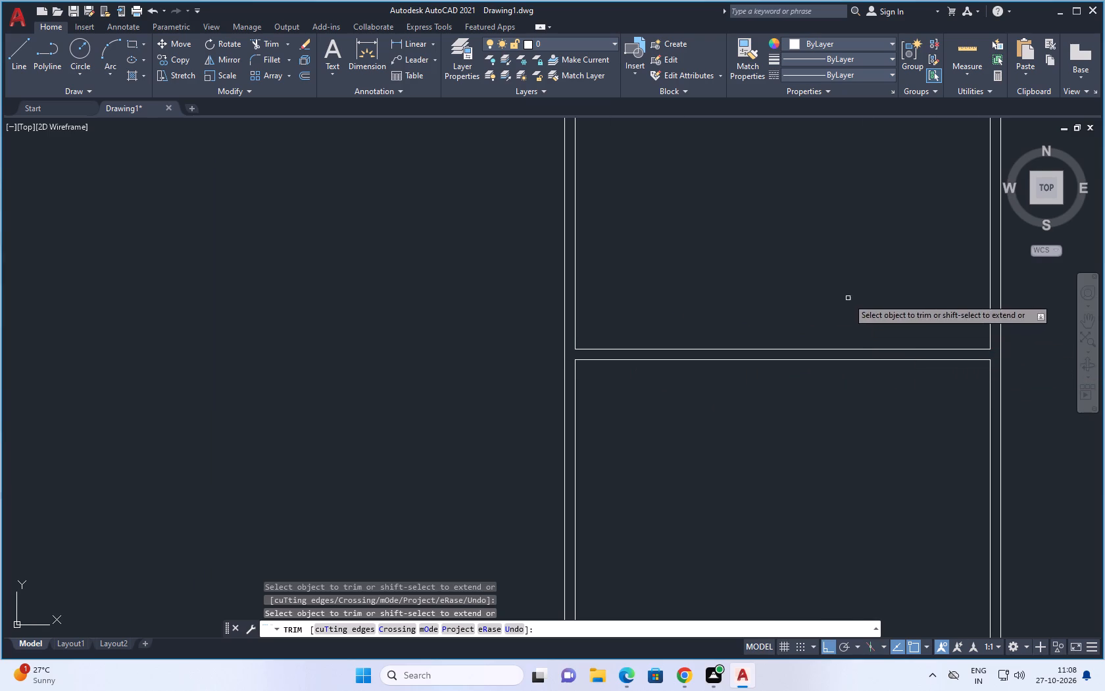
Trim the vertical lines between the two faces of the south-east bedroom's north wall at both of its ends.
{"action": "scroll", "coordinate": [848, 298], "scroll_direction": "down", "scroll_amount": 4}
{"action": "scroll", "coordinate": [870, 375], "scroll_direction": "up", "scroll_amount": 4}
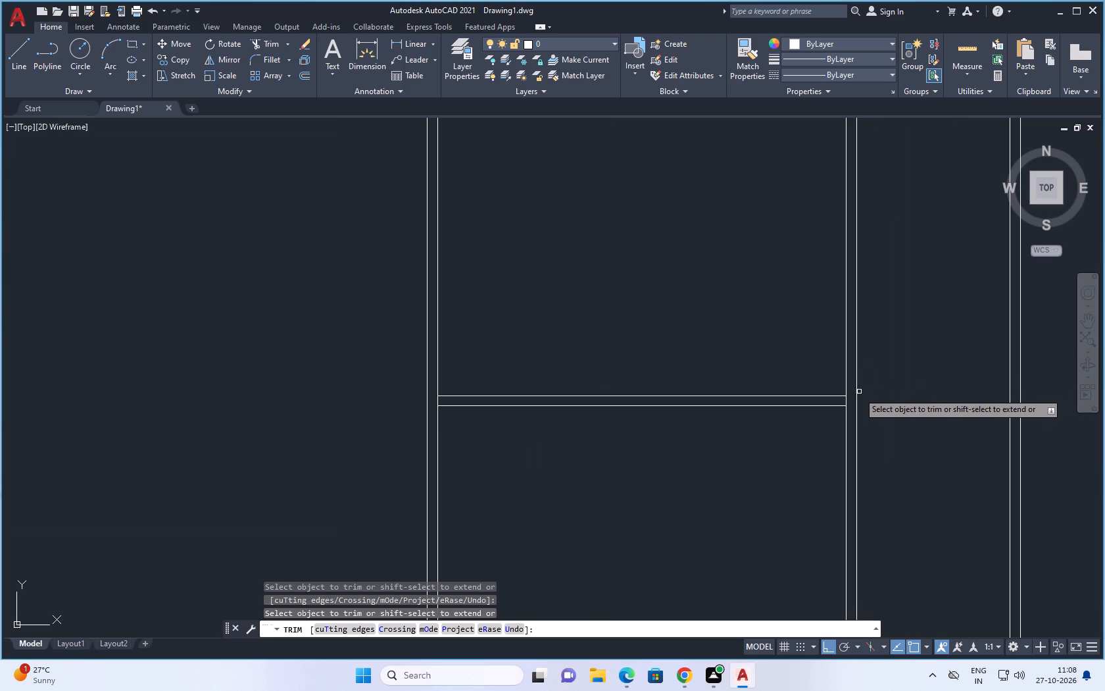
{"action": "left_click", "coordinate": [846, 399]}
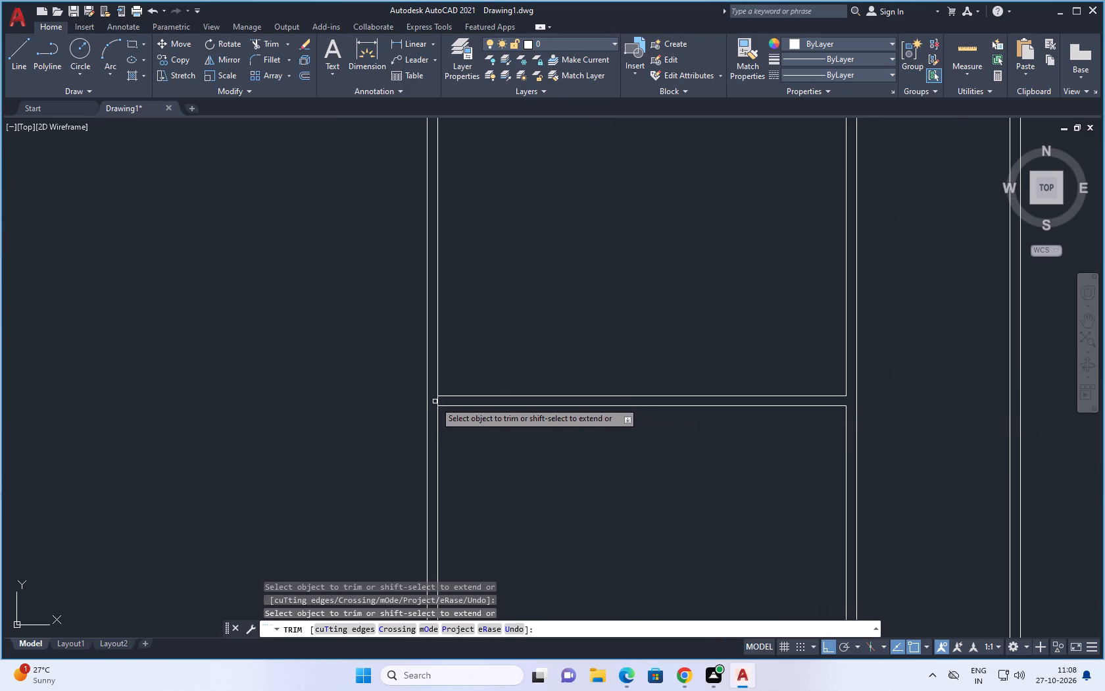
{"action": "left_click", "coordinate": [436, 399]}
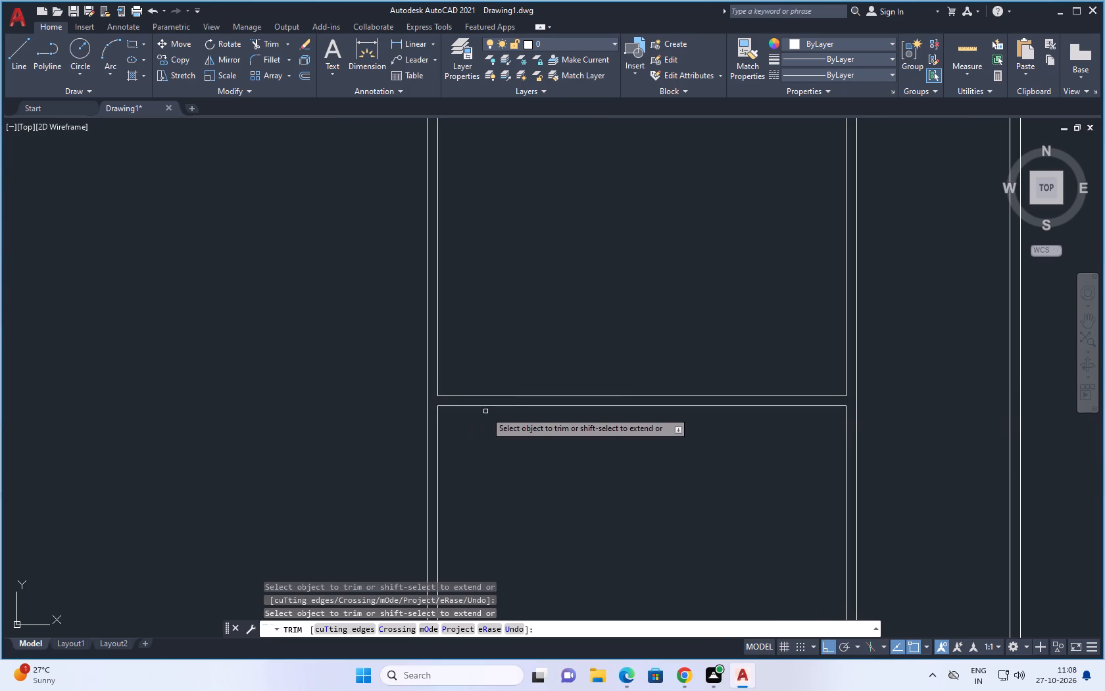
{"action": "key", "text": "Escape"}
{"action": "key", "text": "Escape"}
Measure the lounge's depth between the south-east bedroom's north wall and the north-east bedroom's south wall.
{"action": "type", "text": "di"}
{"action": "key", "text": "space"}
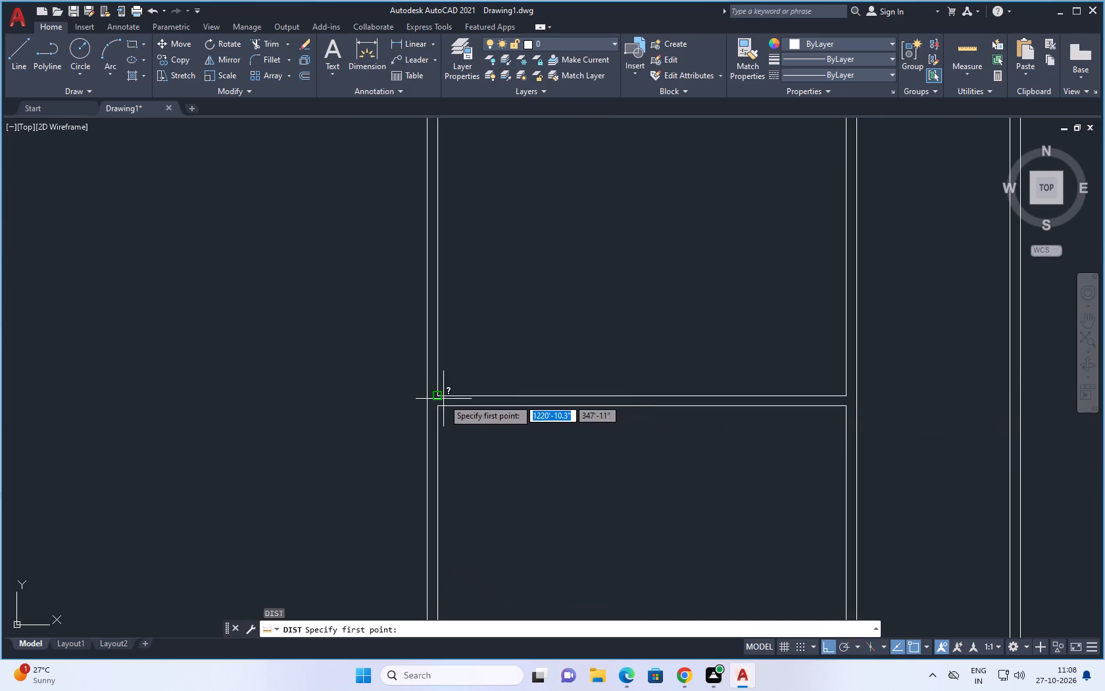
{"action": "left_click", "coordinate": [437, 394]}
{"action": "scroll", "coordinate": [474, 438], "scroll_direction": "down", "scroll_amount": 4}
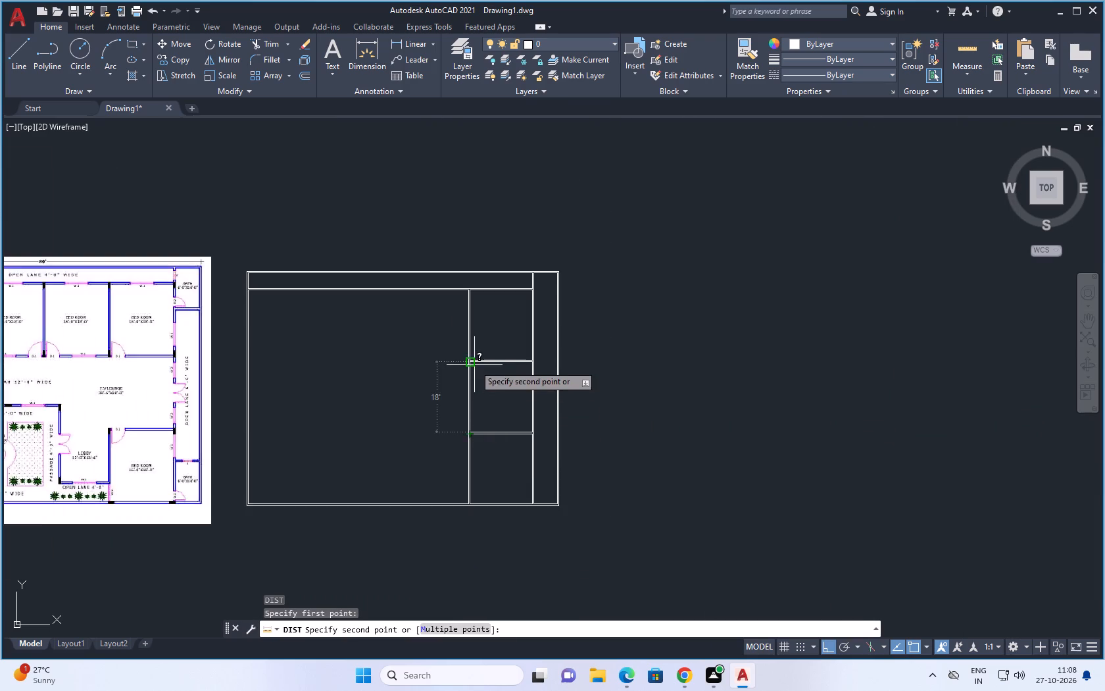
{"action": "scroll", "coordinate": [474, 364], "scroll_direction": "up", "scroll_amount": 5}
{"action": "left_click", "coordinate": [427, 357]}
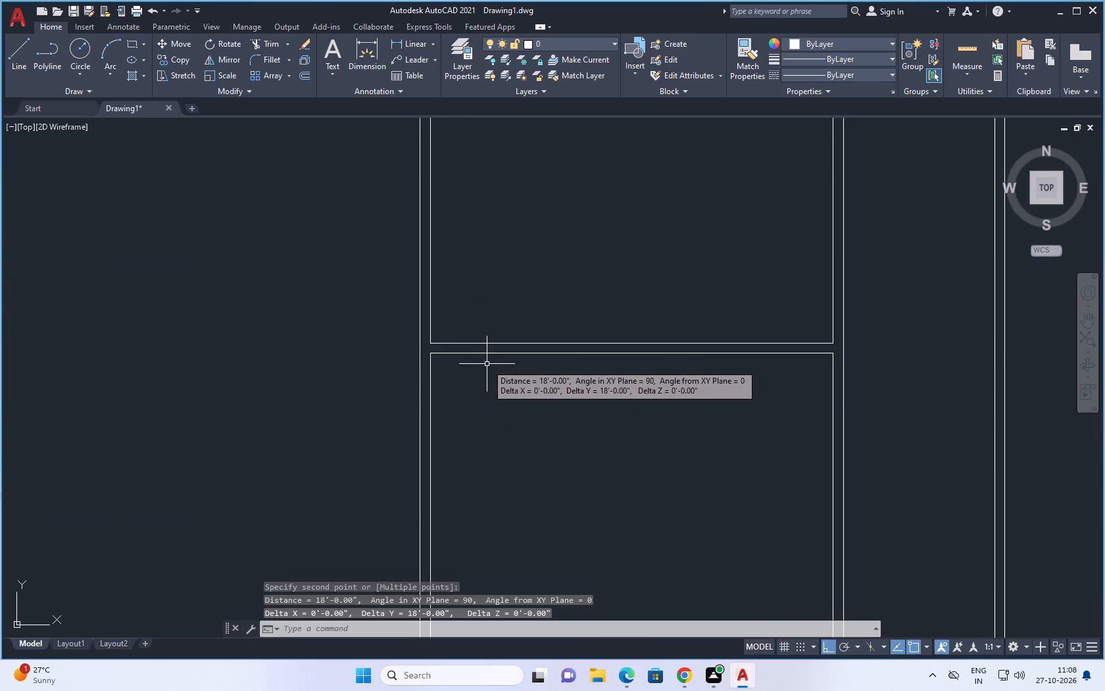
{"action": "scroll", "coordinate": [521, 312], "scroll_direction": "down", "scroll_amount": 4}
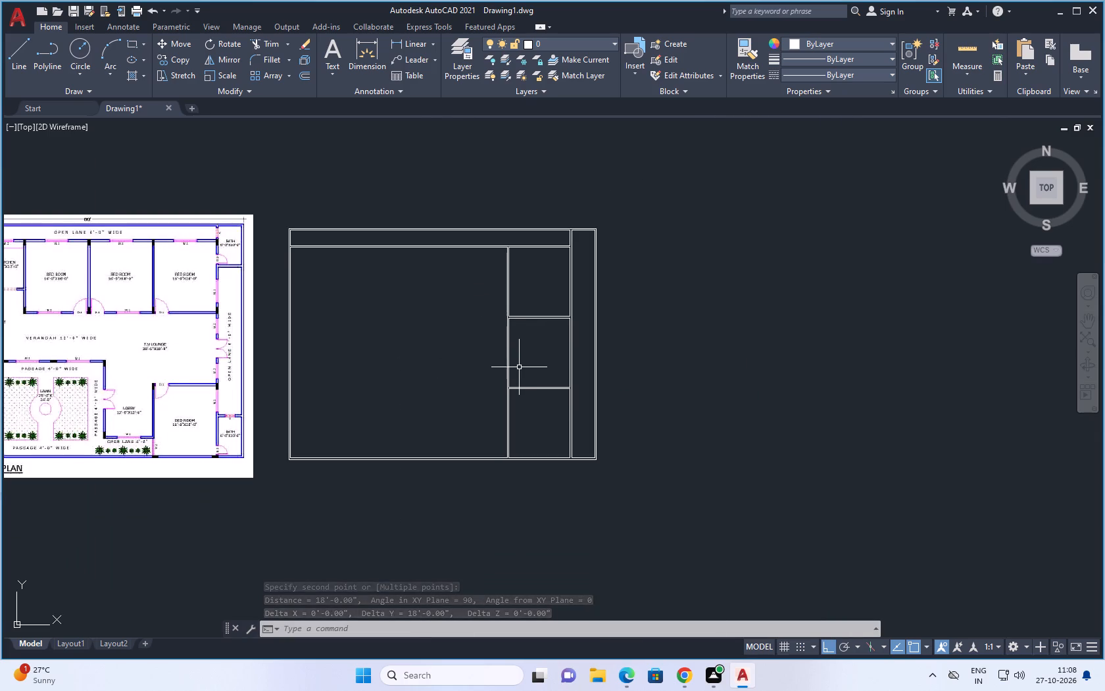
{"action": "key", "text": "Escape"}
{"action": "key", "text": "Escape"}
{"action": "key", "text": "Escape"}
Extend the lounge-side faces of both bedroom walls west to the outer face of the bedrooms' west wall.
{"action": "type", "text": "ex"}
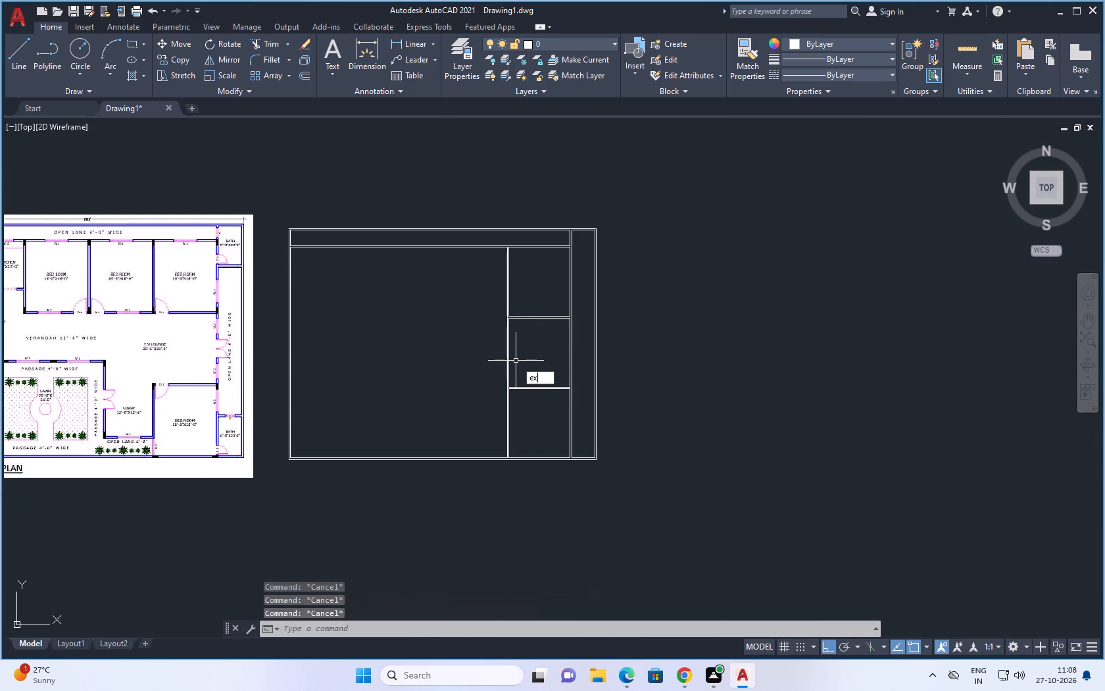
{"action": "key", "text": "space"}
{"action": "key", "text": "space"}
{"action": "scroll", "coordinate": [506, 309], "scroll_direction": "up", "scroll_amount": 3}
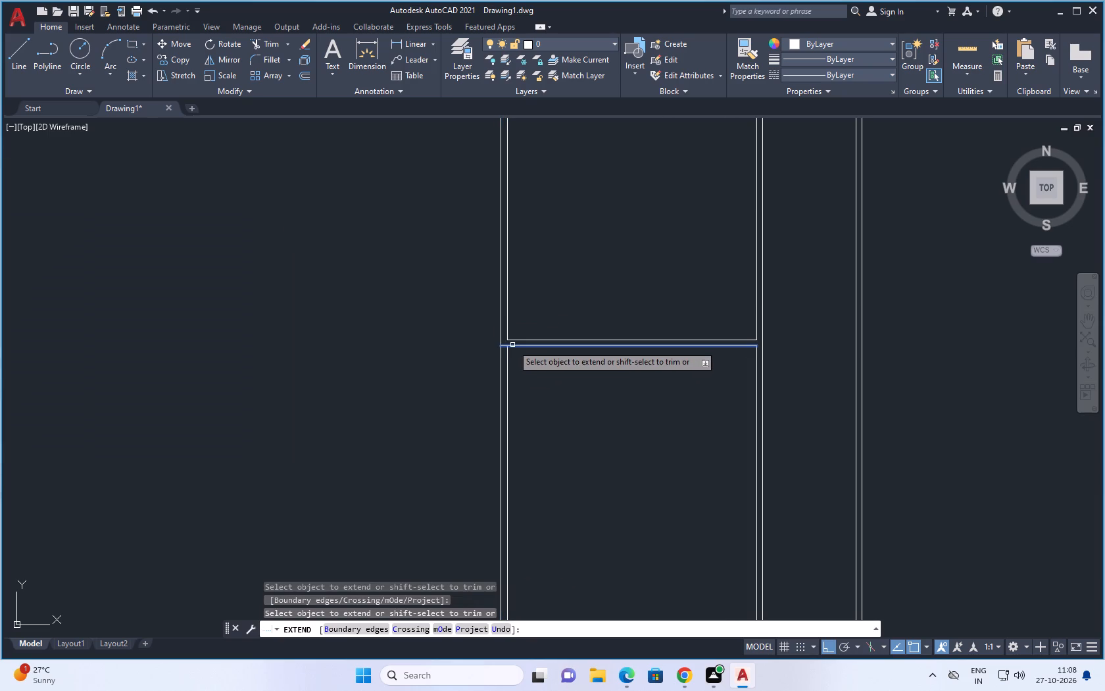
{"action": "left_click", "coordinate": [514, 348]}
{"action": "scroll", "coordinate": [523, 329], "scroll_direction": "down", "scroll_amount": 4}
{"action": "scroll", "coordinate": [531, 379], "scroll_direction": "up", "scroll_amount": 5}
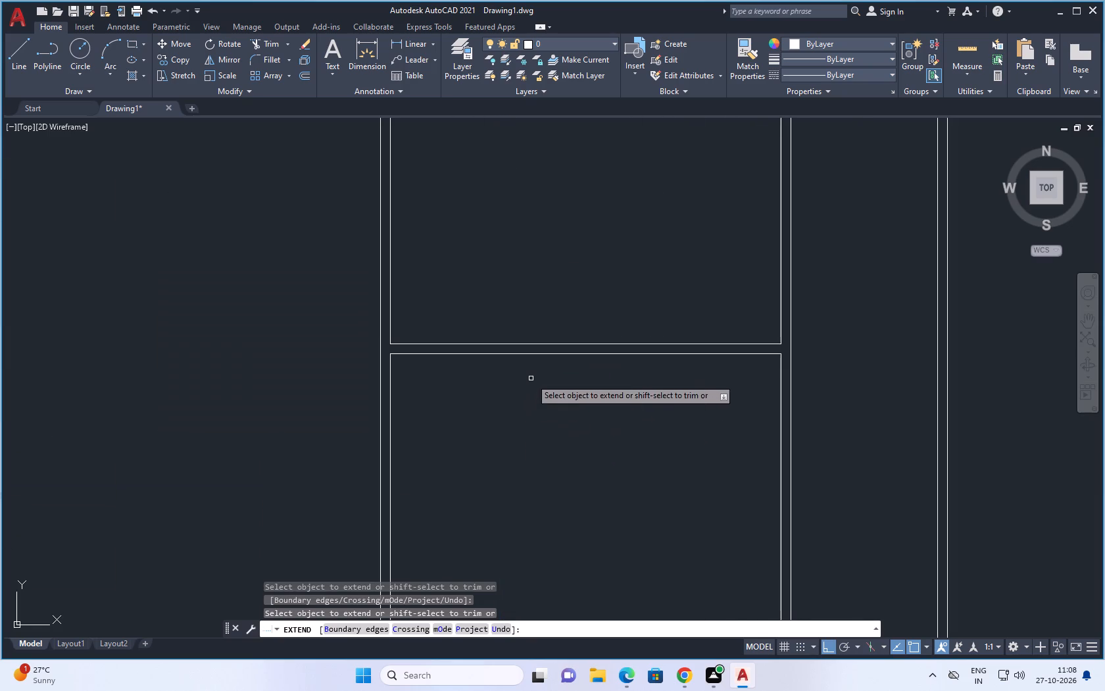
{"action": "left_click", "coordinate": [417, 342]}
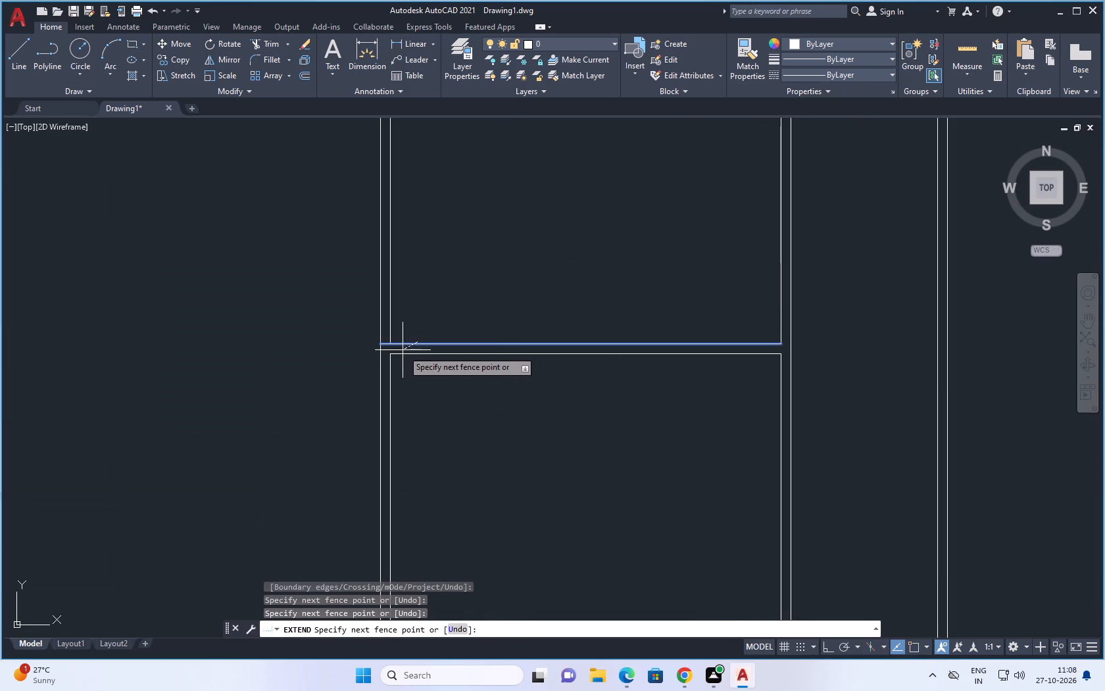
{"action": "left_click", "coordinate": [403, 350]}
{"action": "key", "text": "Escape"}
{"action": "key", "text": "Escape"}
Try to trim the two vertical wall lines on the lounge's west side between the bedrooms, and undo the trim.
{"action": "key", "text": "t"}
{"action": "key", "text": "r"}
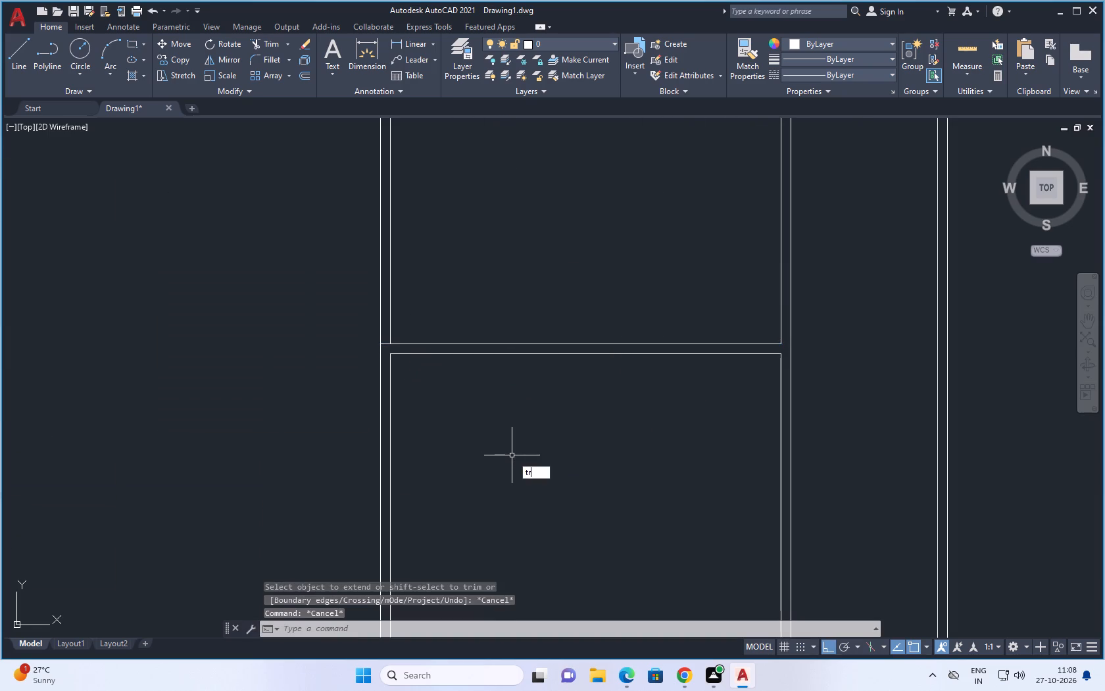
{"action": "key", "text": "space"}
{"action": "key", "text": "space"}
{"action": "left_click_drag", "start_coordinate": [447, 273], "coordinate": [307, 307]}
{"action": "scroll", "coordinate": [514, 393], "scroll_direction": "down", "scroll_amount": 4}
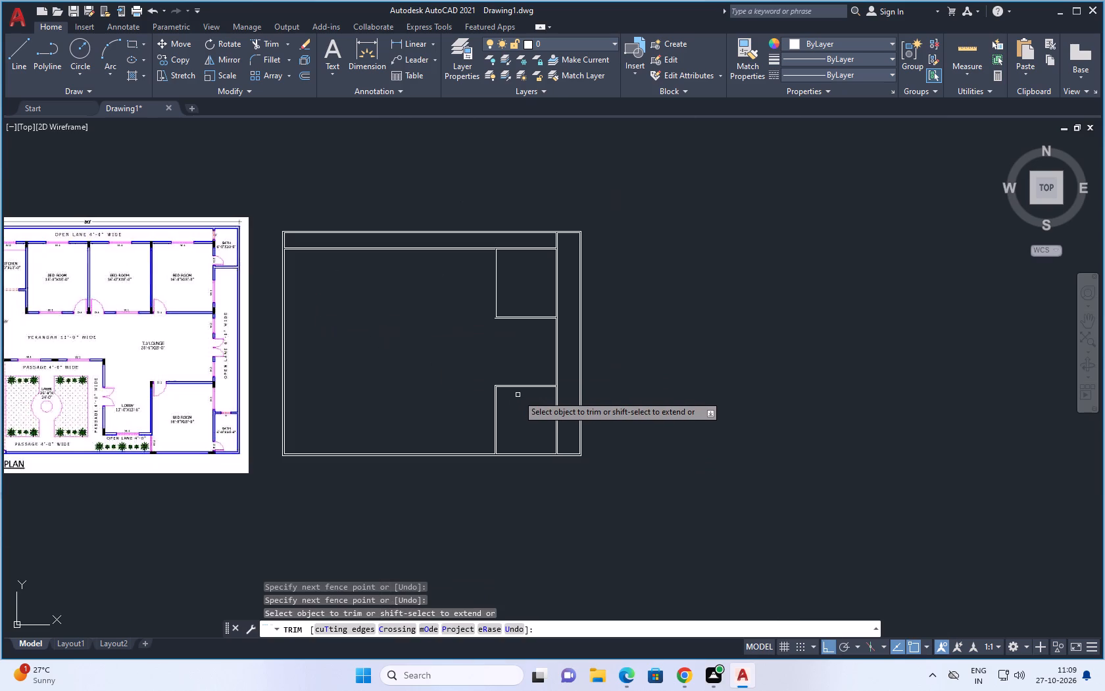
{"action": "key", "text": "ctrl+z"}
Trim the two vertical wall lines between the north-east and south-east bedrooms to open the lounge's west side.
{"action": "scroll", "coordinate": [465, 347], "scroll_direction": "down", "scroll_amount": 2}
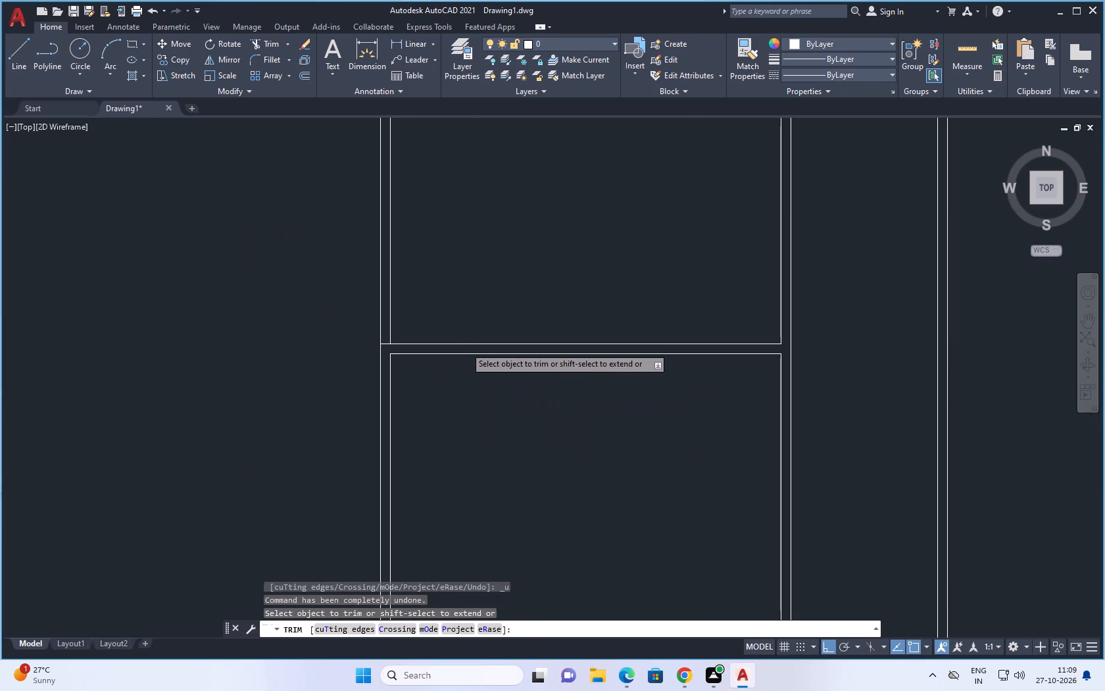
{"action": "scroll", "coordinate": [465, 347], "scroll_direction": "down", "scroll_amount": 1}
{"action": "left_click_drag", "start_coordinate": [466, 298], "coordinate": [416, 320]}
{"action": "scroll", "coordinate": [604, 412], "scroll_direction": "down", "scroll_amount": 2}
{"action": "key", "text": "Escape"}
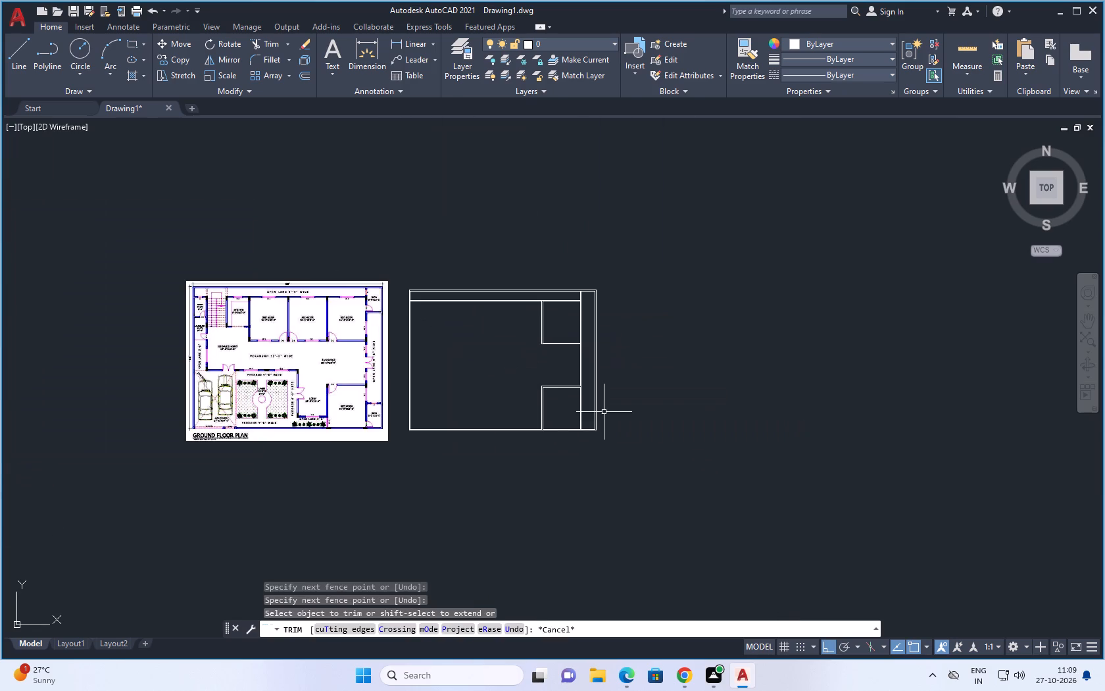
Copy the north-east bedroom's west and south walls 16'-4.80" west along the north lane wall to form the middle bedroom.
{"action": "scroll", "coordinate": [505, 249], "scroll_direction": "up", "scroll_amount": 3}
{"action": "scroll", "coordinate": [493, 279], "scroll_direction": "down", "scroll_amount": 2}
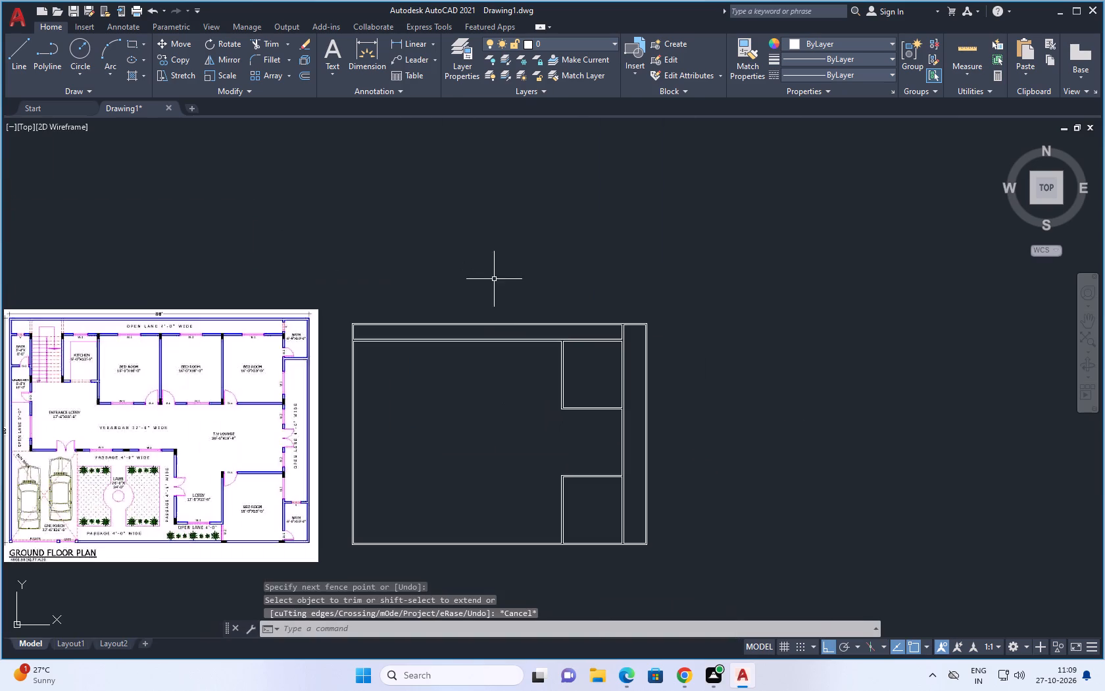
{"action": "scroll", "coordinate": [554, 367], "scroll_direction": "up", "scroll_amount": 2}
{"action": "left_click_drag", "start_coordinate": [624, 510], "coordinate": [575, 386]}
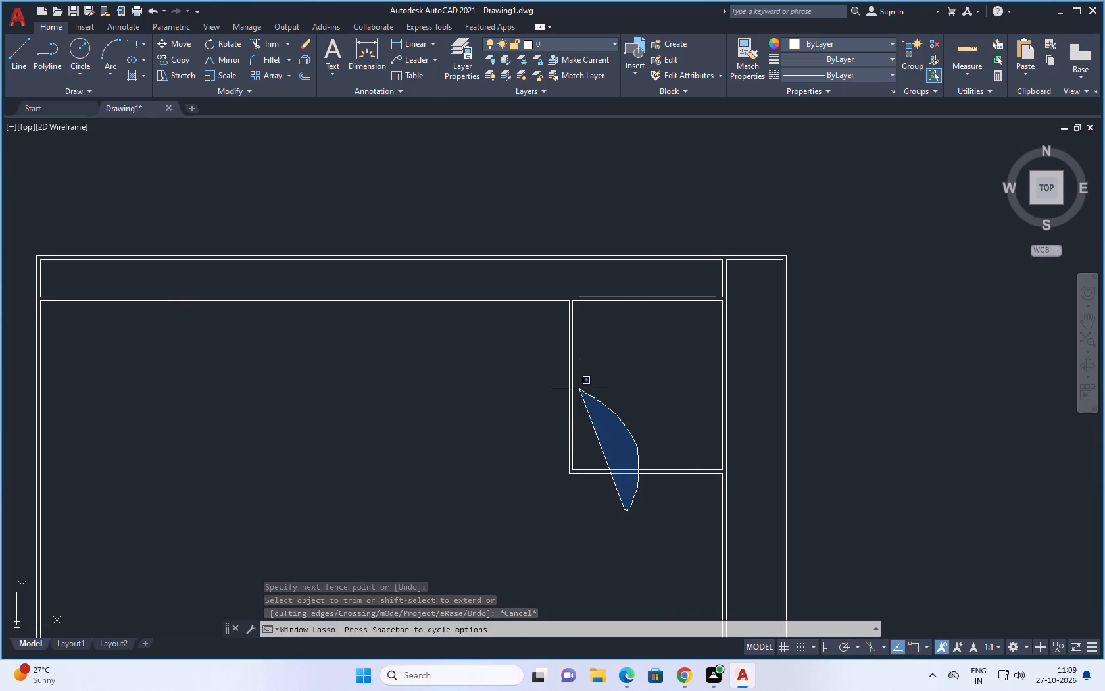
{"action": "left_click_drag", "start_coordinate": [575, 386], "coordinate": [519, 380]}
{"action": "left_click_drag", "start_coordinate": [516, 355], "coordinate": [641, 502]}
{"action": "left_click_drag", "start_coordinate": [660, 507], "coordinate": [660, 507]}
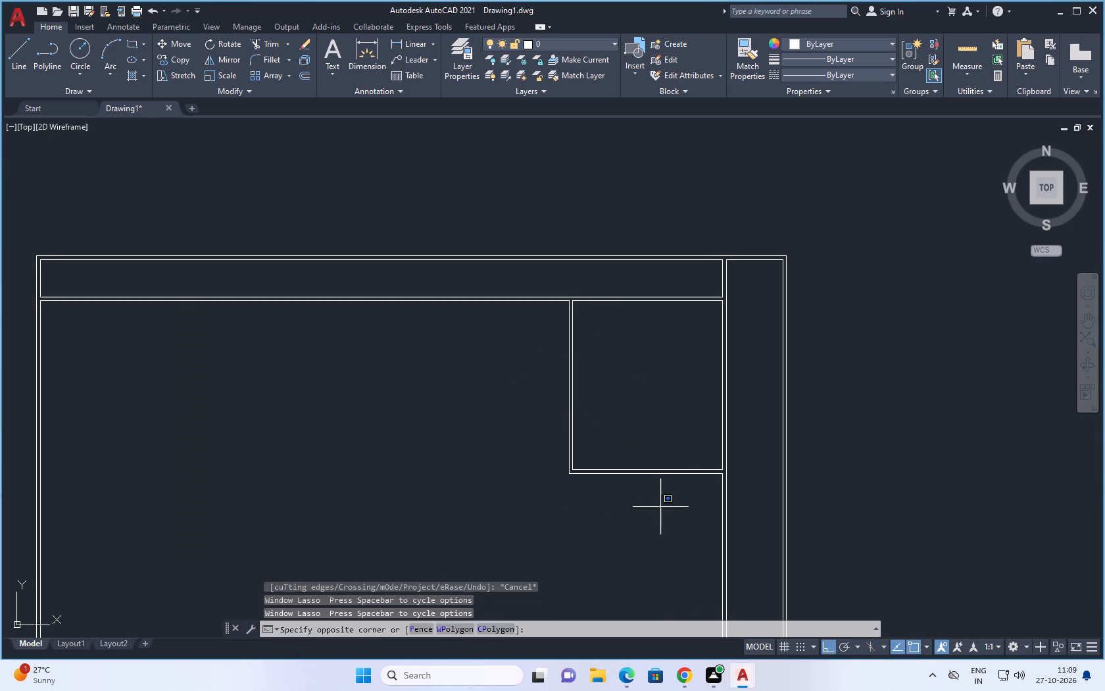
{"action": "left_click_drag", "start_coordinate": [660, 507], "coordinate": [514, 405]}
{"action": "right_click", "coordinate": [523, 396]}
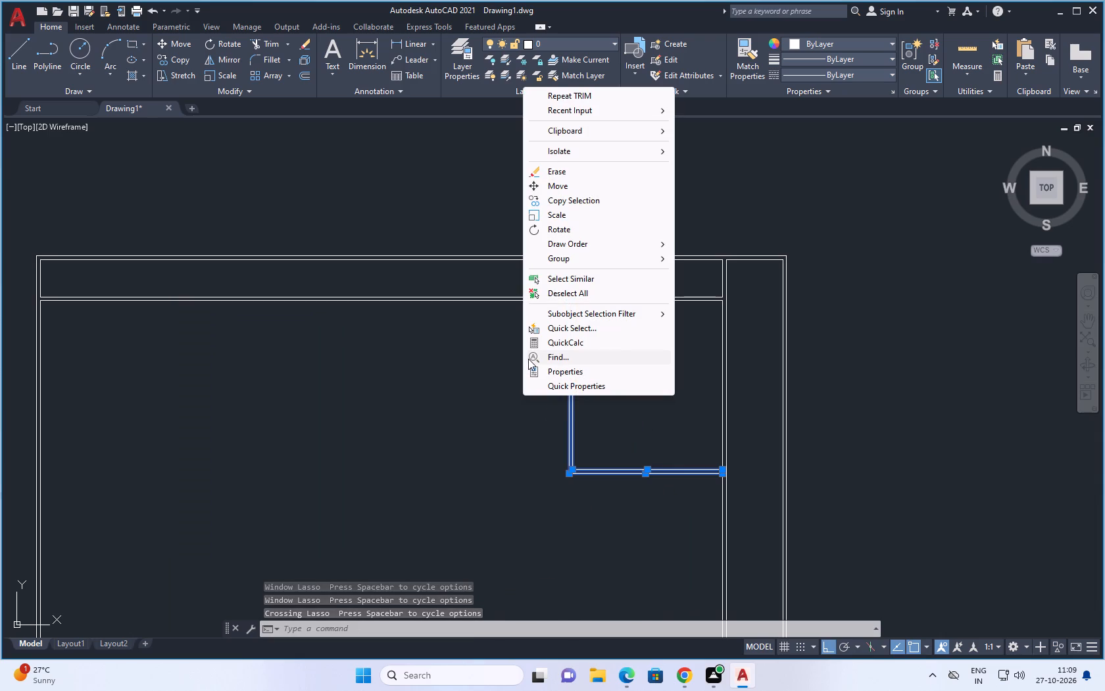
{"action": "left_click", "coordinate": [567, 204]}
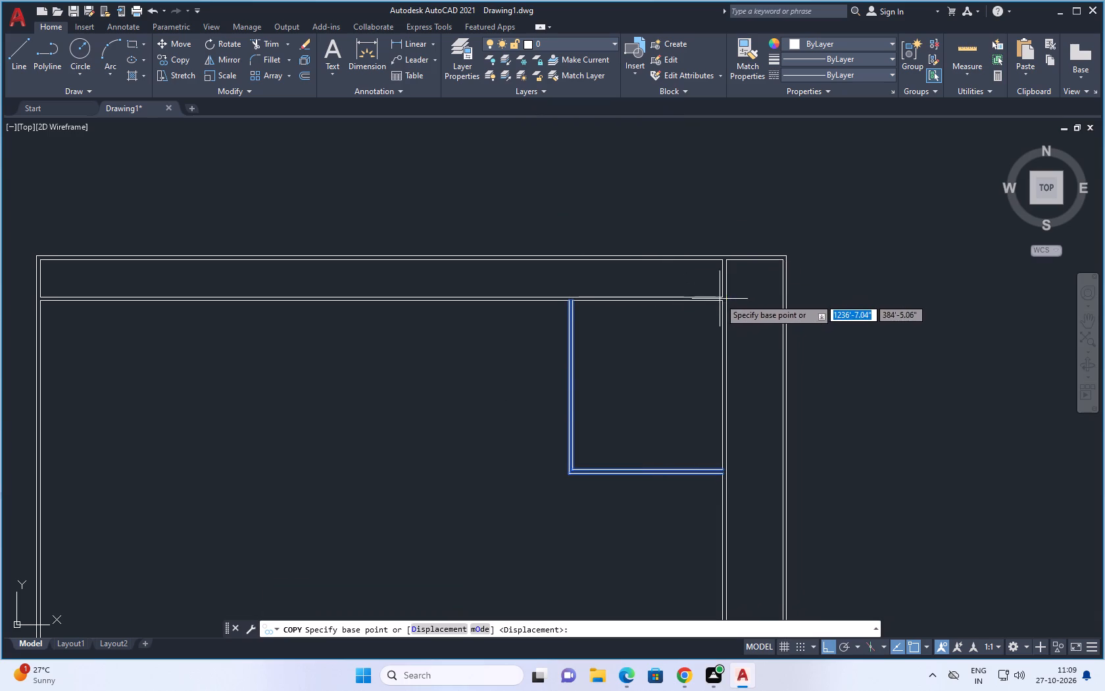
{"action": "scroll", "coordinate": [722, 301], "scroll_direction": "up", "scroll_amount": 3}
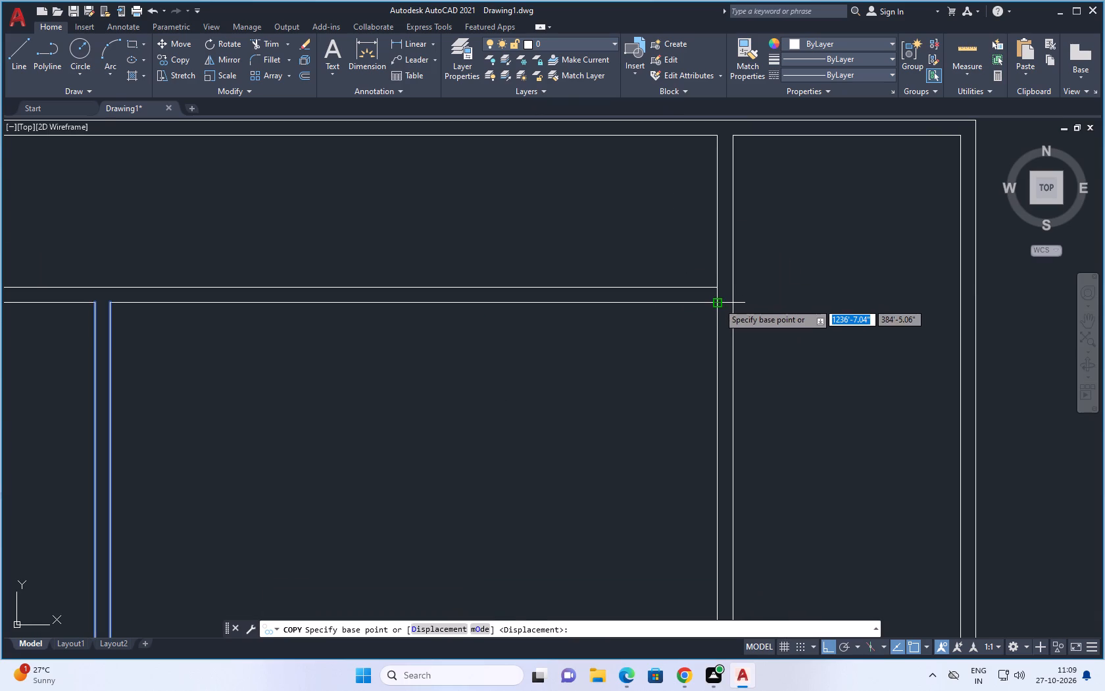
{"action": "left_click", "coordinate": [718, 303]}
{"action": "scroll", "coordinate": [704, 303], "scroll_direction": "down", "scroll_amount": 4}
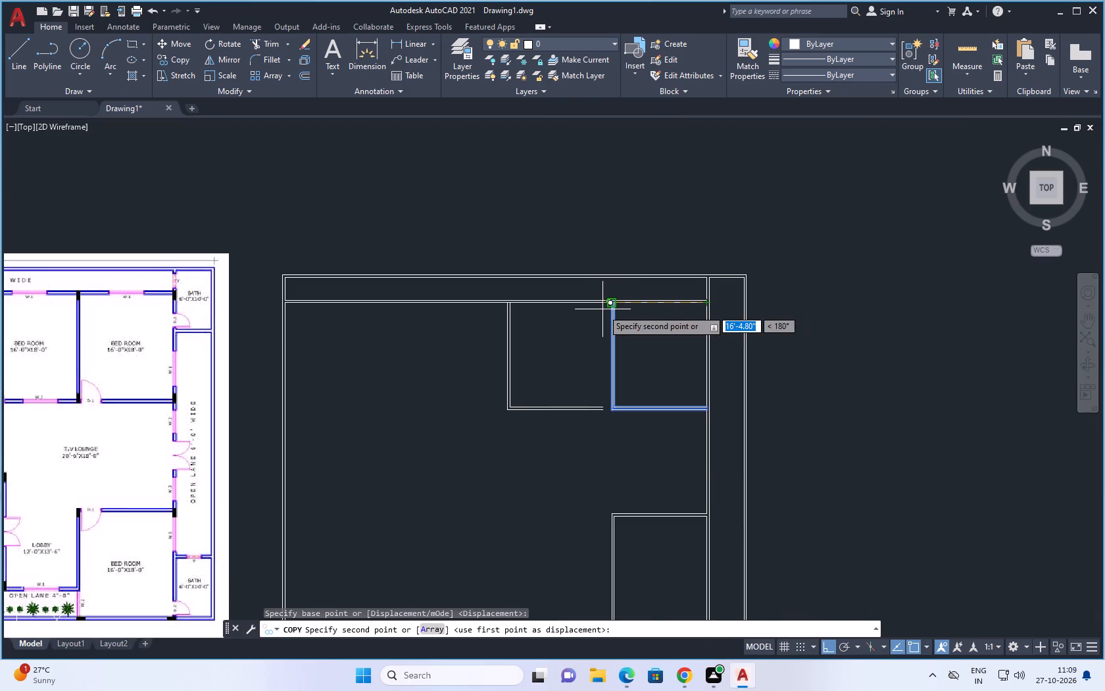
{"action": "scroll", "coordinate": [602, 309], "scroll_direction": "up", "scroll_amount": 4}
{"action": "left_click", "coordinate": [651, 267]}
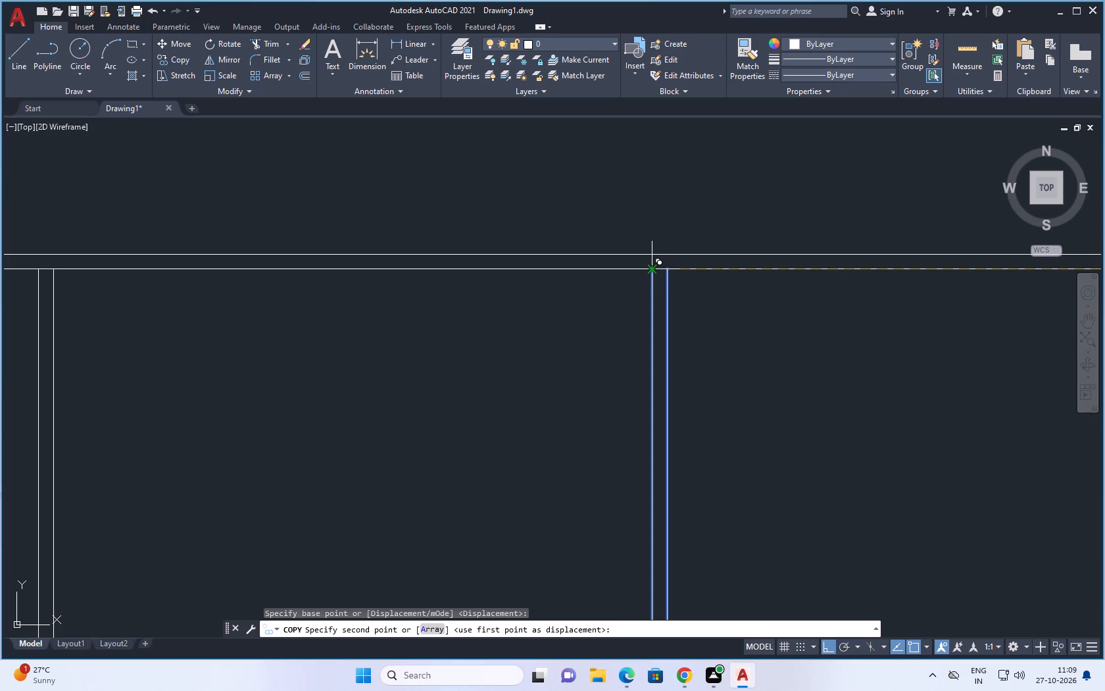
Place a second copy of the same walls 32'-9.60" west of the original to form the third bedroom.
{"action": "scroll", "coordinate": [682, 276], "scroll_direction": "down", "scroll_amount": 4}
{"action": "scroll", "coordinate": [576, 280], "scroll_direction": "up", "scroll_amount": 4}
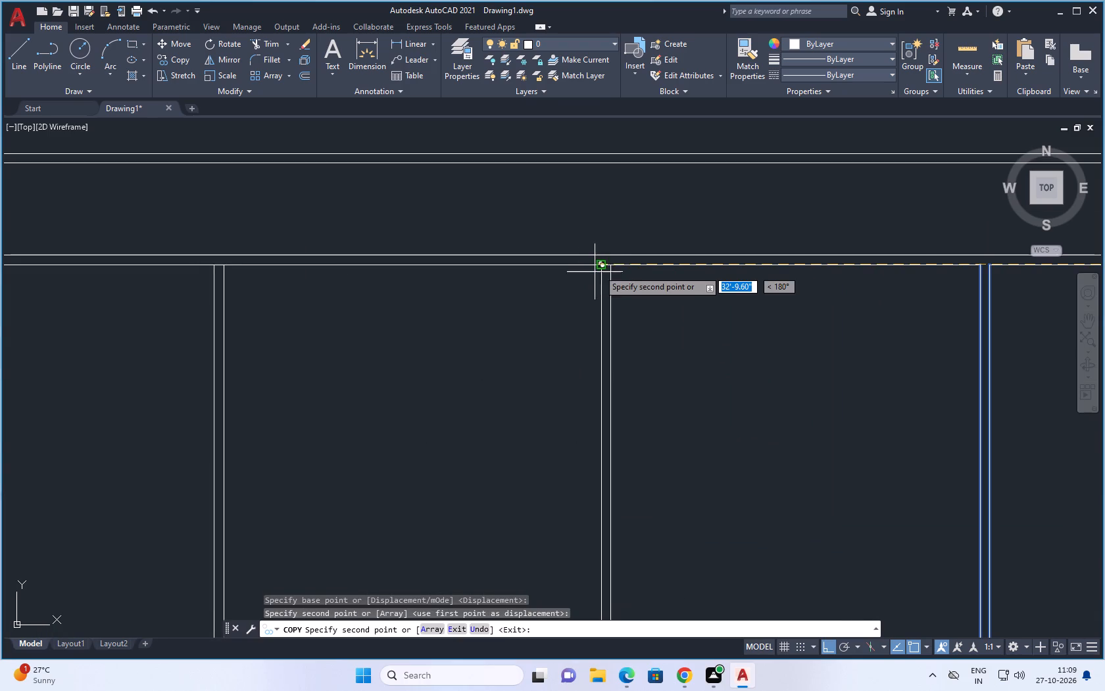
{"action": "left_click", "coordinate": [597, 263]}
{"action": "scroll", "coordinate": [722, 292], "scroll_direction": "down", "scroll_amount": 4}
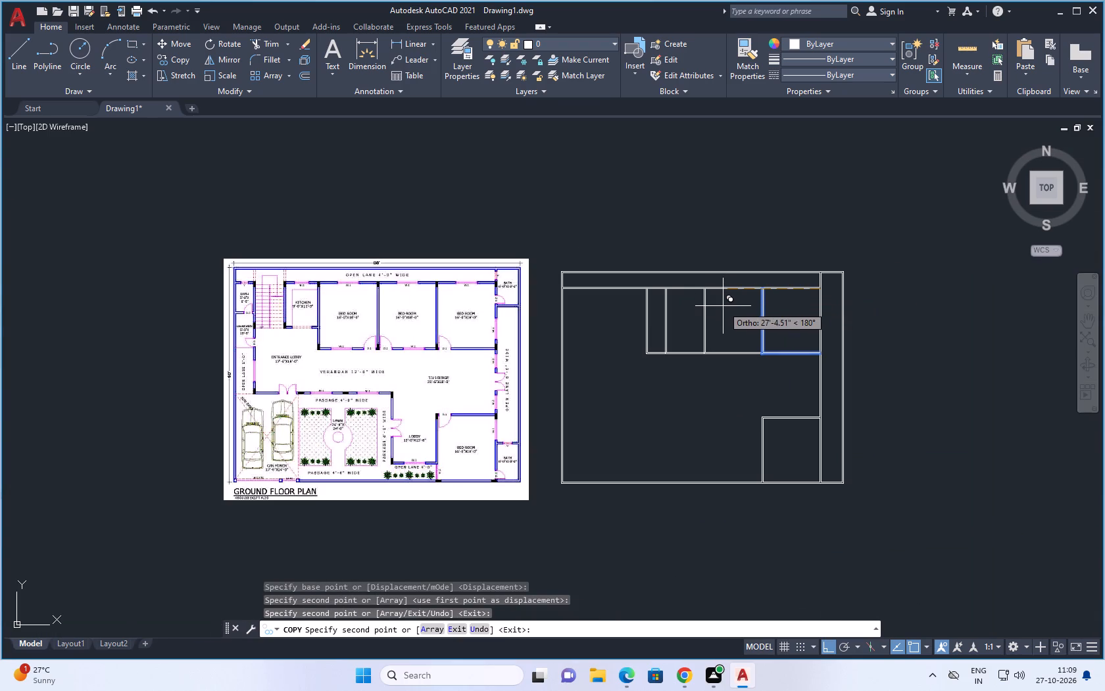
{"action": "key", "text": "Escape"}
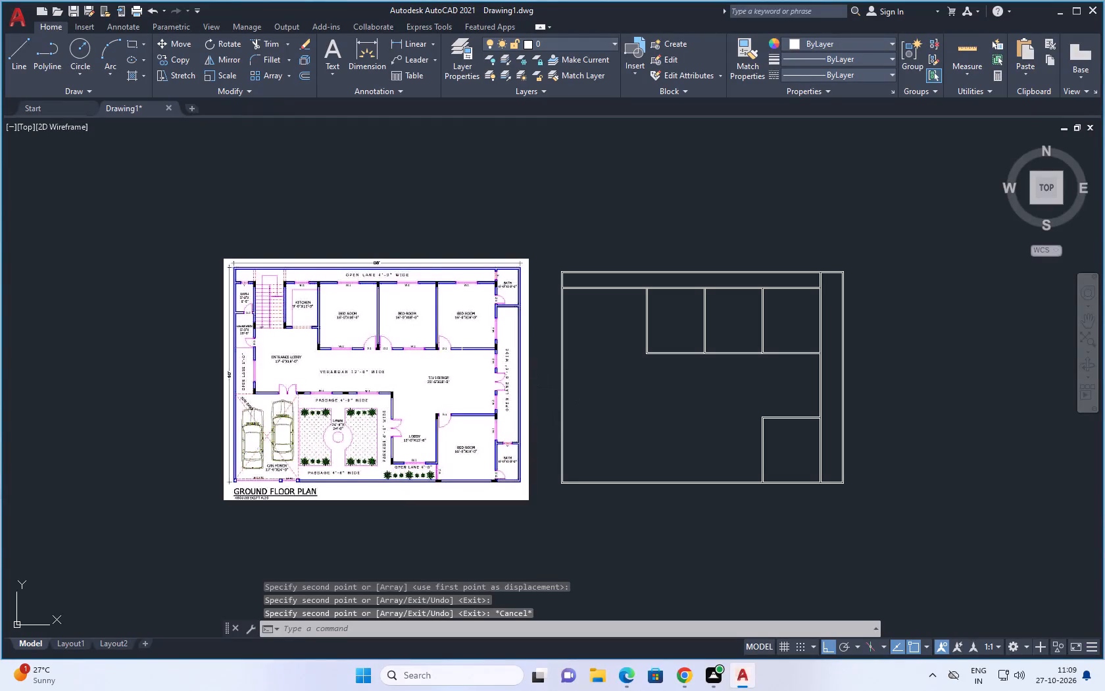
{"action": "key", "text": "Escape"}
{"action": "key", "text": "Escape"}
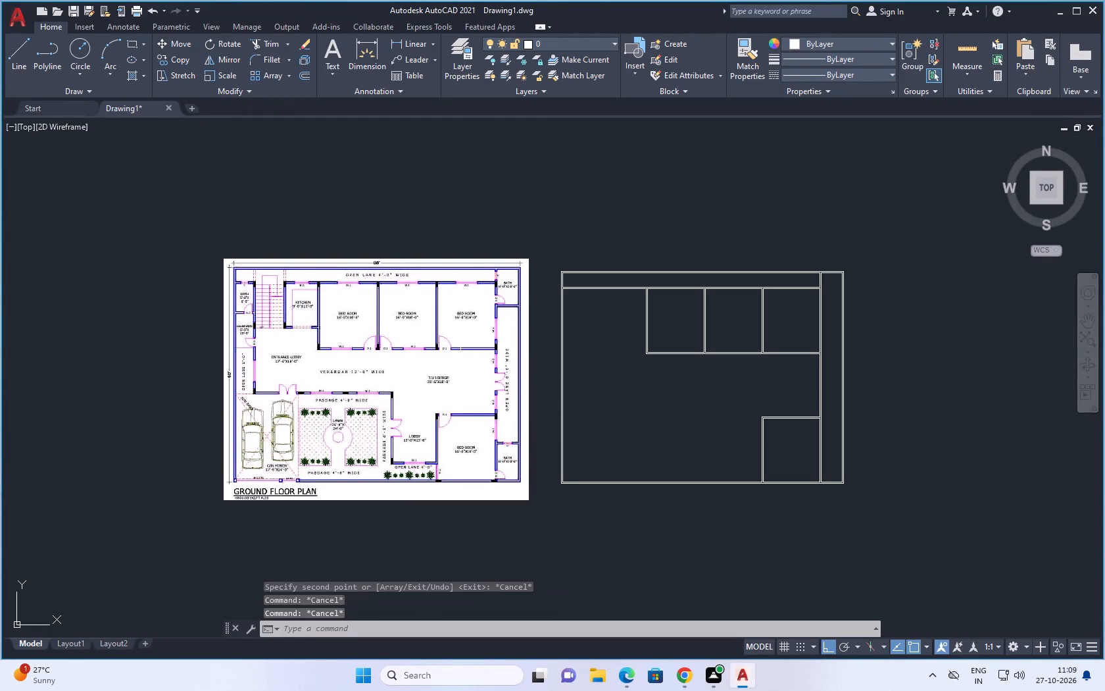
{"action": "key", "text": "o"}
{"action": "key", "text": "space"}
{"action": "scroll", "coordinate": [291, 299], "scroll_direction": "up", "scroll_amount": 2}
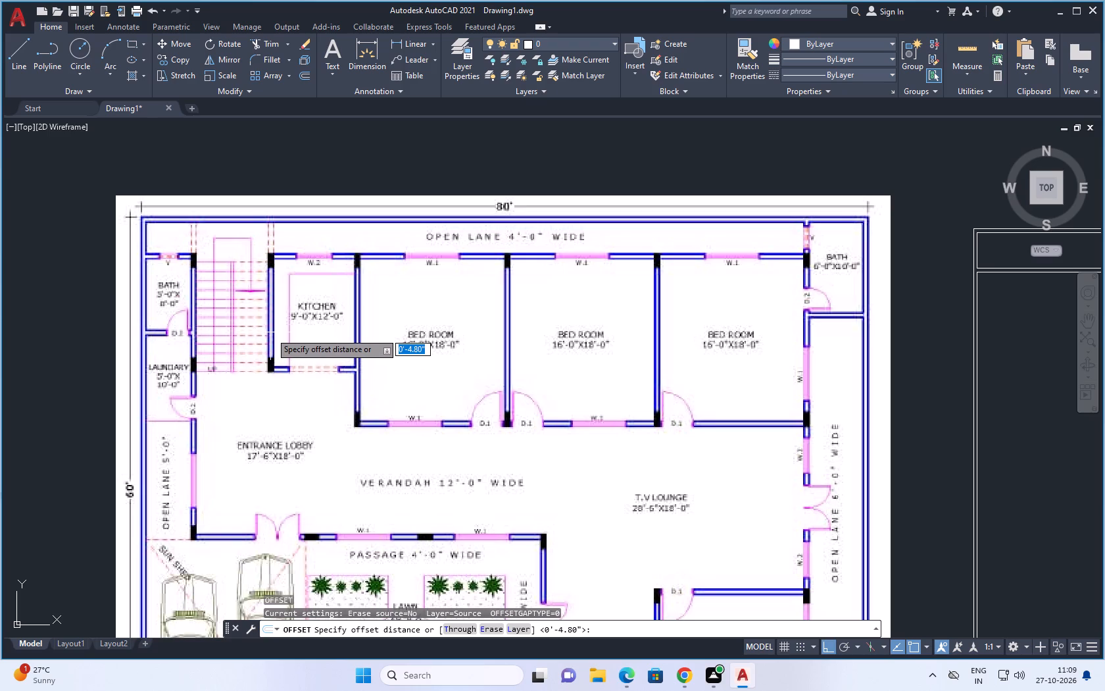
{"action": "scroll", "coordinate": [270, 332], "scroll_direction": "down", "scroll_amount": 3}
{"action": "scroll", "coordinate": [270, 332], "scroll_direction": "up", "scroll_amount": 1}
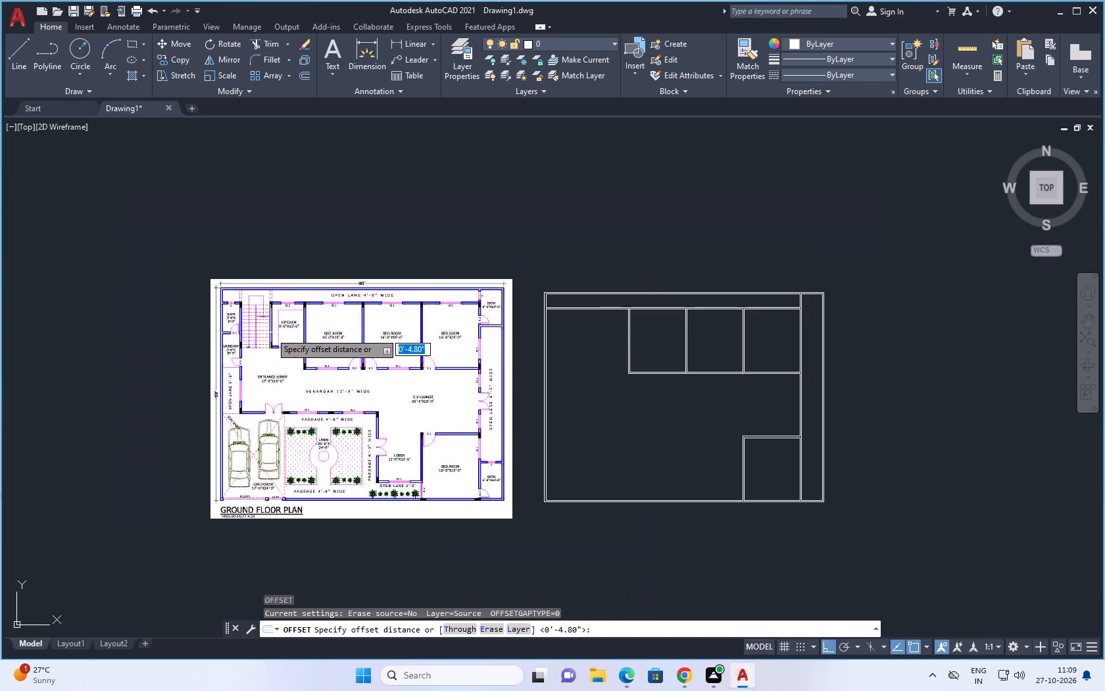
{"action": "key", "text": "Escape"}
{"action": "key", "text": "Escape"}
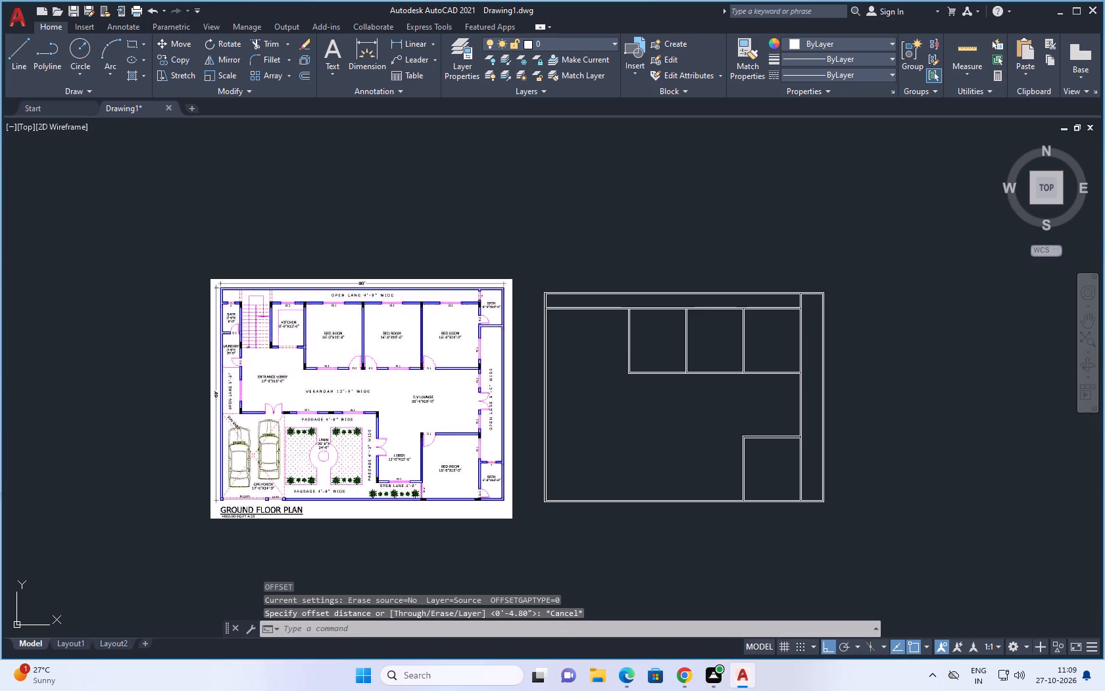
Offset the outer face of the westernmost north bedroom's west wall 9' west to mark the kitchen's width.
{"action": "type", "text": "o"}
{"action": "key", "text": "space"}
{"action": "scroll", "coordinate": [282, 324], "scroll_direction": "up", "scroll_amount": 3}
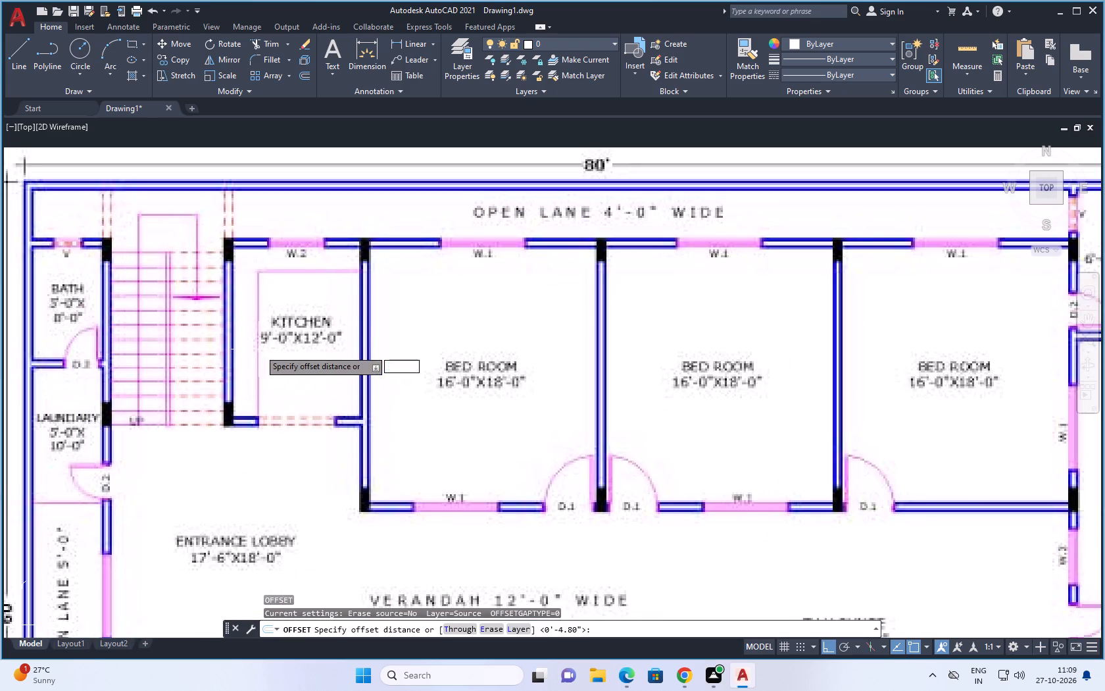
{"action": "scroll", "coordinate": [320, 349], "scroll_direction": "down", "scroll_amount": 2}
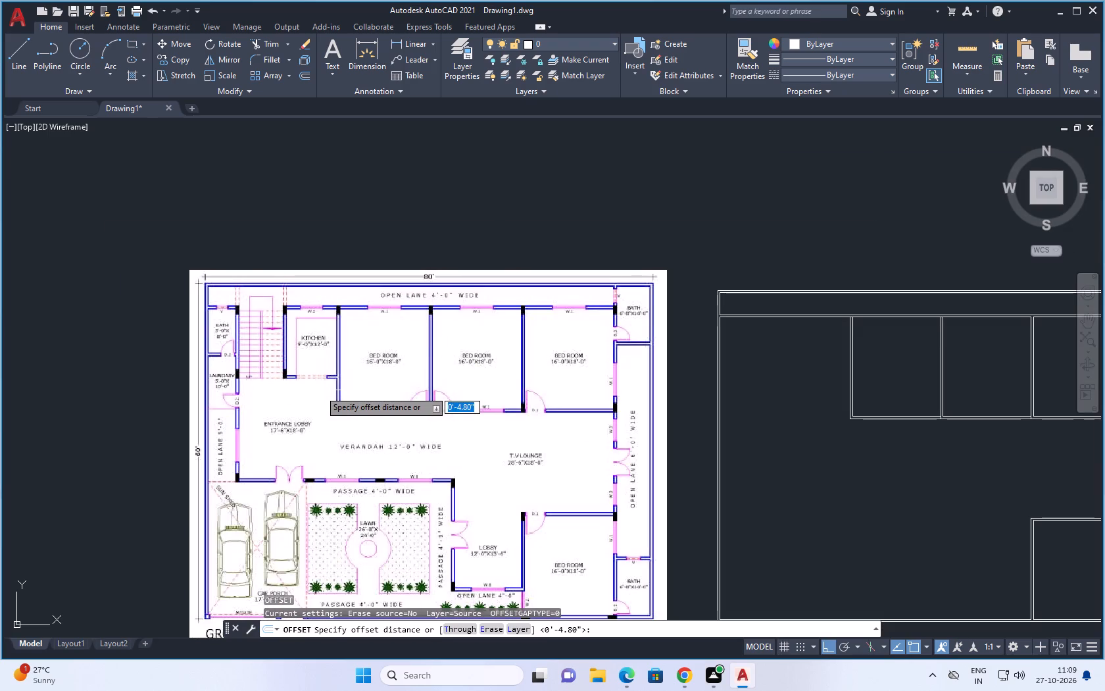
{"action": "key", "text": "9"}
{"action": "key", "text": "apostrophe"}
{"action": "key", "text": "Return"}
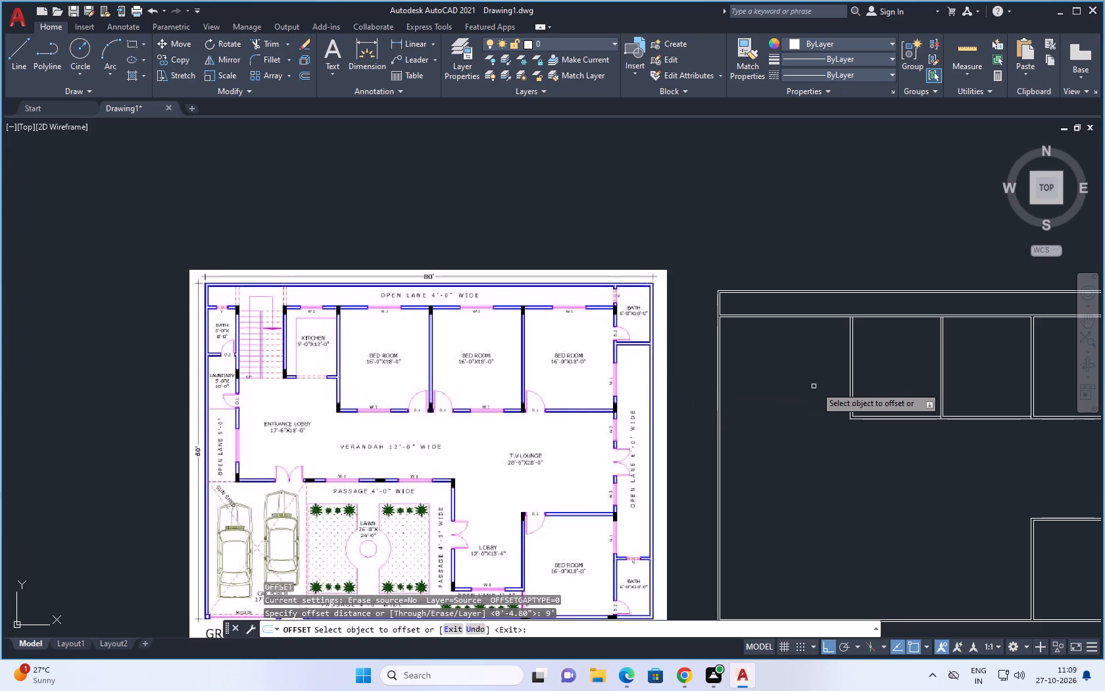
{"action": "left_click", "coordinate": [849, 359]}
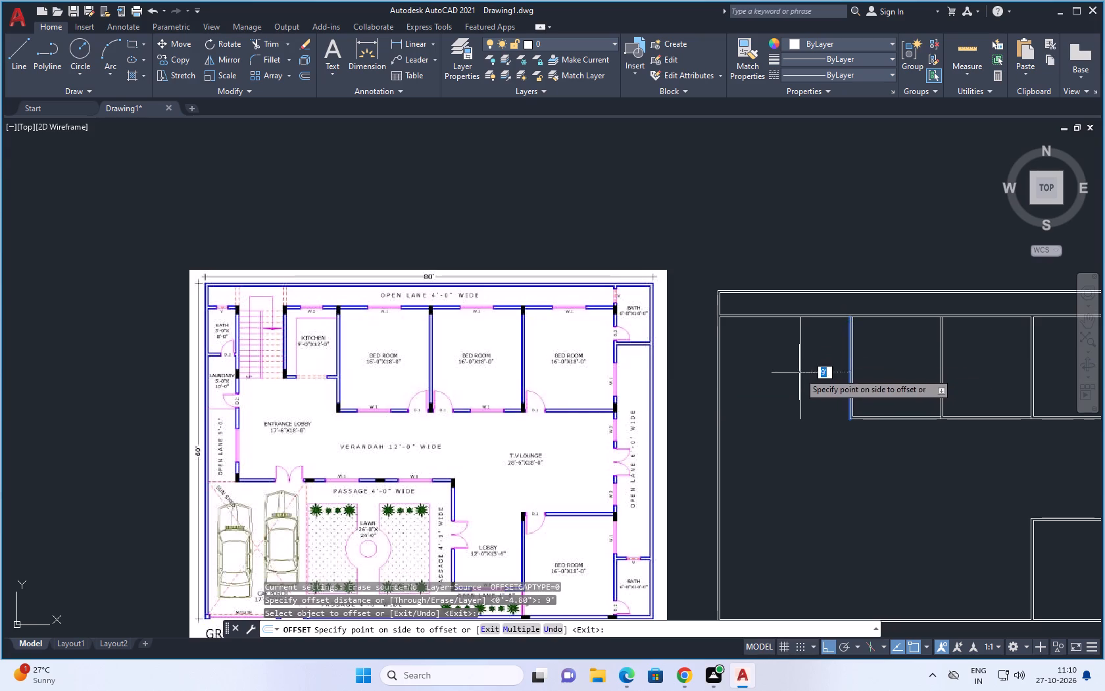
{"action": "left_click", "coordinate": [798, 373]}
{"action": "key", "text": "space"}
Offset the kitchen's west wall line 4.8" west to give the wall its thickness.
{"action": "key", "text": "space"}
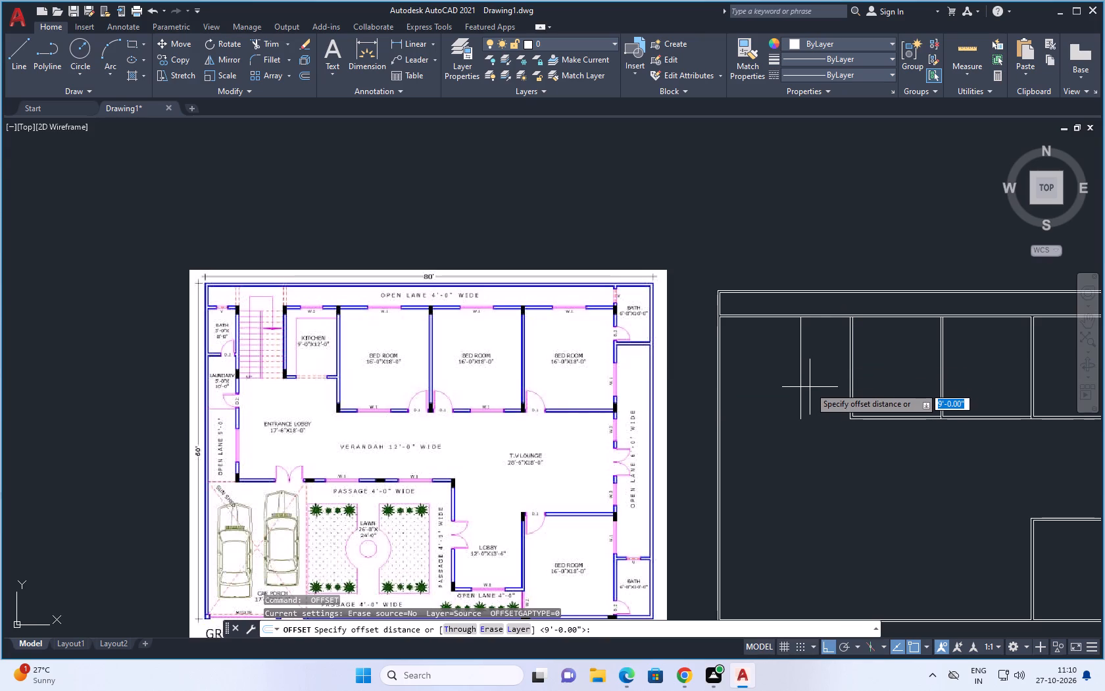
{"action": "type", "text": "4."}
{"action": "type", "text": "8"}
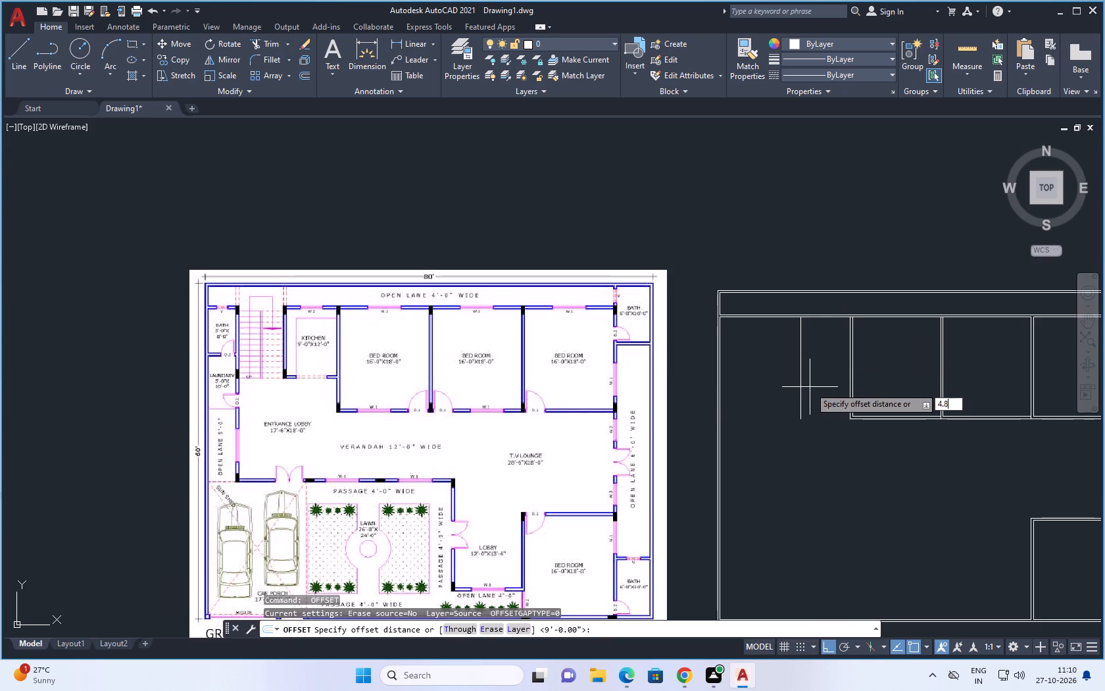
{"action": "key", "text": "space"}
{"action": "left_click", "coordinate": [799, 397]}
{"action": "left_click", "coordinate": [756, 410]}
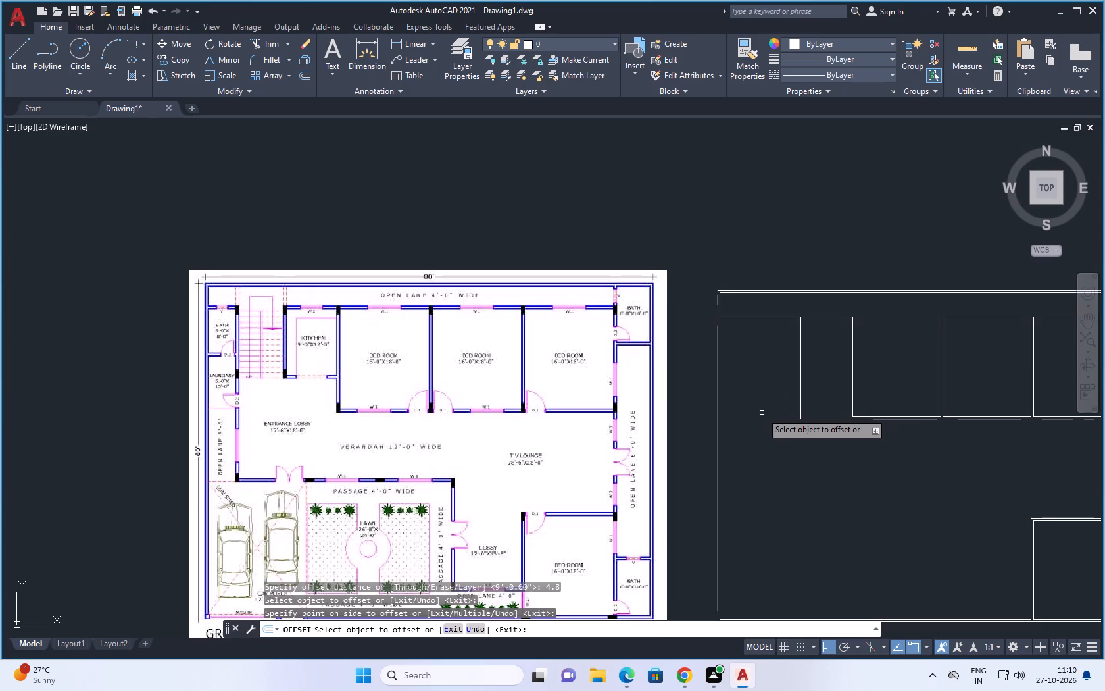
{"action": "key", "text": "Escape"}
Trim the north lane wall's lower line inside the kitchen's west wall and the next two bedroom walls to open the junctions.
{"action": "type", "text": "tr"}
{"action": "key", "text": "space"}
{"action": "key", "text": "space"}
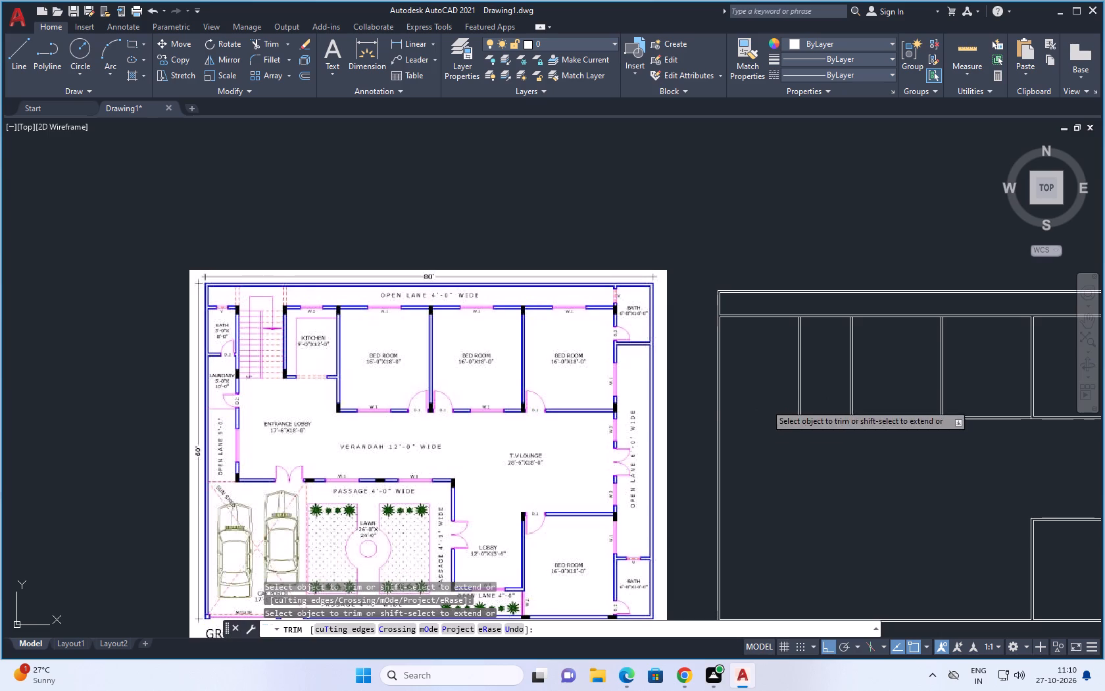
{"action": "scroll", "coordinate": [860, 321], "scroll_direction": "up", "scroll_amount": 4}
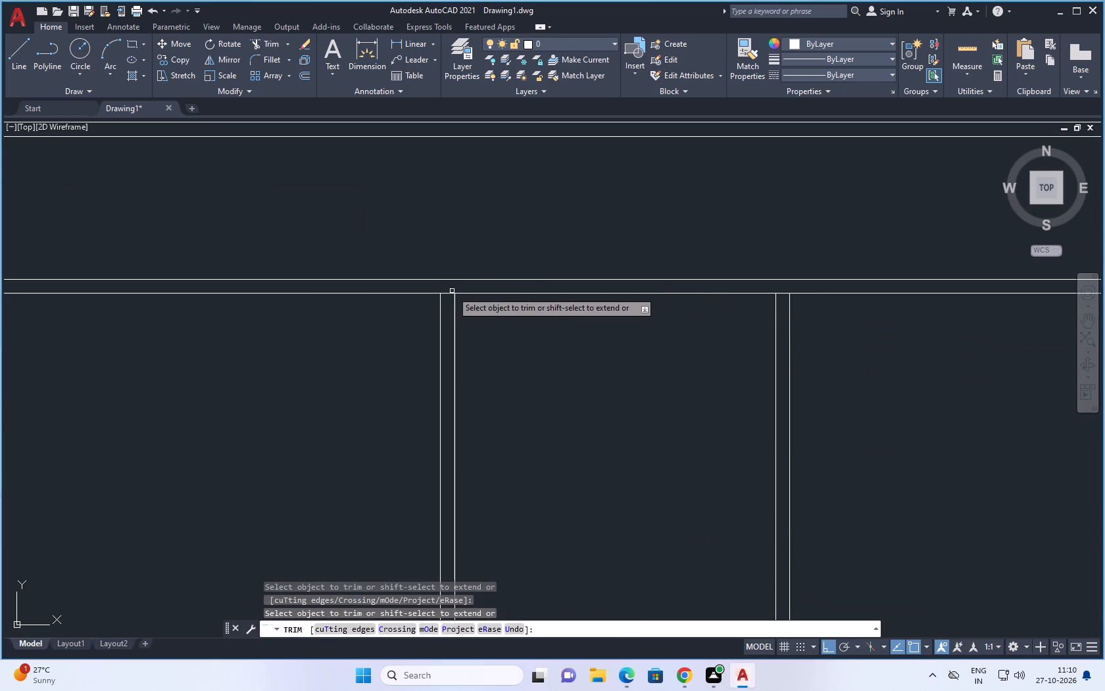
{"action": "left_click", "coordinate": [451, 294]}
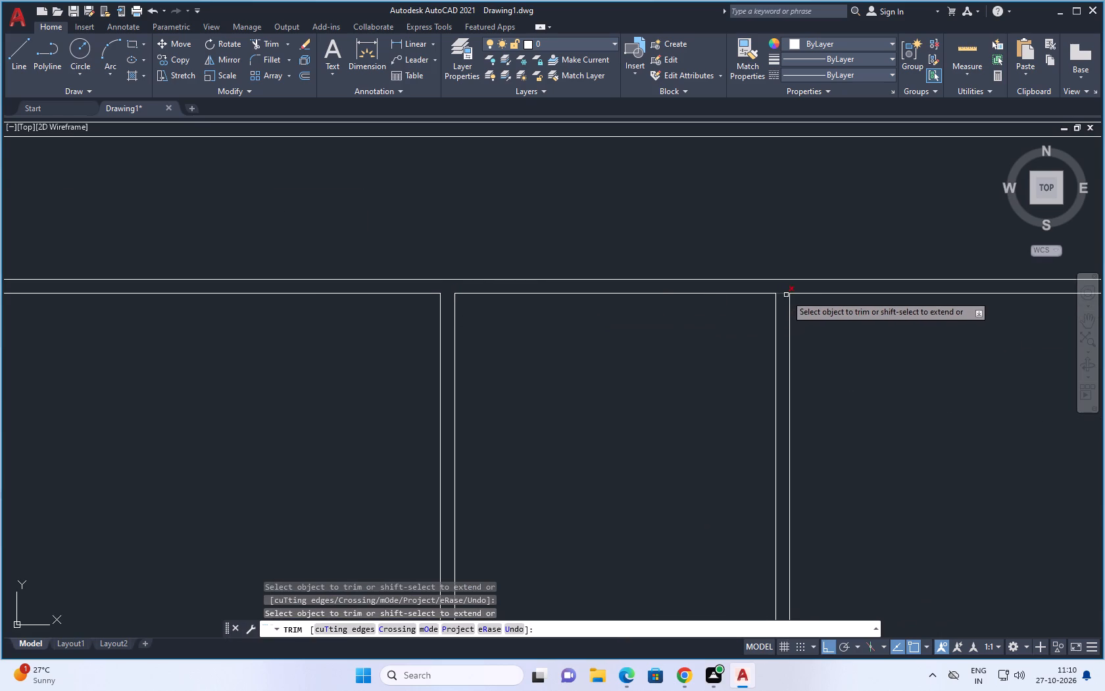
{"action": "left_click", "coordinate": [788, 294]}
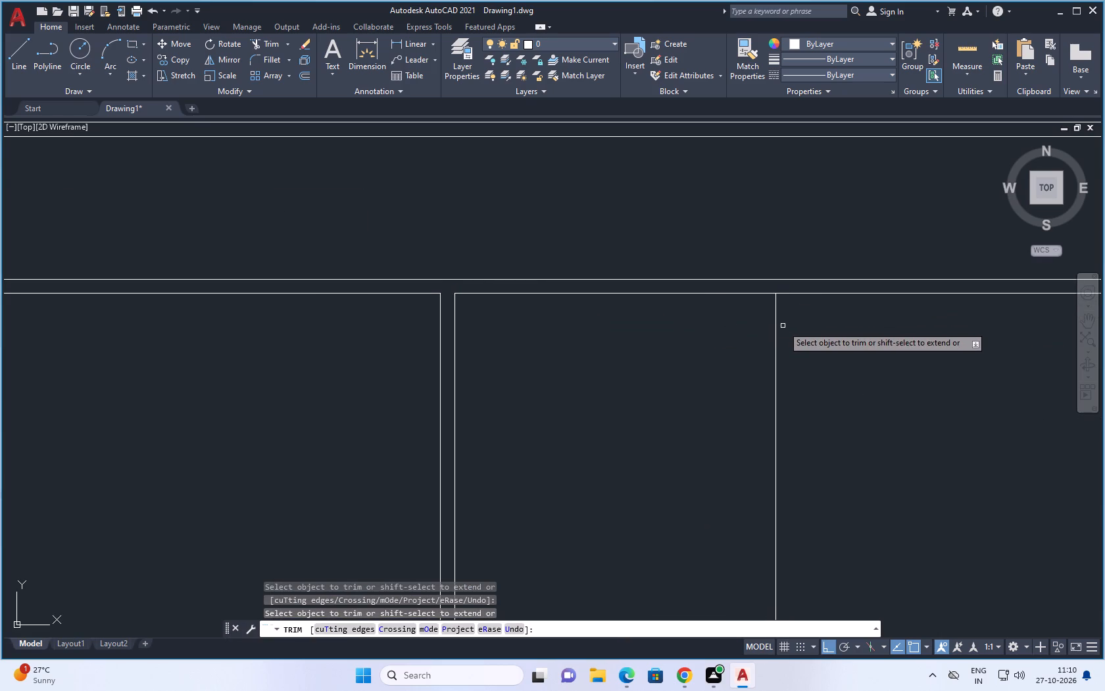
{"action": "key", "text": "ctrl+z"}
{"action": "left_click", "coordinate": [782, 294]}
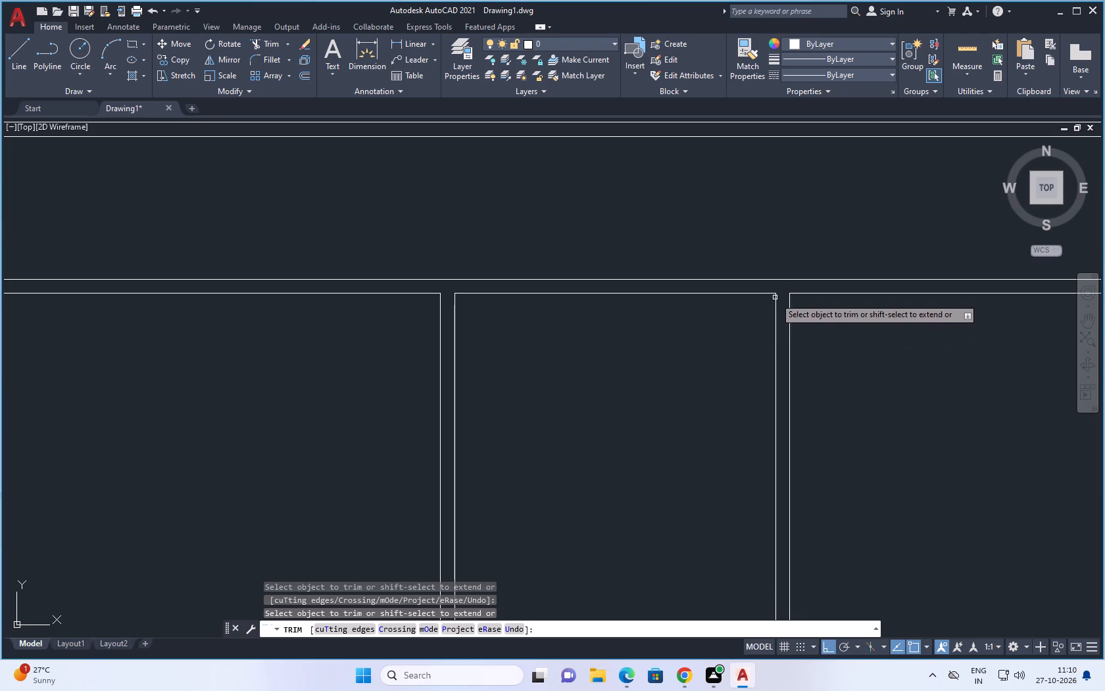
{"action": "scroll", "coordinate": [716, 322], "scroll_direction": "down", "scroll_amount": 4}
{"action": "scroll", "coordinate": [816, 311], "scroll_direction": "up", "scroll_amount": 4}
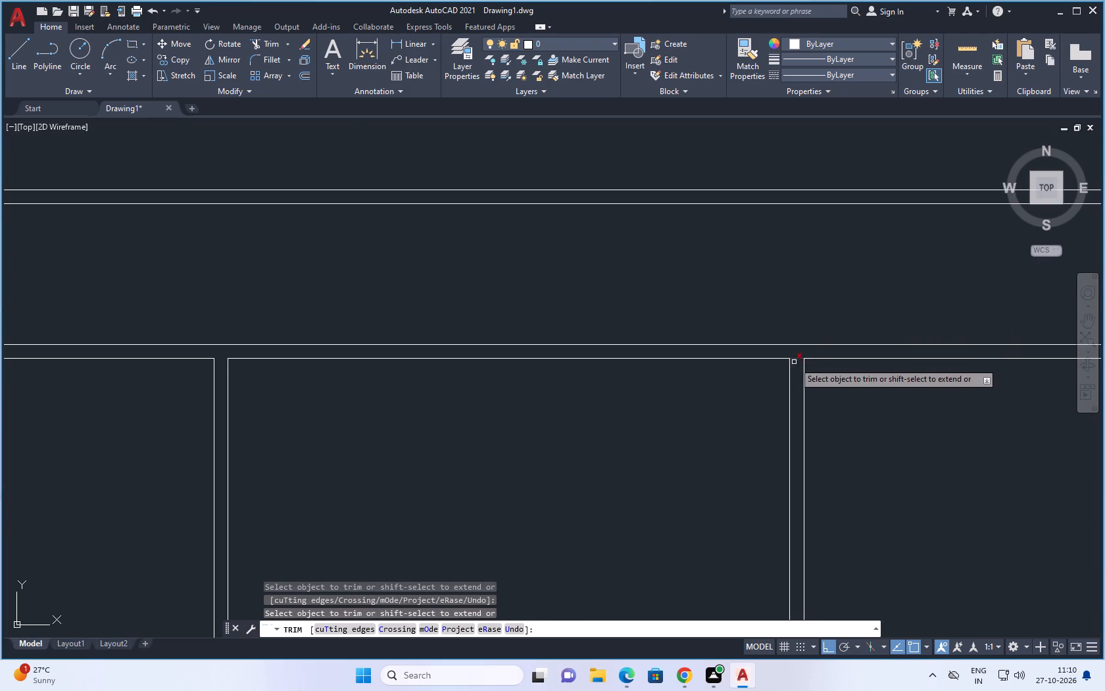
{"action": "left_click", "coordinate": [797, 359]}
{"action": "scroll", "coordinate": [724, 365], "scroll_direction": "down", "scroll_amount": 4}
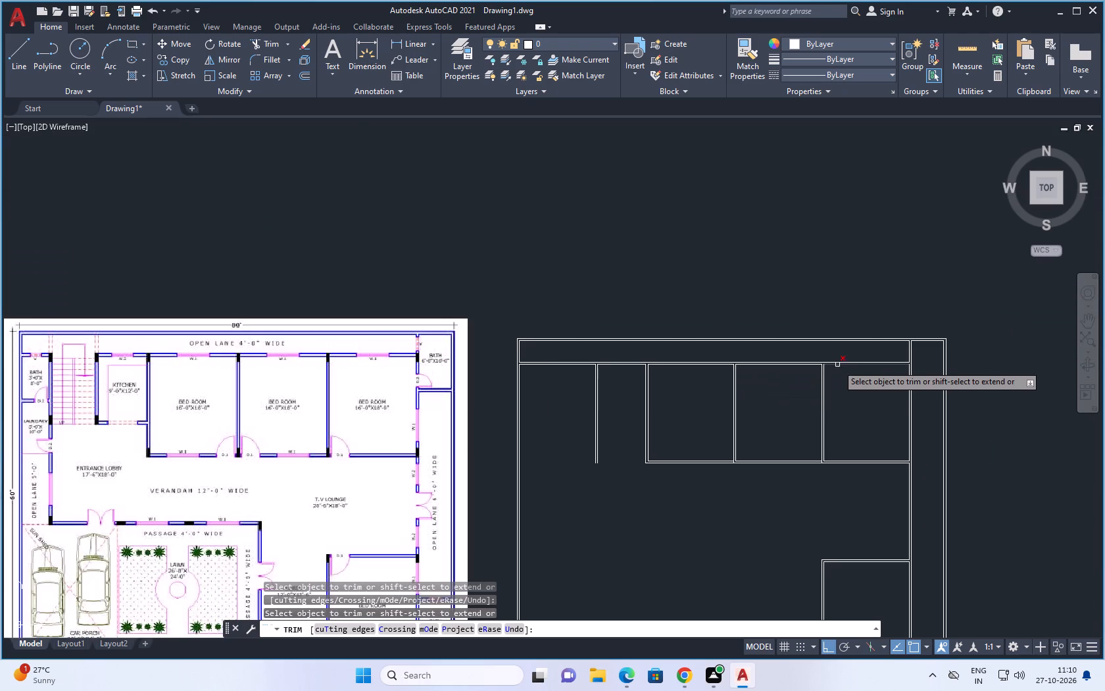
{"action": "scroll", "coordinate": [838, 363], "scroll_direction": "up", "scroll_amount": 4}
{"action": "scroll", "coordinate": [704, 369], "scroll_direction": "down", "scroll_amount": 4}
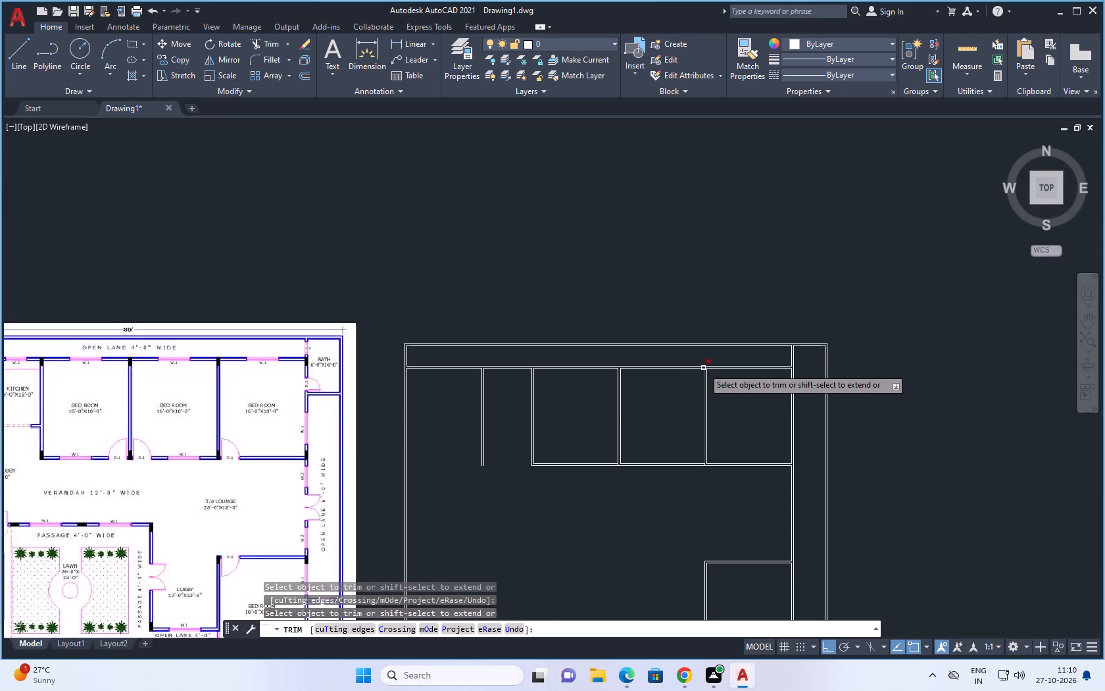
{"action": "scroll", "coordinate": [427, 376], "scroll_direction": "up", "scroll_amount": 2}
{"action": "key", "text": "Escape"}
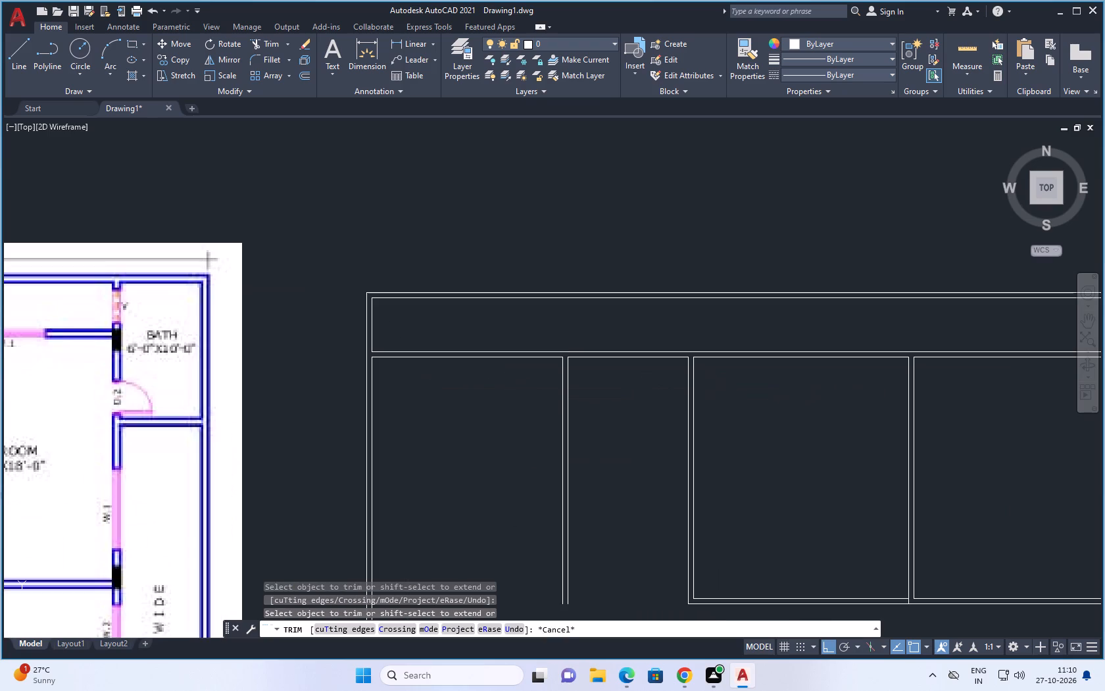
{"action": "key", "text": "Escape"}
Offset the kitchen's north wall inner face 12' south to mark the kitchen's depth.
{"action": "type", "text": "o"}
{"action": "key", "text": "space"}
{"action": "scroll", "coordinate": [489, 376], "scroll_direction": "down", "scroll_amount": 3}
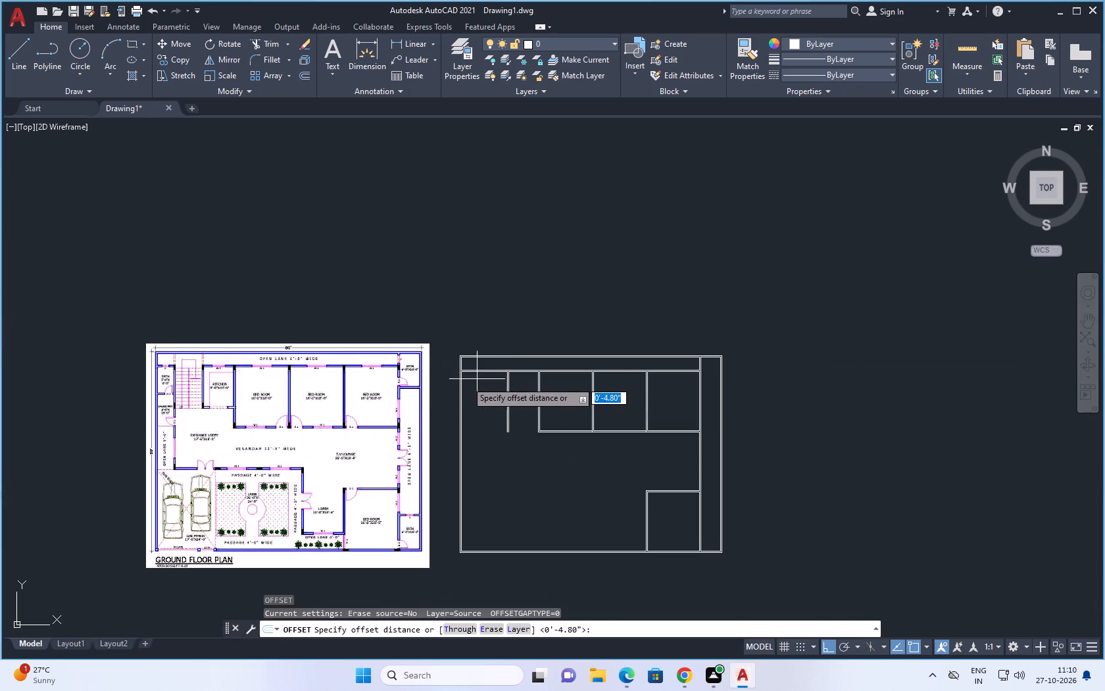
{"action": "scroll", "coordinate": [224, 380], "scroll_direction": "up", "scroll_amount": 3}
{"action": "scroll", "coordinate": [224, 380], "scroll_direction": "down", "scroll_amount": 3}
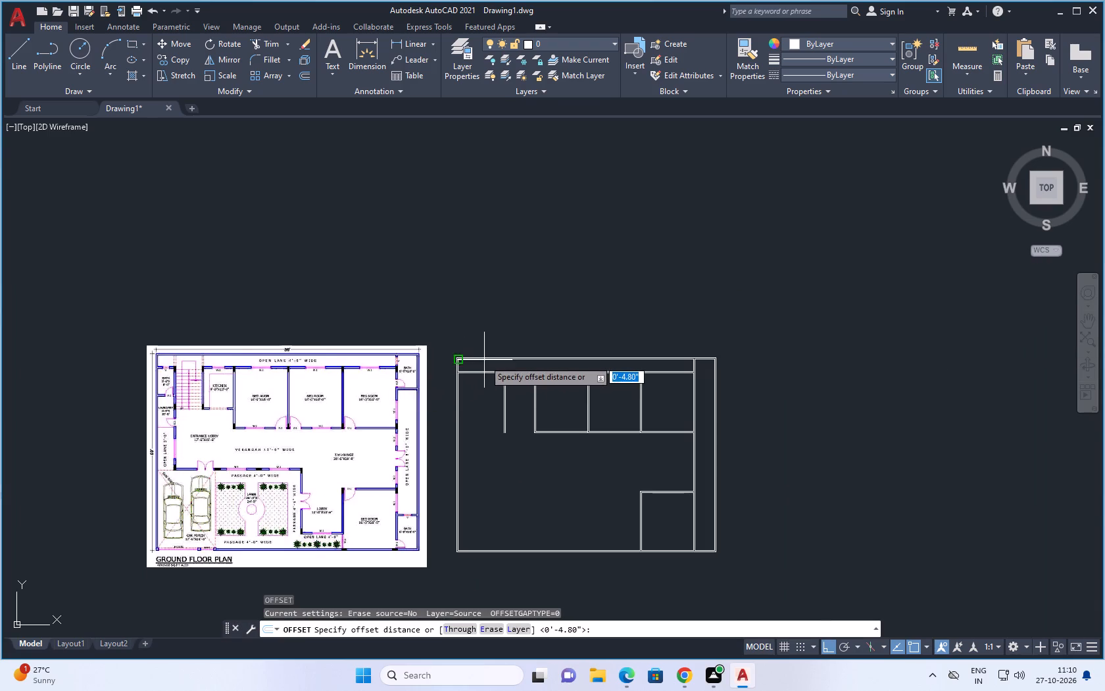
{"action": "scroll", "coordinate": [484, 359], "scroll_direction": "up", "scroll_amount": 2}
{"action": "type", "text": "12'"}
{"action": "key", "text": "space"}
{"action": "left_click_drag", "start_coordinate": [544, 392], "coordinate": [544, 413]}
{"action": "left_click", "coordinate": [553, 468]}
{"action": "key", "text": "space"}
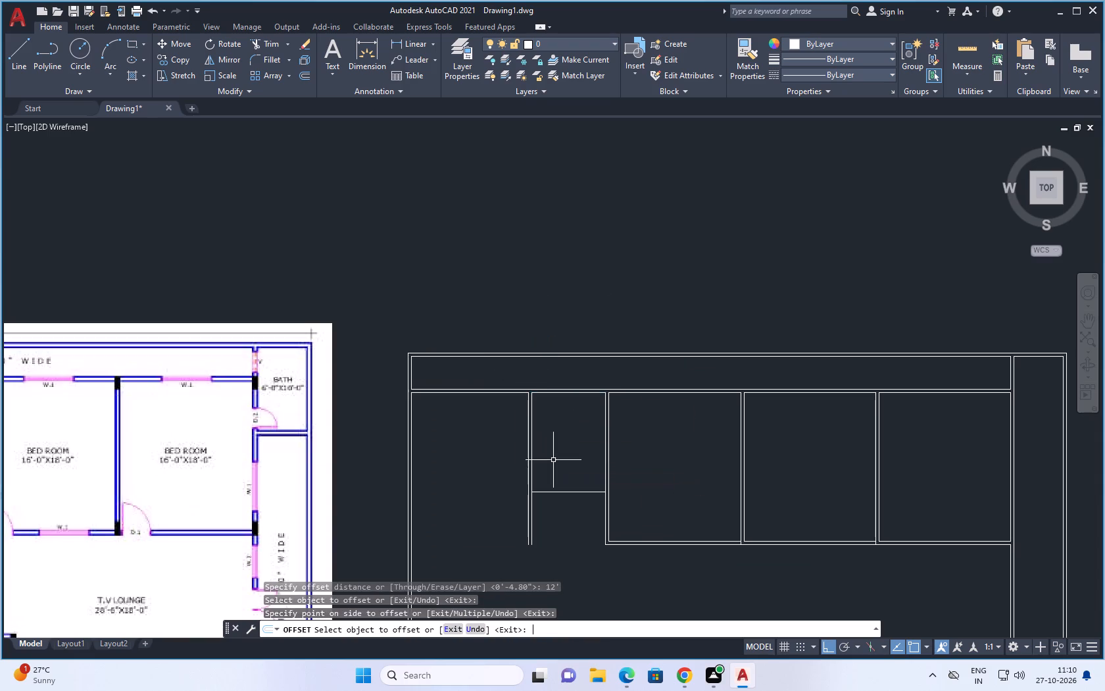
Offset the kitchen's south wall line 4.8" south to form the wall's outer face.
{"action": "key", "text": "space"}
{"action": "key", "text": "4"}
{"action": "key", "text": "period"}
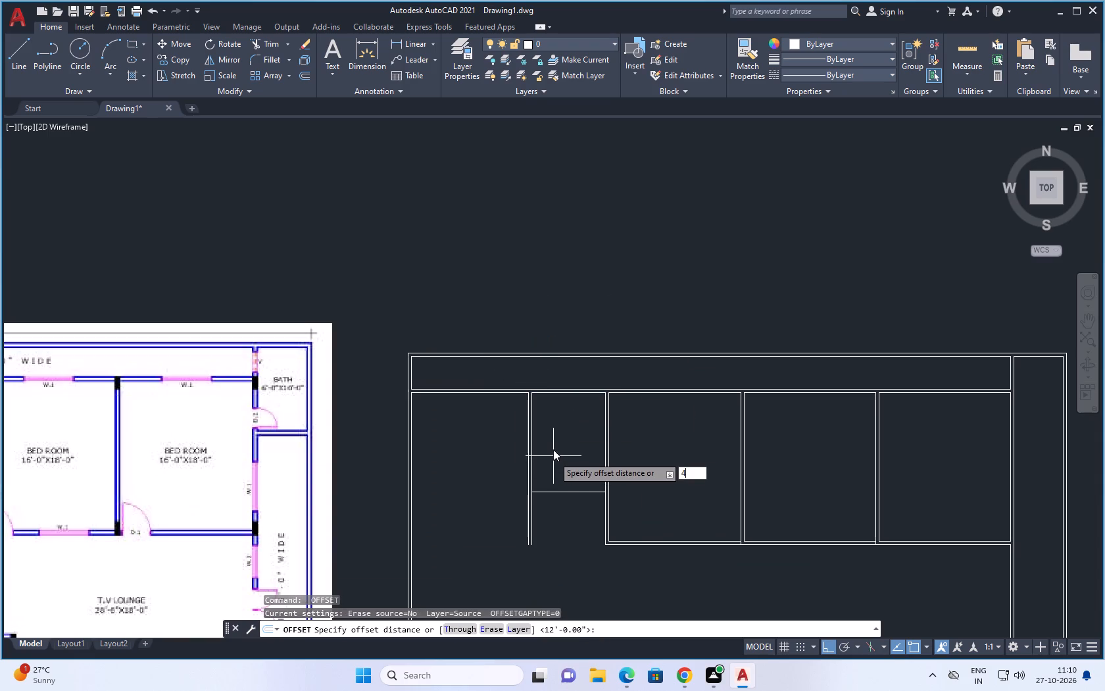
{"action": "key", "text": "8"}
{"action": "key", "text": "Return"}
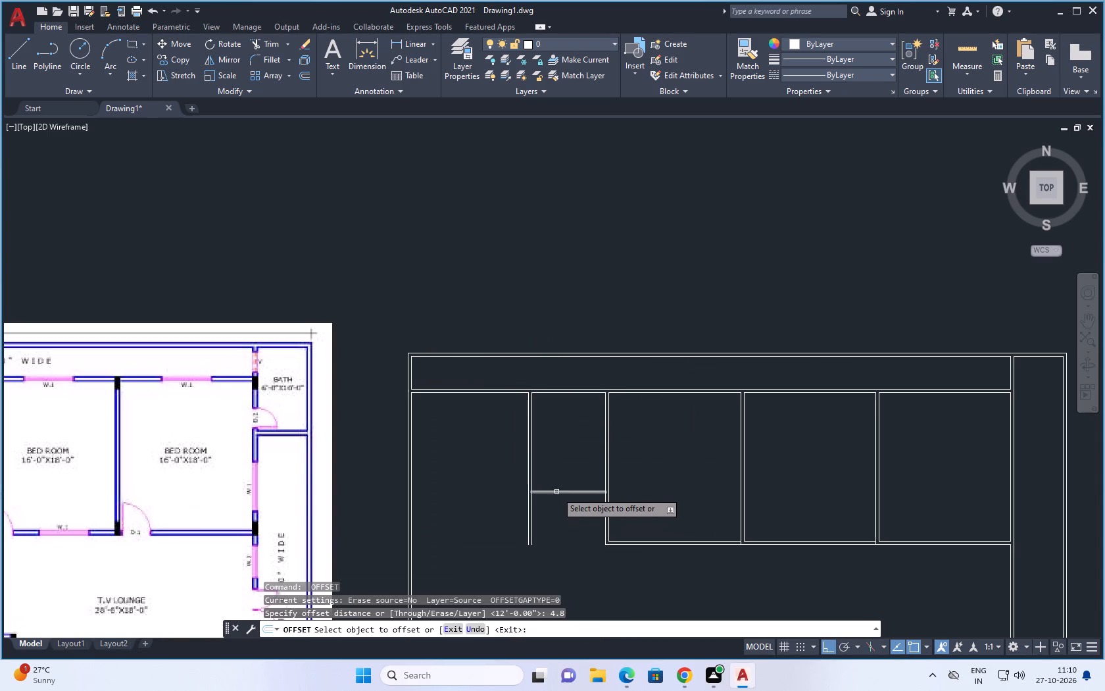
{"action": "left_click", "coordinate": [557, 493]}
{"action": "left_click", "coordinate": [557, 522]}
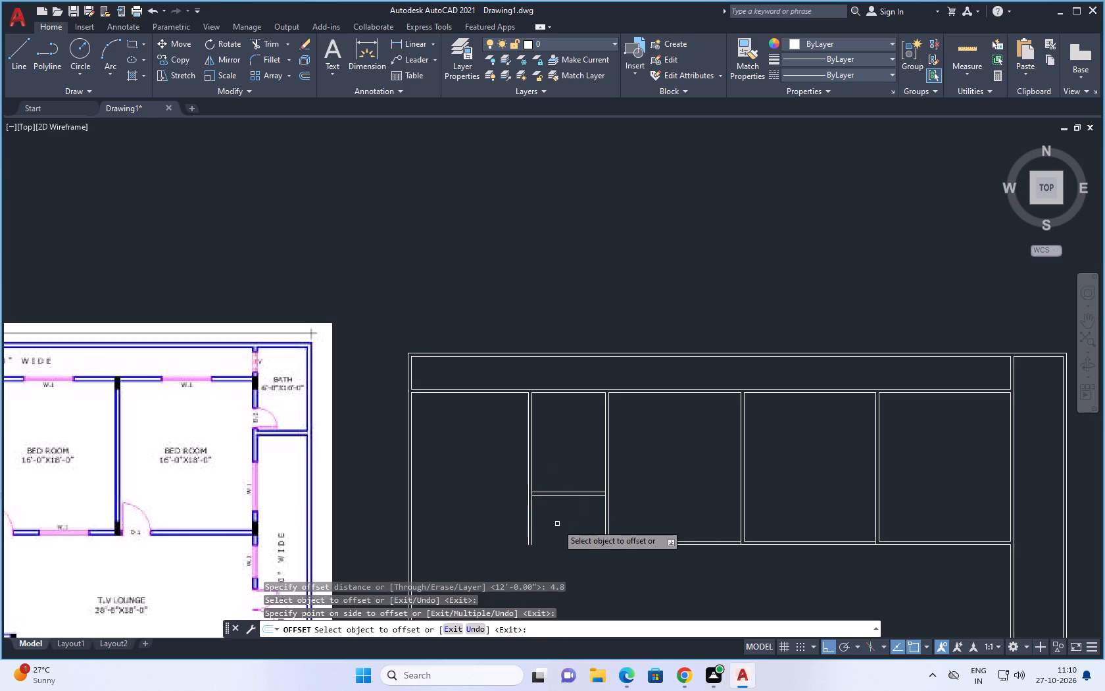
{"action": "key", "text": "Escape"}
{"action": "key", "text": "Escape"}
Extend the outer line of the kitchen's south wall west to the outer face of its west wall.
{"action": "type", "text": "ex"}
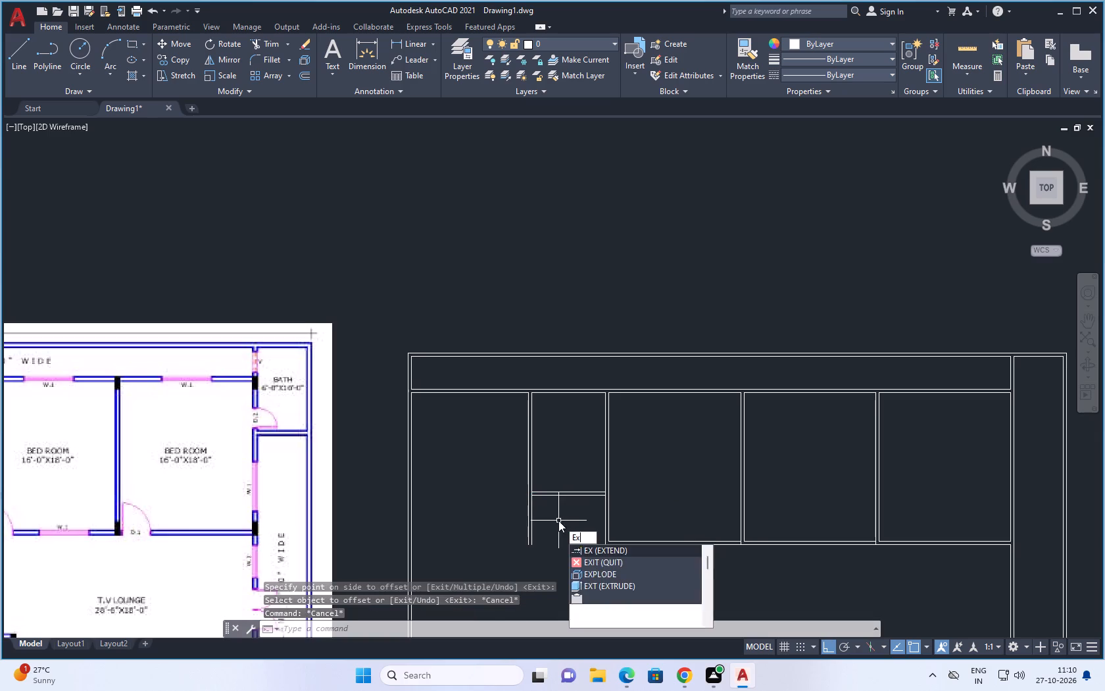
{"action": "key", "text": "space"}
{"action": "key", "text": "space"}
{"action": "scroll", "coordinate": [559, 440], "scroll_direction": "down", "scroll_amount": 3}
{"action": "scroll", "coordinate": [559, 440], "scroll_direction": "up", "scroll_amount": 3}
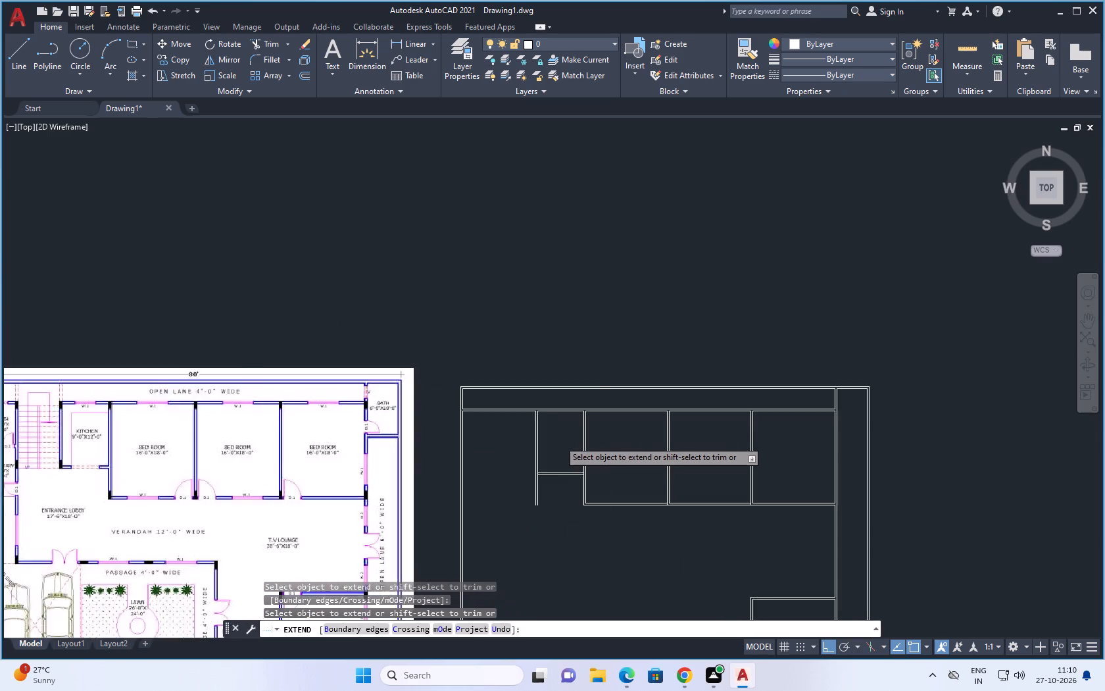
{"action": "left_click", "coordinate": [532, 496]}
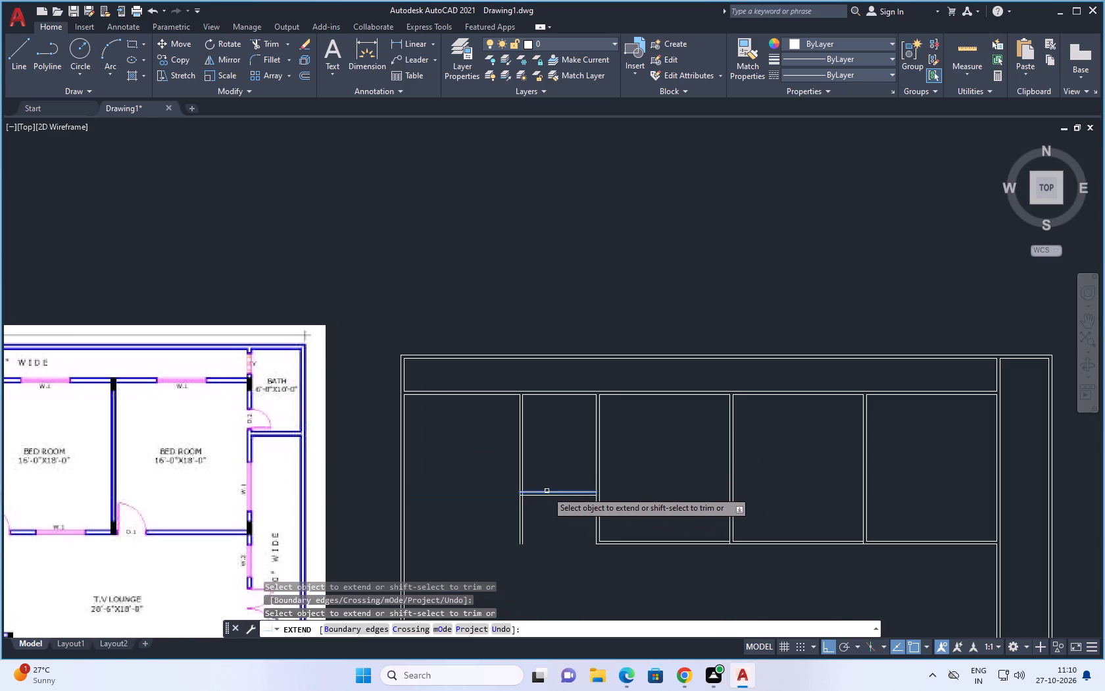
{"action": "scroll", "coordinate": [532, 492], "scroll_direction": "up", "scroll_amount": 4}
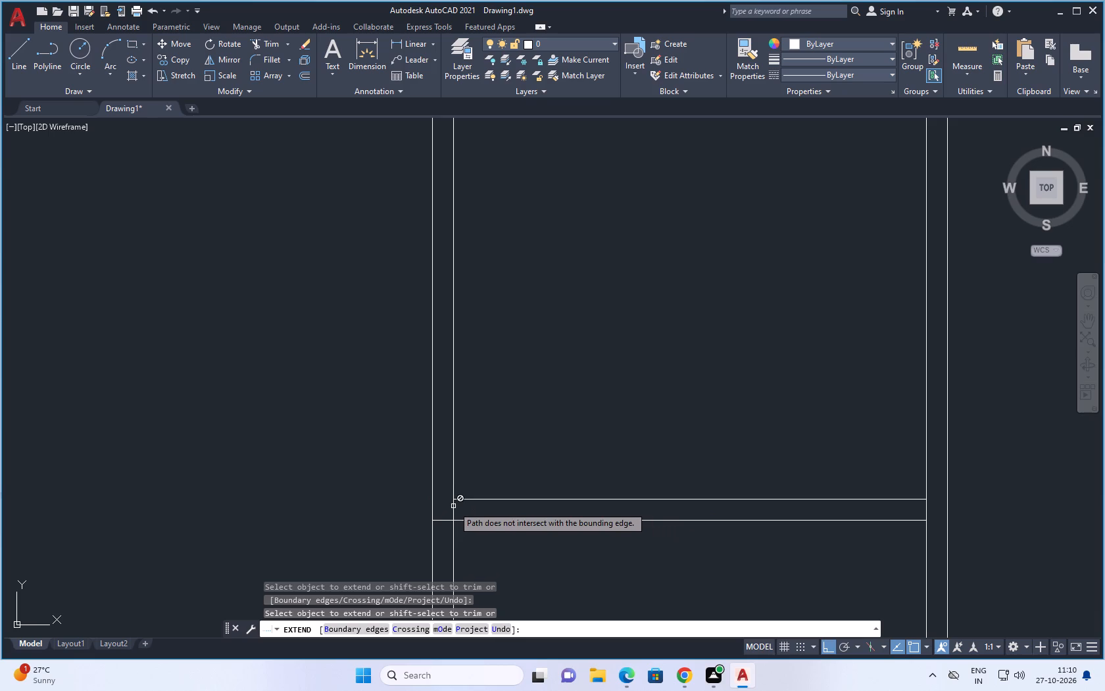
{"action": "key", "text": "Escape"}
{"action": "key", "text": "Escape"}
Trim the kitchen's south-west corner, the west wall lines running past it, and the south wall's junction with the bedroom wall.
{"action": "key", "text": "t"}
{"action": "key", "text": "r"}
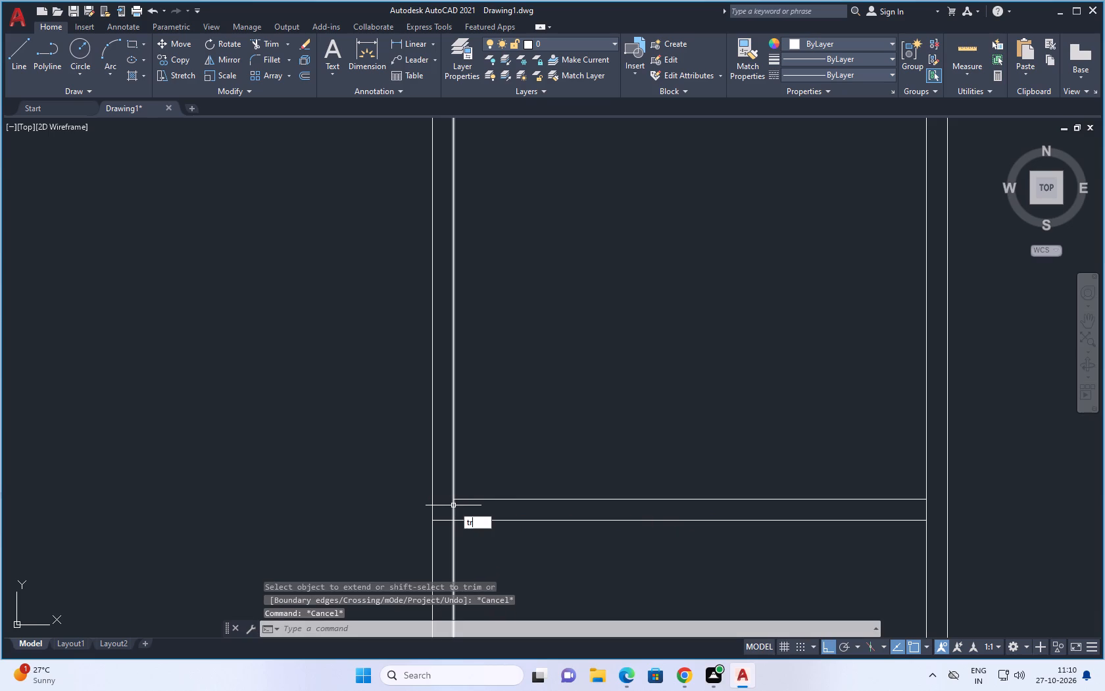
{"action": "key", "text": "space"}
{"action": "key", "text": "space"}
{"action": "left_click", "coordinate": [454, 505]}
{"action": "scroll", "coordinate": [454, 505], "scroll_direction": "down", "scroll_amount": 2}
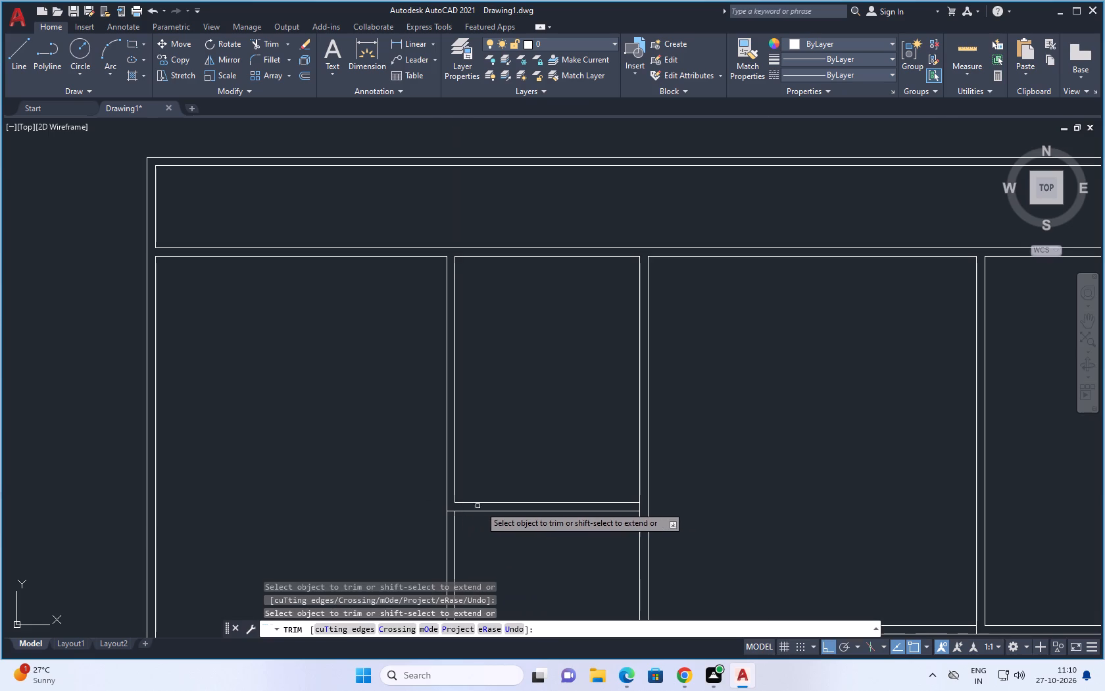
{"action": "left_click_drag", "start_coordinate": [479, 542], "coordinate": [412, 554]}
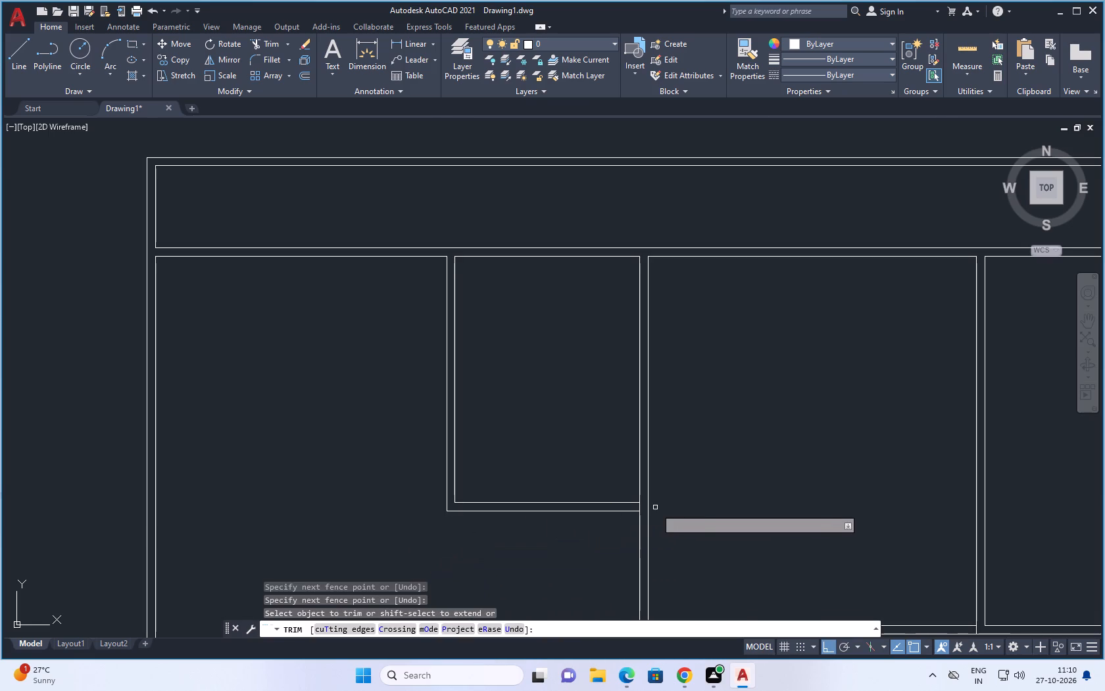
{"action": "left_click", "coordinate": [639, 506]}
{"action": "scroll", "coordinate": [699, 493], "scroll_direction": "down", "scroll_amount": 4}
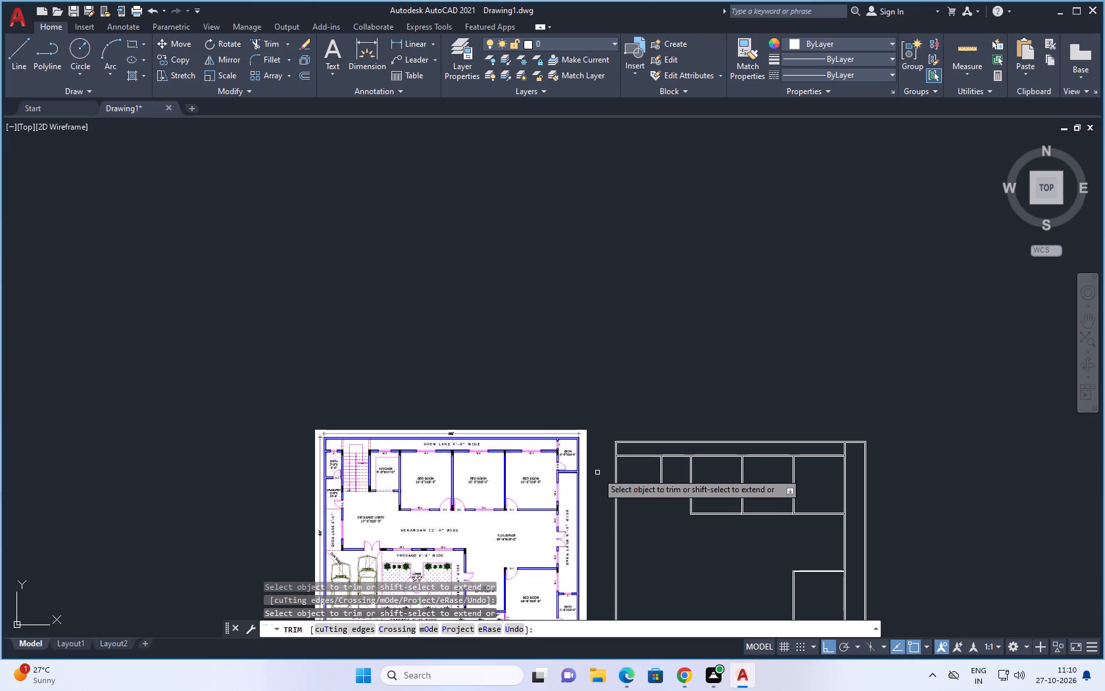
{"action": "scroll", "coordinate": [588, 469], "scroll_direction": "up", "scroll_amount": 1}
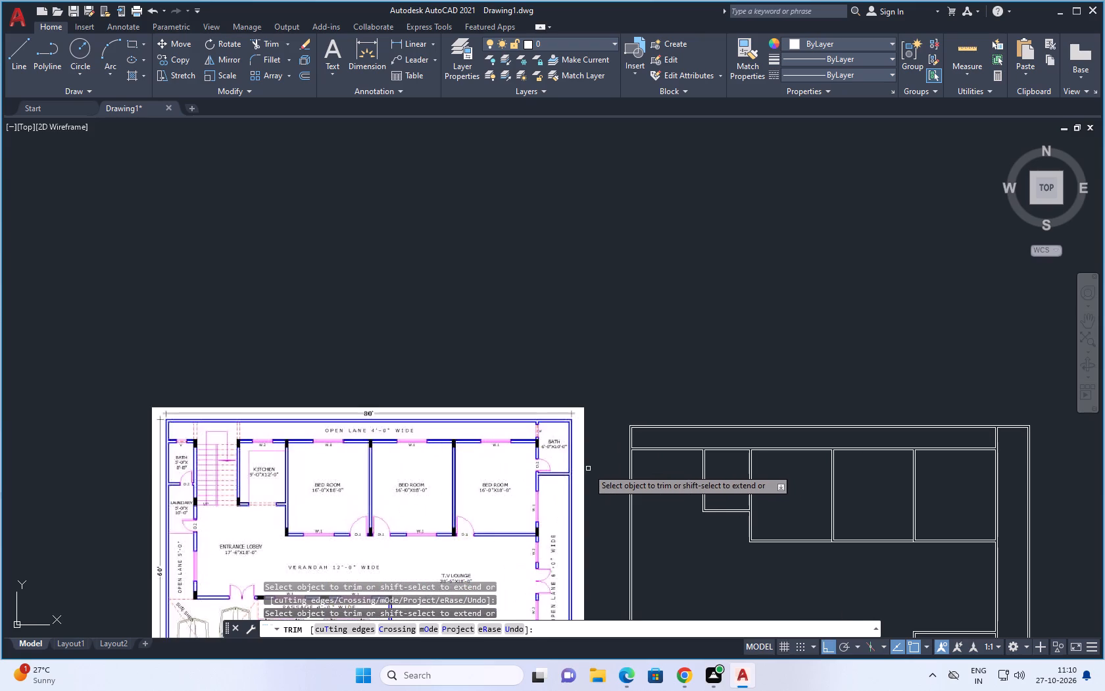
{"action": "key", "text": "Escape"}
{"action": "key", "text": "Escape"}
Examine the bath, laundry and staircase sizes west of the kitchen in the reference plan.
{"action": "key", "text": "o"}
{"action": "key", "text": "space"}
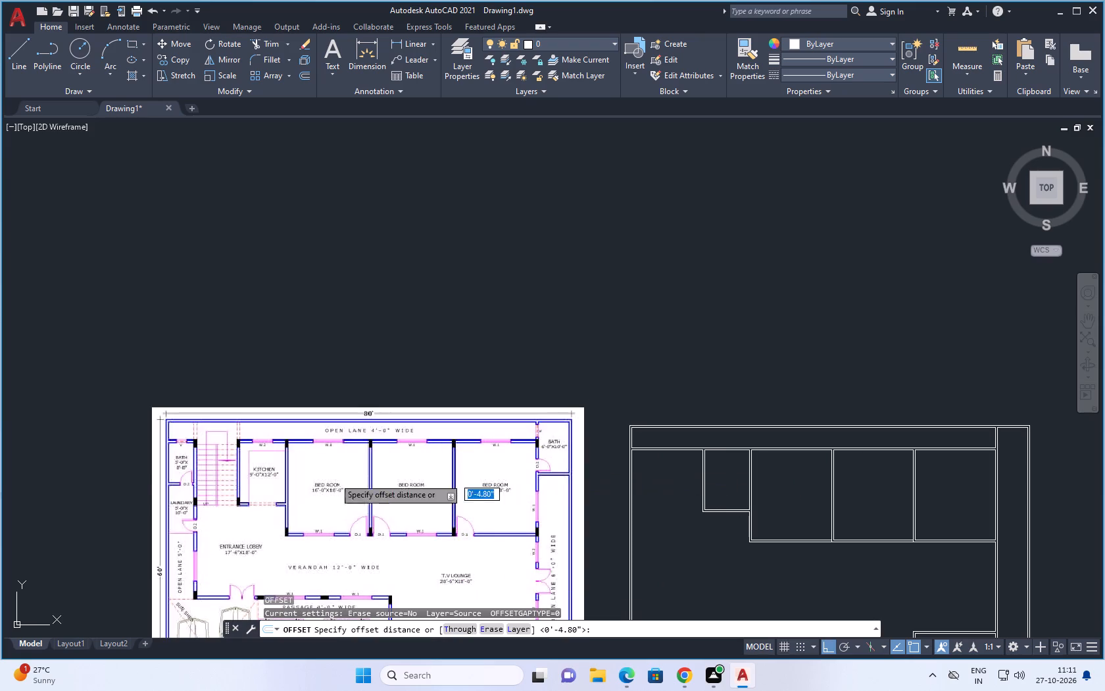
{"action": "scroll", "coordinate": [147, 488], "scroll_direction": "up", "scroll_amount": 2}
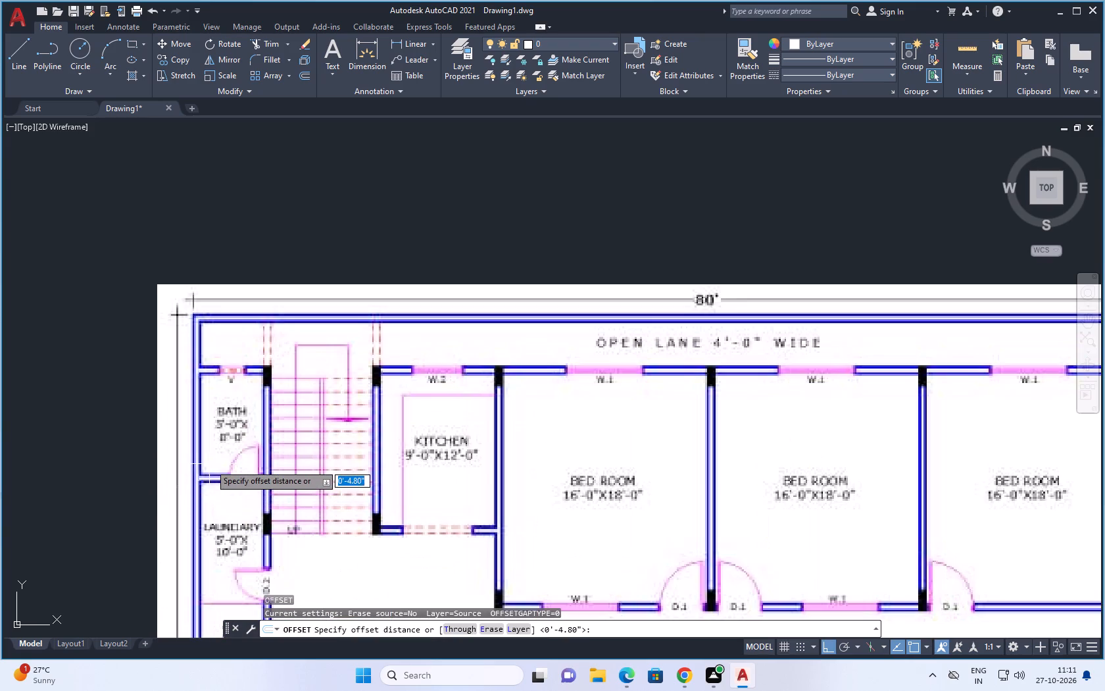
{"action": "scroll", "coordinate": [220, 458], "scroll_direction": "down", "scroll_amount": 2}
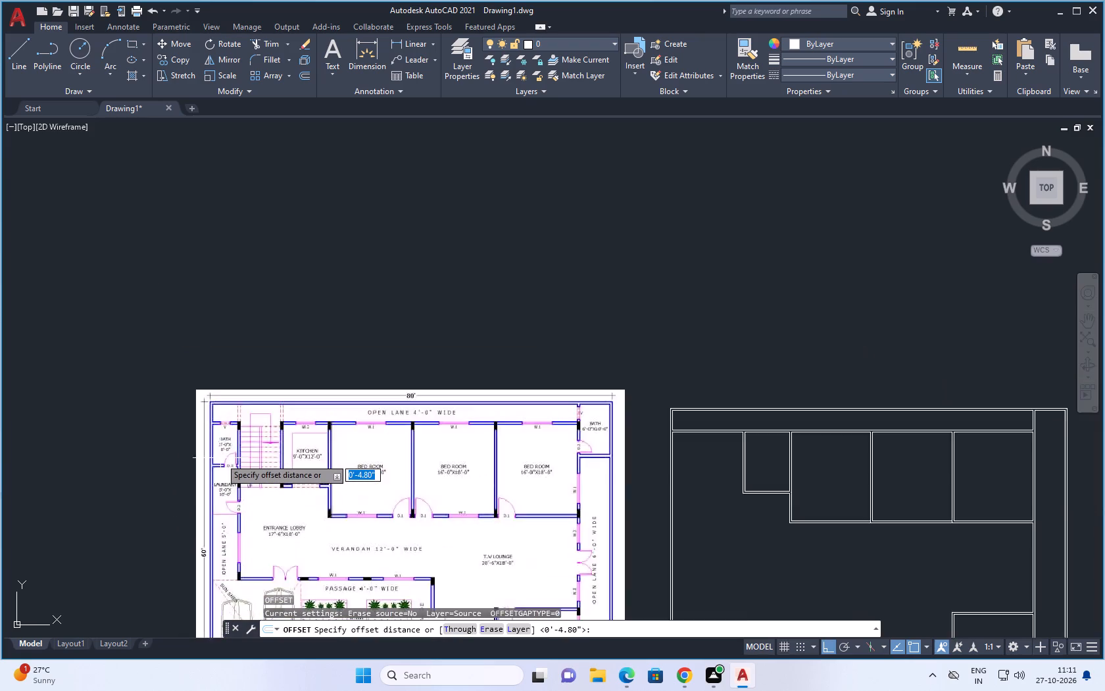
{"action": "scroll", "coordinate": [220, 458], "scroll_direction": "down", "scroll_amount": 1}
{"action": "scroll", "coordinate": [220, 458], "scroll_direction": "up", "scroll_amount": 3}
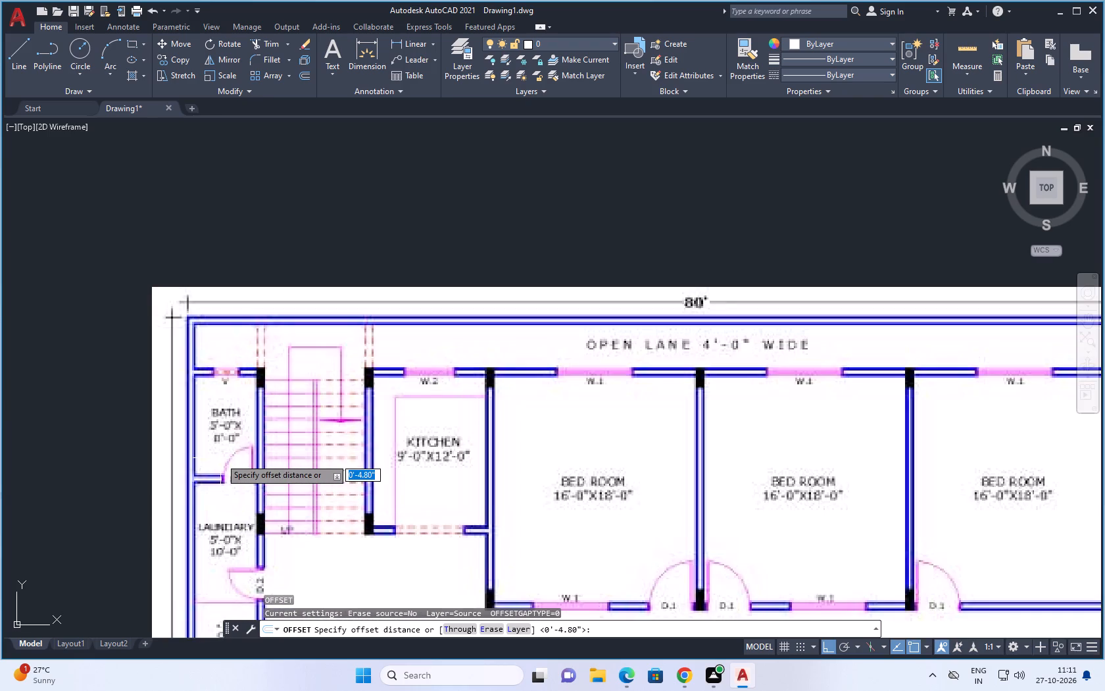
{"action": "scroll", "coordinate": [220, 458], "scroll_direction": "down", "scroll_amount": 3}
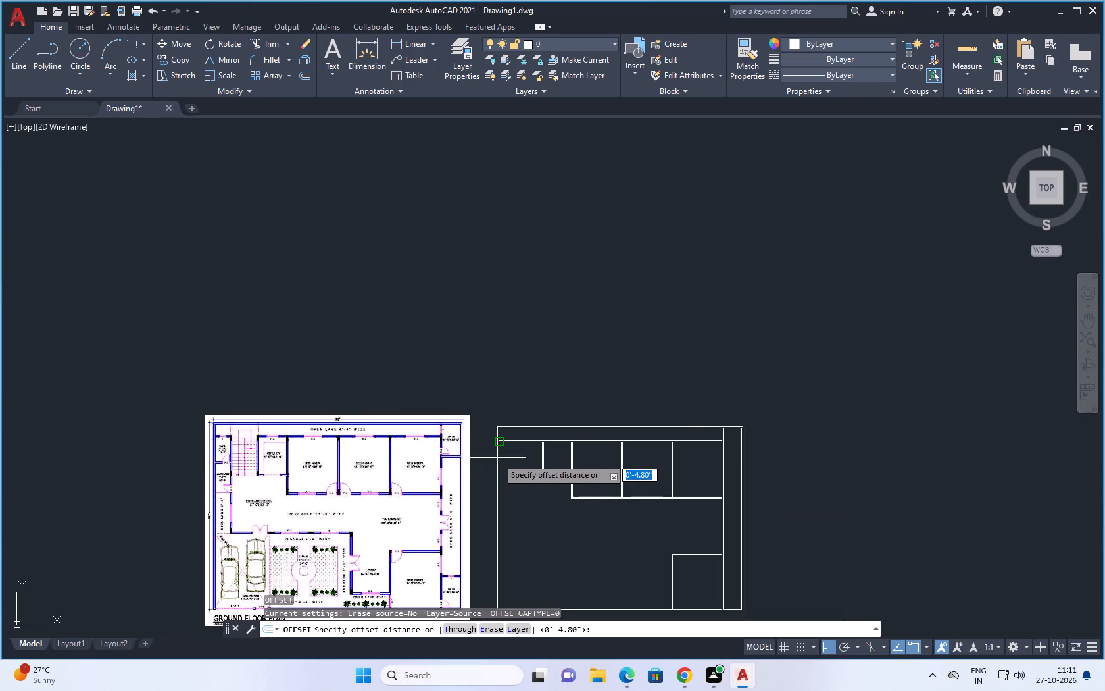
{"action": "scroll", "coordinate": [497, 458], "scroll_direction": "up", "scroll_amount": 2}
{"action": "key", "text": "Escape"}
{"action": "key", "text": "Escape"}
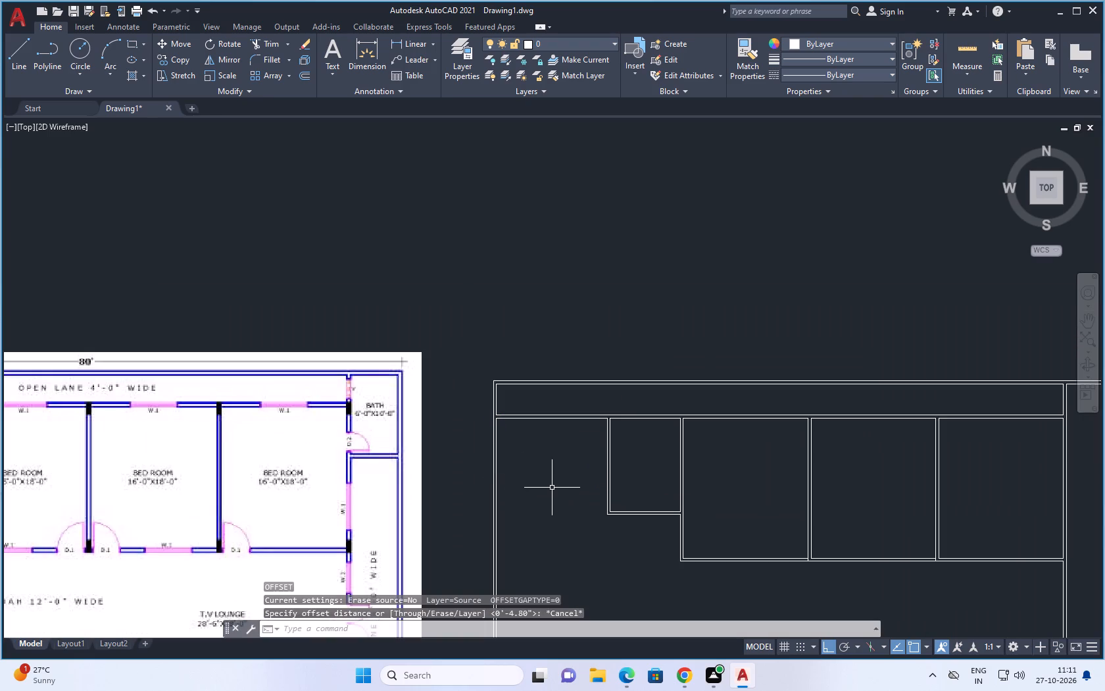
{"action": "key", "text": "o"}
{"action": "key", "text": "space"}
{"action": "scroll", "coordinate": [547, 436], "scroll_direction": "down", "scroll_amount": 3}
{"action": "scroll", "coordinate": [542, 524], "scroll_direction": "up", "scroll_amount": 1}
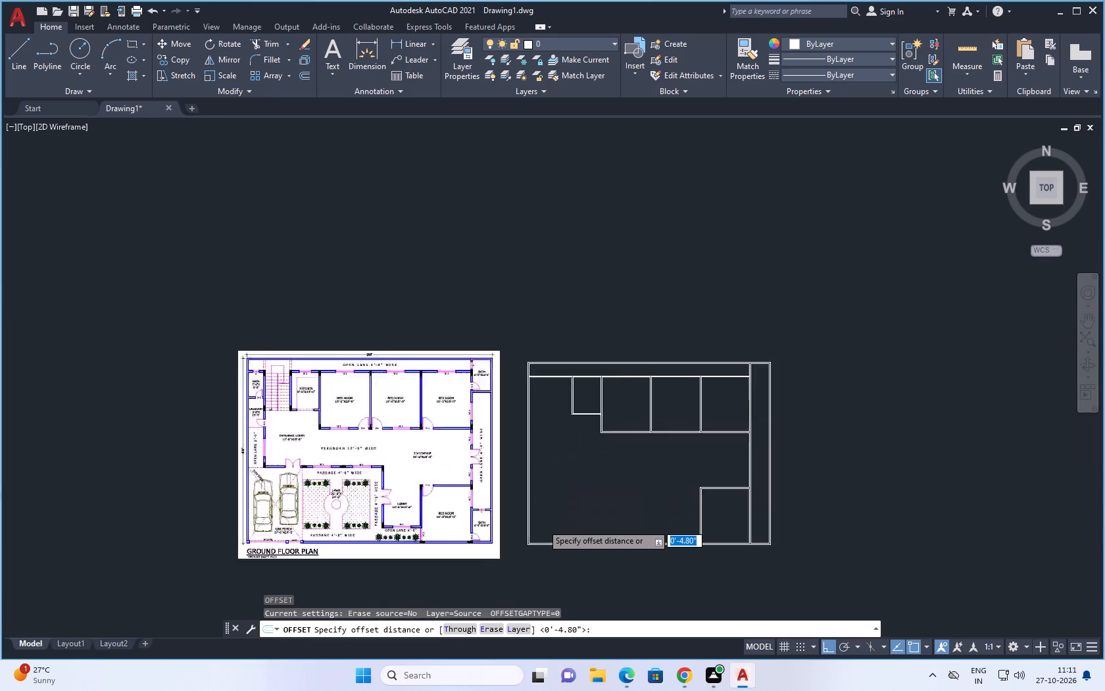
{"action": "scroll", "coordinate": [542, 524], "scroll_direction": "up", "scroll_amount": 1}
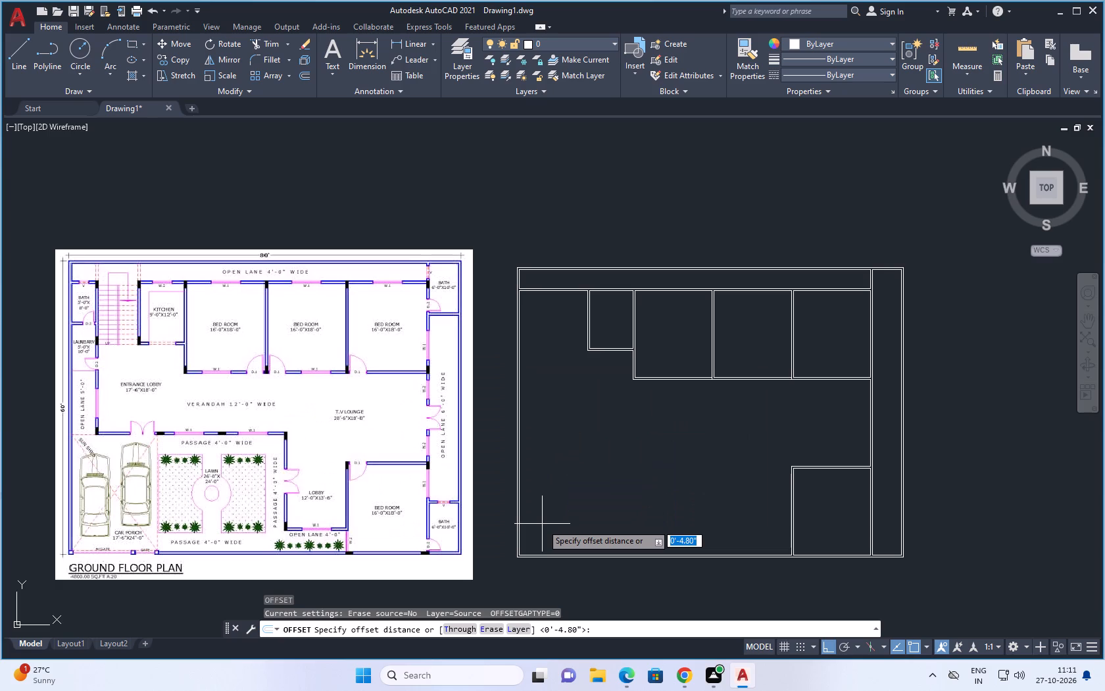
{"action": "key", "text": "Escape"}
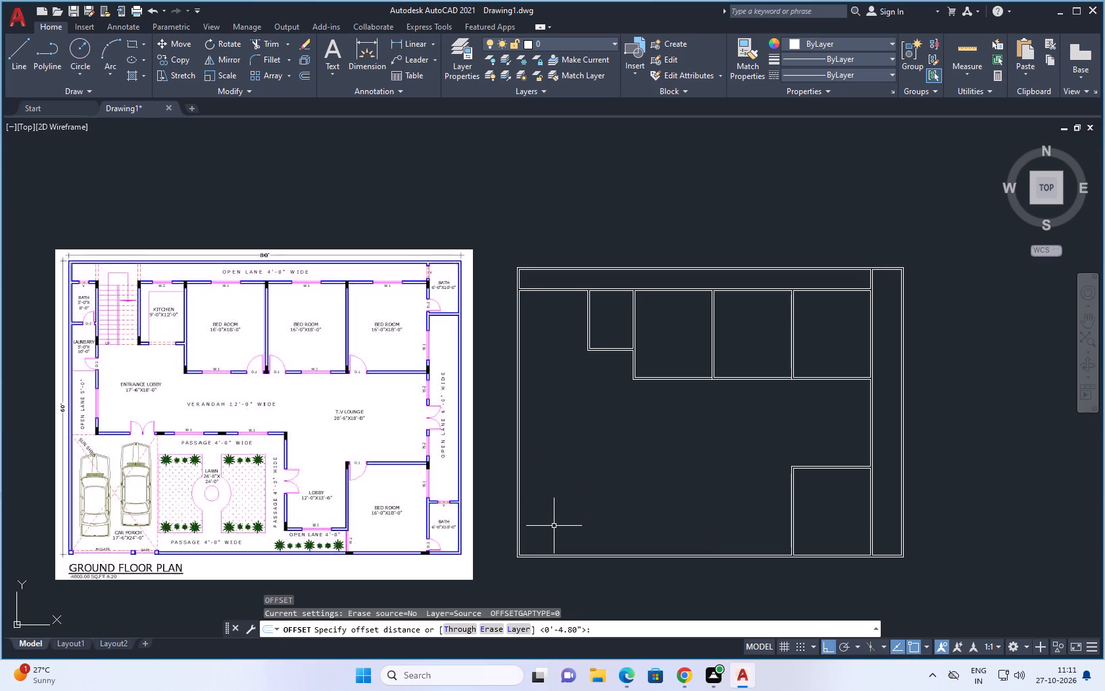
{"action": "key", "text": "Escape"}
Offset the inner line of the south outer wall 24' north to set the north limit of the car porch and lawn.
{"action": "type", "text": "o"}
{"action": "key", "text": "space"}
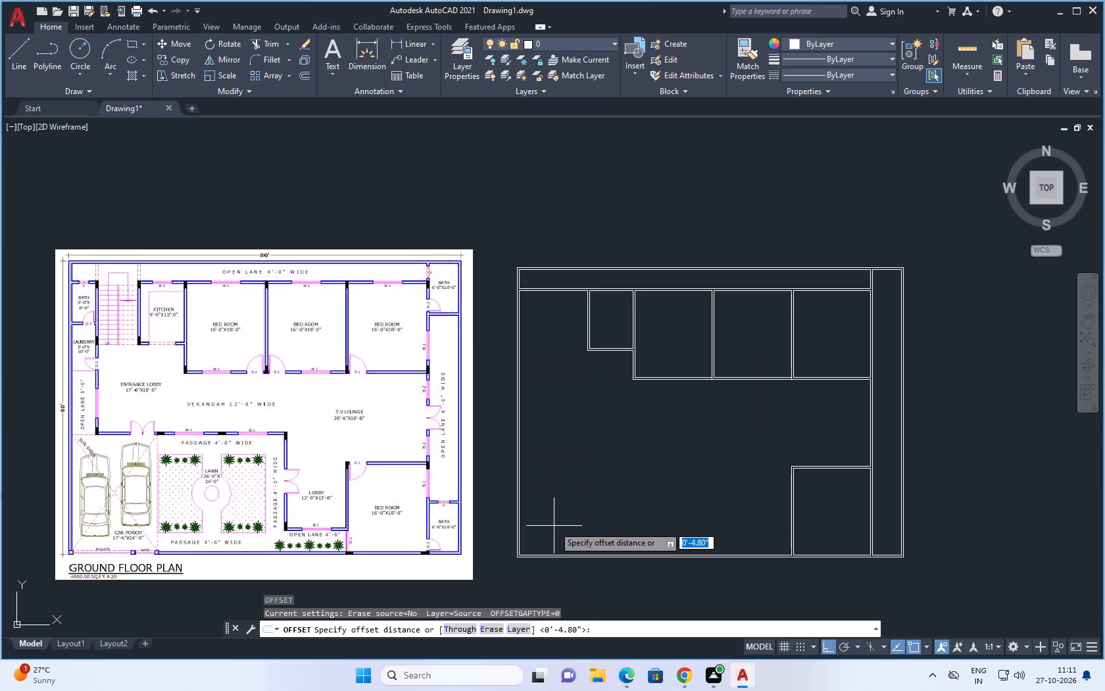
{"action": "scroll", "coordinate": [122, 525], "scroll_direction": "up", "scroll_amount": 1}
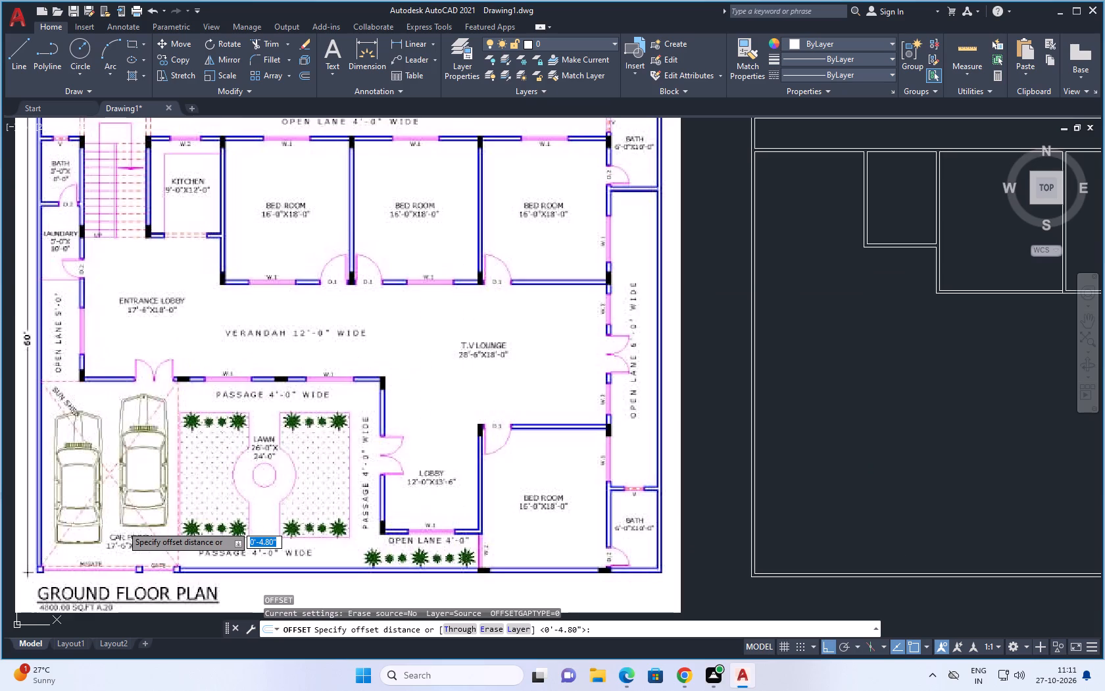
{"action": "scroll", "coordinate": [193, 483], "scroll_direction": "down", "scroll_amount": 1}
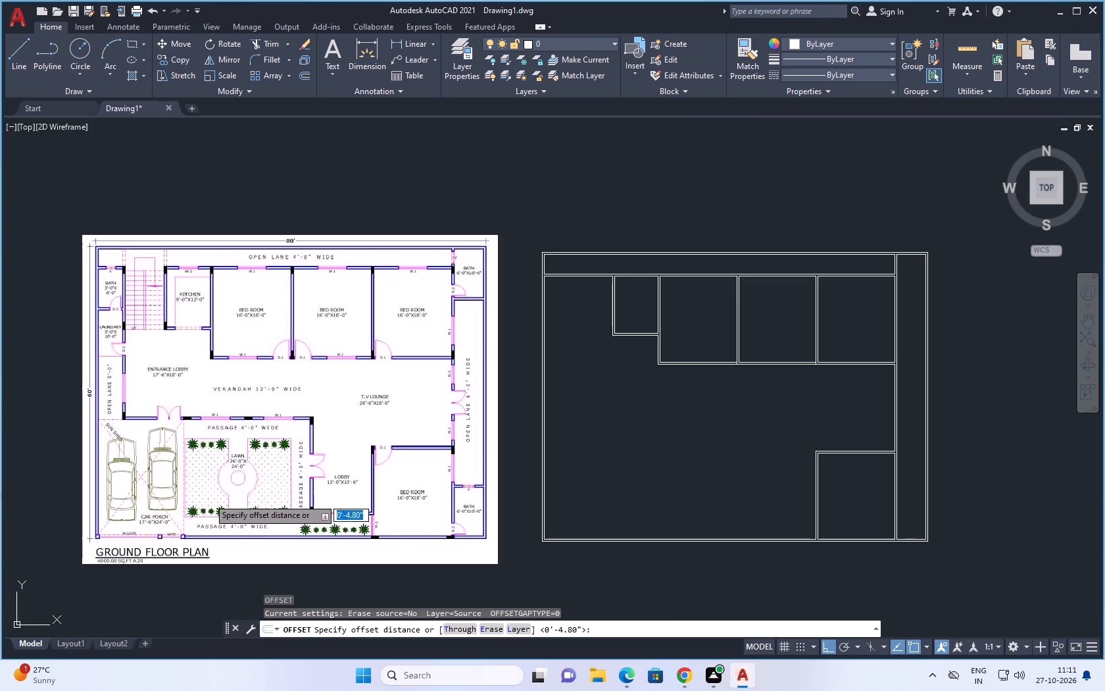
{"action": "key", "text": "2"}
{"action": "key", "text": "4"}
{"action": "key", "text": "apostrophe"}
{"action": "key", "text": "space"}
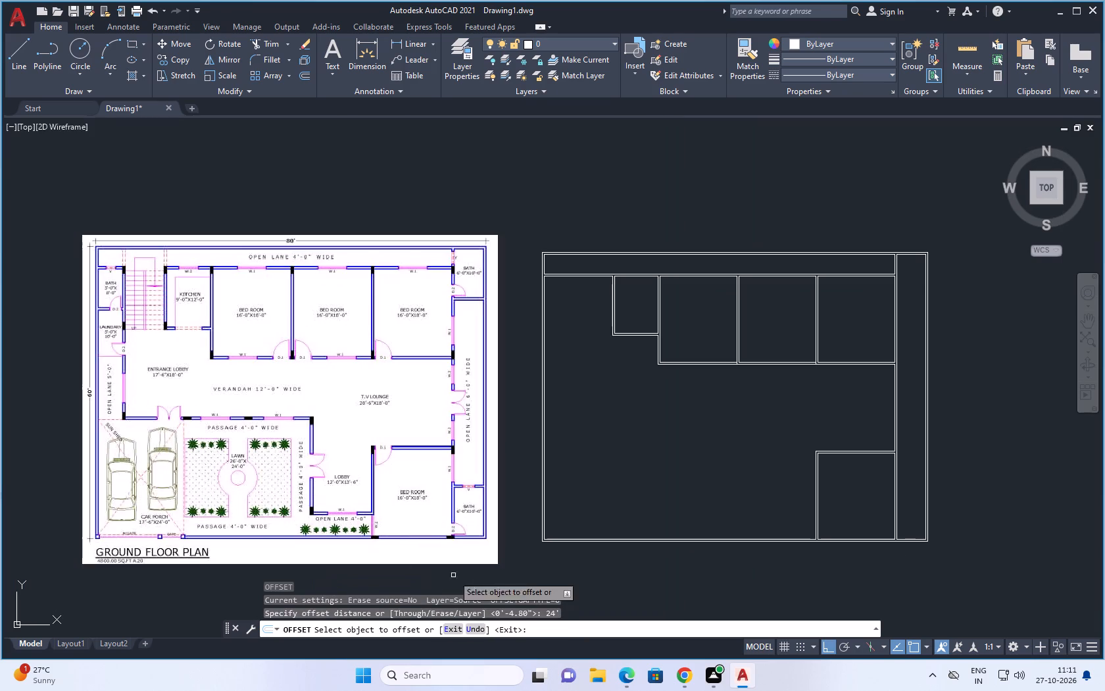
{"action": "left_click", "coordinate": [551, 540]}
{"action": "left_click", "coordinate": [552, 502]}
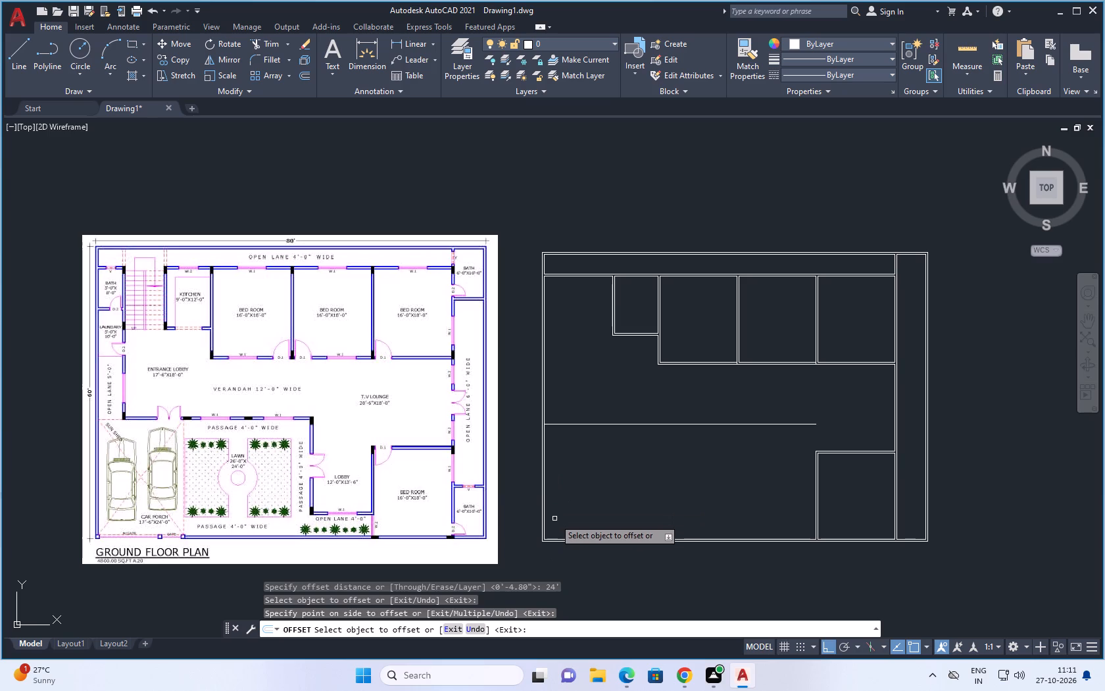
{"action": "key", "text": "space"}
Offset the line along the north edge of the car porch and lawn 4.8" north to form a wall.
{"action": "key", "text": "space"}
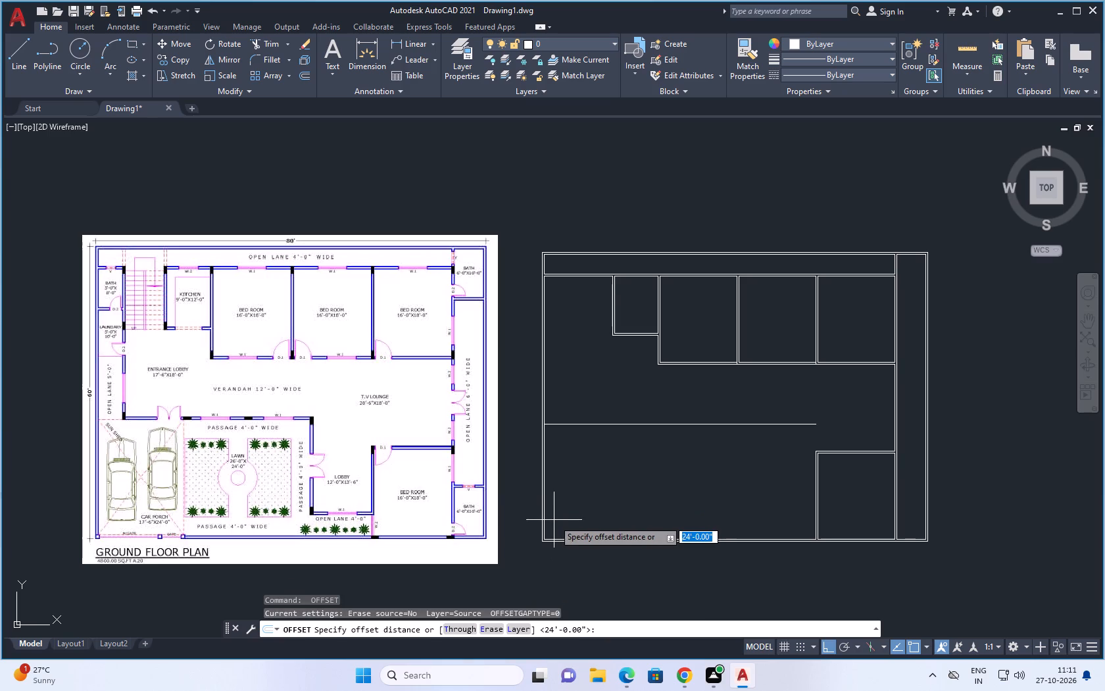
{"action": "key", "text": "4"}
{"action": "key", "text": "period"}
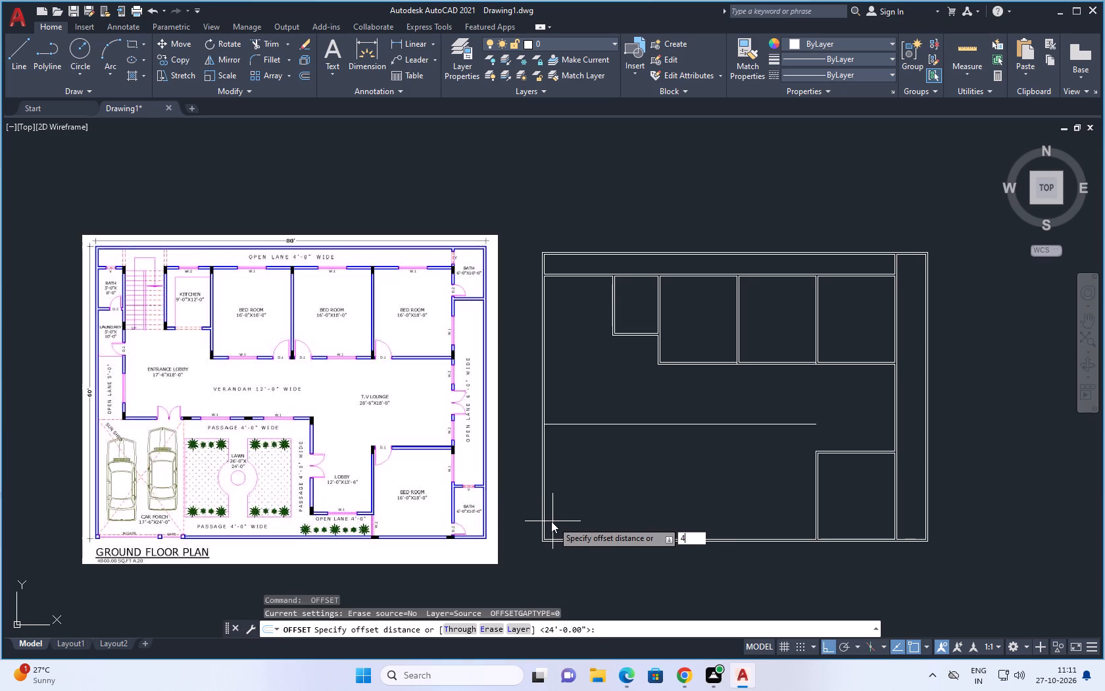
{"action": "type", "text": "8"}
{"action": "key", "text": "space"}
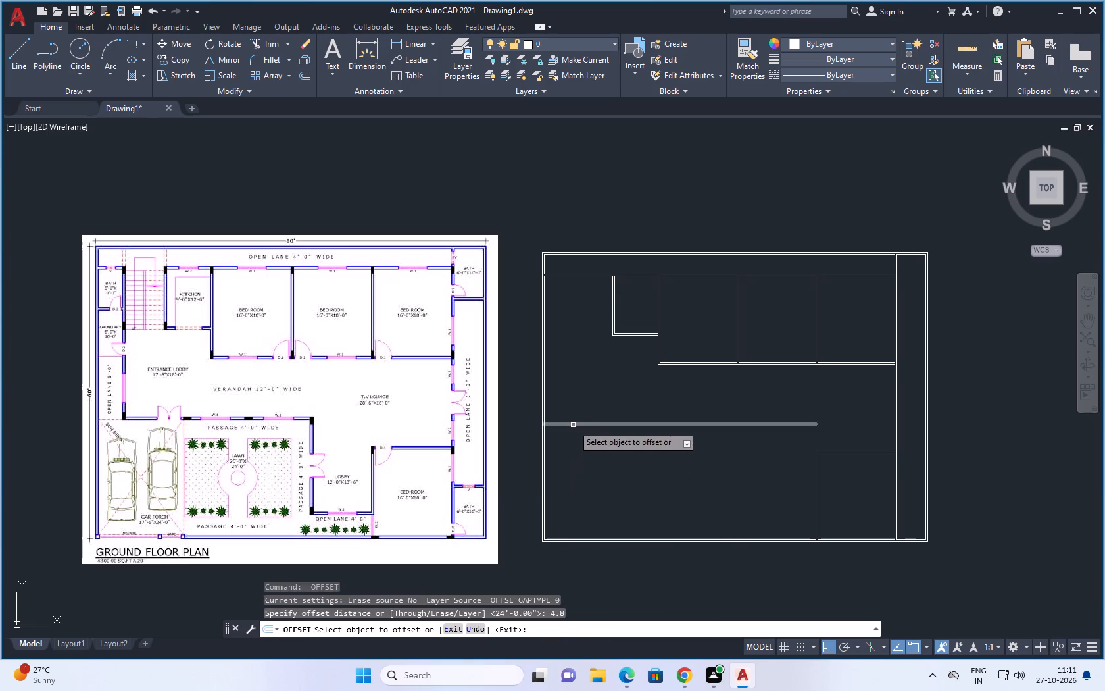
{"action": "left_click", "coordinate": [573, 425]}
{"action": "left_click", "coordinate": [576, 399]}
{"action": "key", "text": "Escape"}
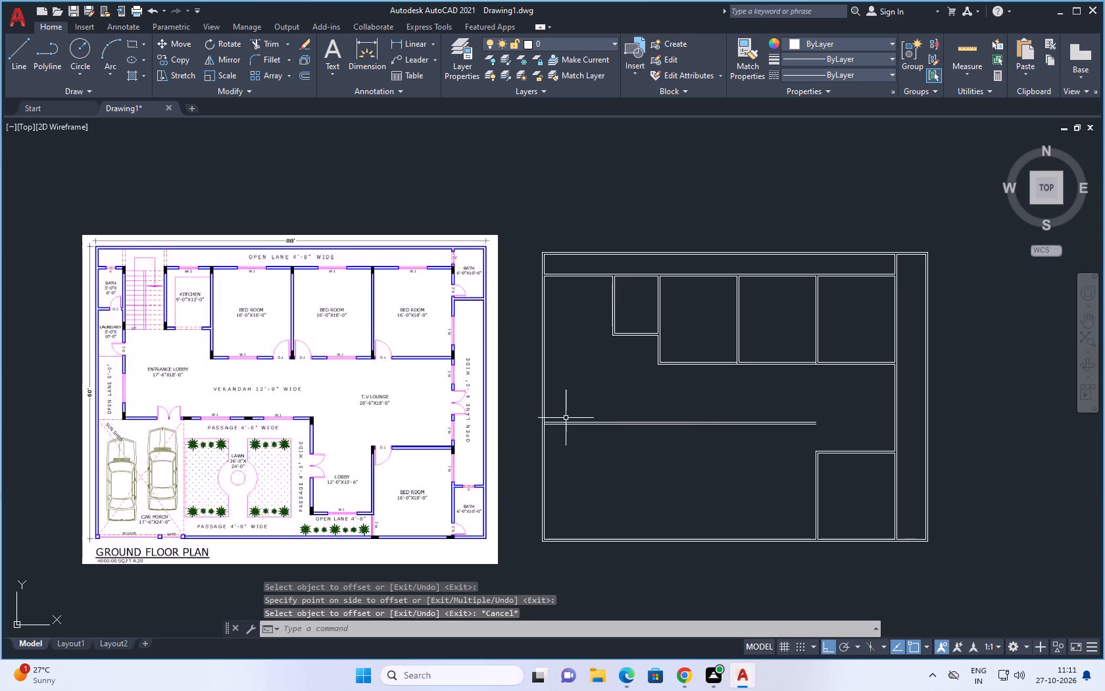
{"action": "key", "text": "Escape"}
Trim the inner line of the west outer wall where the wall north of the car porch meets it.
{"action": "type", "text": "tr"}
{"action": "key", "text": "space"}
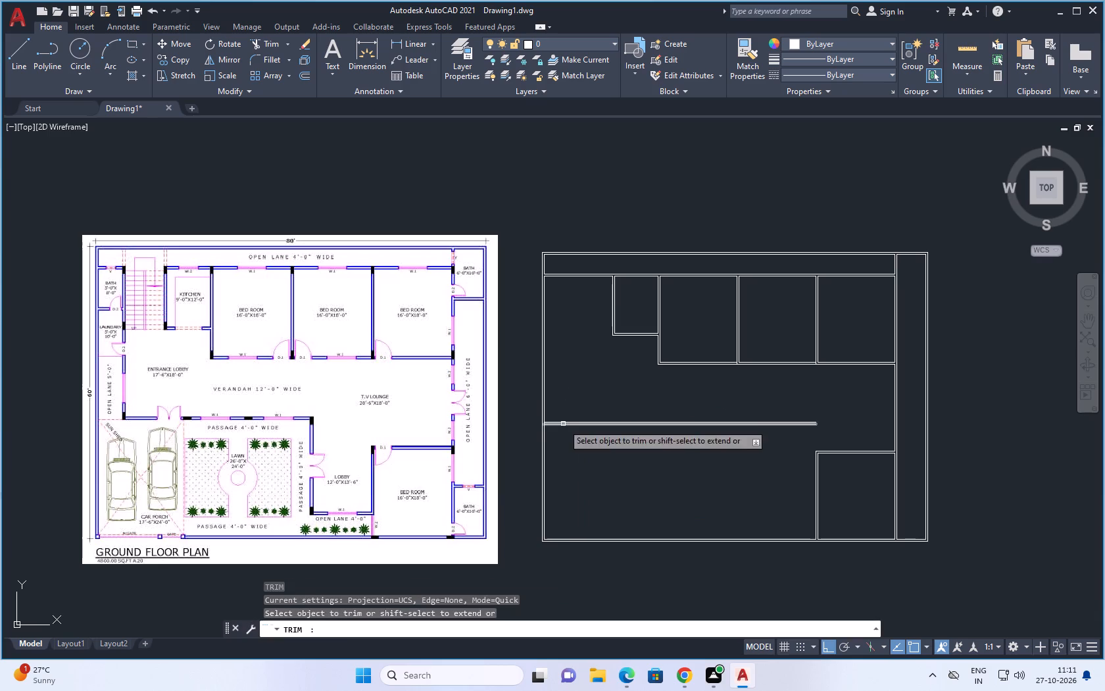
{"action": "scroll", "coordinate": [541, 425], "scroll_direction": "up", "scroll_amount": 4}
{"action": "left_click", "coordinate": [539, 423]}
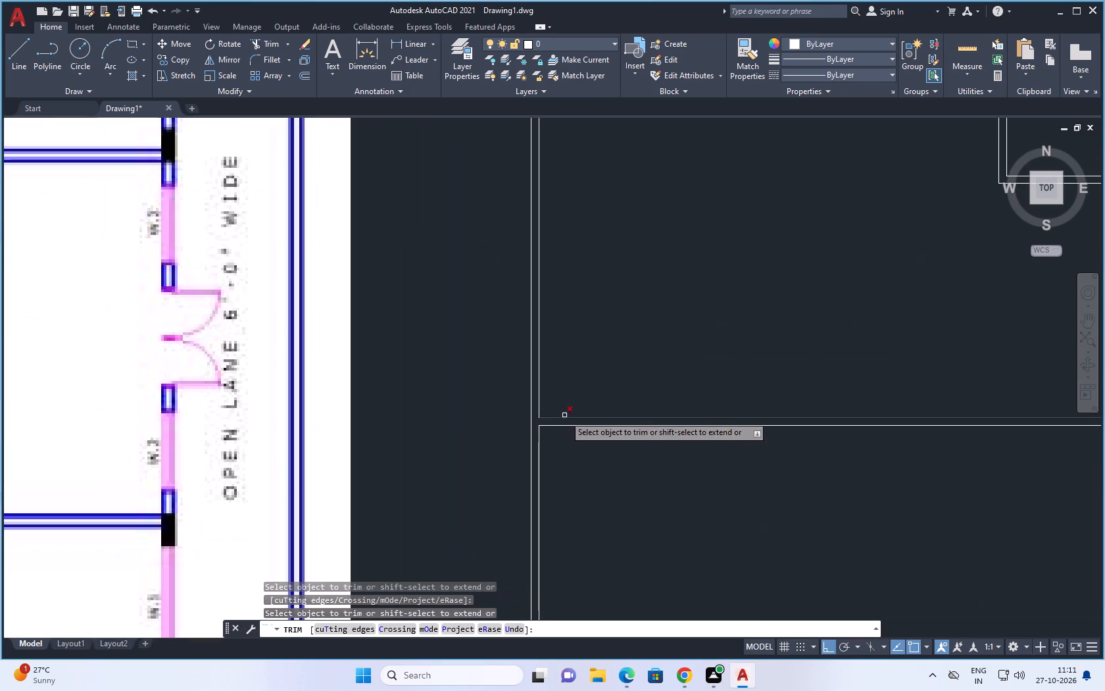
{"action": "scroll", "coordinate": [564, 415], "scroll_direction": "down", "scroll_amount": 3}
{"action": "key", "text": "Escape"}
{"action": "key", "text": "Escape"}
{"action": "key", "text": "Escape"}
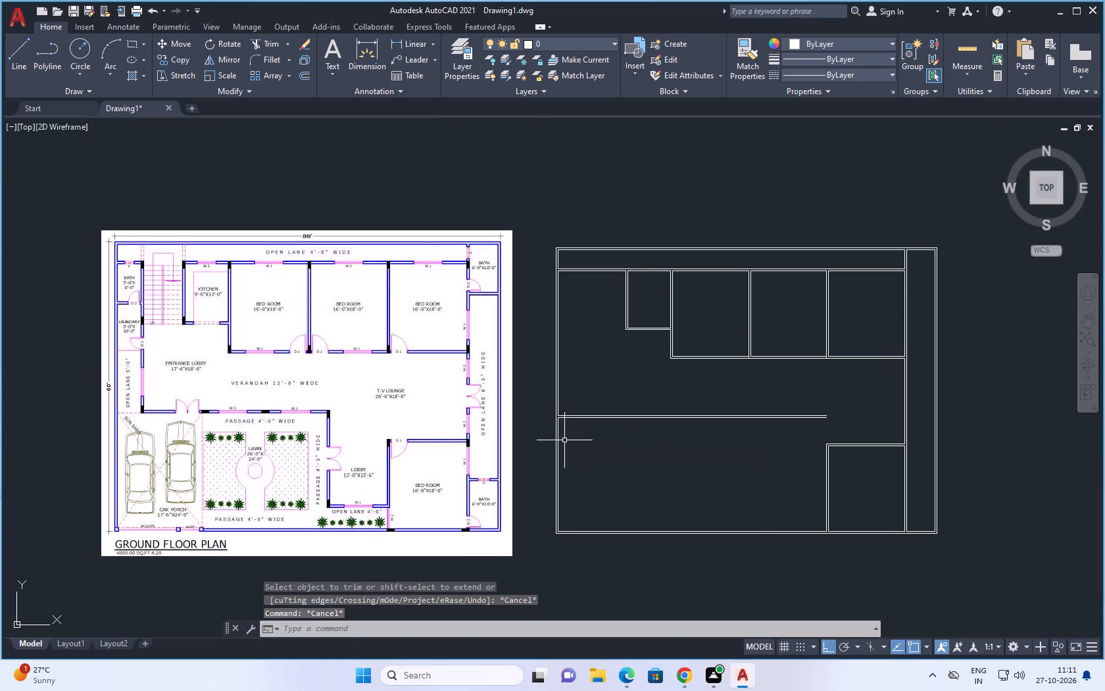
Offset the west outer wall's inner line 17'6" east beside the car porch to mark the porch's east edge.
{"action": "type", "text": "o"}
{"action": "key", "text": "space"}
{"action": "key", "text": "1"}
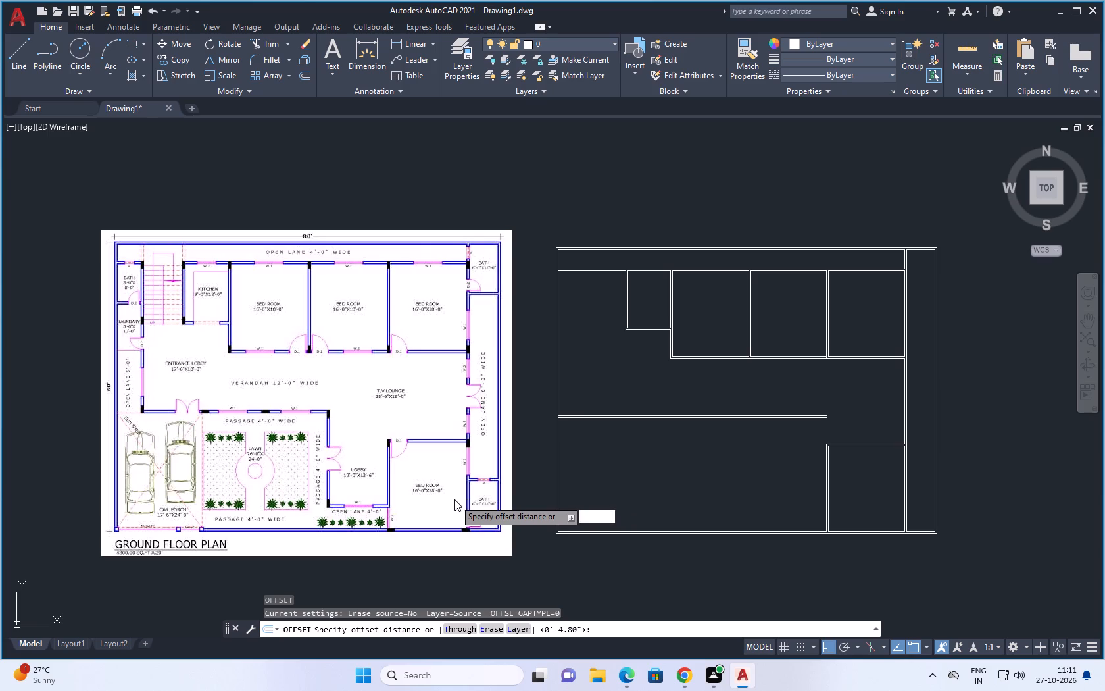
{"action": "key", "text": "7"}
{"action": "key", "text": "apostrophe"}
{"action": "key", "text": "6"}
{"action": "key", "text": "shift+quotedbl"}
{"action": "key", "text": "Return"}
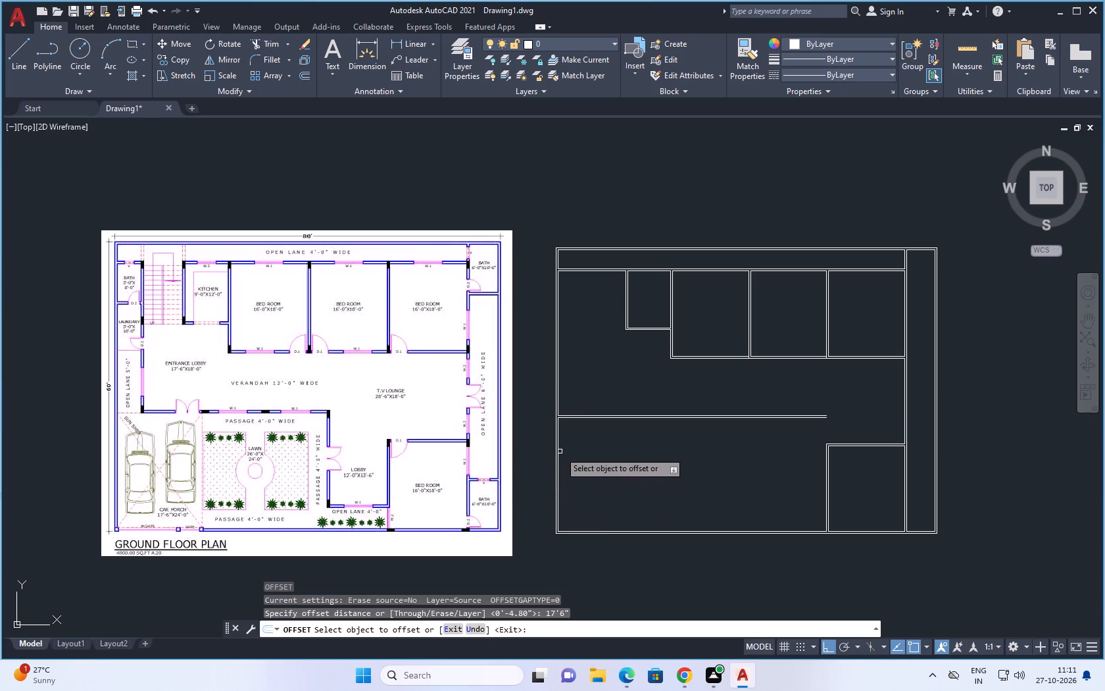
{"action": "scroll", "coordinate": [558, 456], "scroll_direction": "up", "scroll_amount": 3}
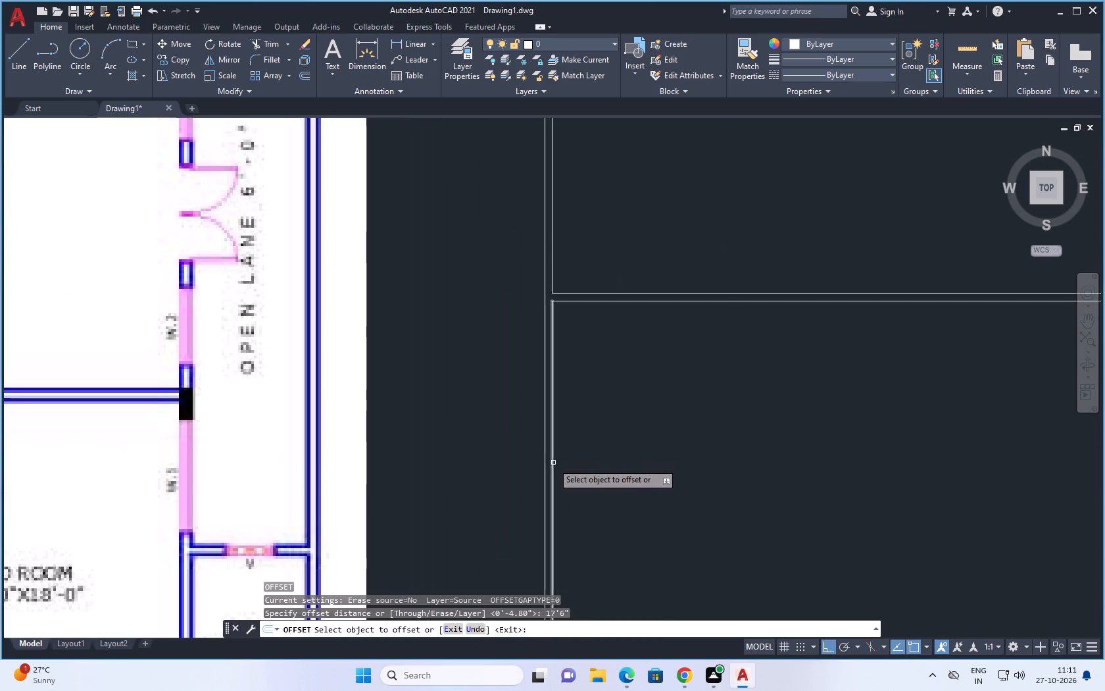
{"action": "left_click_drag", "start_coordinate": [552, 463], "coordinate": [558, 466]}
{"action": "left_click", "coordinate": [846, 499]}
{"action": "scroll", "coordinate": [788, 485], "scroll_direction": "down", "scroll_amount": 4}
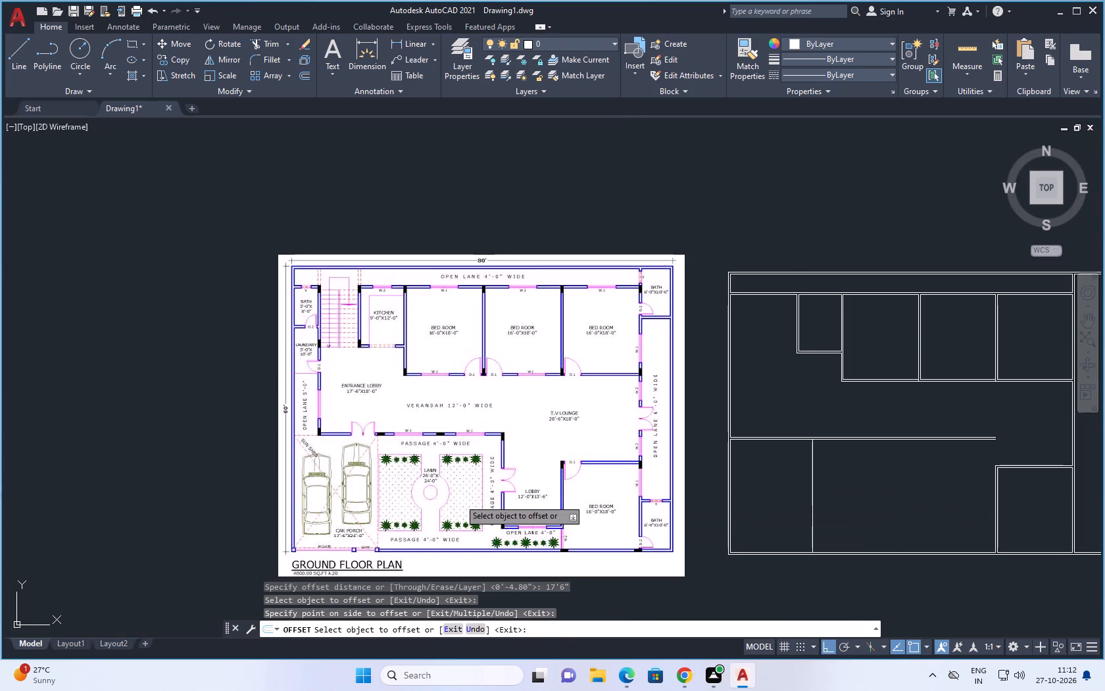
Try to offset the car porch's east line 26' east to mark the lawn's east boundary.
{"action": "key", "text": "2"}
{"action": "key", "text": "6"}
{"action": "key", "text": "apostrophe"}
{"action": "key", "text": "Return"}
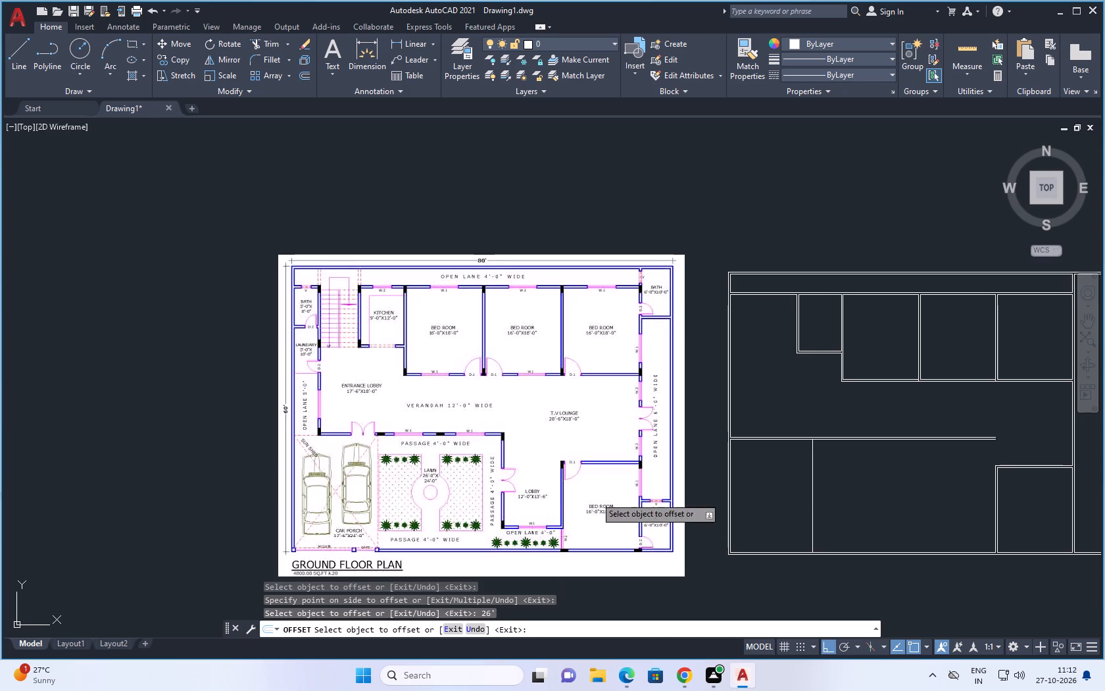
{"action": "left_click", "coordinate": [812, 523]}
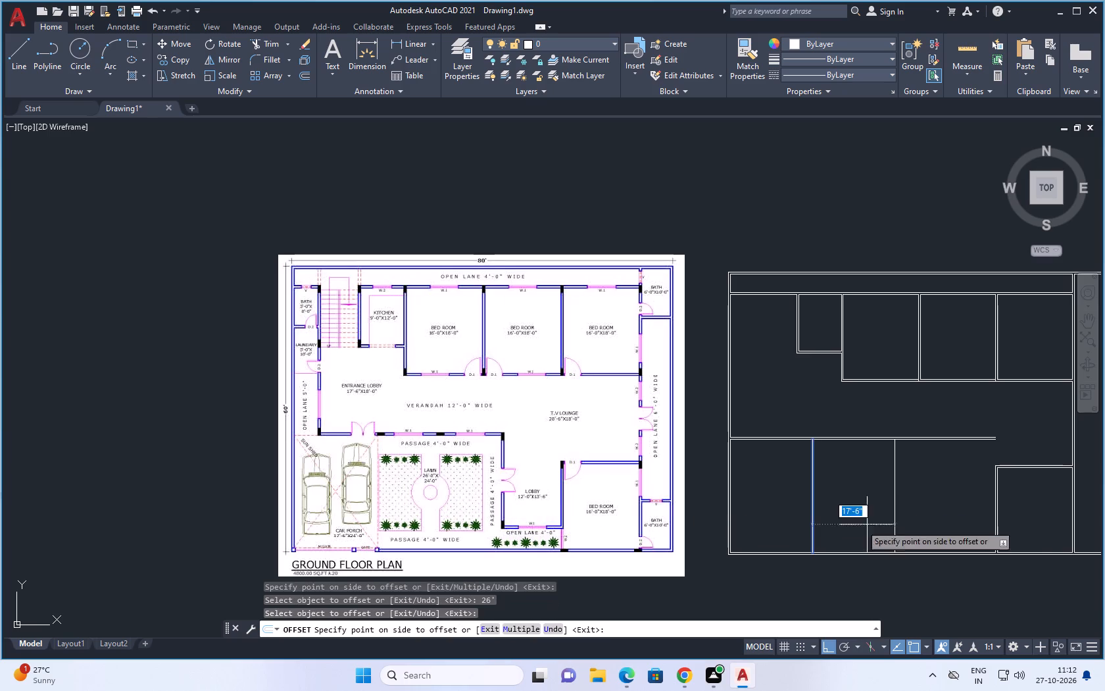
{"action": "left_click", "coordinate": [895, 525]}
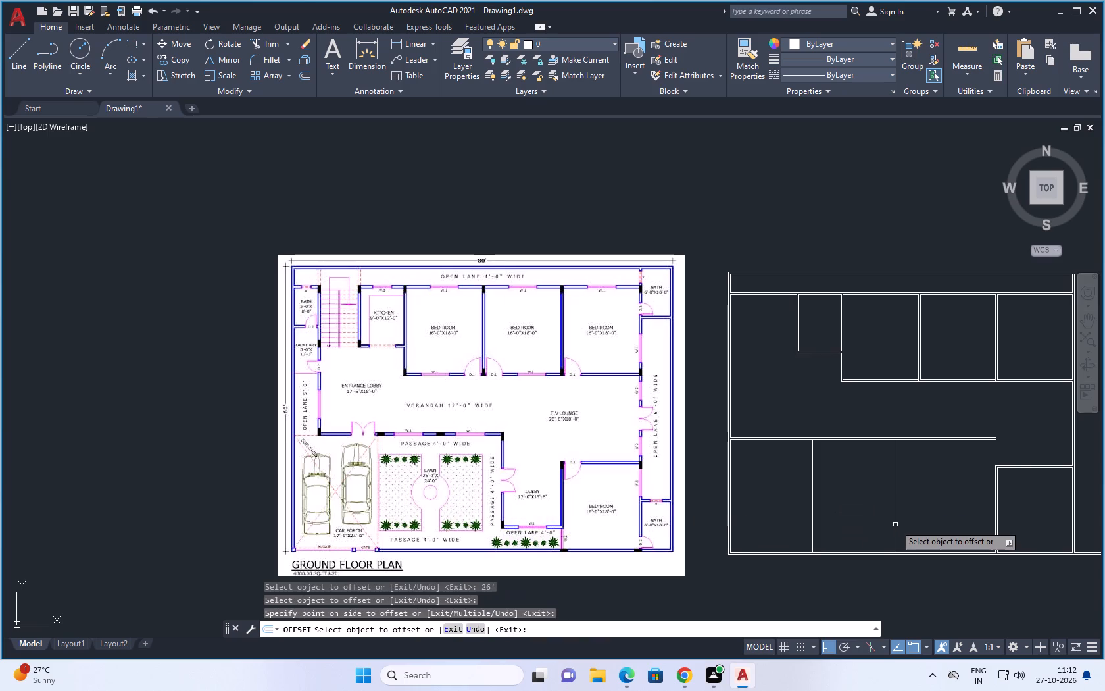
{"action": "key", "text": "space"}
Offset the lawn's east boundary line 4.8" east to form the wall's second face.
{"action": "key", "text": "space"}
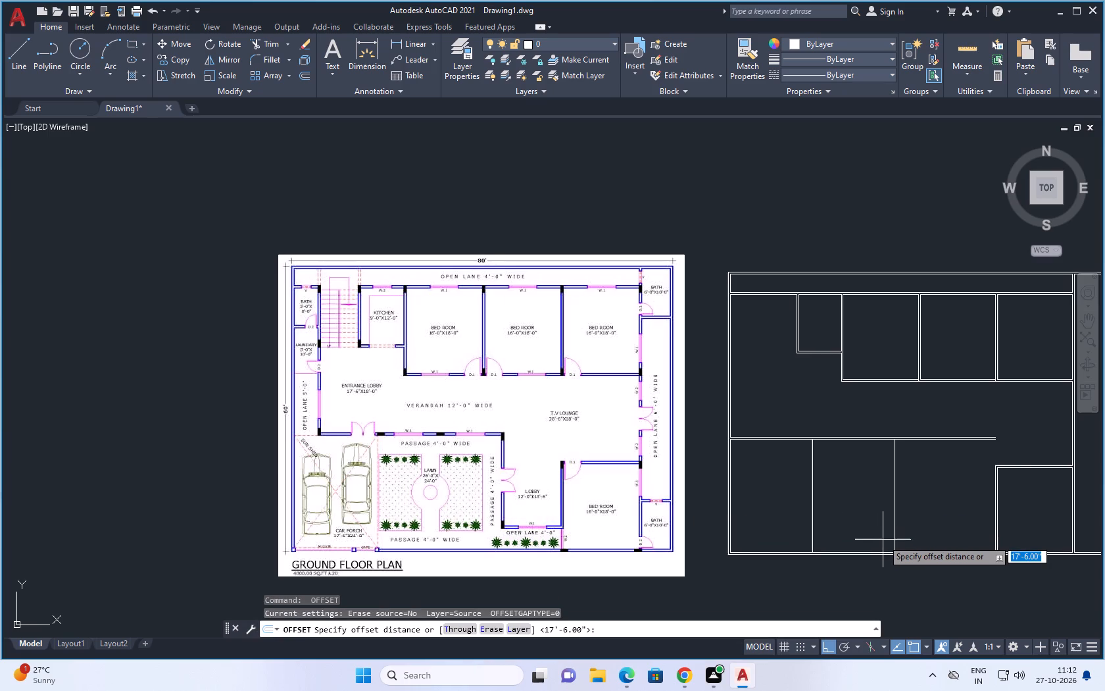
{"action": "key", "text": "4"}
{"action": "key", "text": "period"}
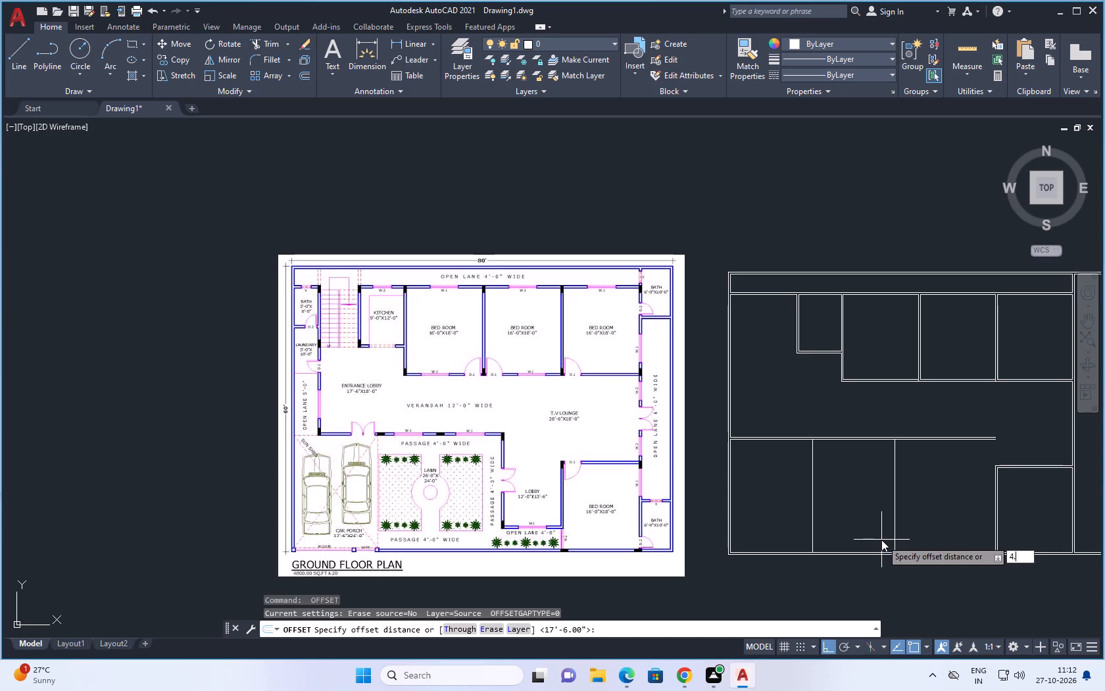
{"action": "type", "text": "8"}
{"action": "key", "text": "space"}
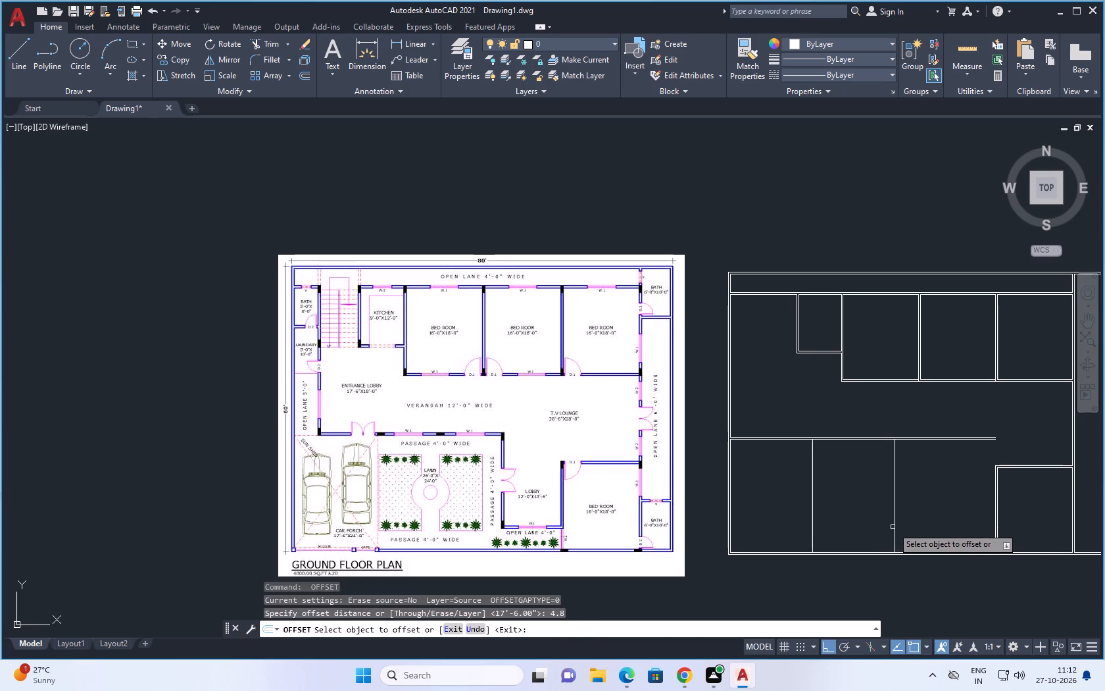
{"action": "left_click", "coordinate": [896, 521]}
{"action": "left_click", "coordinate": [924, 513]}
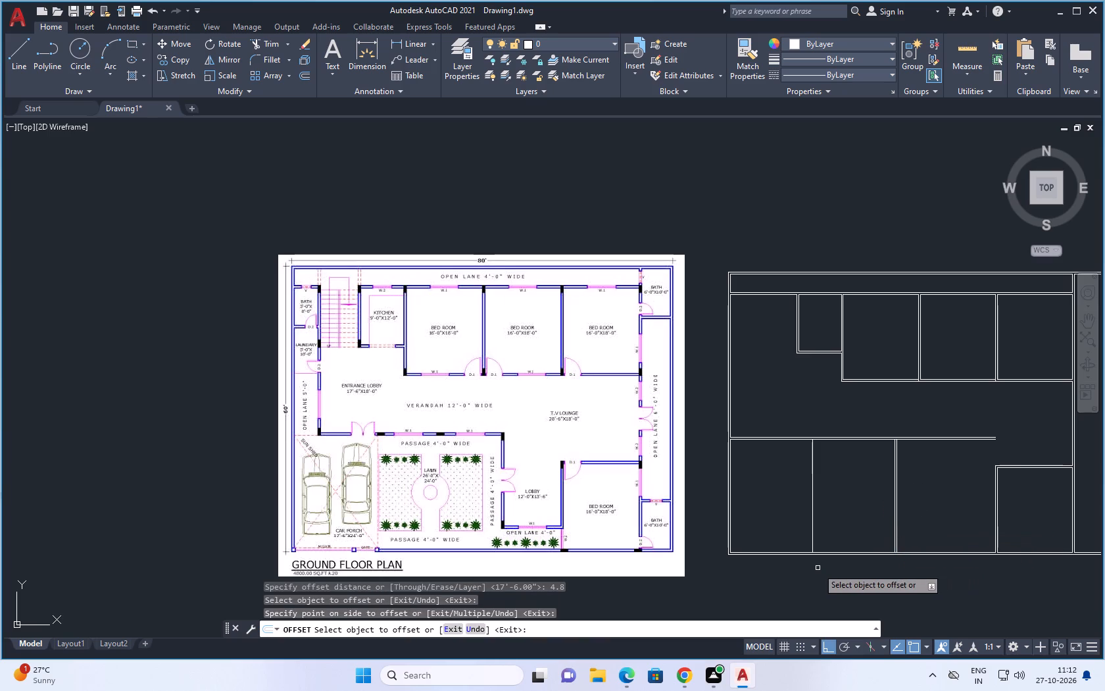
{"action": "key", "text": "Escape"}
{"action": "key", "text": "Escape"}
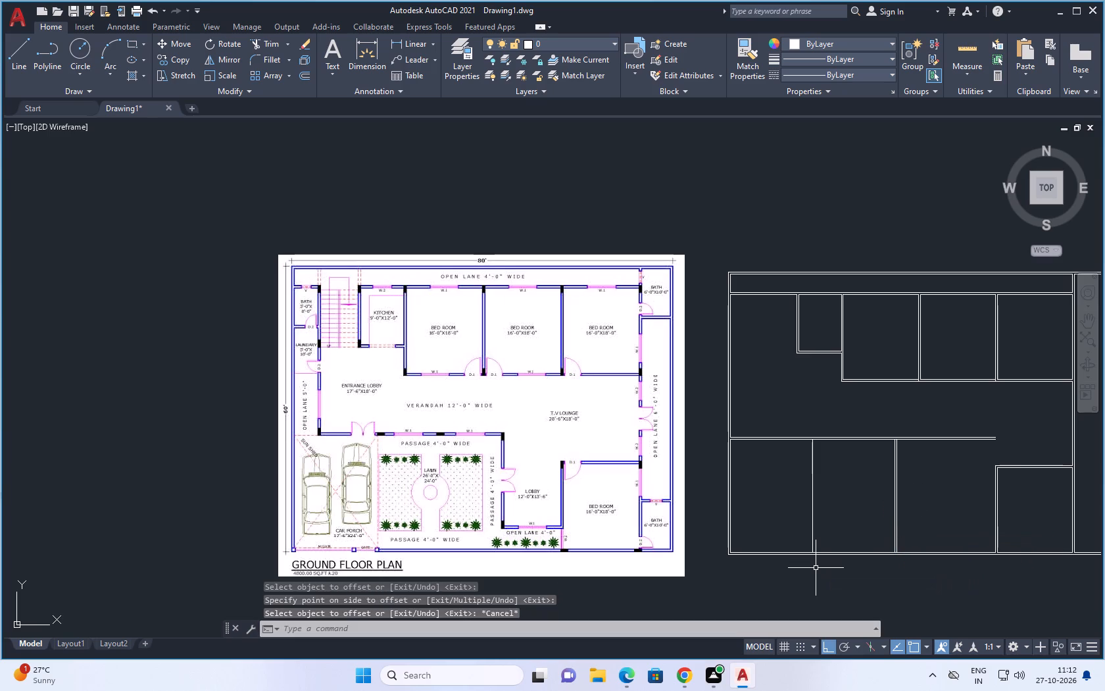
Extend the east face line of the lawn's east wall north to the upper wall line and south to the outer wall.
{"action": "key", "text": "e"}
{"action": "type", "text": "x"}
{"action": "key", "text": "space"}
{"action": "key", "text": "space"}
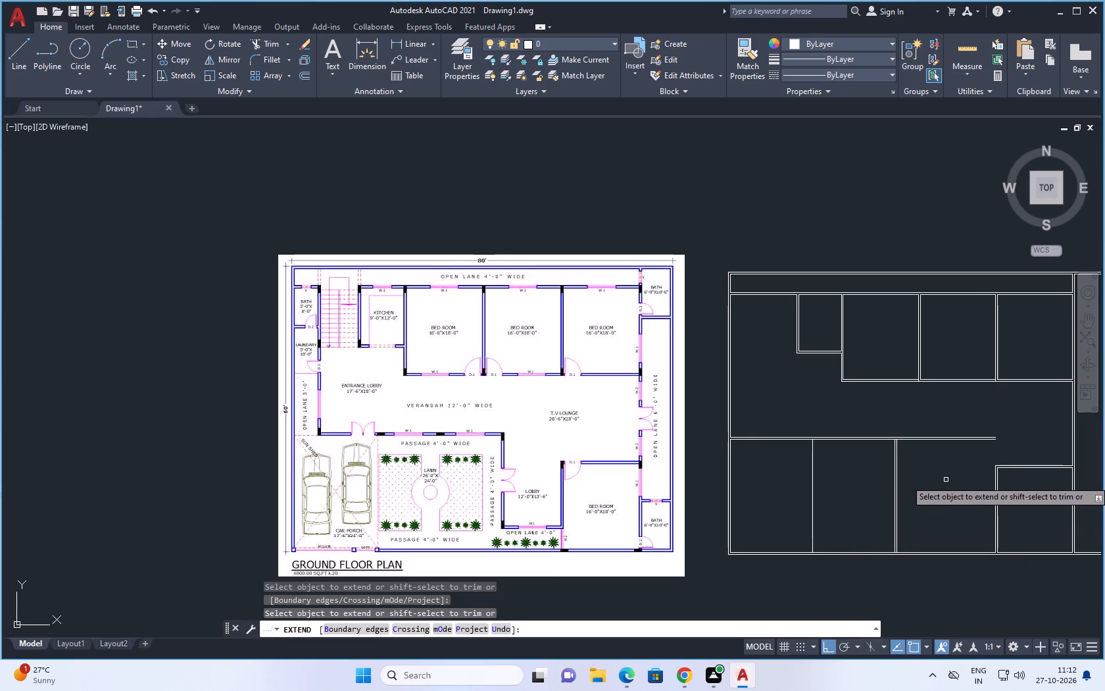
{"action": "scroll", "coordinate": [919, 454], "scroll_direction": "up", "scroll_amount": 3}
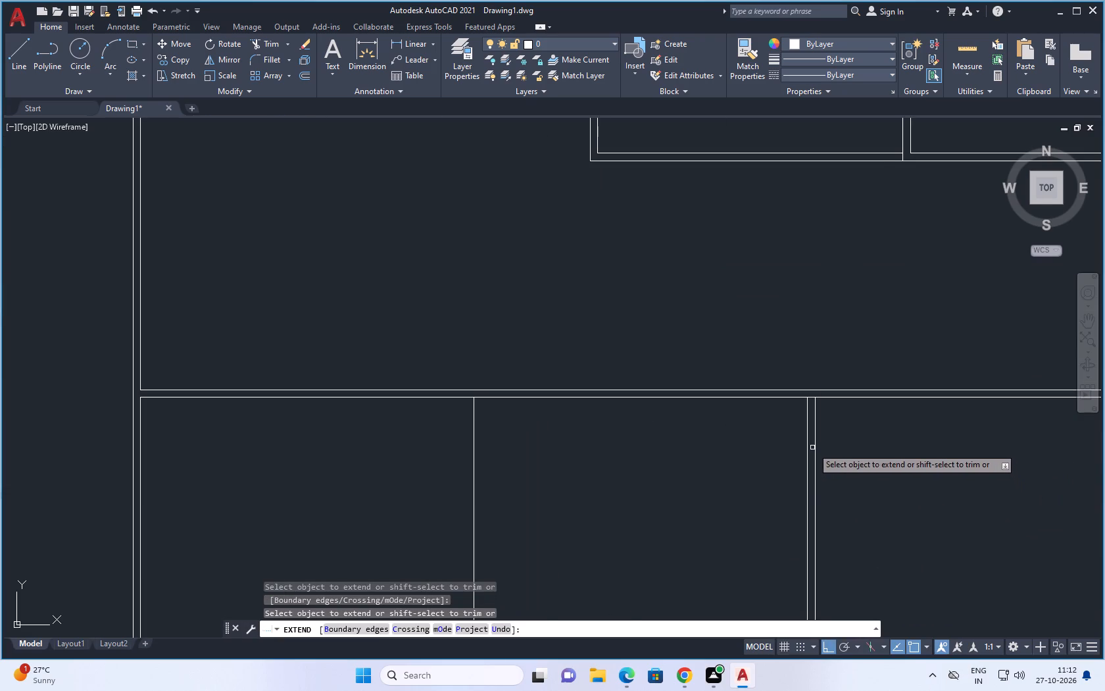
{"action": "left_click", "coordinate": [814, 442]}
{"action": "scroll", "coordinate": [817, 420], "scroll_direction": "down", "scroll_amount": 4}
{"action": "scroll", "coordinate": [817, 517], "scroll_direction": "up", "scroll_amount": 3}
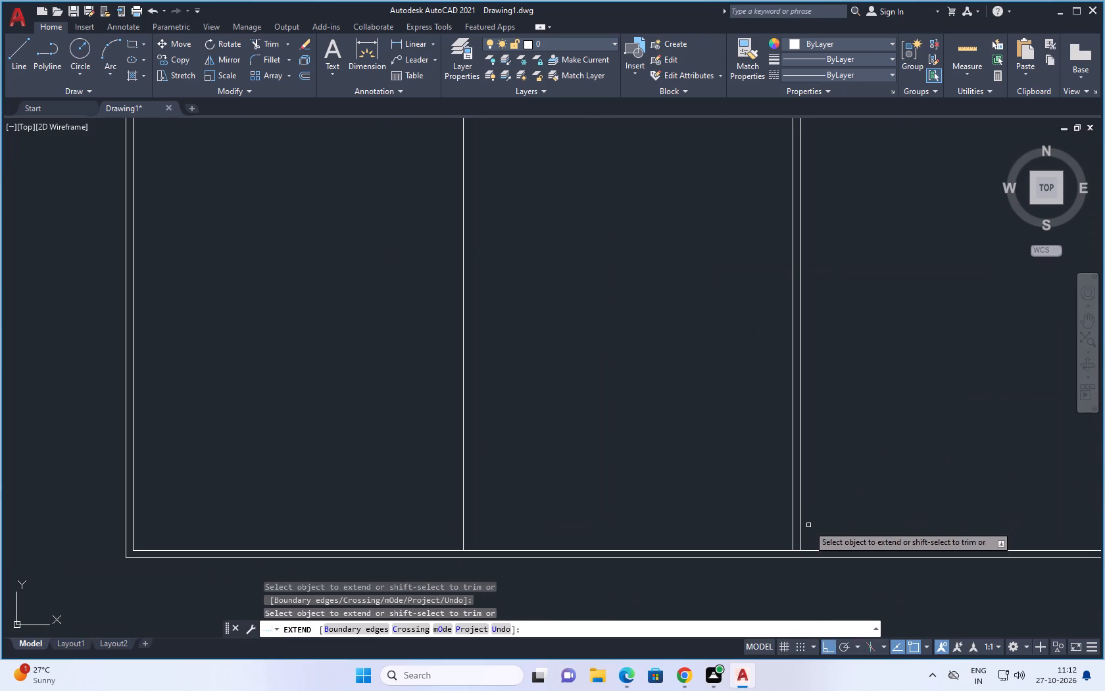
{"action": "left_click", "coordinate": [801, 538]}
{"action": "scroll", "coordinate": [692, 584], "scroll_direction": "down", "scroll_amount": 2}
{"action": "key", "text": "Escape"}
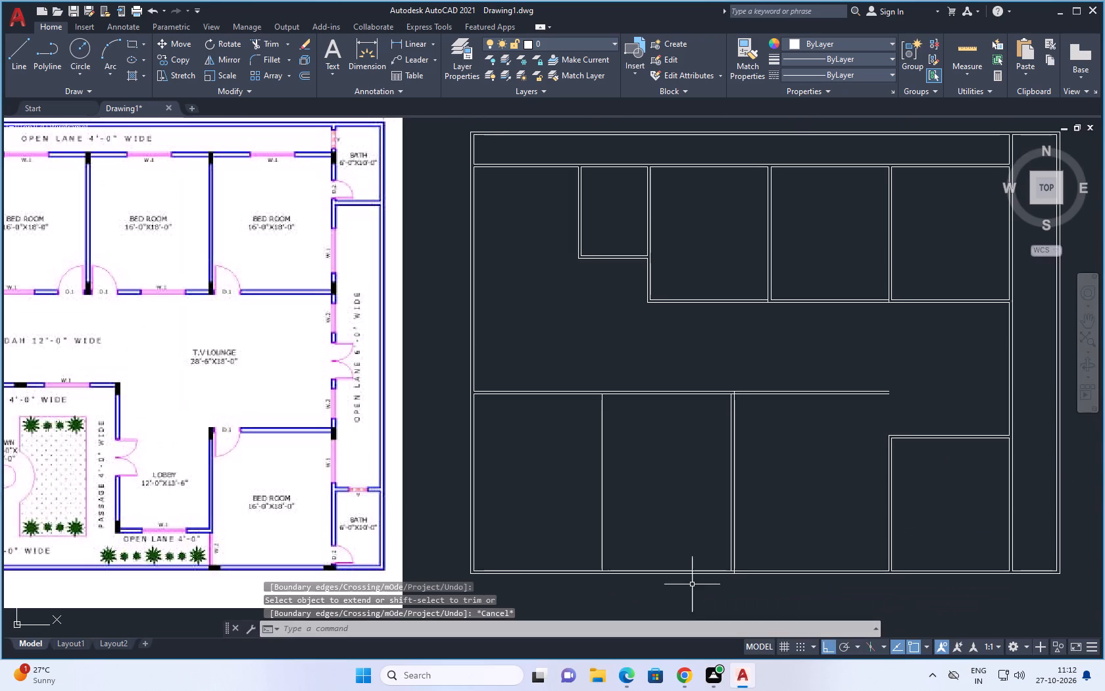
{"action": "key", "text": "Escape"}
Trim both lines of the wall north of the lawn where they run east past the lawn's east wall.
{"action": "key", "text": "t"}
{"action": "type", "text": "r"}
{"action": "key", "text": "space"}
{"action": "key", "text": "space"}
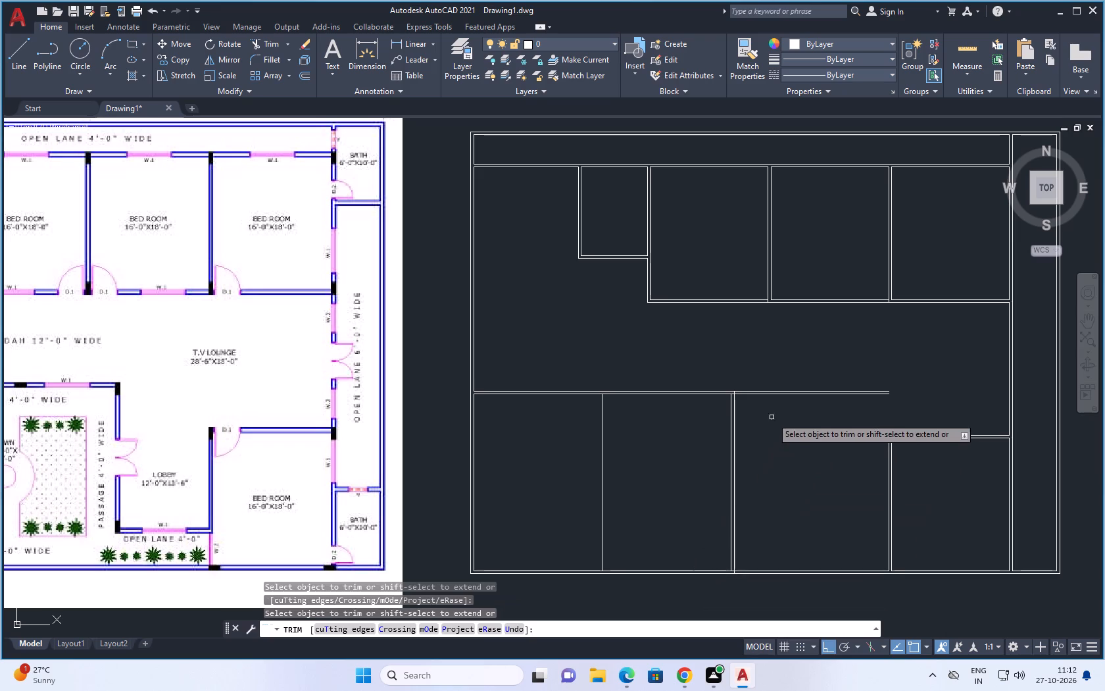
{"action": "left_click_drag", "start_coordinate": [789, 378], "coordinate": [777, 409]}
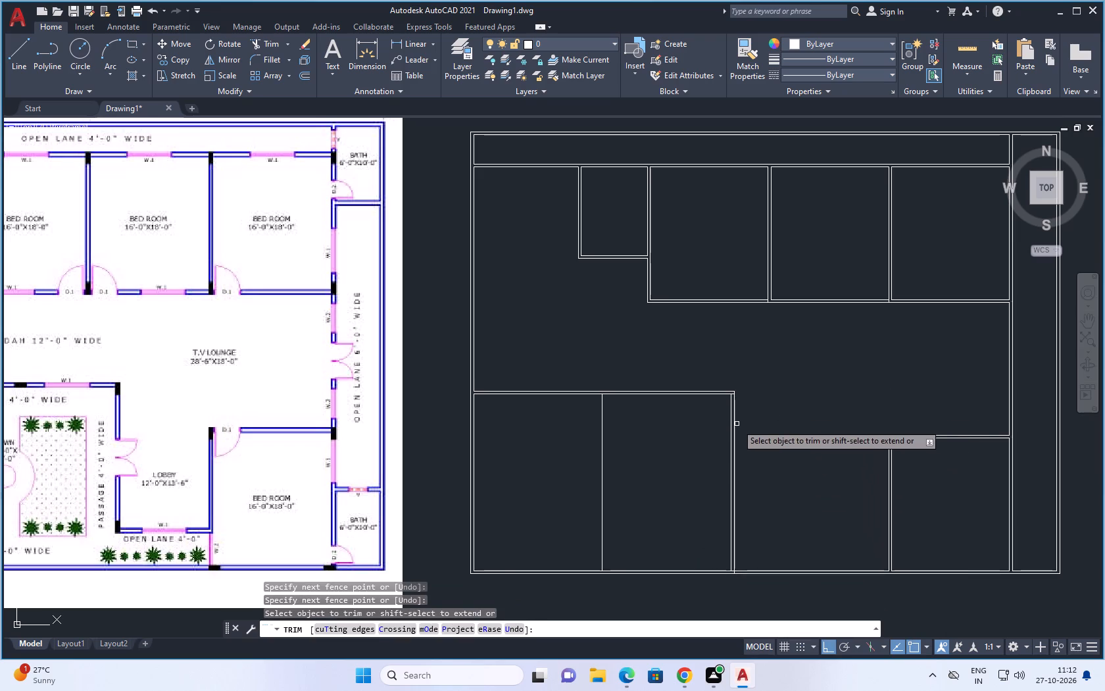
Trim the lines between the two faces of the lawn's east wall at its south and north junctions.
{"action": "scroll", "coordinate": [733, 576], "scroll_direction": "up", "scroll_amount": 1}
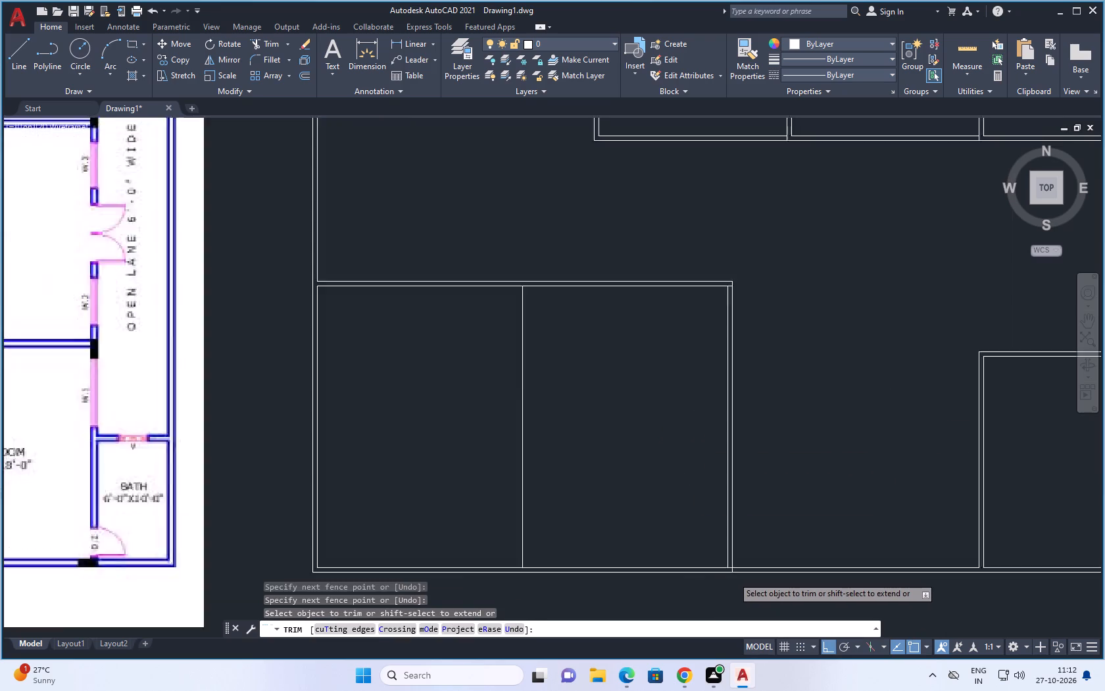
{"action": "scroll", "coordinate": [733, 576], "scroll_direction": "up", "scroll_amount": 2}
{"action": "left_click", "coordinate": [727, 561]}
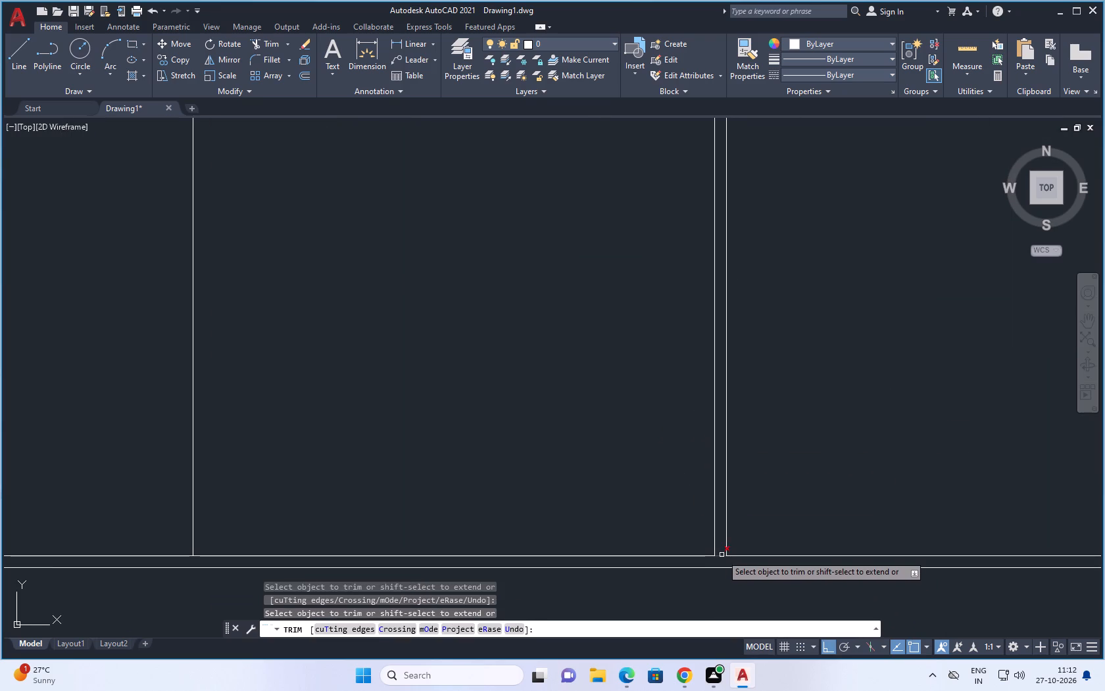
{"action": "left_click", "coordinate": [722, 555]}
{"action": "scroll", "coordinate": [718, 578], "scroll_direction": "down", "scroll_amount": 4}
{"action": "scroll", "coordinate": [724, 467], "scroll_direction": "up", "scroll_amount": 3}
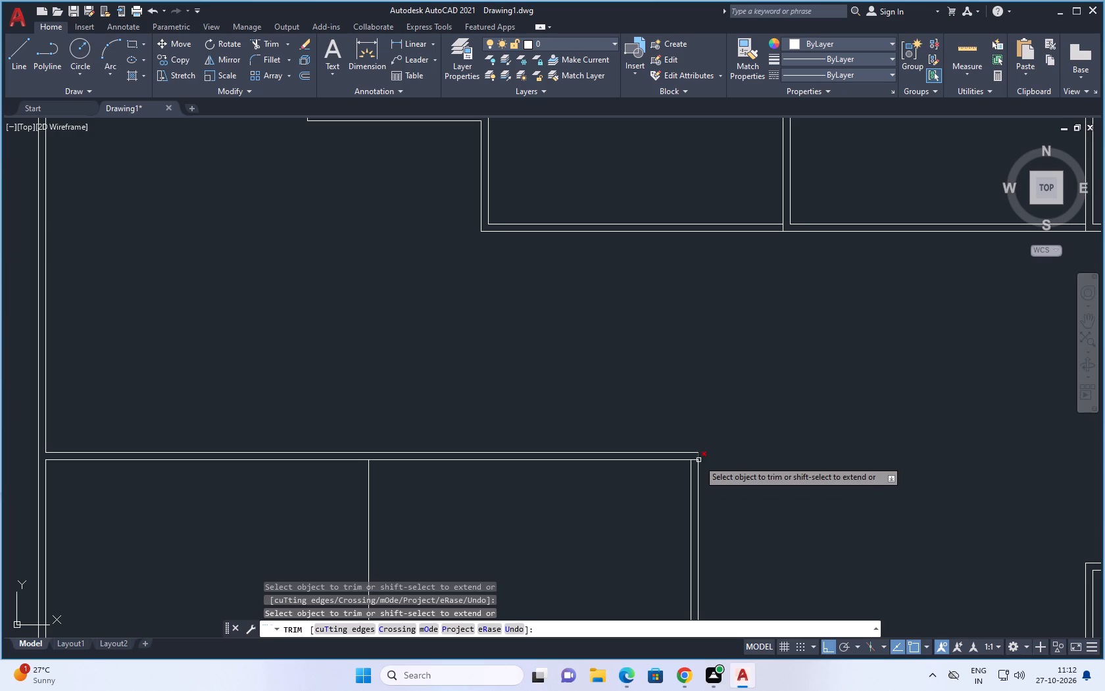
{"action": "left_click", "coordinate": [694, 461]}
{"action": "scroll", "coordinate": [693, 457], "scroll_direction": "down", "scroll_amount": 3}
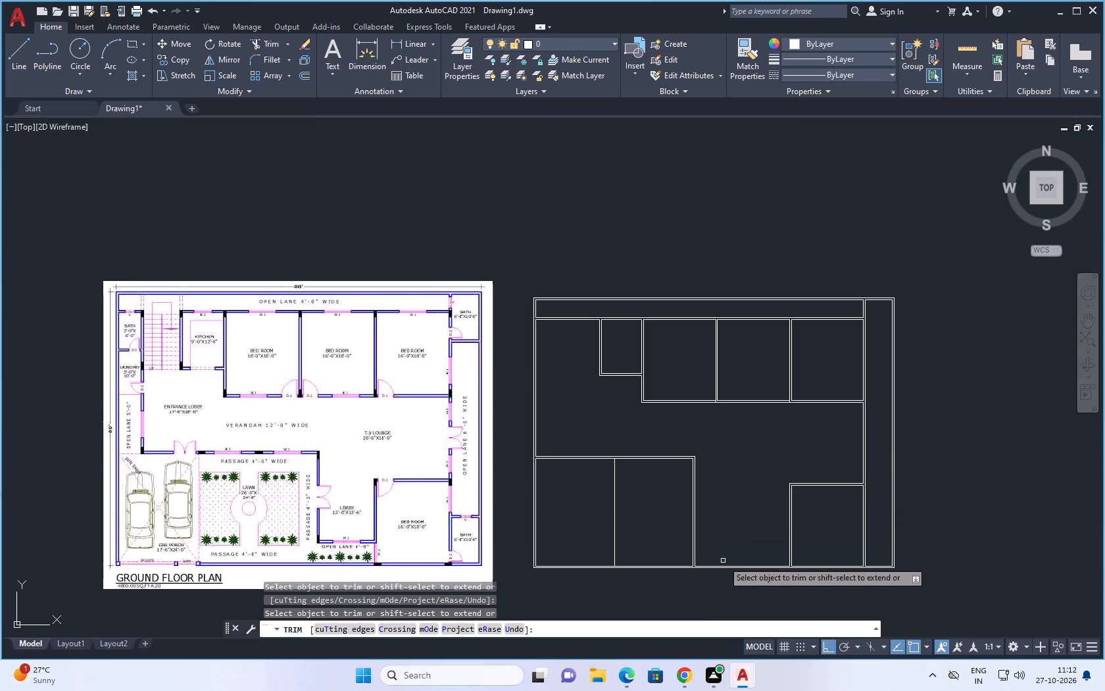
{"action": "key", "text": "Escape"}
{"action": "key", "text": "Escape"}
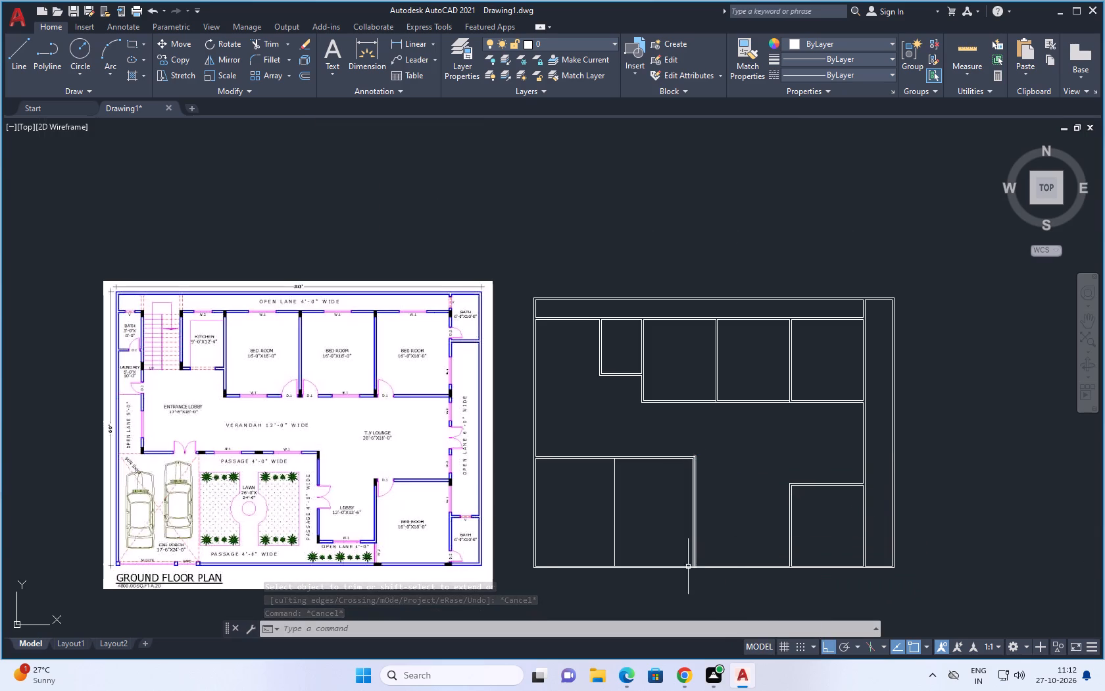
Erase both face lines of the lawn's east wall.
{"action": "key", "text": "Escape"}
{"action": "left_click_drag", "start_coordinate": [734, 484], "coordinate": [677, 521]}
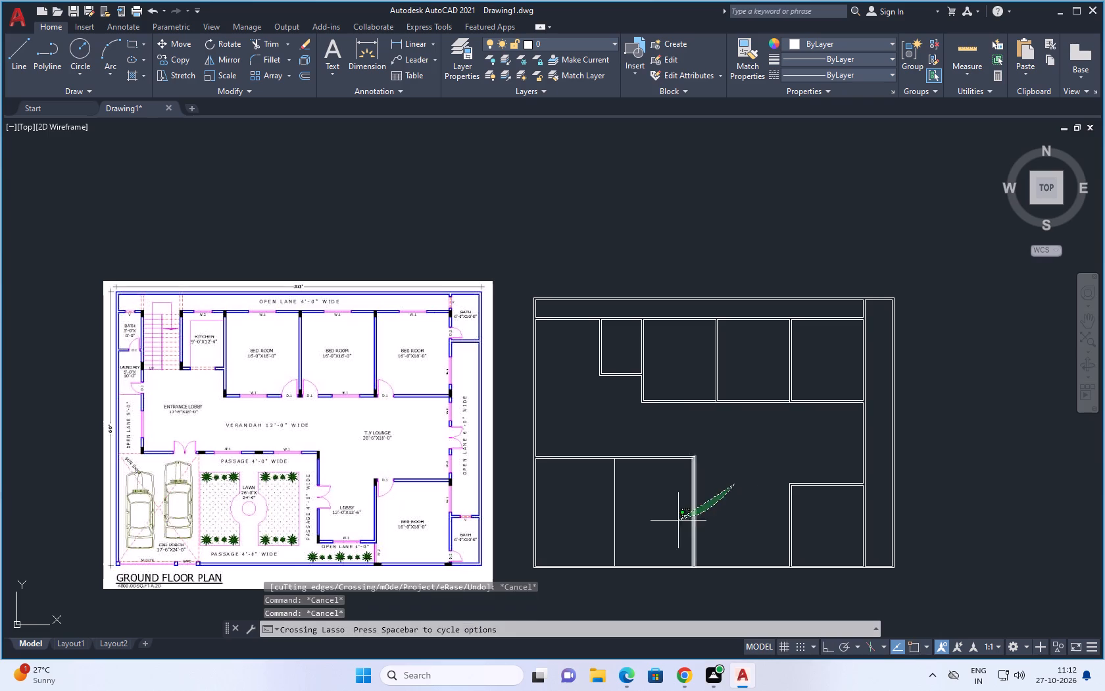
{"action": "left_click_drag", "start_coordinate": [677, 521], "coordinate": [667, 523]}
{"action": "key", "text": "Delete"}
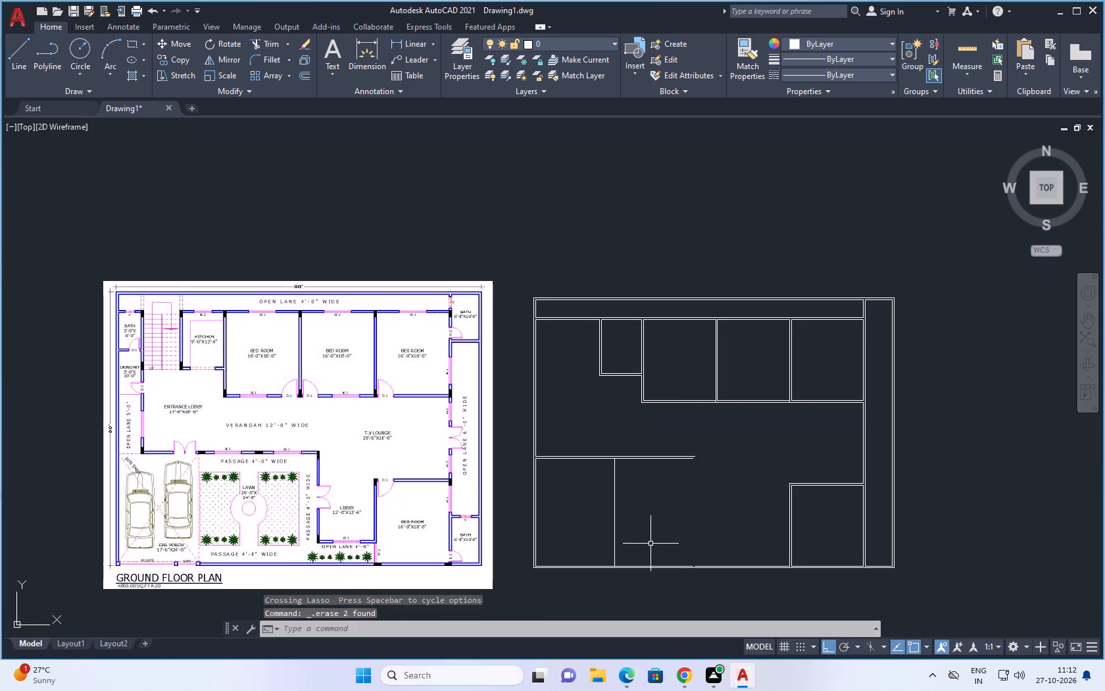
Offset the car porch's east line 26' east to mark the lawn's east boundary.
{"action": "key", "text": "Escape"}
{"action": "type", "text": "o"}
{"action": "key", "text": "space"}
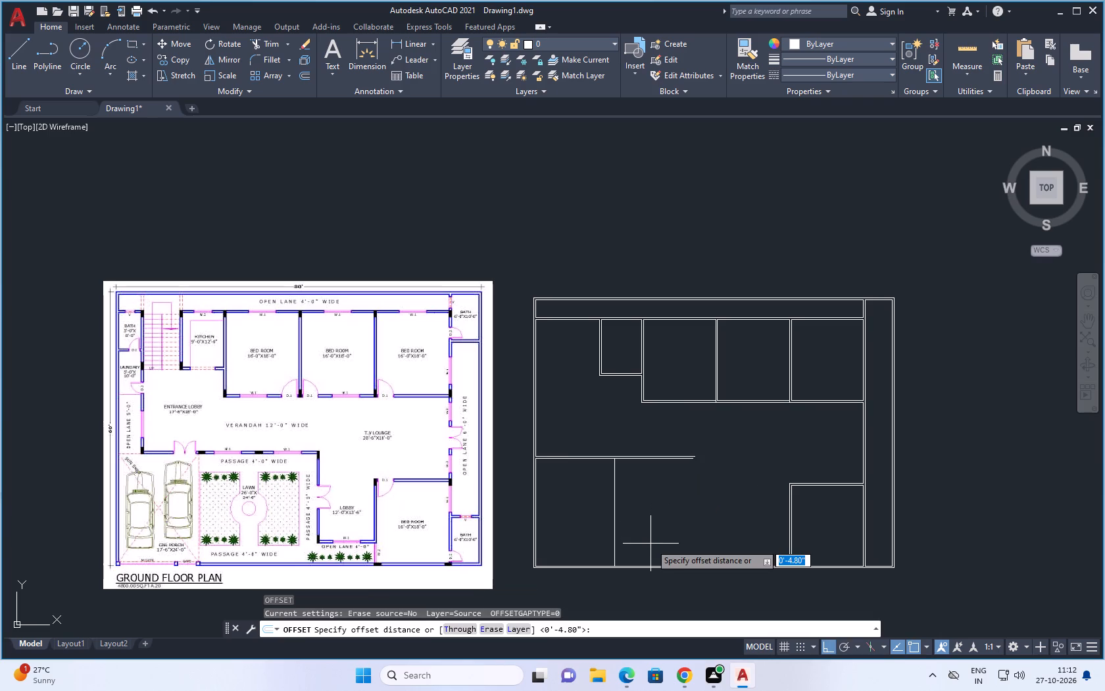
{"action": "type", "text": "26'"}
{"action": "key", "text": "Return"}
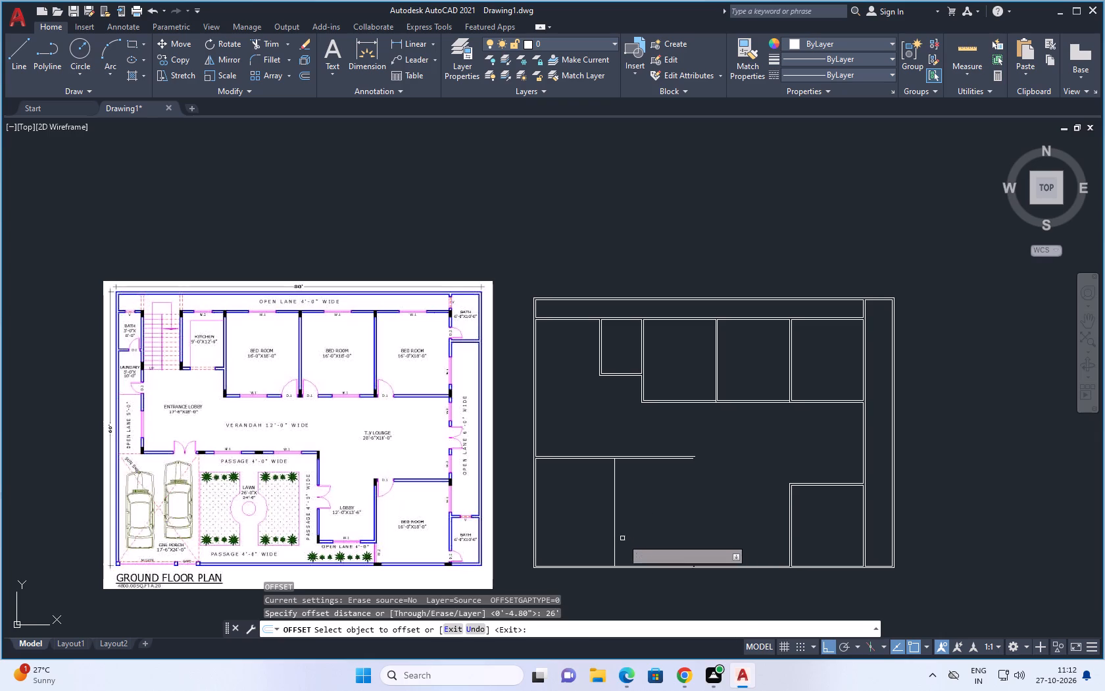
{"action": "left_click", "coordinate": [616, 535]}
{"action": "left_click", "coordinate": [670, 535]}
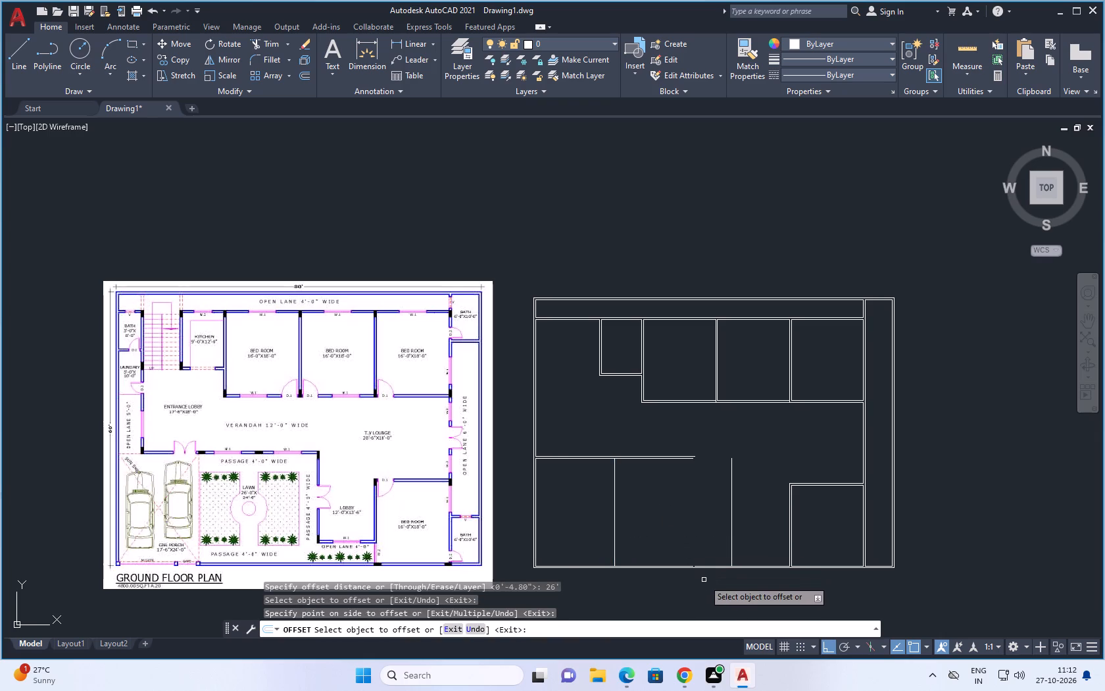
{"action": "key", "text": "Escape"}
{"action": "key", "text": "Escape"}
Extend the lower line of the wall north of the lawn east to the lawn's east boundary line.
{"action": "key", "text": "e"}
{"action": "type", "text": "x"}
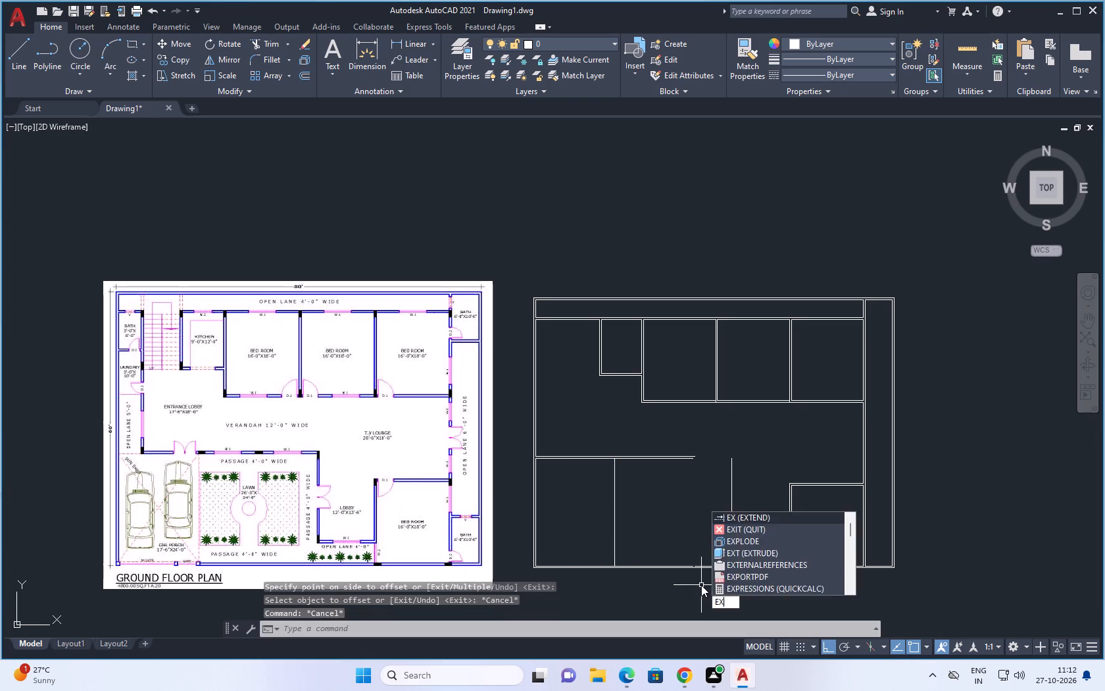
{"action": "key", "text": "space"}
{"action": "key", "text": "space"}
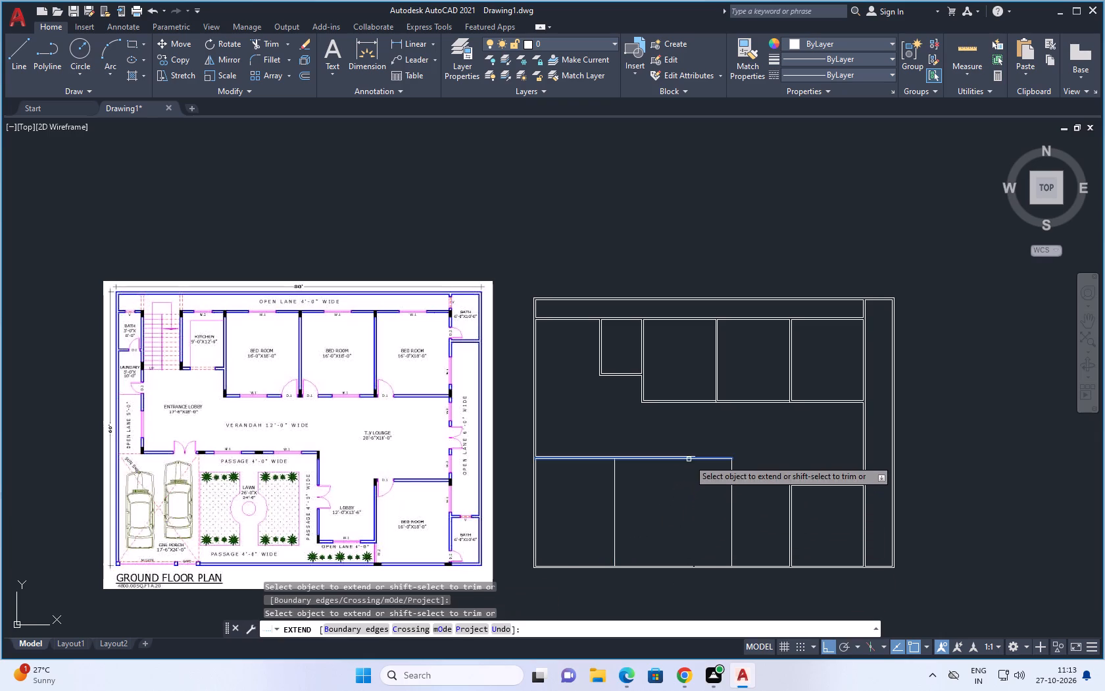
{"action": "left_click", "coordinate": [689, 459]}
{"action": "key", "text": "Escape"}
{"action": "key", "text": "Escape"}
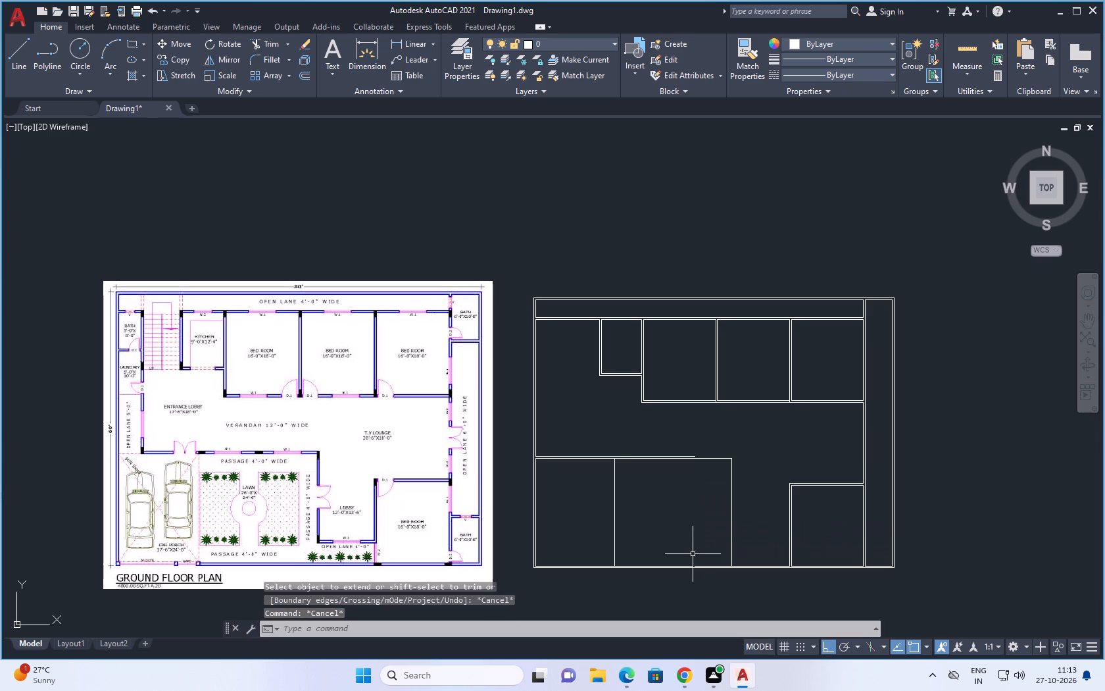
Offset the lawn's east boundary line 4.8" east to form the wall's second face.
{"action": "type", "text": "o 4.8"}
{"action": "key", "text": "space"}
{"action": "left_click", "coordinate": [731, 513]}
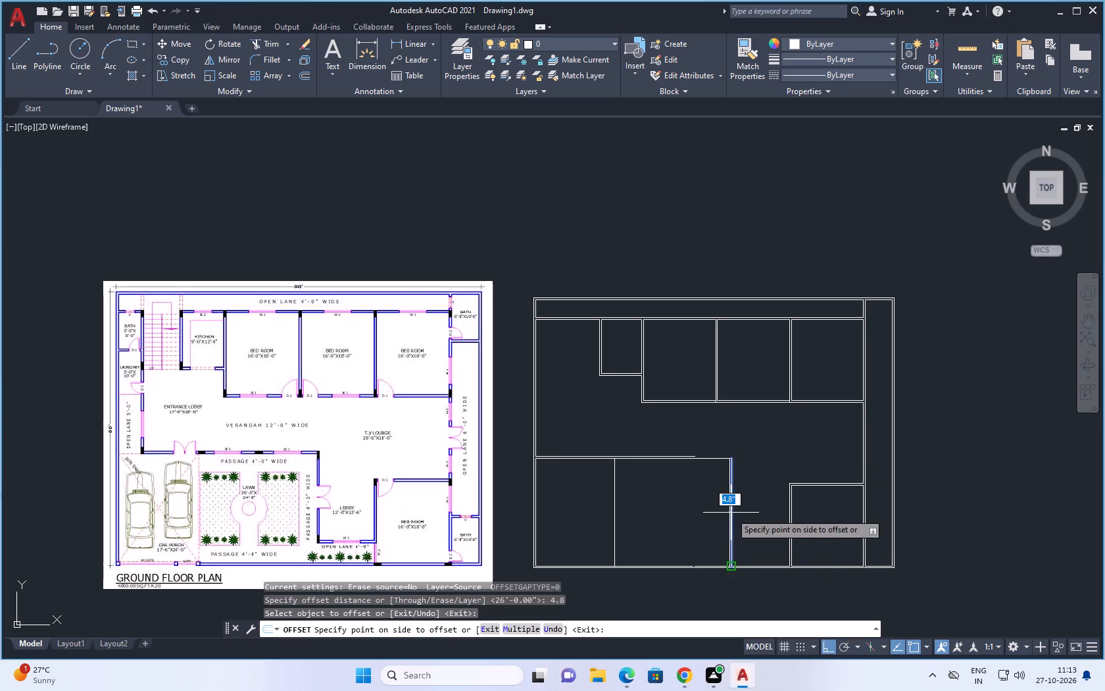
{"action": "left_click", "coordinate": [782, 505]}
{"action": "key", "text": "Escape"}
{"action": "key", "text": "Escape"}
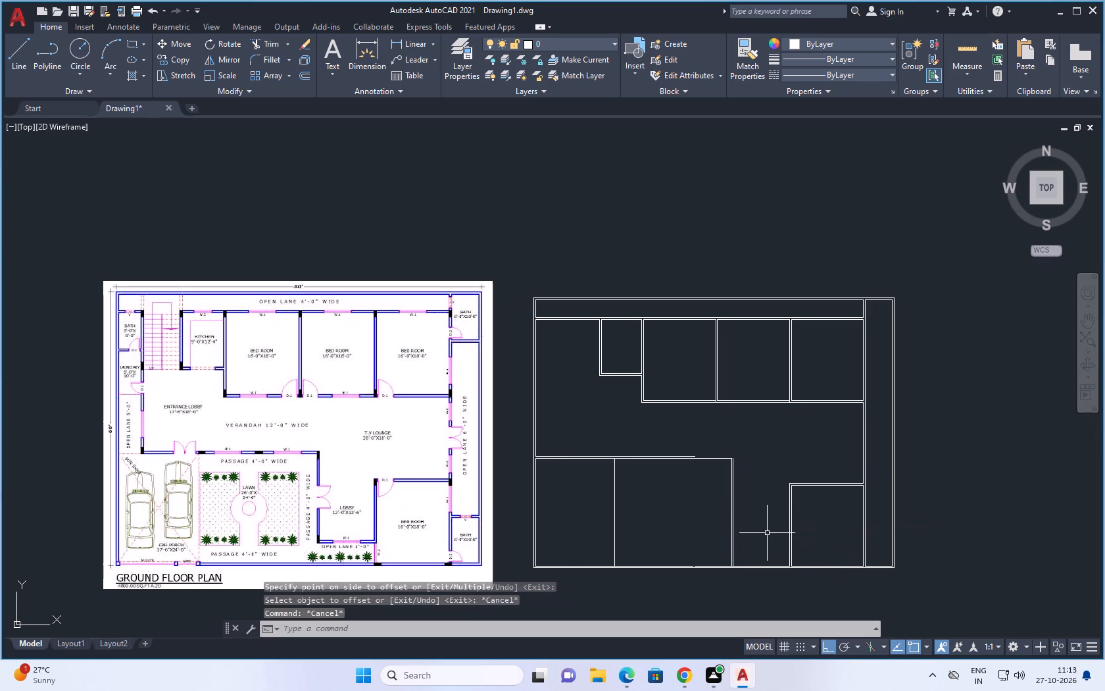
Fillet the lawn east wall's outer face with the north wall's upper line into a sharp corner, using the Multiple option.
{"action": "type", "text": "f m"}
{"action": "key", "text": "space"}
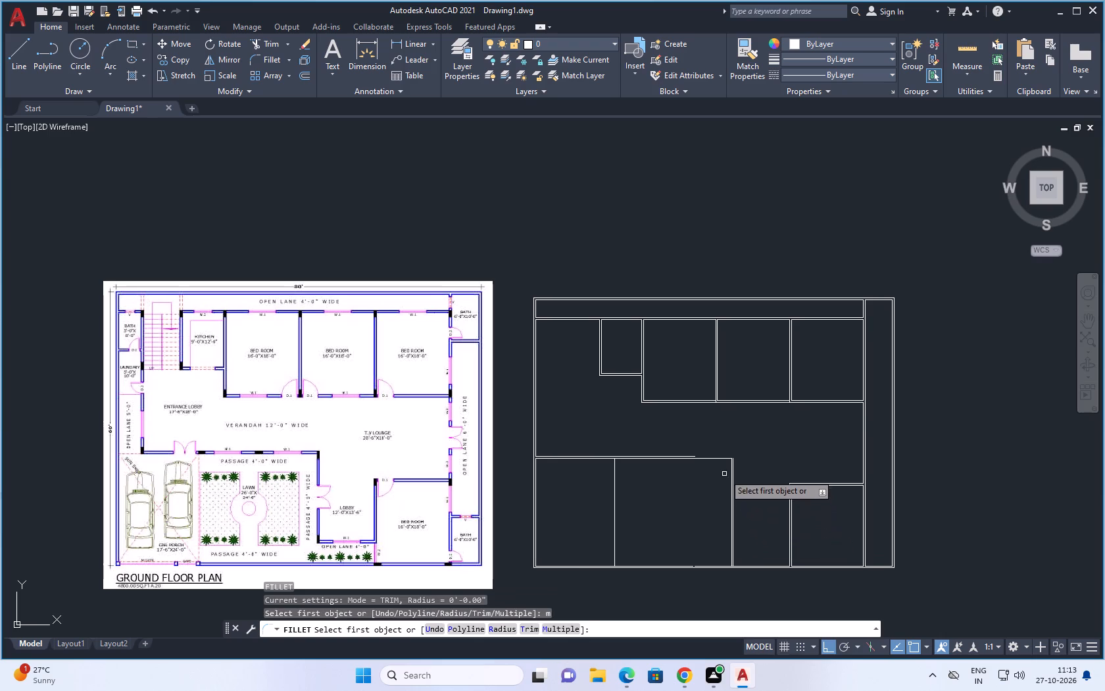
{"action": "scroll", "coordinate": [733, 462], "scroll_direction": "up", "scroll_amount": 3}
{"action": "left_click", "coordinate": [722, 466]}
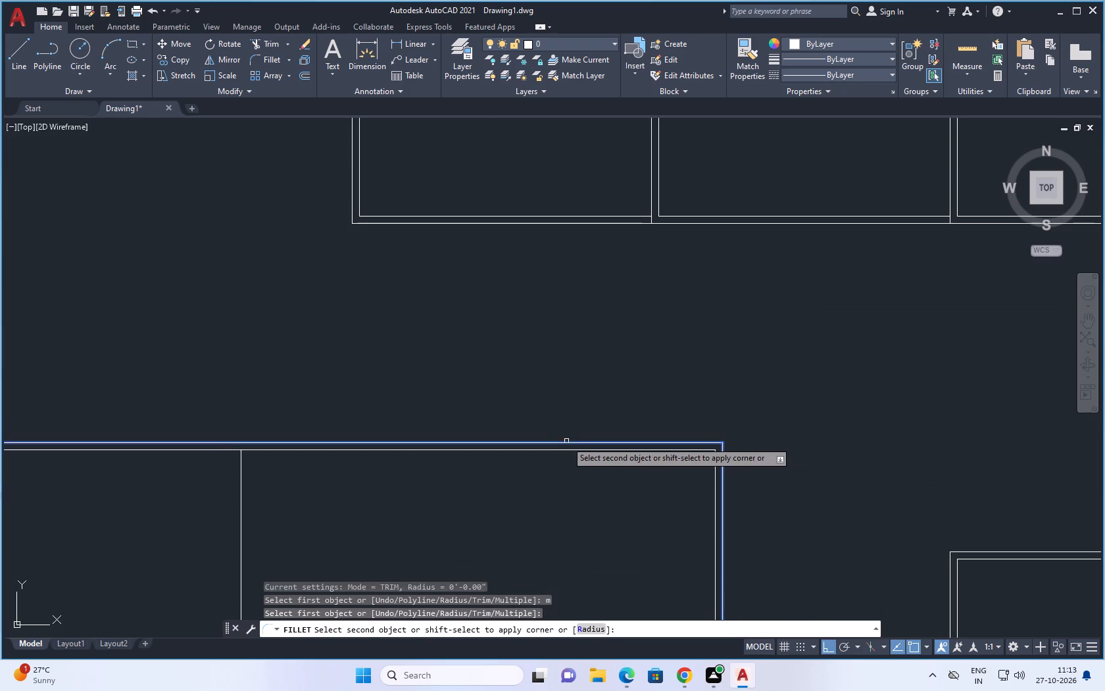
{"action": "left_click", "coordinate": [566, 442]}
{"action": "scroll", "coordinate": [710, 433], "scroll_direction": "down", "scroll_amount": 3}
{"action": "key", "text": "Escape"}
{"action": "key", "text": "Escape"}
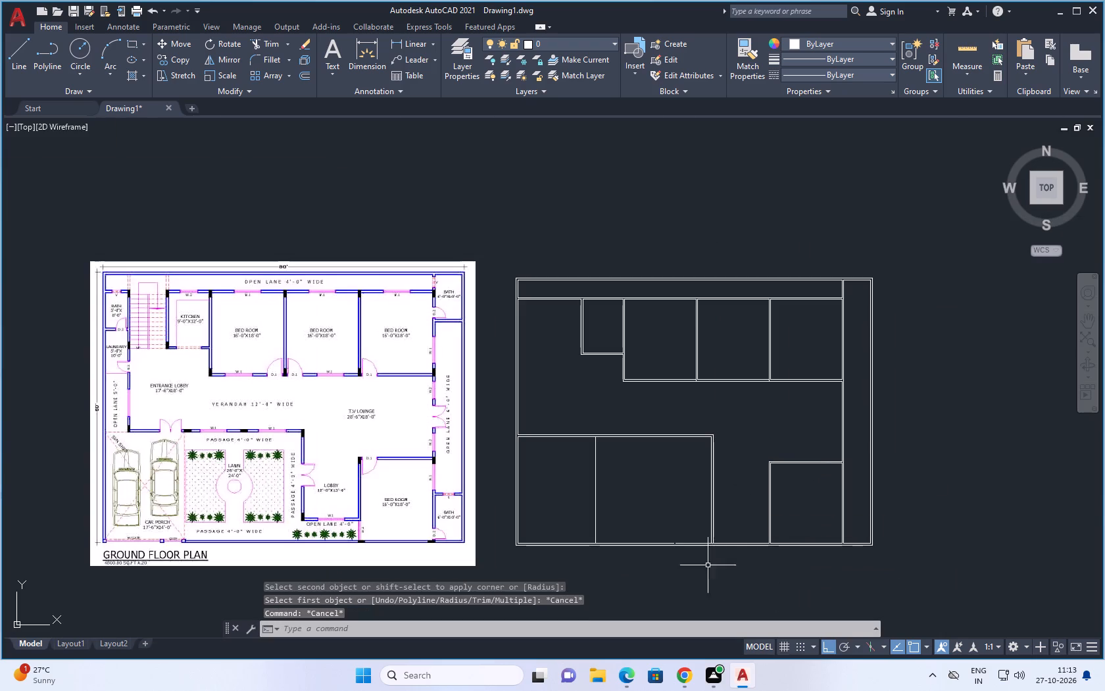
Join the two separate segments of the south outer wall's inner line below the lawn into one line.
{"action": "scroll", "coordinate": [699, 553], "scroll_direction": "up", "scroll_amount": 3}
{"action": "left_click", "coordinate": [638, 516]}
{"action": "left_click", "coordinate": [559, 516]}
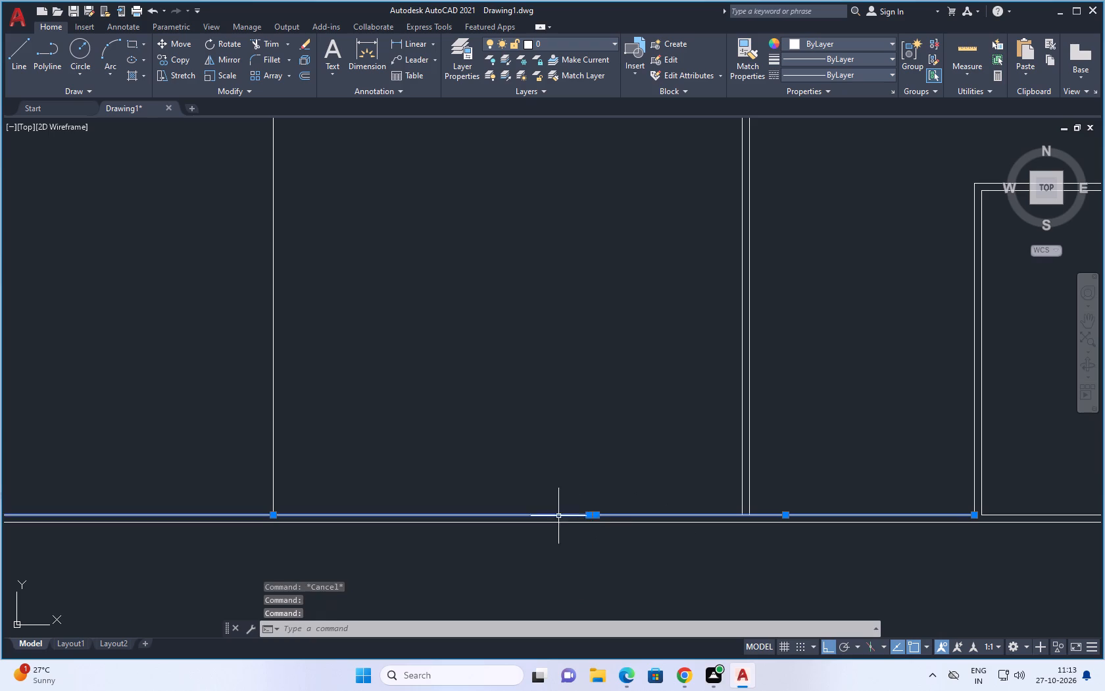
{"action": "type", "text": "j"}
{"action": "key", "text": "space"}
{"action": "scroll", "coordinate": [621, 579], "scroll_direction": "down", "scroll_amount": 1}
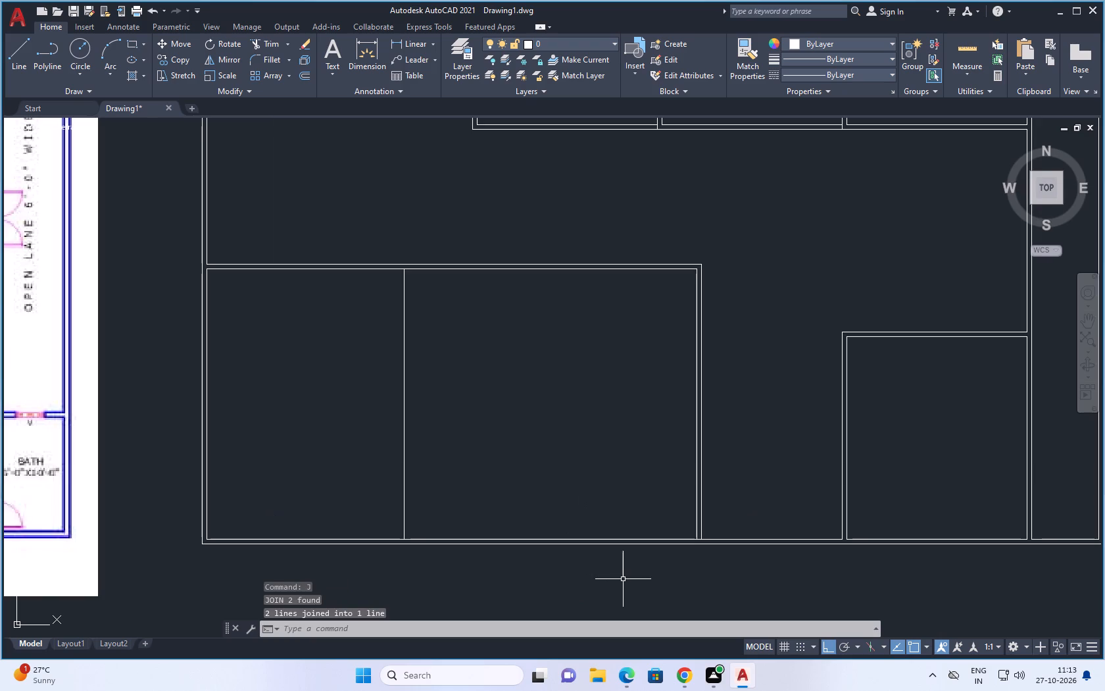
Trim the south outer wall's inner line between the two faces of the lawn's east wall.
{"action": "key", "text": "Escape"}
{"action": "key", "text": "Escape"}
{"action": "key", "text": "t"}
{"action": "type", "text": "r"}
{"action": "key", "text": "space"}
{"action": "key", "text": "space"}
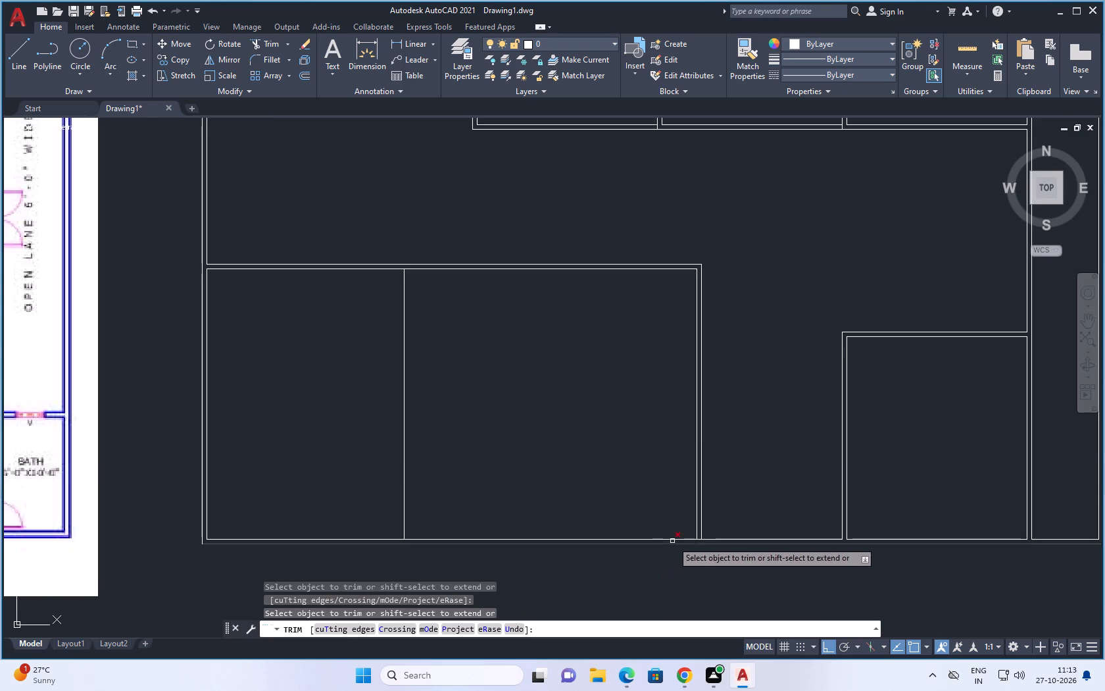
{"action": "scroll", "coordinate": [700, 538], "scroll_direction": "up", "scroll_amount": 2}
{"action": "left_click", "coordinate": [693, 541]}
{"action": "scroll", "coordinate": [688, 562], "scroll_direction": "down", "scroll_amount": 2}
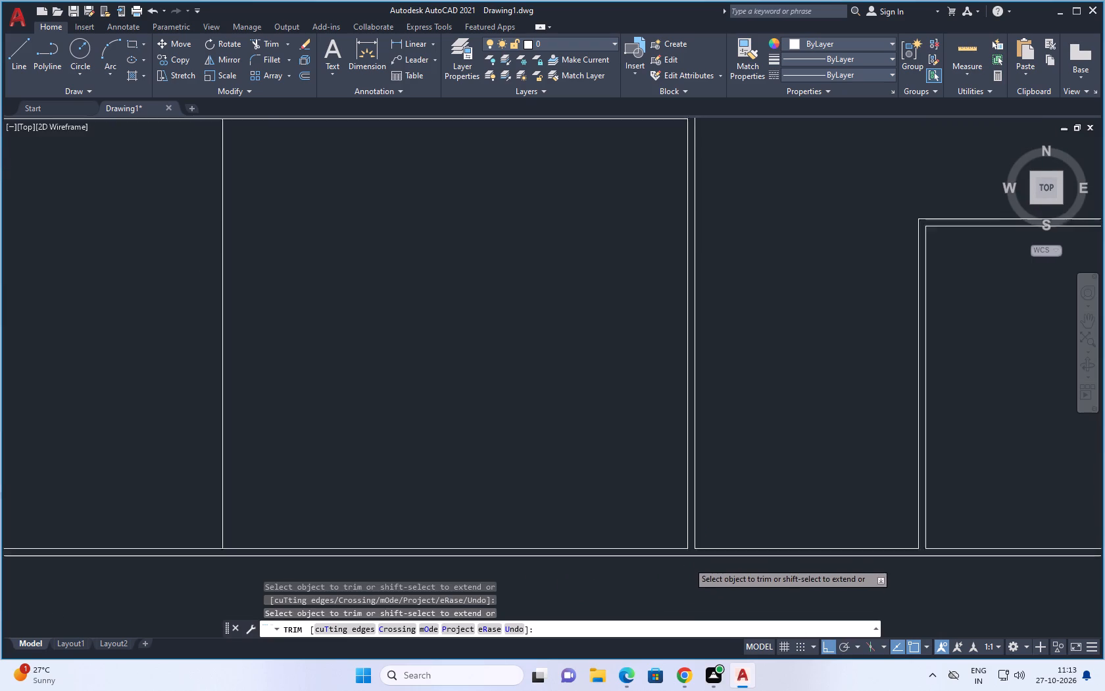
{"action": "scroll", "coordinate": [688, 562], "scroll_direction": "down", "scroll_amount": 1}
{"action": "key", "text": "Escape"}
{"action": "key", "text": "Escape"}
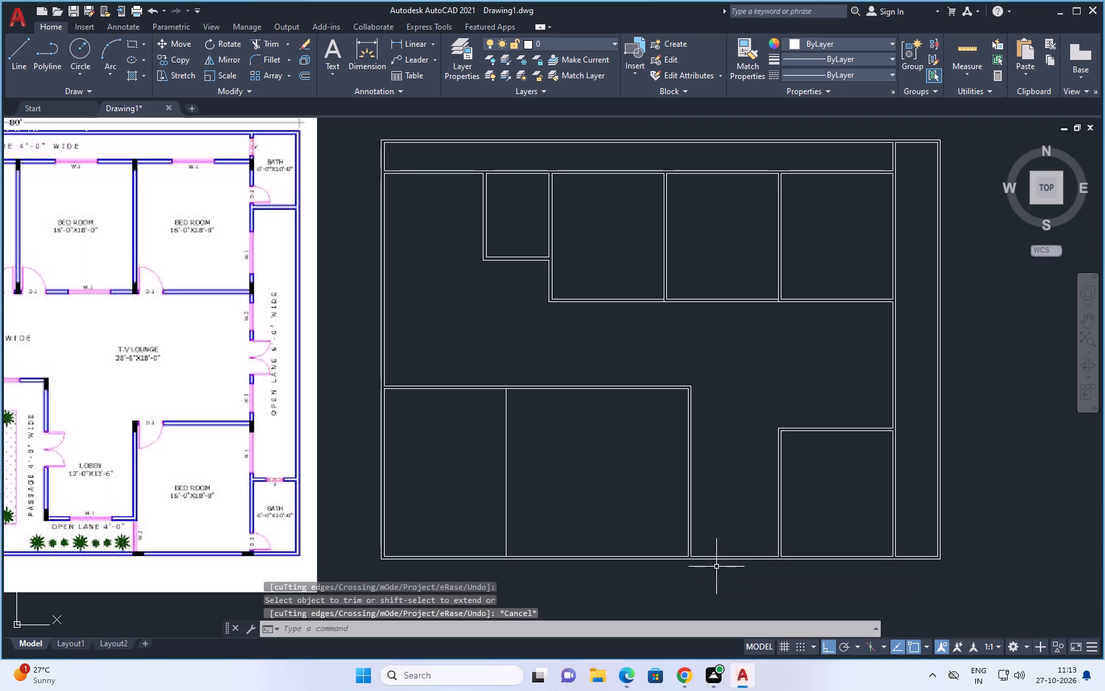
Offset the south outer wall's inner line between the lawn and the lower bedroom 4' north for the open lane.
{"action": "key", "text": "o"}
{"action": "key", "text": "space"}
{"action": "key", "text": "5"}
{"action": "key", "text": "BackSpace"}
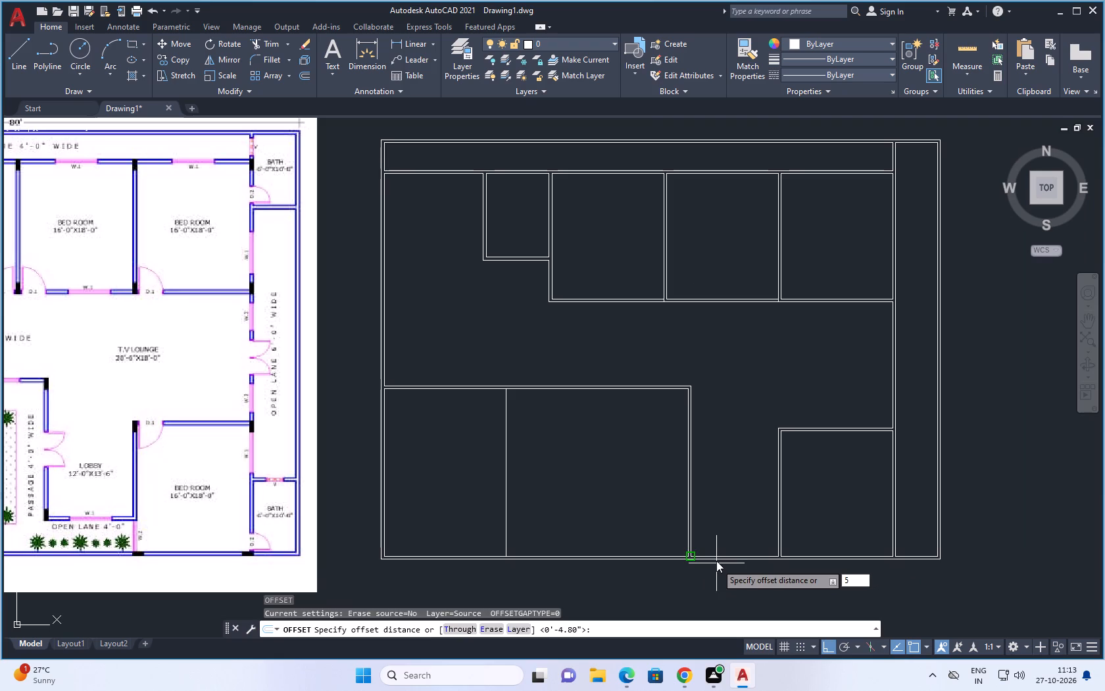
{"action": "type", "text": "4'"}
{"action": "key", "text": "space"}
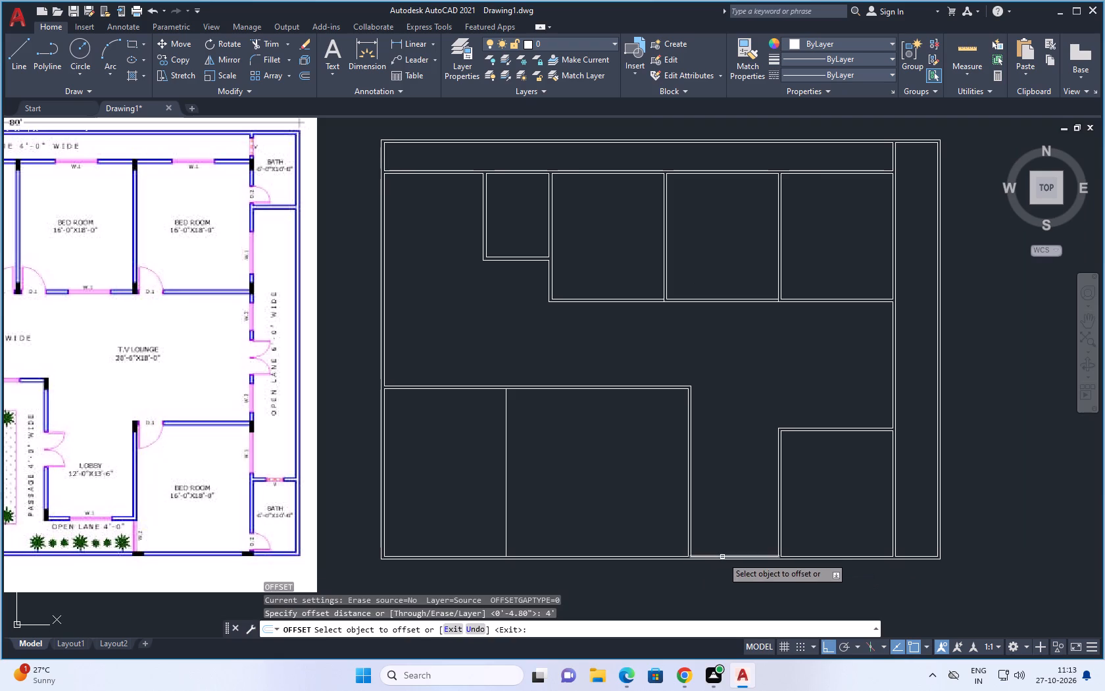
{"action": "left_click", "coordinate": [722, 557]}
{"action": "left_click", "coordinate": [723, 518]}
{"action": "key", "text": "space"}
Offset the open lane's north line 4.8" north to form the lobby's south wall.
{"action": "key", "text": "space"}
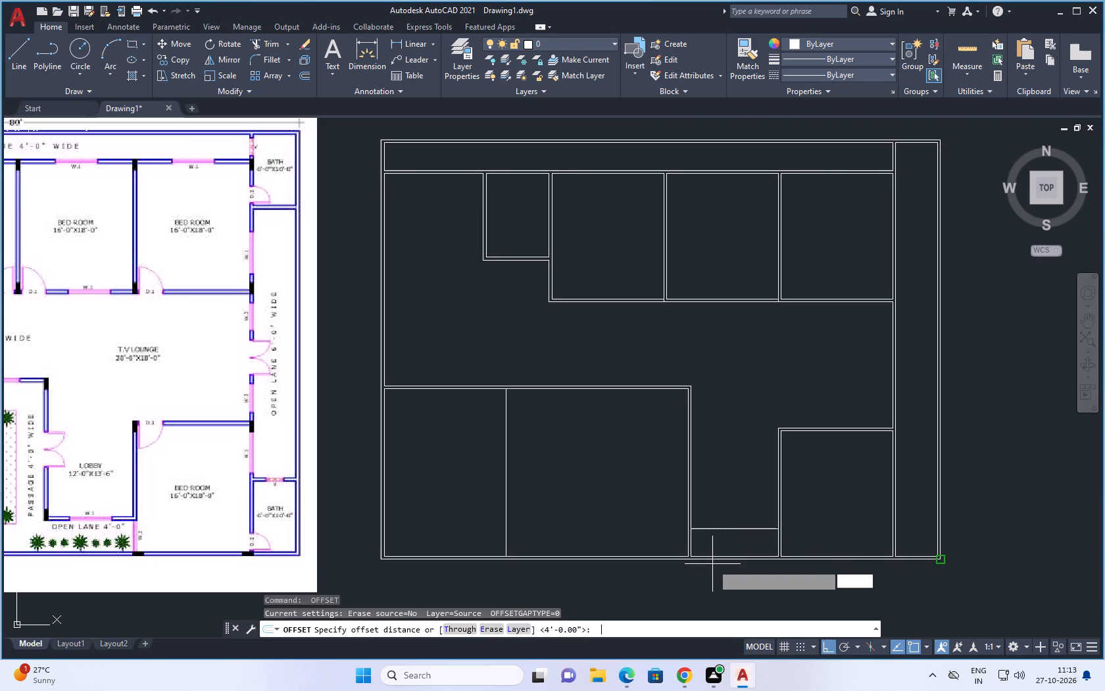
{"action": "type", "text": "4.8"}
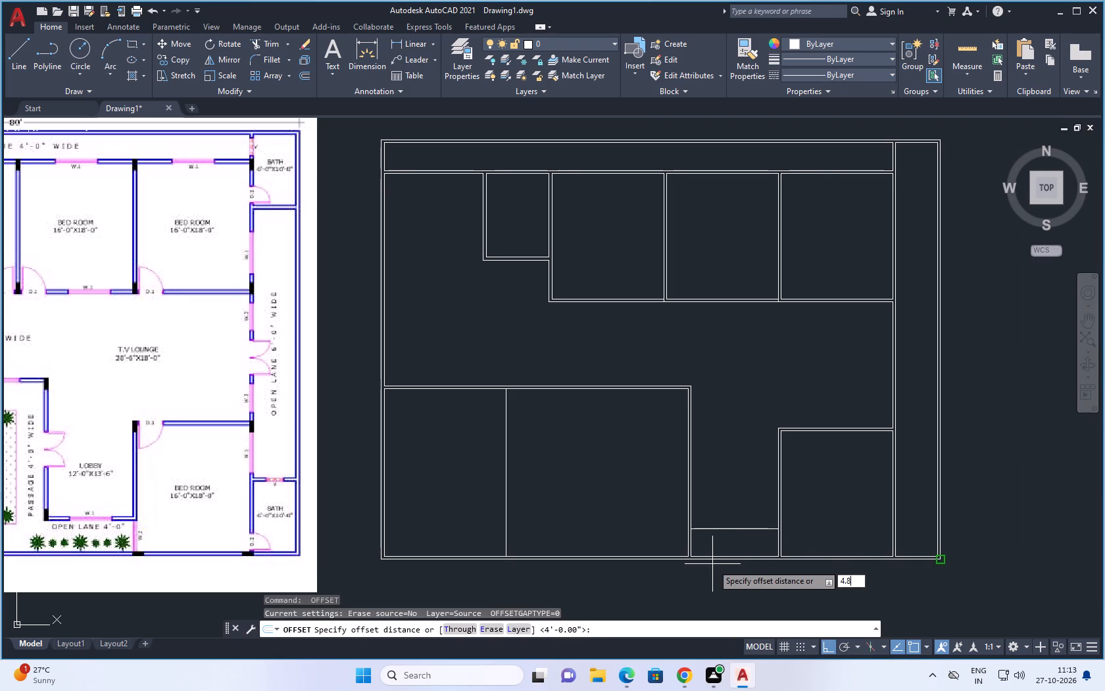
{"action": "key", "text": "space"}
{"action": "left_click", "coordinate": [723, 528]}
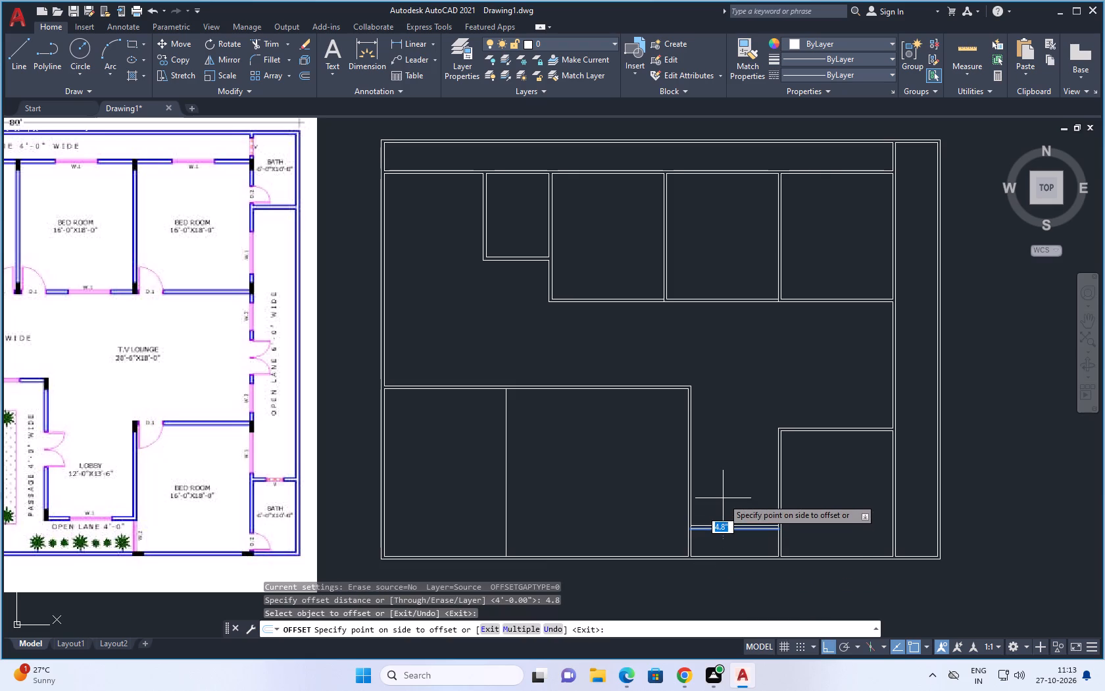
{"action": "left_click", "coordinate": [723, 498]}
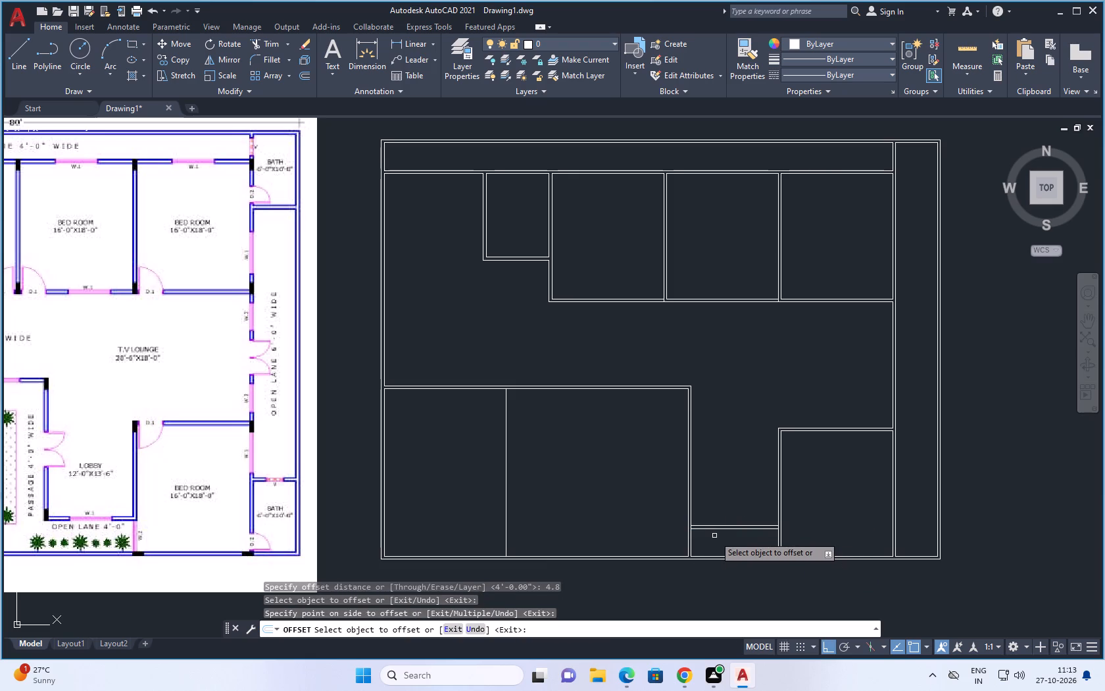
{"action": "key", "text": "Escape"}
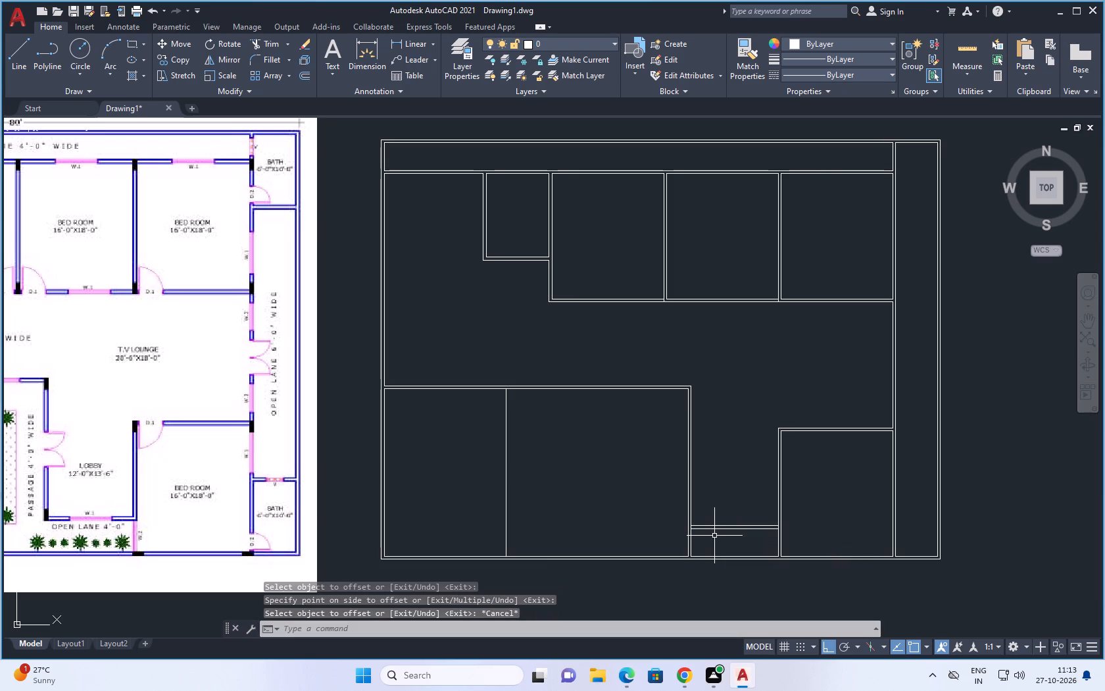
Trim the adjoining lawn and bedroom wall faces between the two lines of the lobby's south wall.
{"action": "type", "text": "tr"}
{"action": "key", "text": "space"}
{"action": "key", "text": "space"}
{"action": "scroll", "coordinate": [691, 528], "scroll_direction": "up", "scroll_amount": 3}
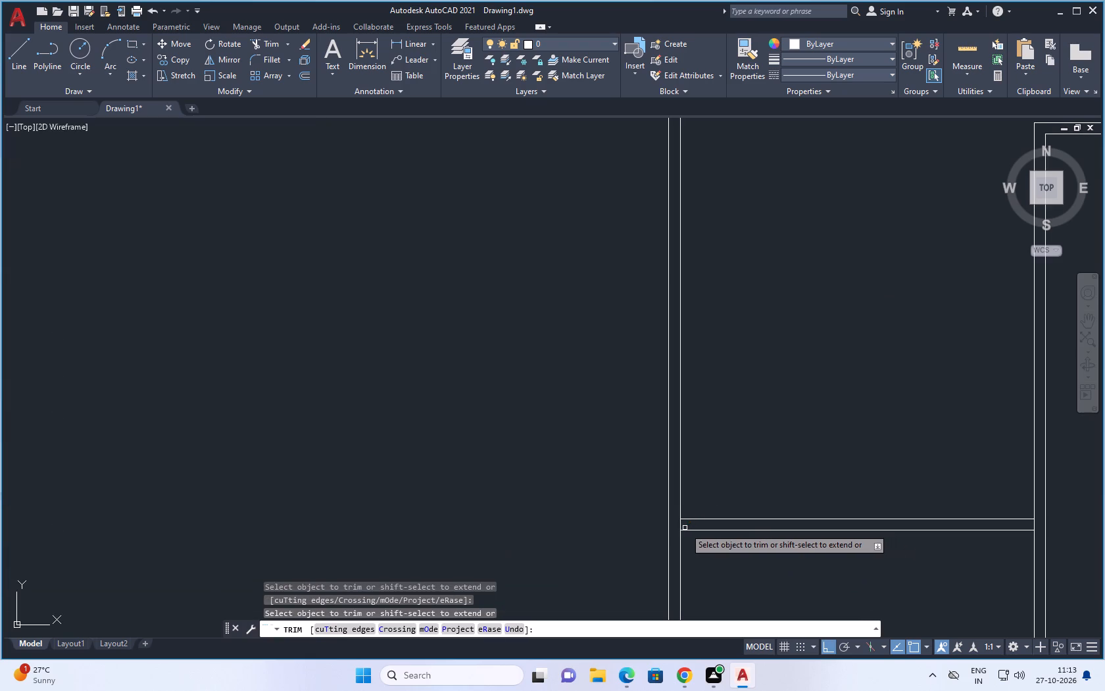
{"action": "left_click", "coordinate": [679, 527]}
{"action": "left_click", "coordinate": [1033, 526]}
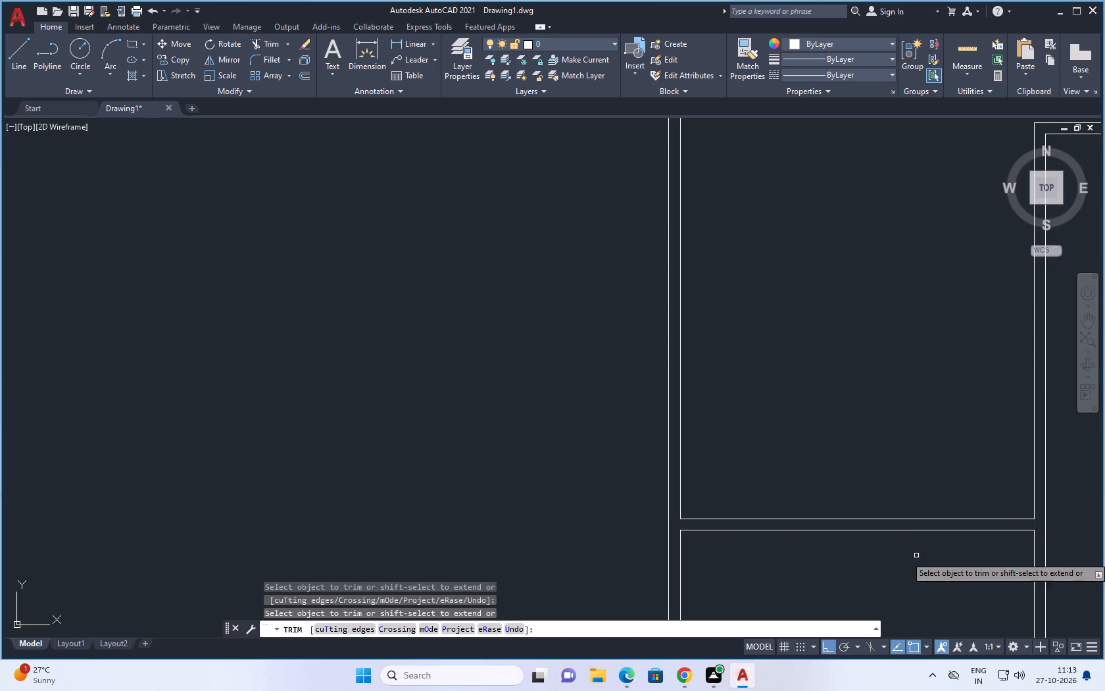
{"action": "scroll", "coordinate": [892, 549], "scroll_direction": "down", "scroll_amount": 4}
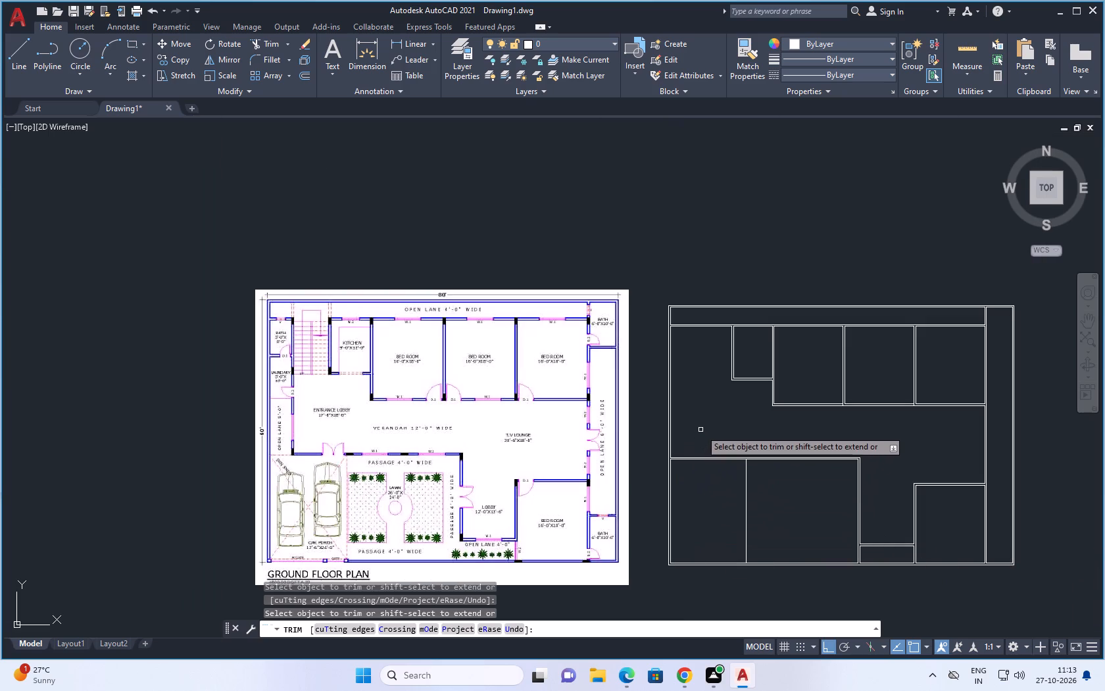
{"action": "scroll", "coordinate": [700, 430], "scroll_direction": "up", "scroll_amount": 1}
{"action": "key", "text": "Escape"}
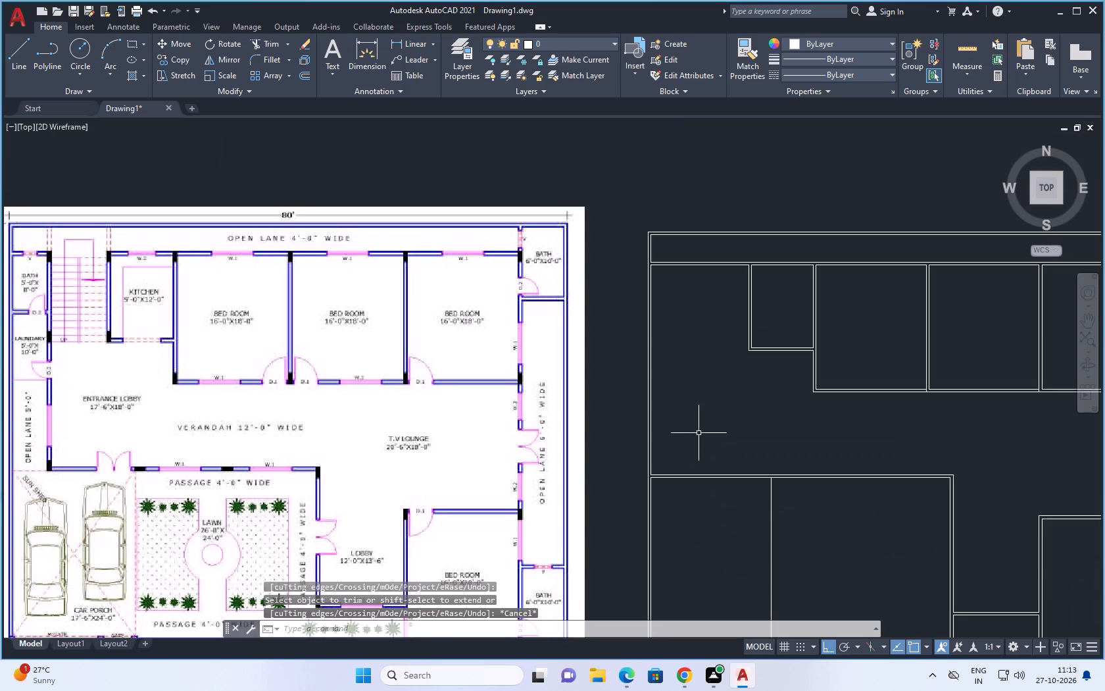
Offset the west outer wall's inner line between the north open lane and the lawn wall 5' east.
{"action": "key", "text": "o"}
{"action": "key", "text": "space"}
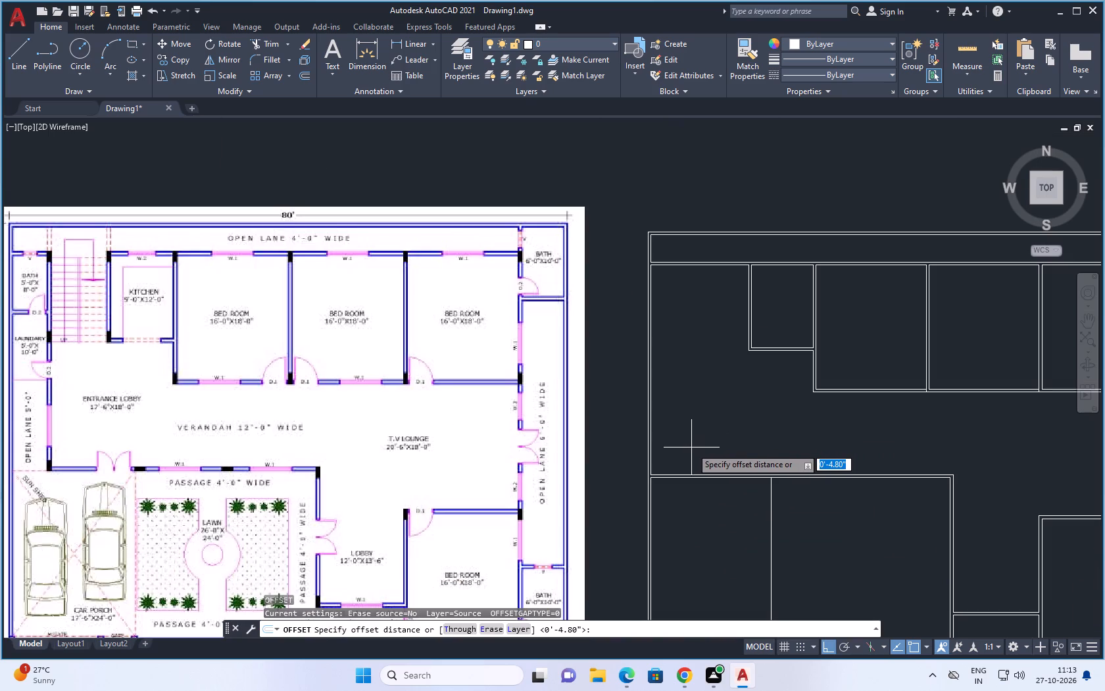
{"action": "type", "text": "5'"}
{"action": "key", "text": "space"}
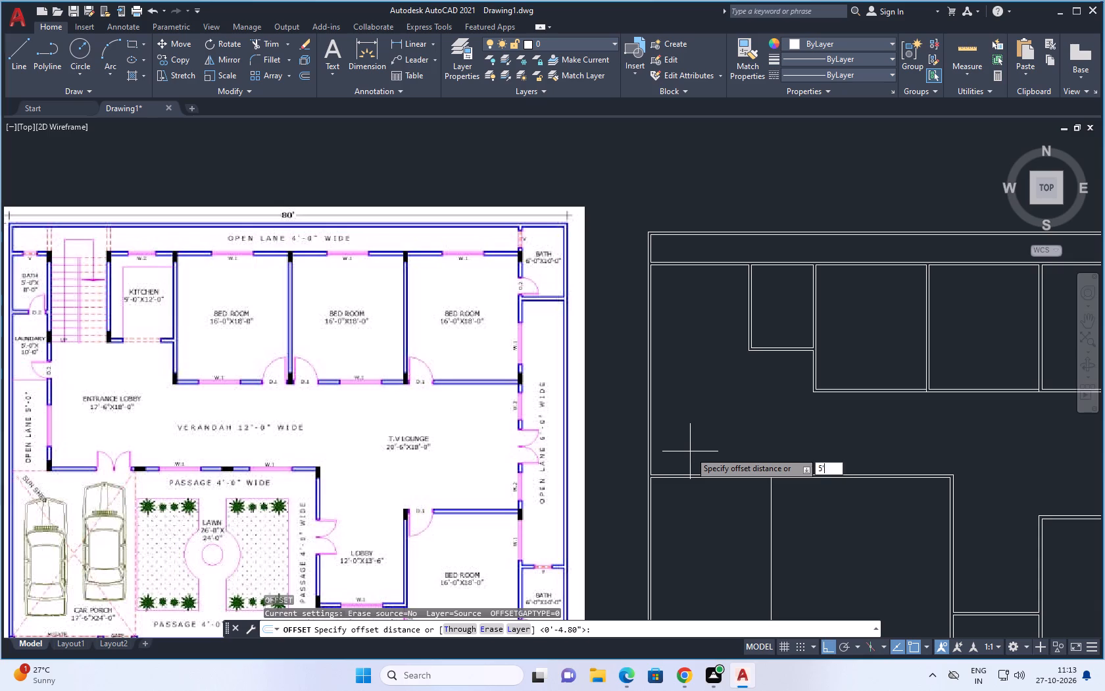
{"action": "left_click", "coordinate": [652, 448]}
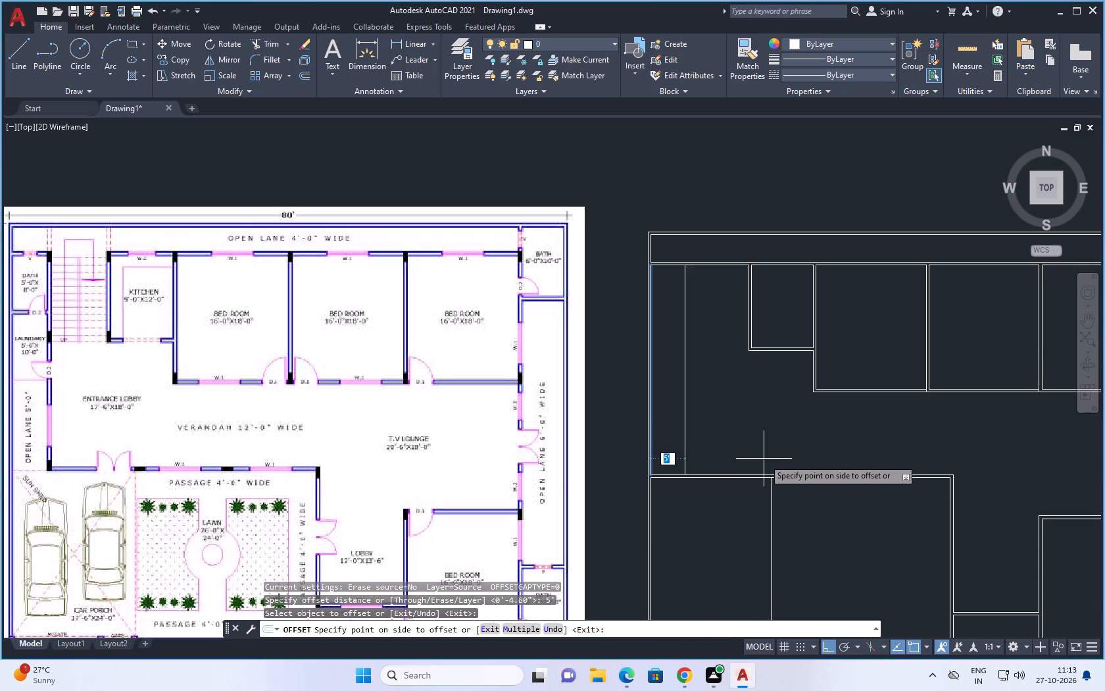
{"action": "left_click", "coordinate": [773, 459]}
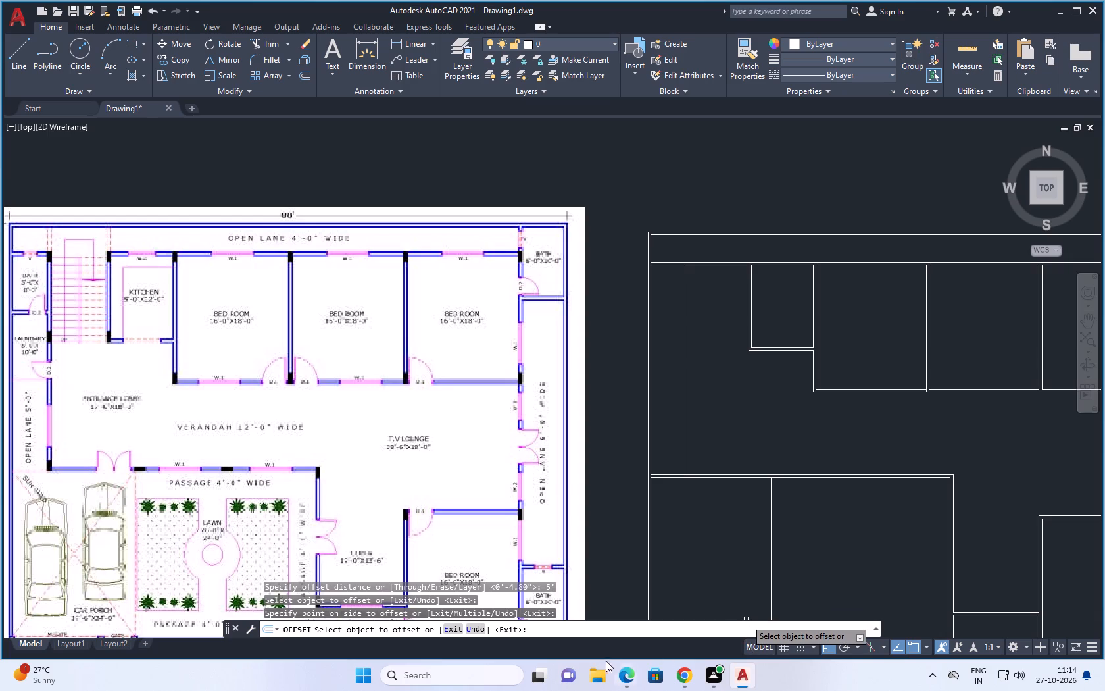
{"action": "key", "text": "space"}
Offset the new line 4.8" east to form the east wall of the bath, laundry and west open lane.
{"action": "key", "text": "space"}
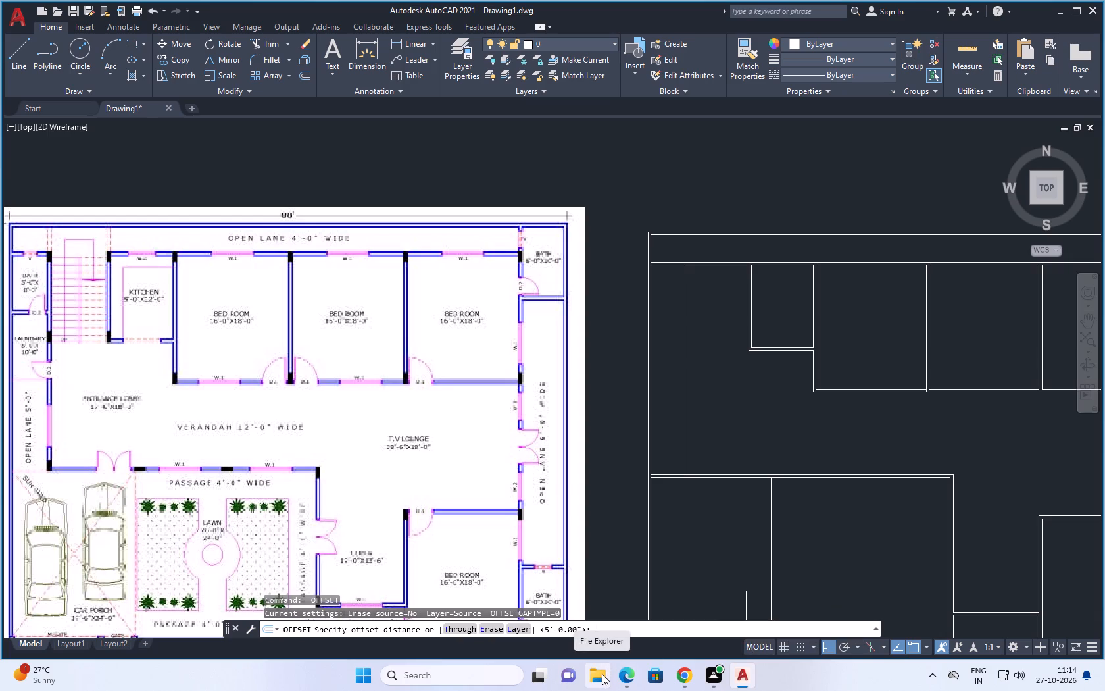
{"action": "type", "text": "4.8"}
{"action": "key", "text": "space"}
{"action": "left_click", "coordinate": [685, 405]}
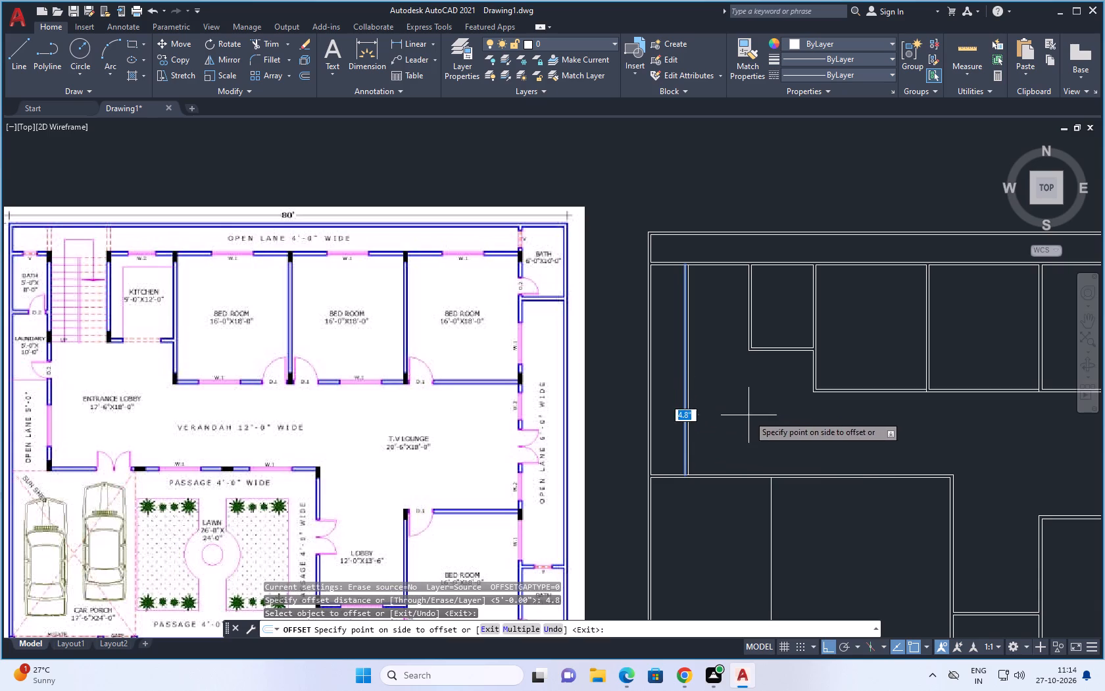
{"action": "left_click", "coordinate": [749, 415]}
{"action": "key", "text": "Escape"}
{"action": "key", "text": "Escape"}
Trim the adjoining south and north wall lines between the two faces of the new wall at both its ends.
{"action": "key", "text": "t"}
{"action": "type", "text": "r"}
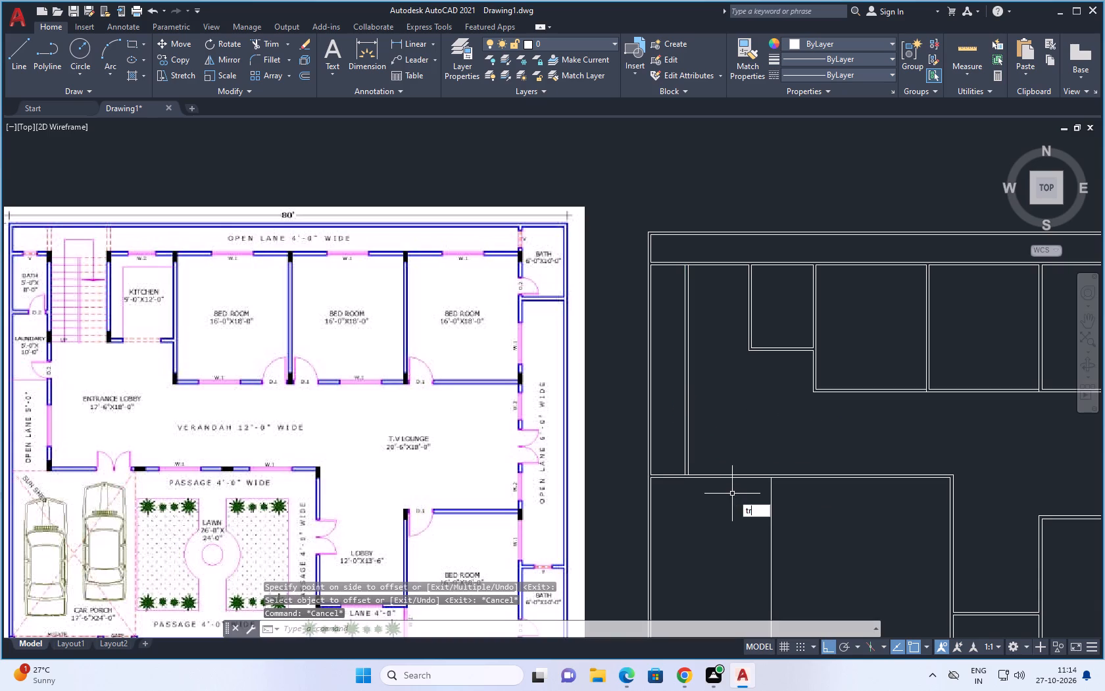
{"action": "key", "text": "space"}
{"action": "key", "text": "space"}
{"action": "scroll", "coordinate": [688, 469], "scroll_direction": "up", "scroll_amount": 4}
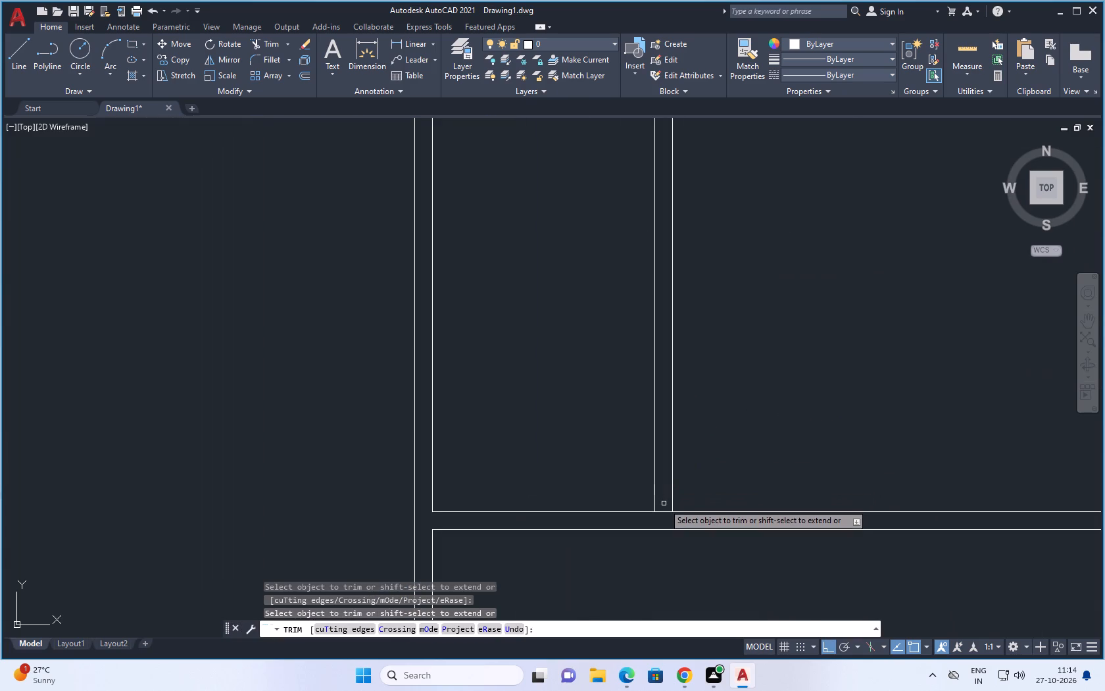
{"action": "left_click", "coordinate": [664, 513]}
{"action": "scroll", "coordinate": [674, 551], "scroll_direction": "down", "scroll_amount": 3}
{"action": "scroll", "coordinate": [702, 405], "scroll_direction": "down", "scroll_amount": 2}
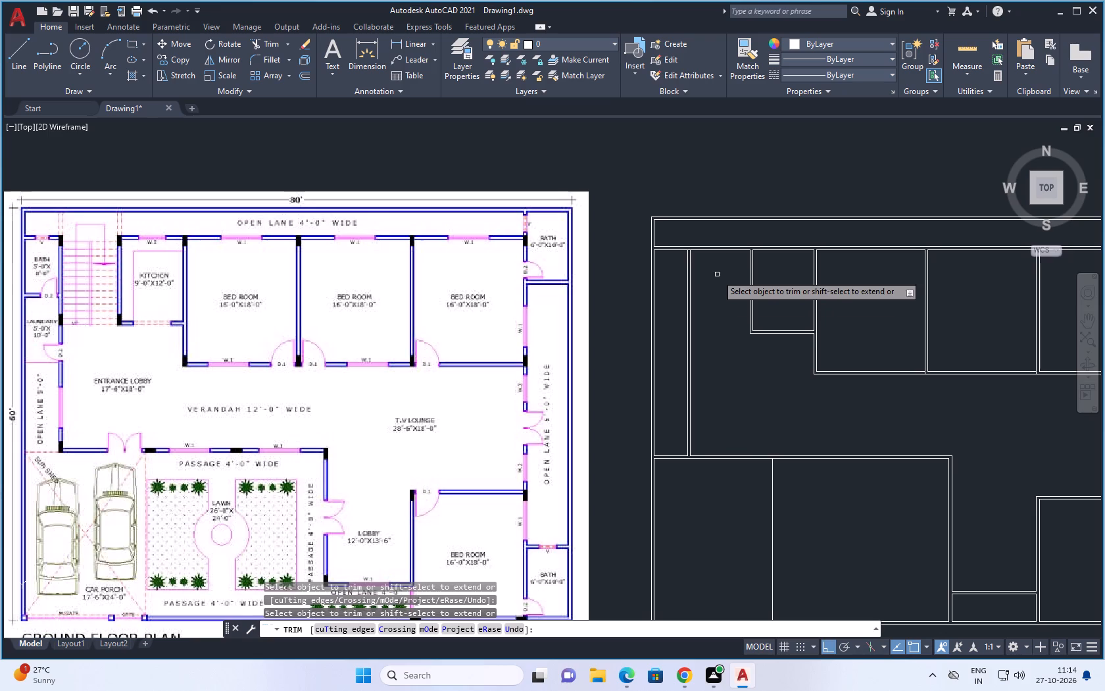
{"action": "scroll", "coordinate": [669, 228], "scroll_direction": "up", "scroll_amount": 3}
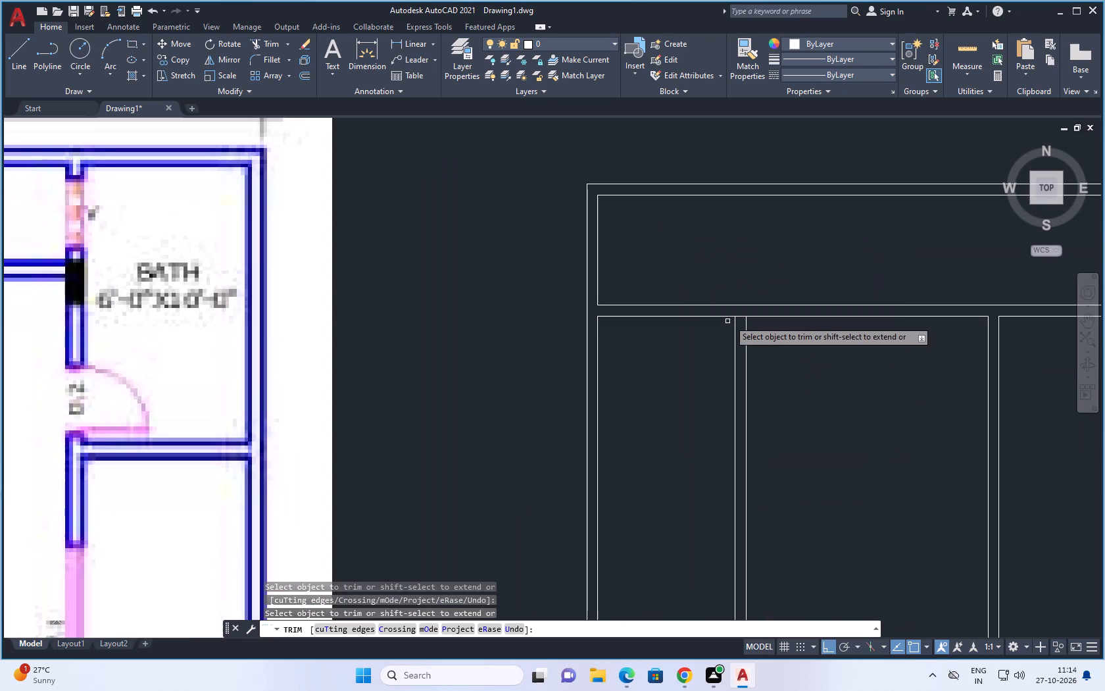
{"action": "left_click", "coordinate": [739, 318]}
{"action": "scroll", "coordinate": [762, 281], "scroll_direction": "down", "scroll_amount": 4}
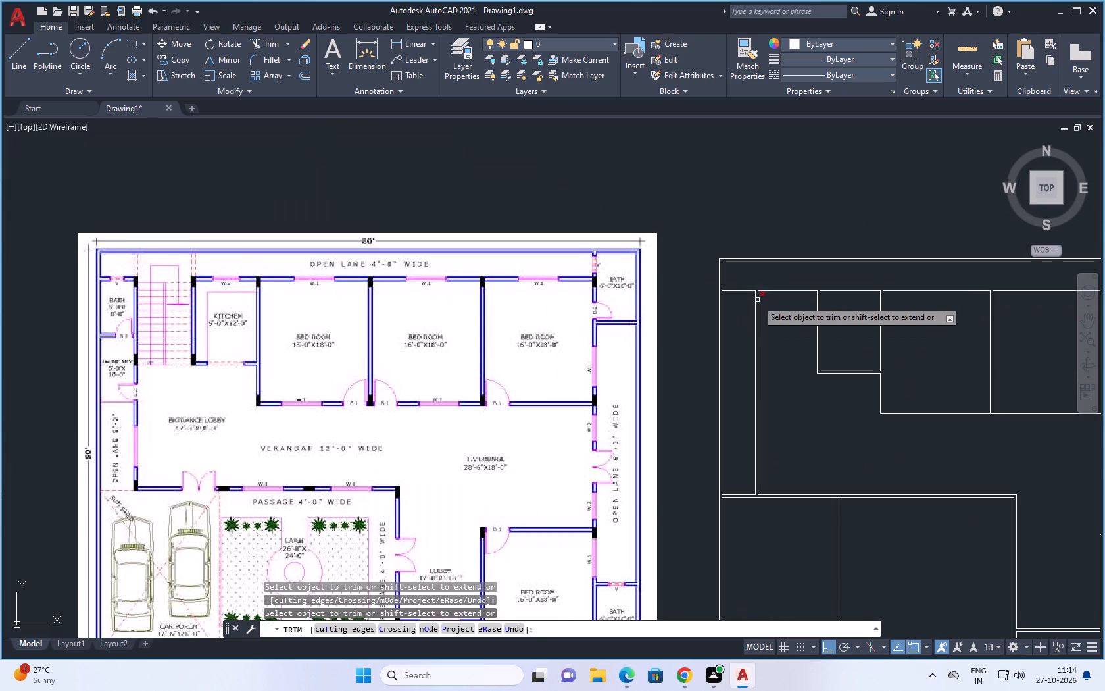
{"action": "key", "text": "grave"}
{"action": "key", "text": "grave"}
{"action": "key", "text": "grave"}
Offset the north wall's inner line at the northwest corner 8' south to set the bath's length from the reference plan.
{"action": "scroll", "coordinate": [735, 336], "scroll_direction": "down", "scroll_amount": 2}
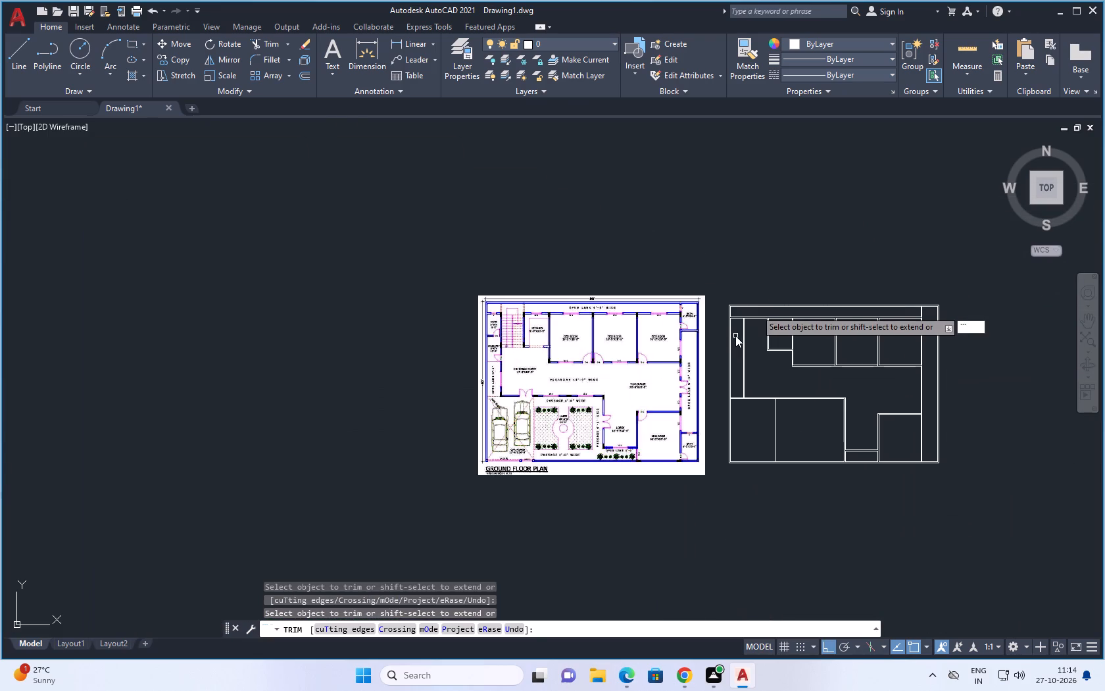
{"action": "scroll", "coordinate": [495, 316], "scroll_direction": "up", "scroll_amount": 2}
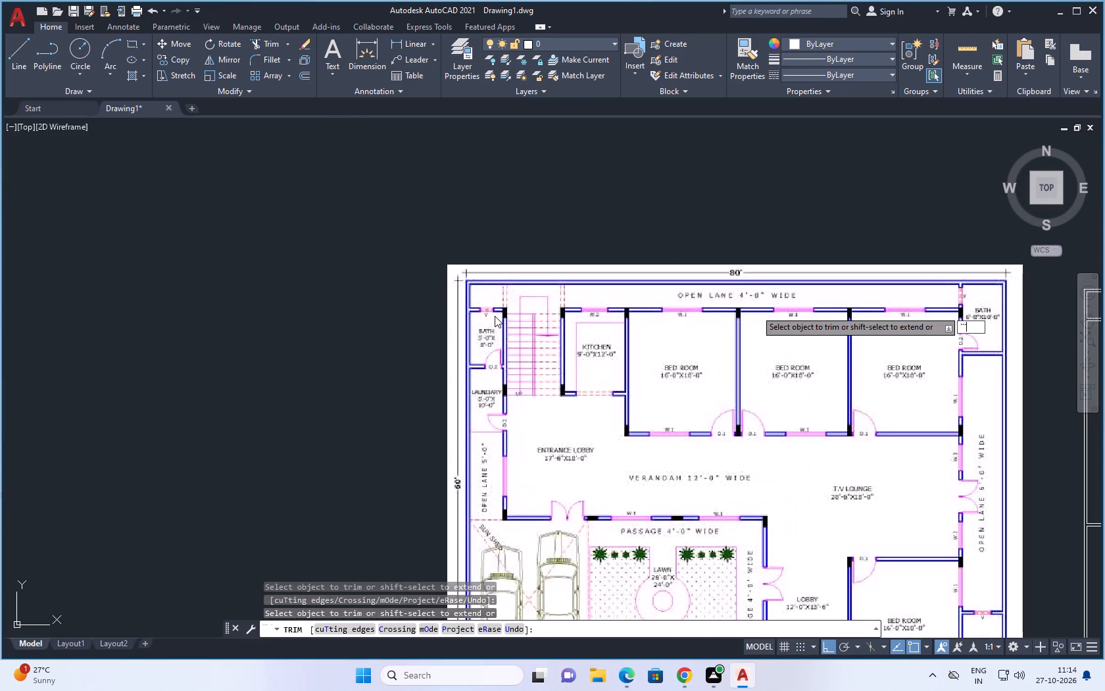
{"action": "scroll", "coordinate": [495, 316], "scroll_direction": "up", "scroll_amount": 1}
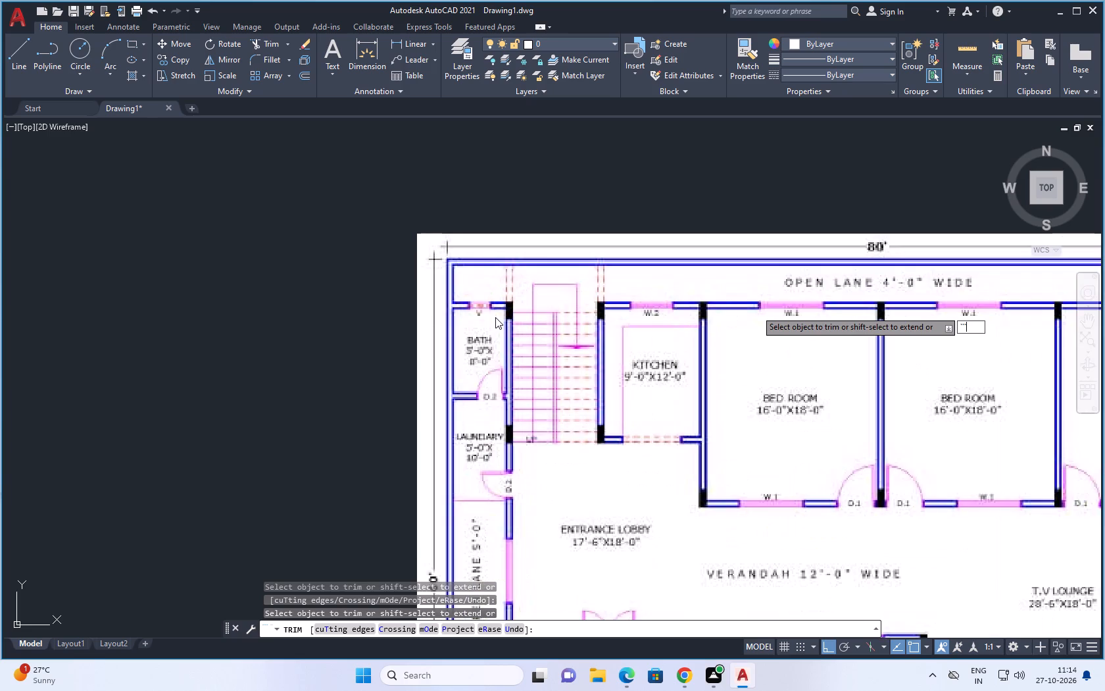
{"action": "scroll", "coordinate": [495, 317], "scroll_direction": "up", "scroll_amount": 1}
{"action": "scroll", "coordinate": [495, 317], "scroll_direction": "down", "scroll_amount": 5}
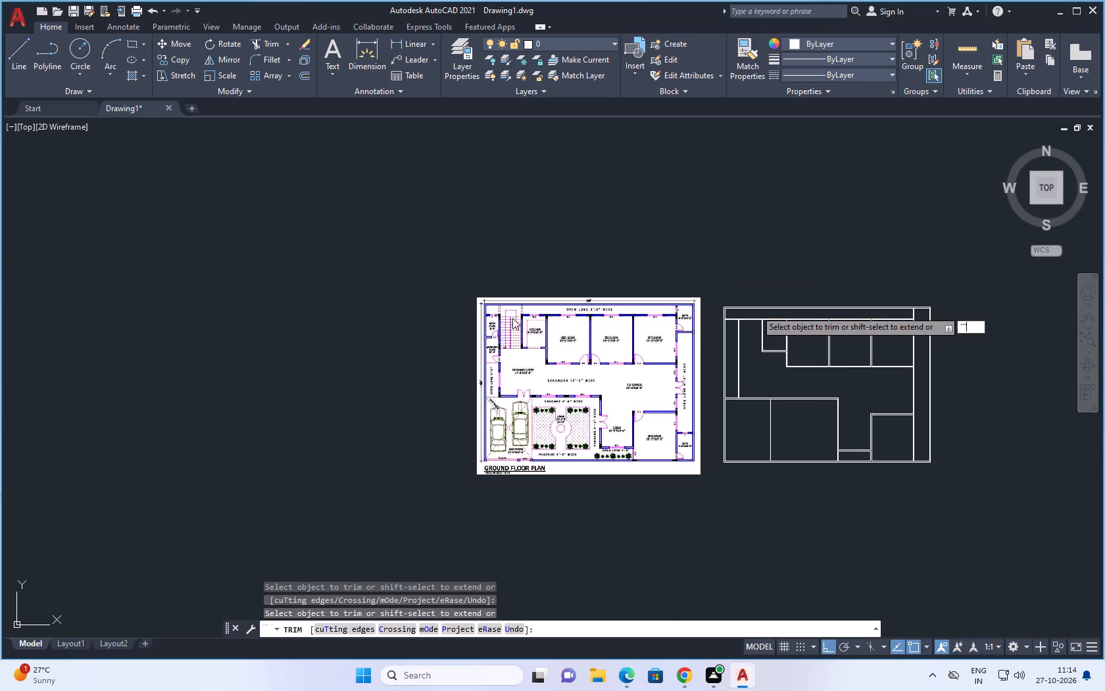
{"action": "scroll", "coordinate": [755, 311], "scroll_direction": "up", "scroll_amount": 2}
{"action": "key", "text": "Escape"}
{"action": "key", "text": "o"}
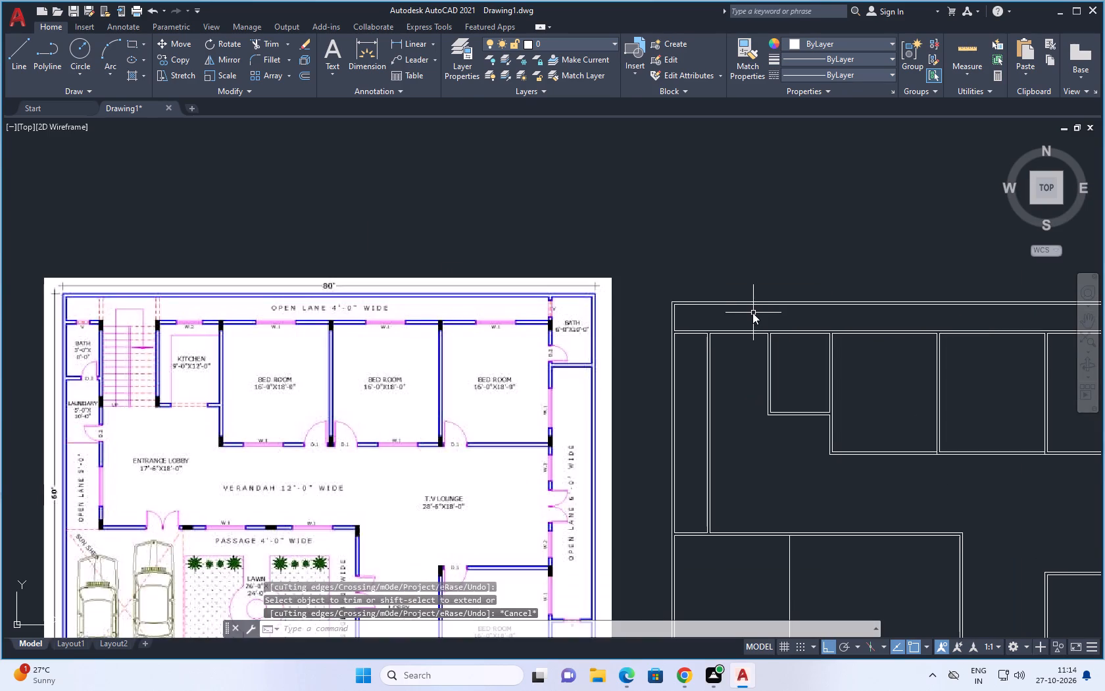
{"action": "key", "text": "space"}
{"action": "type", "text": "8'"}
{"action": "key", "text": "space"}
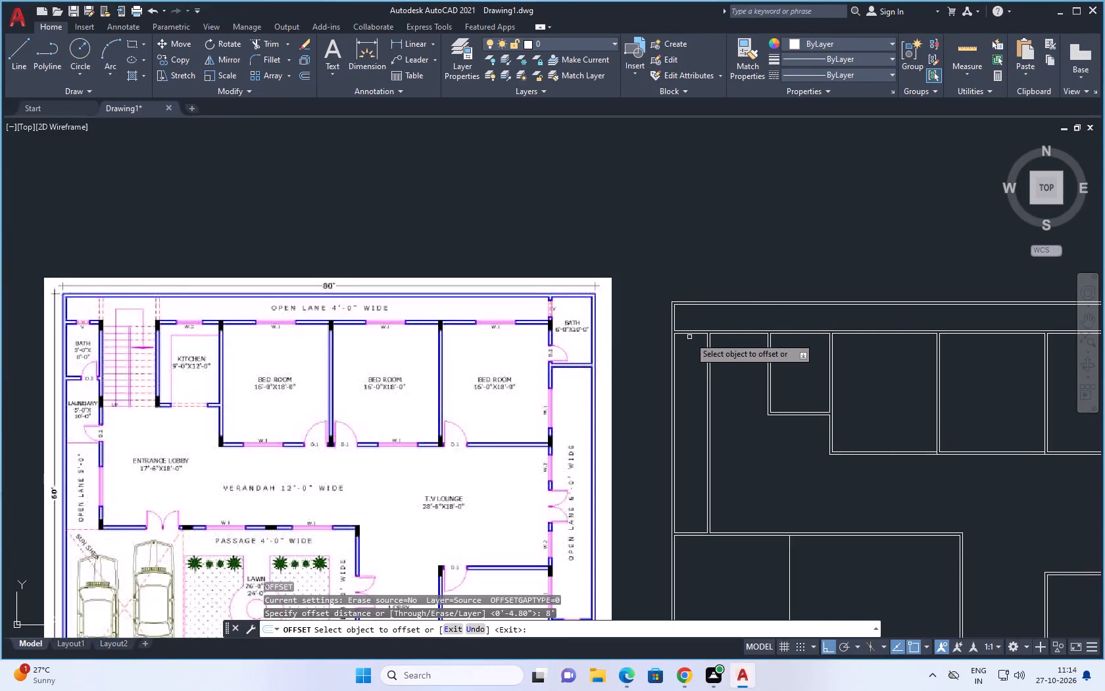
{"action": "left_click", "coordinate": [694, 334]}
{"action": "left_click", "coordinate": [695, 384]}
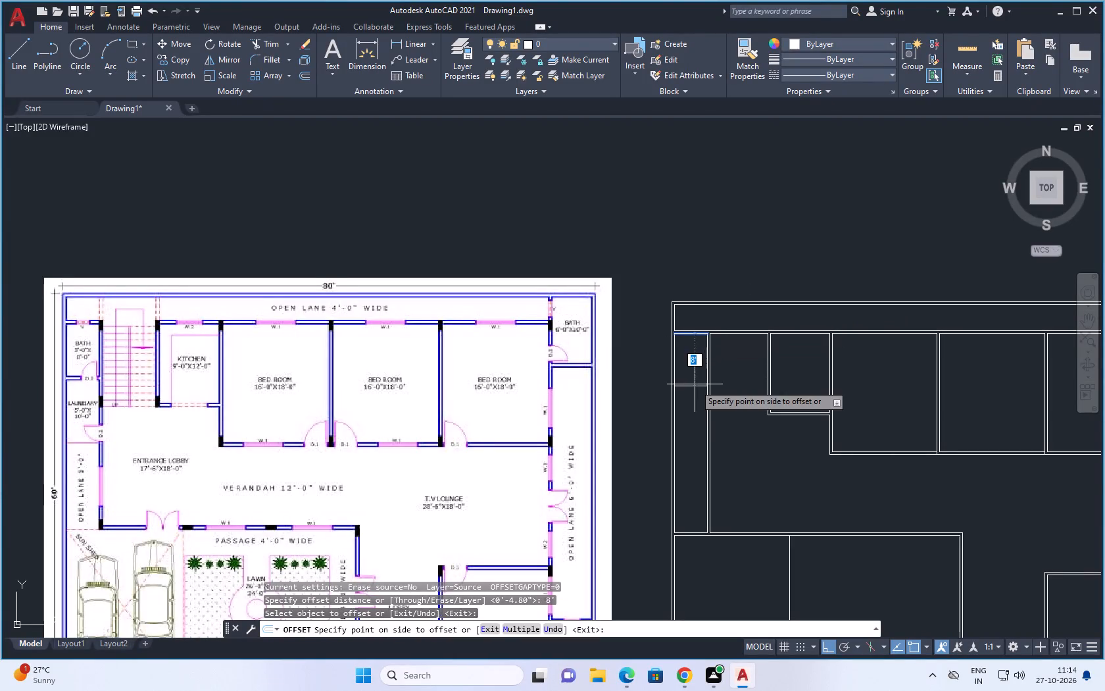
{"action": "key", "text": "space"}
Offset the bath's south line 4.8" south to form the wall between bath and laundry.
{"action": "key", "text": "space"}
{"action": "key", "text": "4"}
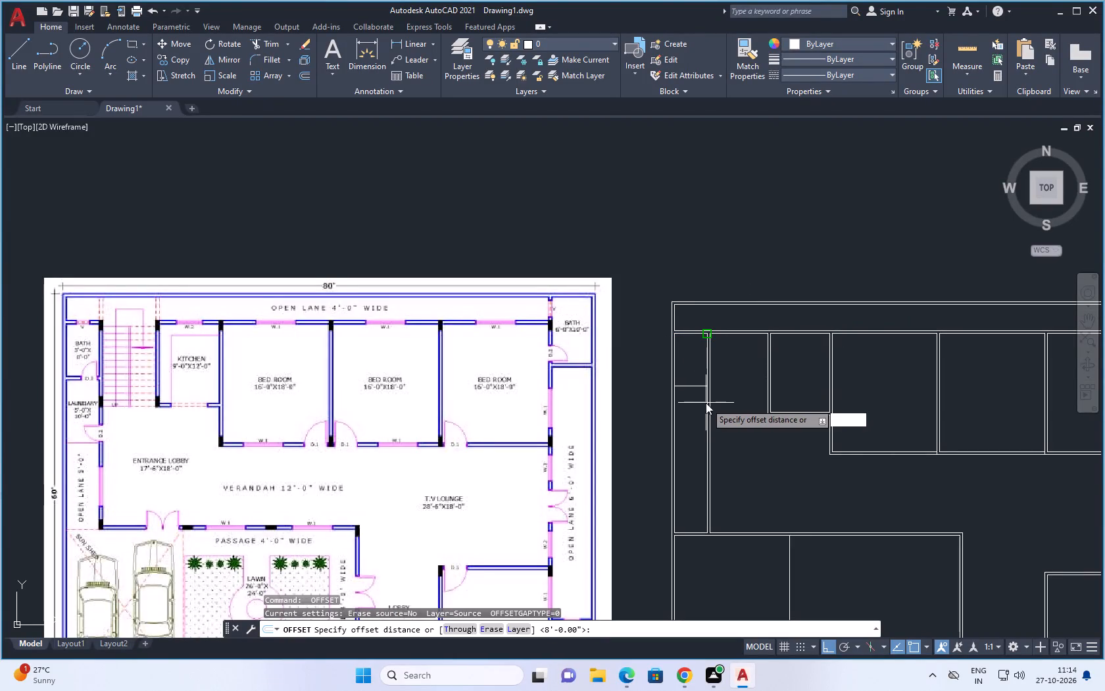
{"action": "key", "text": "period"}
{"action": "type", "text": "8"}
{"action": "key", "text": "space"}
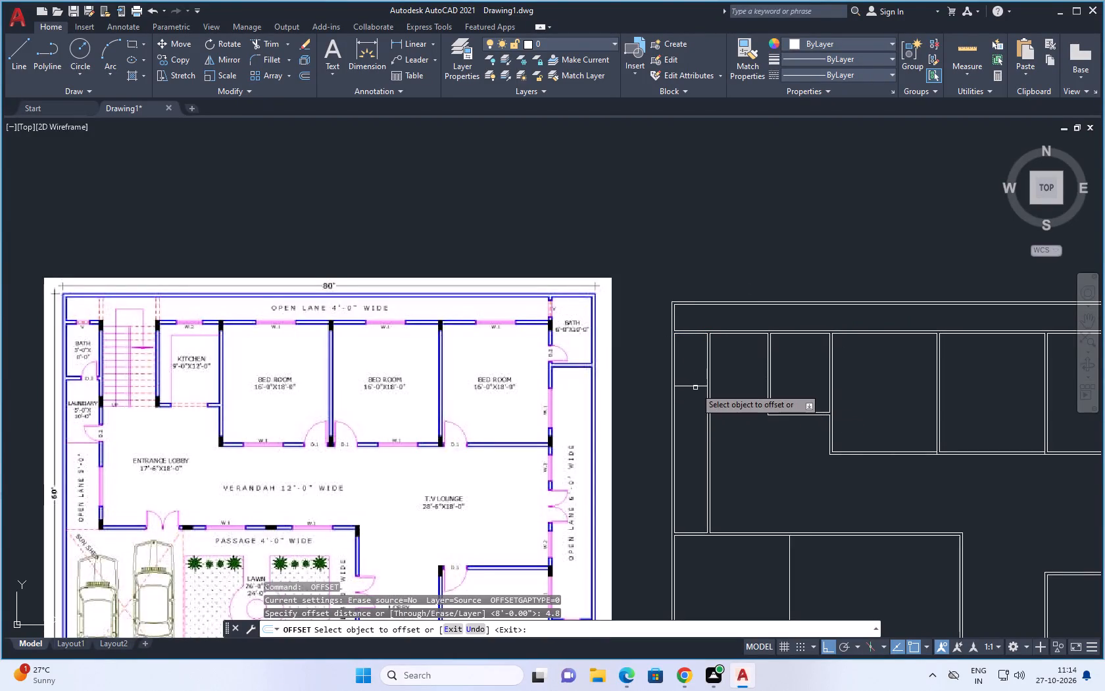
{"action": "left_click_drag", "start_coordinate": [695, 387], "coordinate": [695, 395]}
{"action": "left_click", "coordinate": [692, 417]}
{"action": "key", "text": "space"}
Offset the lower line of the bath's south wall 10' south to set the laundry's length.
{"action": "key", "text": "space"}
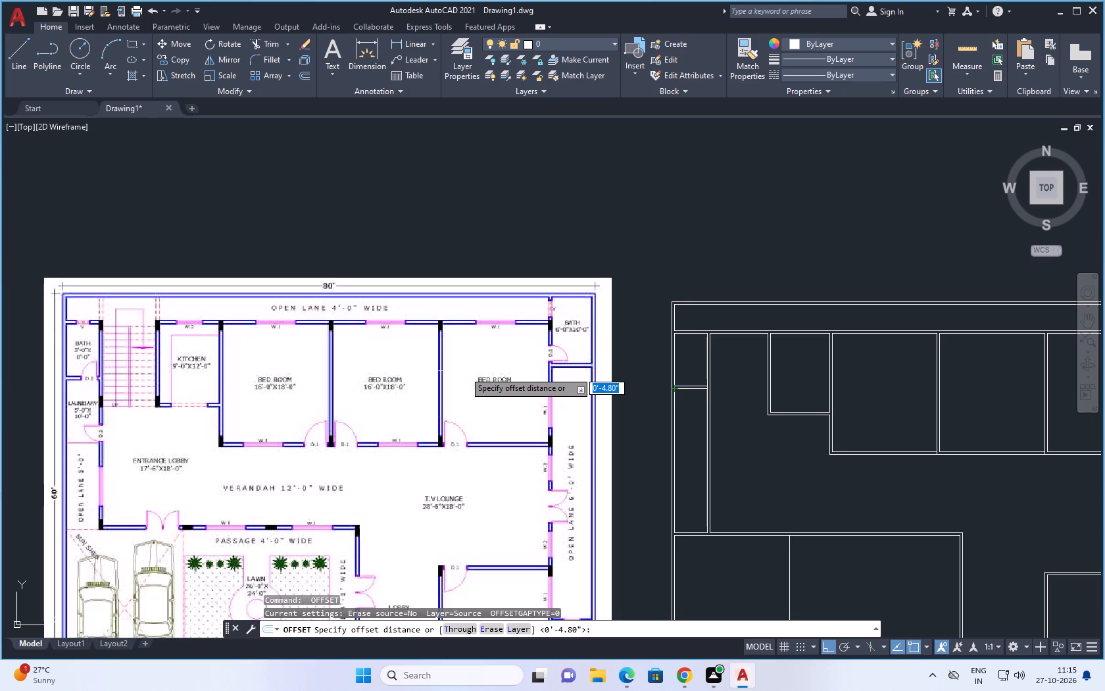
{"action": "scroll", "coordinate": [516, 356], "scroll_direction": "up", "scroll_amount": 1}
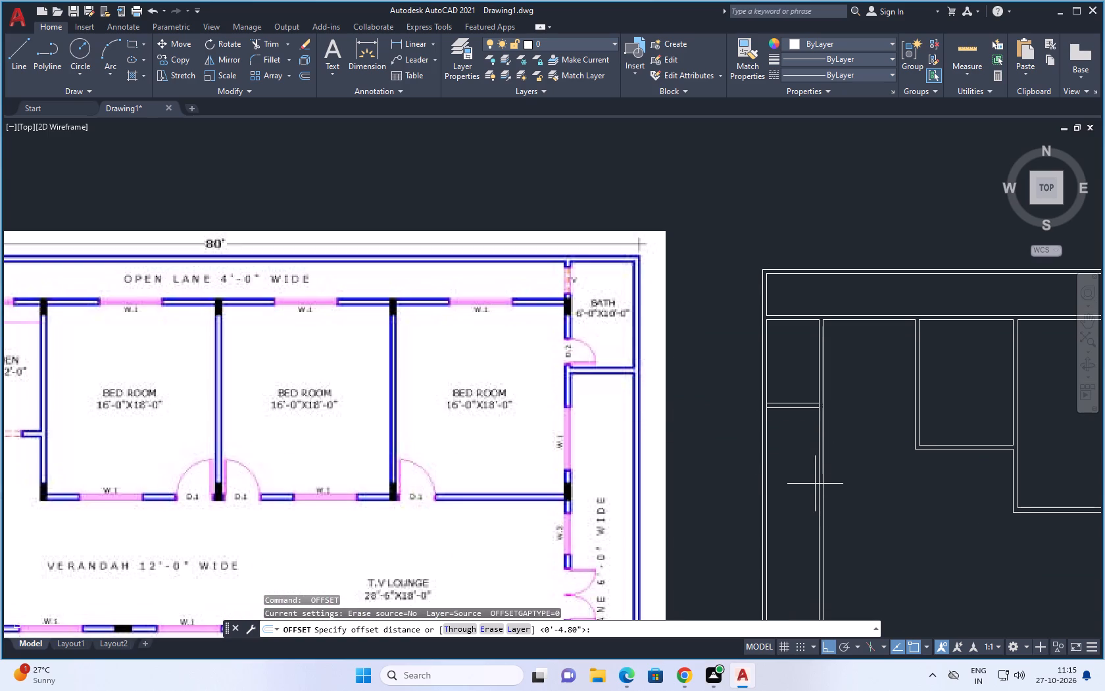
{"action": "scroll", "coordinate": [700, 448], "scroll_direction": "down", "scroll_amount": 2}
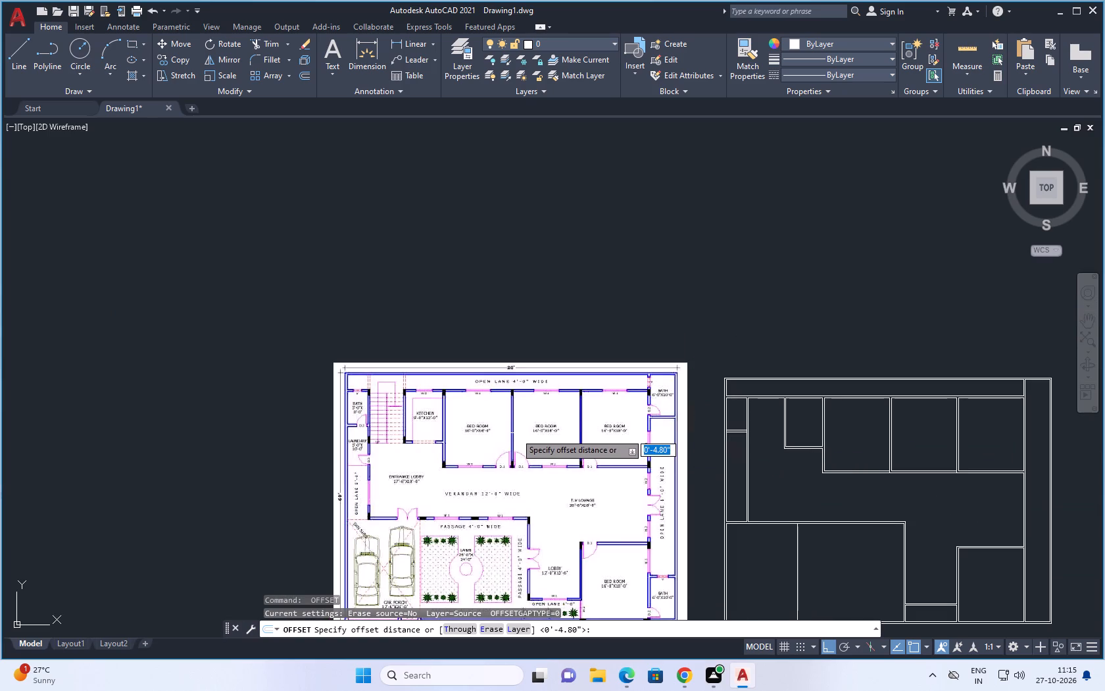
{"action": "scroll", "coordinate": [424, 434], "scroll_direction": "up", "scroll_amount": 1}
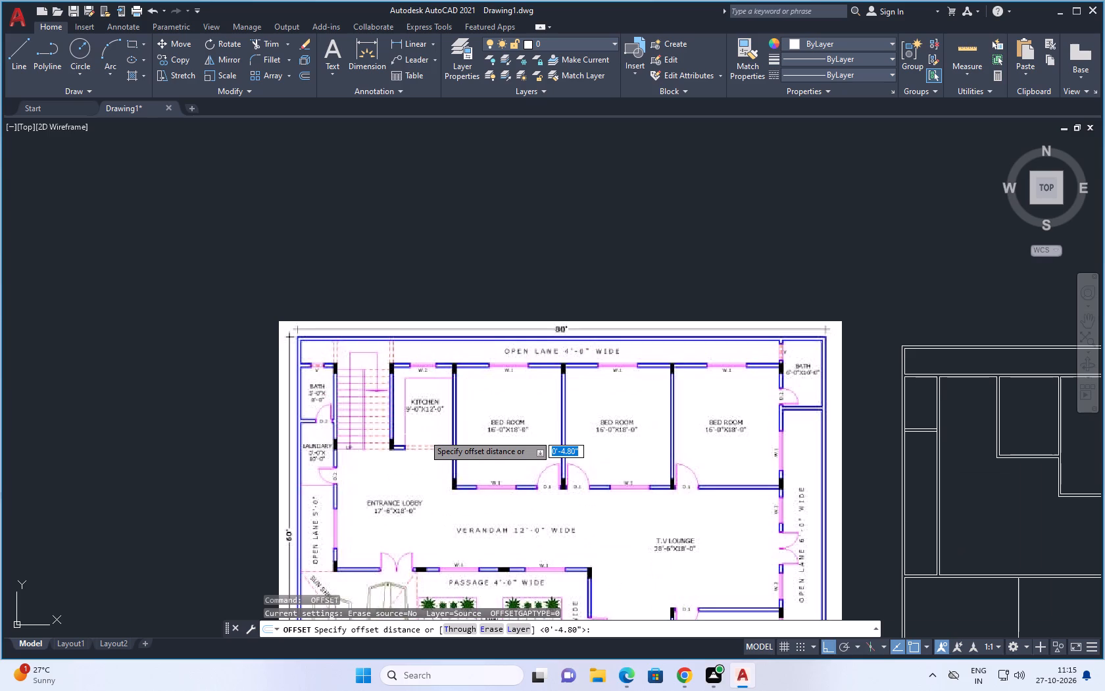
{"action": "type", "text": "10"}
{"action": "key", "text": "apostrophe"}
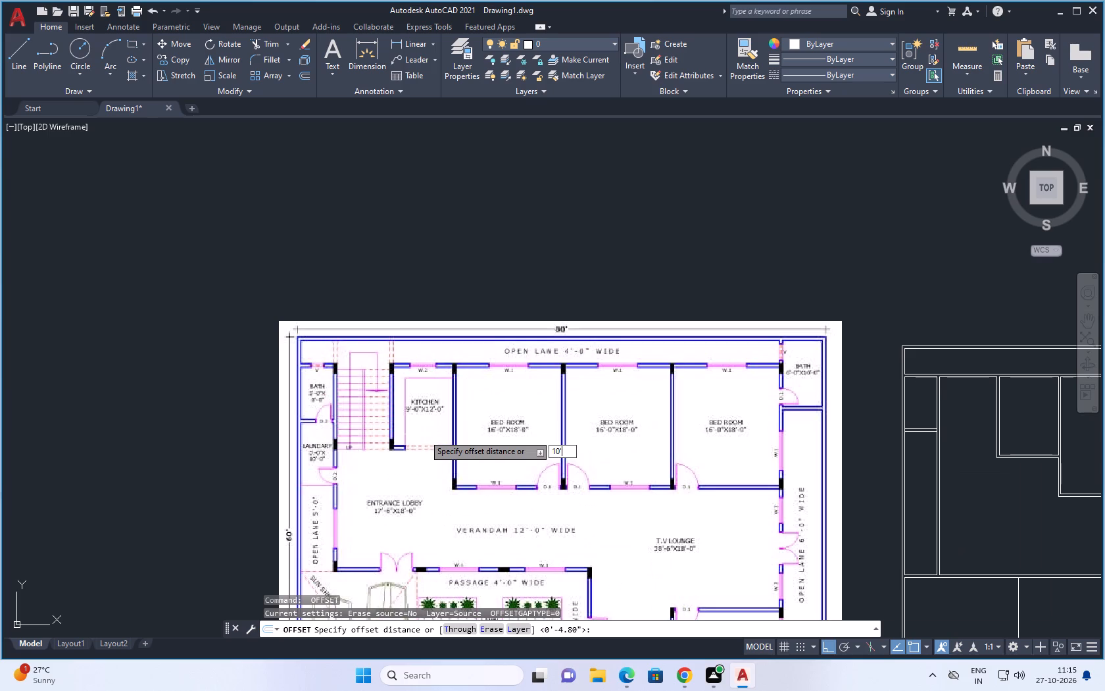
{"action": "key", "text": "Return"}
{"action": "scroll", "coordinate": [410, 403], "scroll_direction": "down", "scroll_amount": 2}
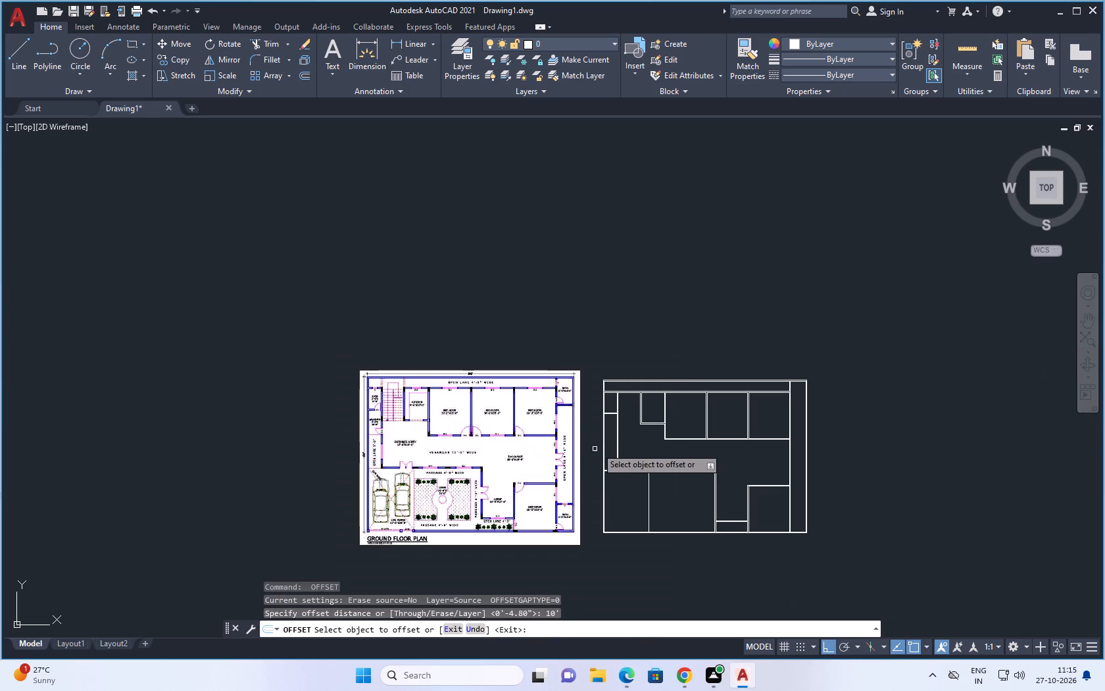
{"action": "scroll", "coordinate": [613, 417], "scroll_direction": "up", "scroll_amount": 4}
{"action": "left_click_drag", "start_coordinate": [603, 413], "coordinate": [602, 421]}
{"action": "left_click", "coordinate": [587, 494]}
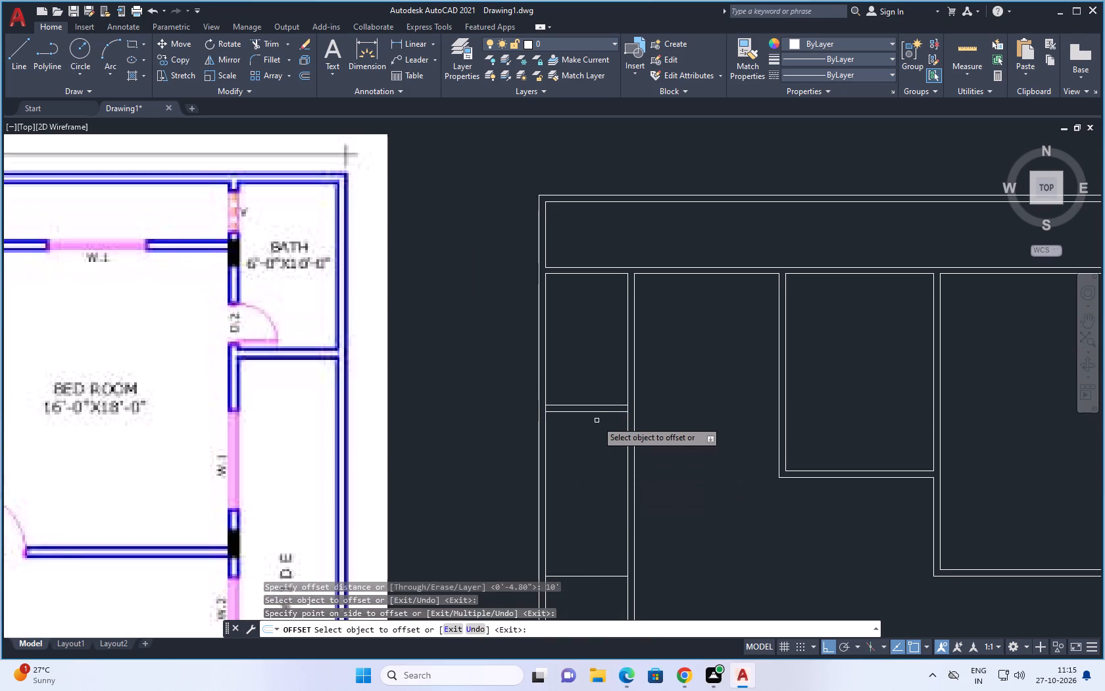
{"action": "scroll", "coordinate": [597, 421], "scroll_direction": "down", "scroll_amount": 2}
{"action": "key", "text": "space"}
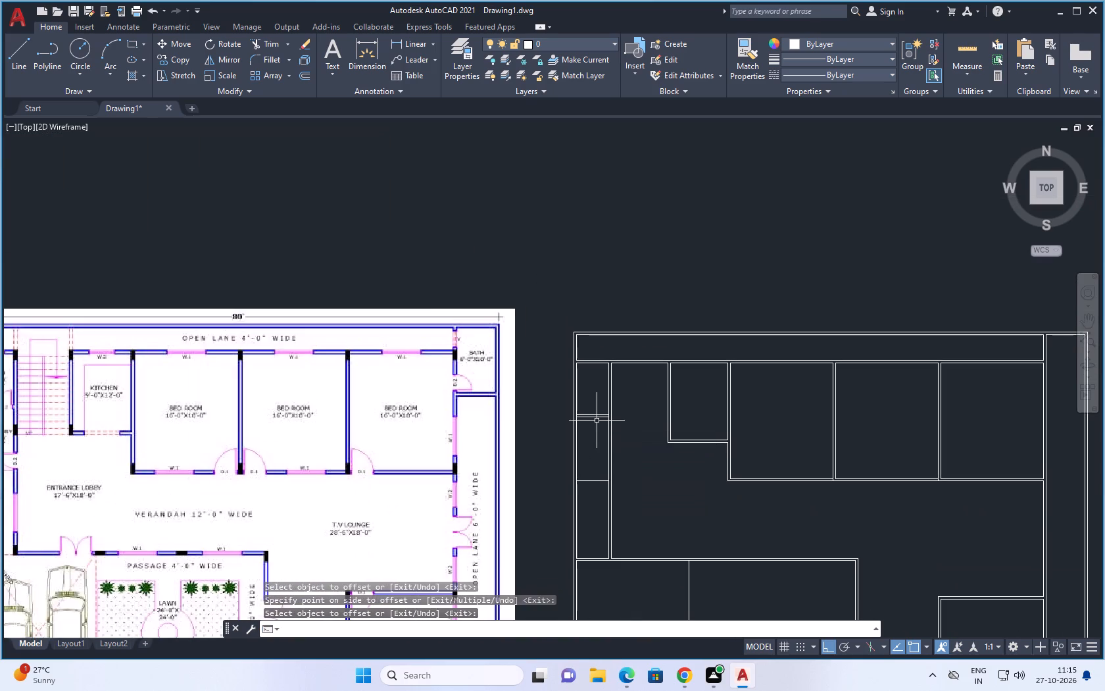
Offset the laundry's south line 4.8" south to form the wall between laundry and west open lane.
{"action": "key", "text": "space"}
{"action": "key", "text": "4"}
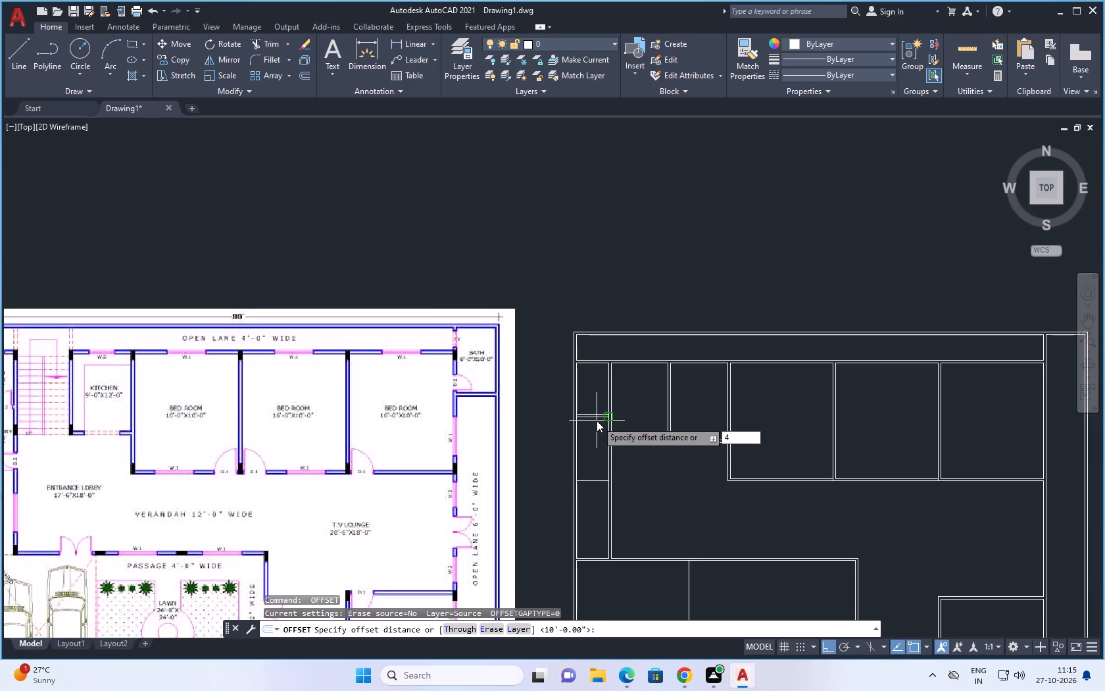
{"action": "type", "text": ".8"}
{"action": "key", "text": "Return"}
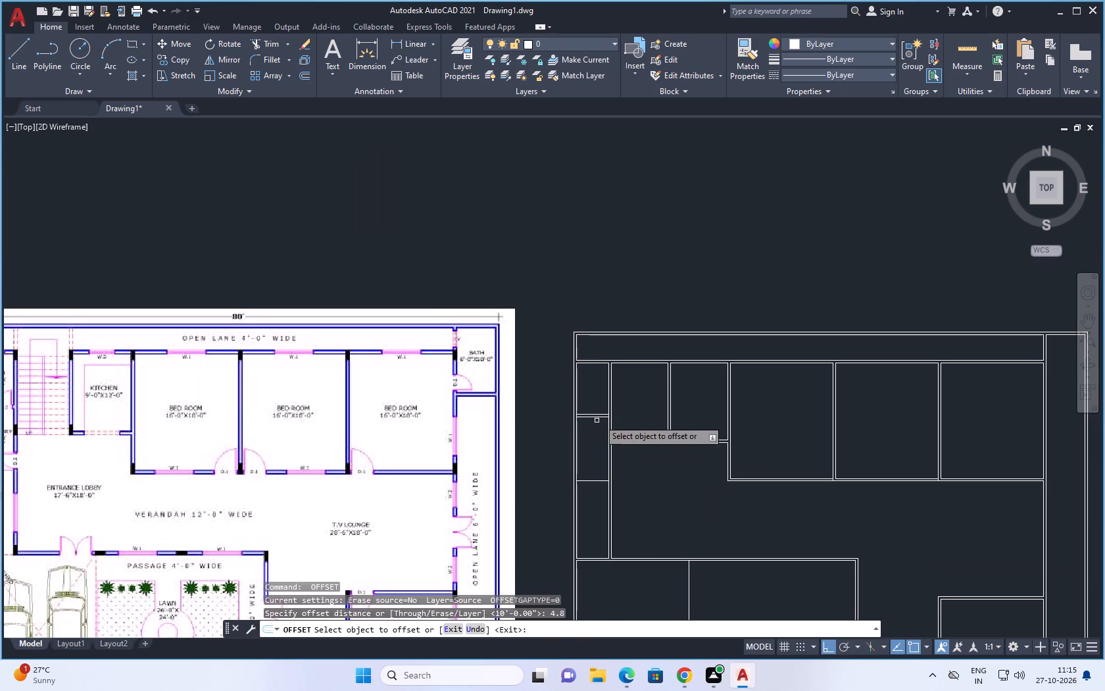
{"action": "left_click", "coordinate": [587, 480]}
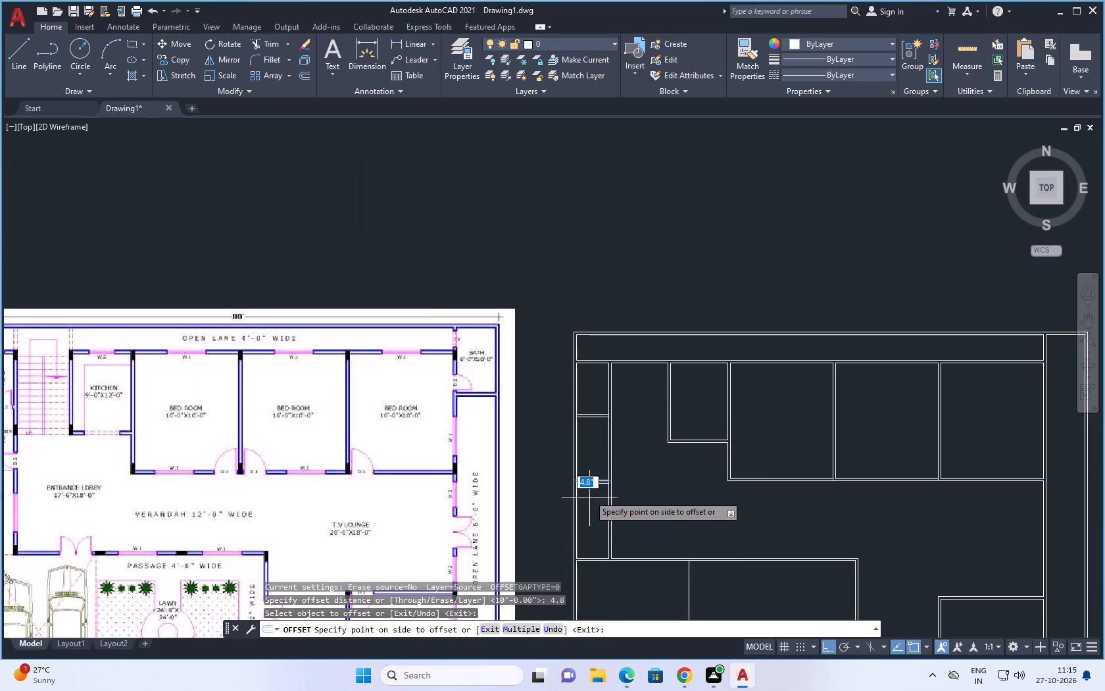
{"action": "left_click", "coordinate": [591, 516]}
{"action": "key", "text": "Escape"}
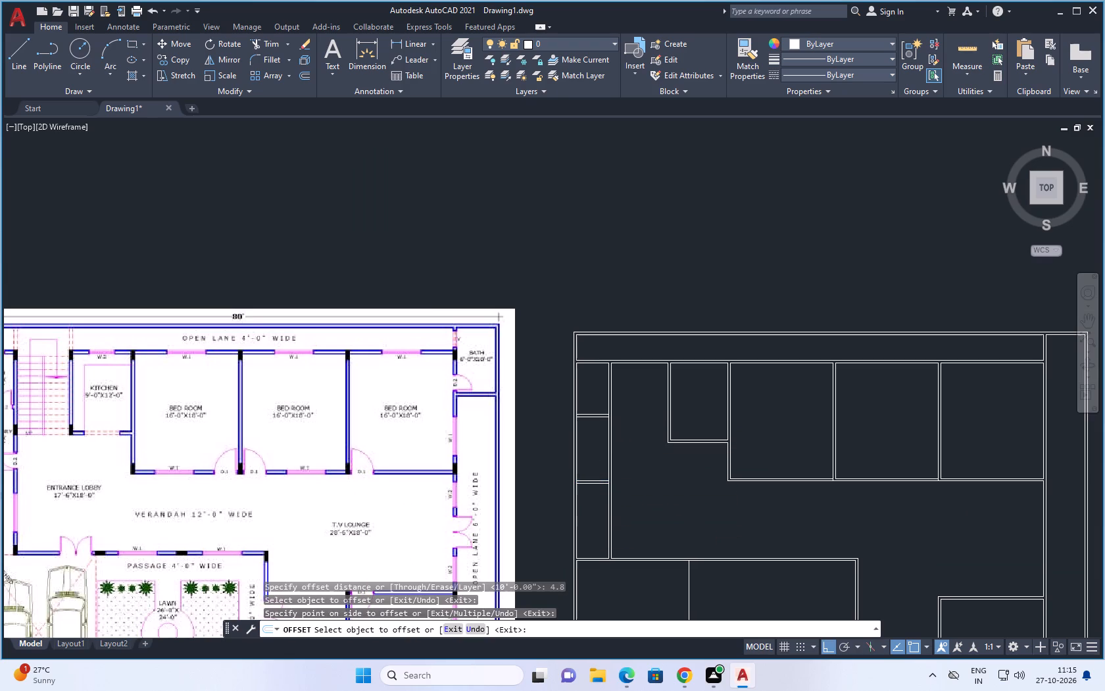
{"action": "key", "text": "Escape"}
Trim the short vertical segments at both ends of the bath–laundry wall and the laundry–open lane wall to open the junctions.
{"action": "type", "text": "tr"}
{"action": "key", "text": "space"}
{"action": "key", "text": "space"}
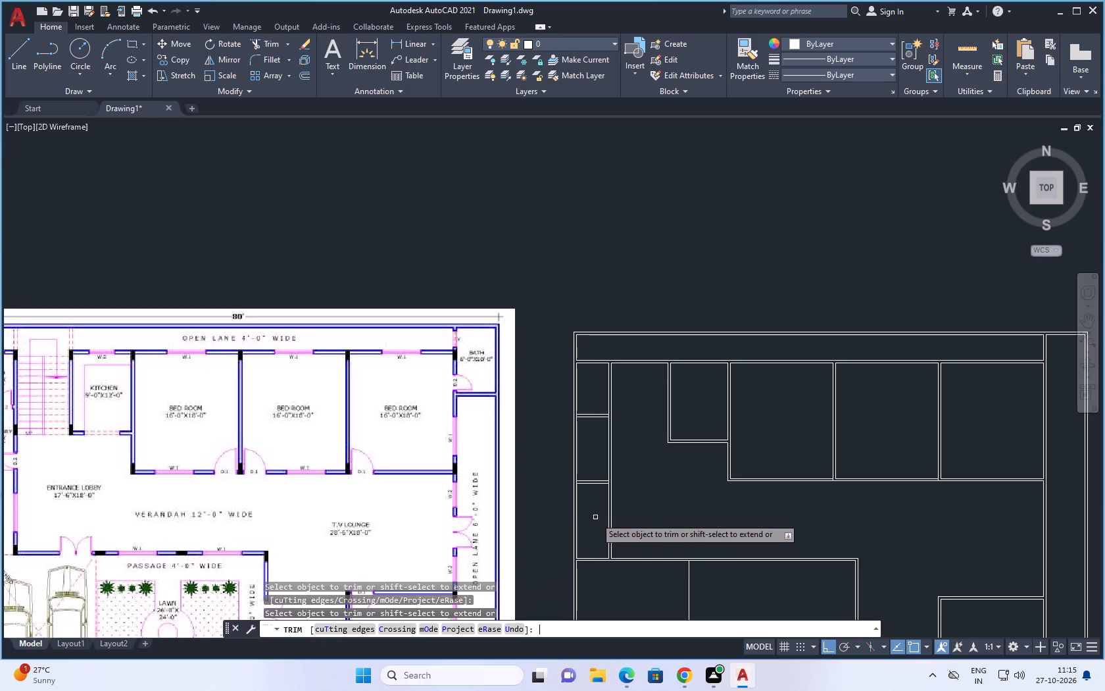
{"action": "scroll", "coordinate": [570, 413], "scroll_direction": "up", "scroll_amount": 2}
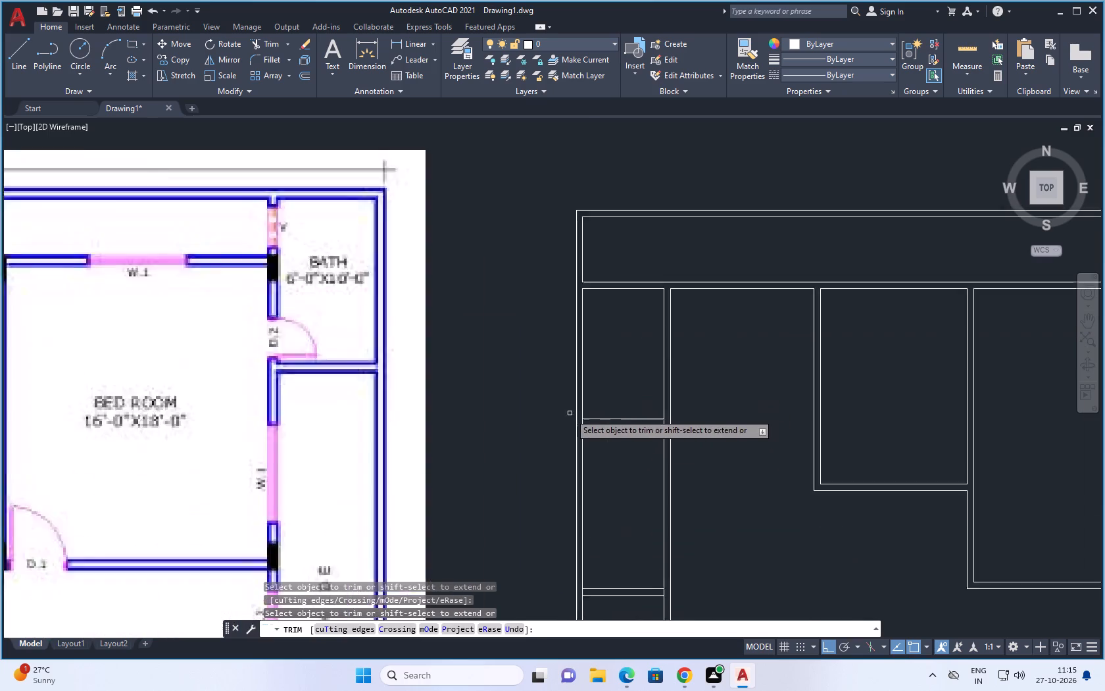
{"action": "scroll", "coordinate": [570, 413], "scroll_direction": "up", "scroll_amount": 1}
{"action": "left_click", "coordinate": [589, 432]}
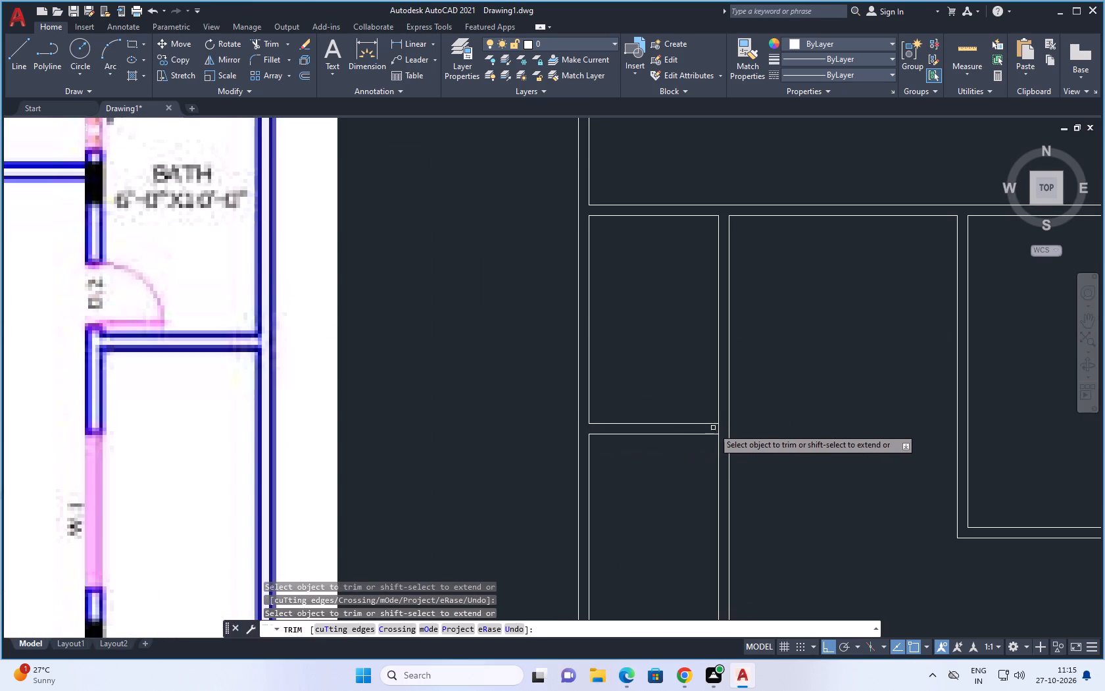
{"action": "left_click", "coordinate": [718, 428]}
{"action": "scroll", "coordinate": [670, 413], "scroll_direction": "down", "scroll_amount": 2}
{"action": "scroll", "coordinate": [670, 526], "scroll_direction": "up", "scroll_amount": 2}
{"action": "left_click", "coordinate": [714, 523]}
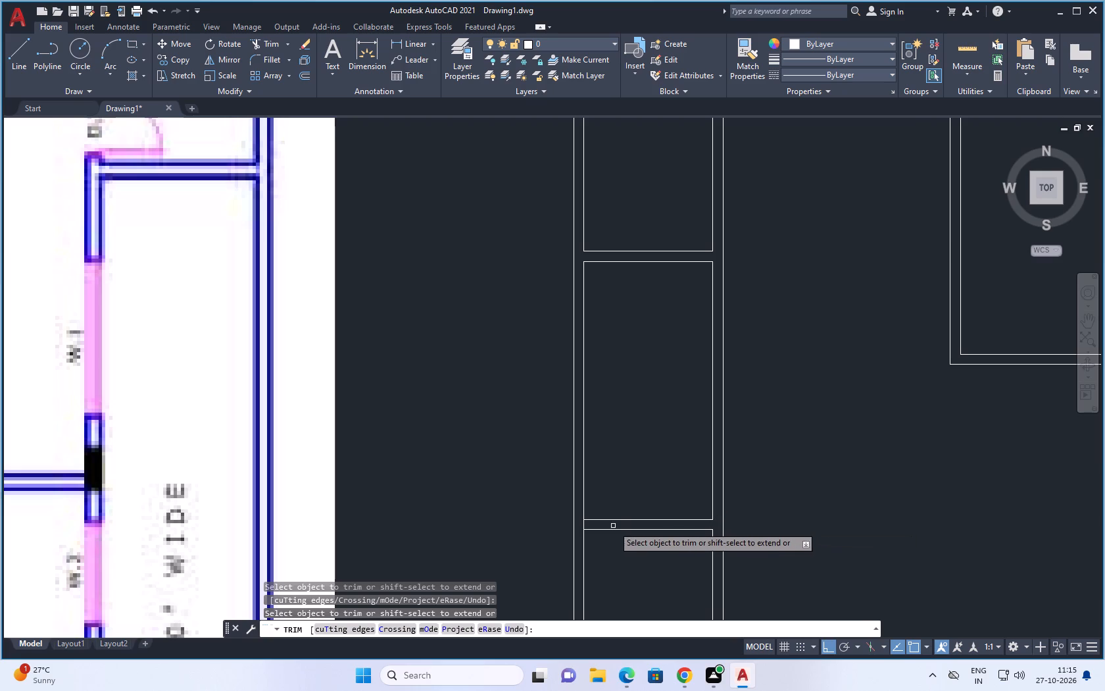
{"action": "left_click", "coordinate": [583, 524]}
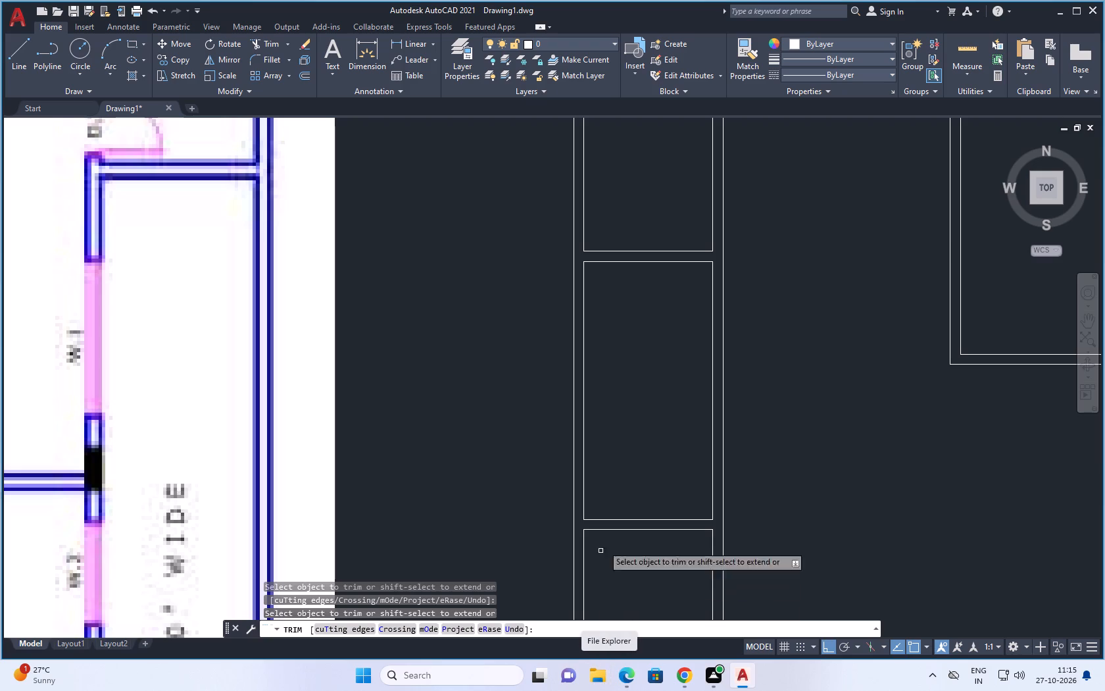
{"action": "scroll", "coordinate": [622, 357], "scroll_direction": "down", "scroll_amount": 2}
{"action": "scroll", "coordinate": [652, 453], "scroll_direction": "down", "scroll_amount": 2}
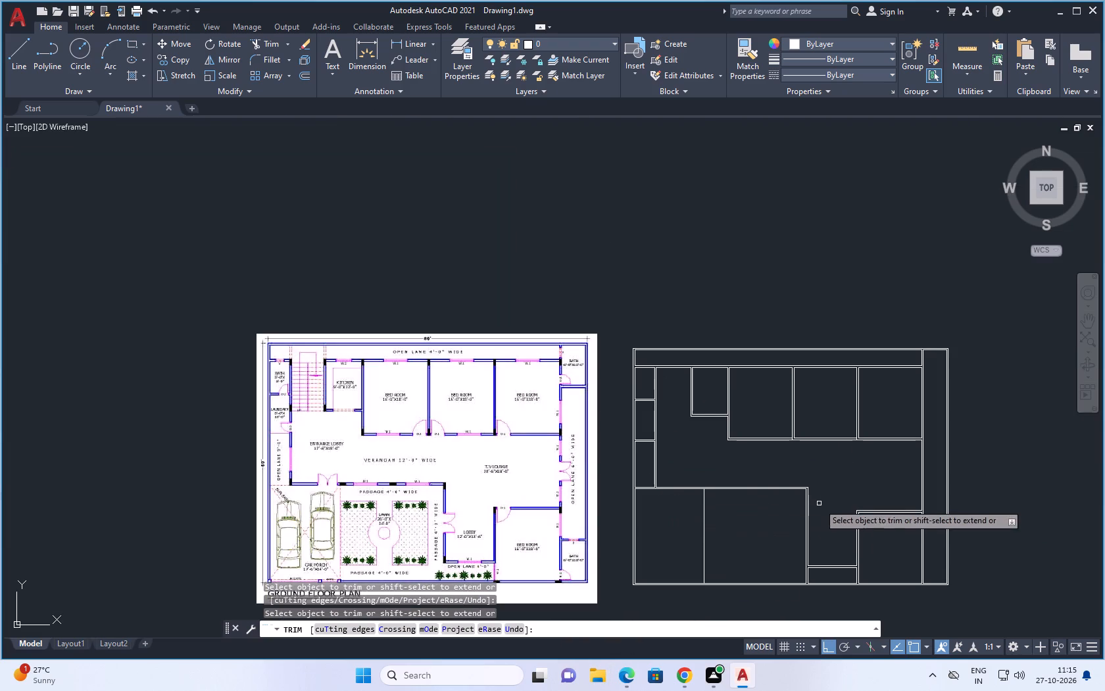
{"action": "scroll", "coordinate": [775, 542], "scroll_direction": "up", "scroll_amount": 1}
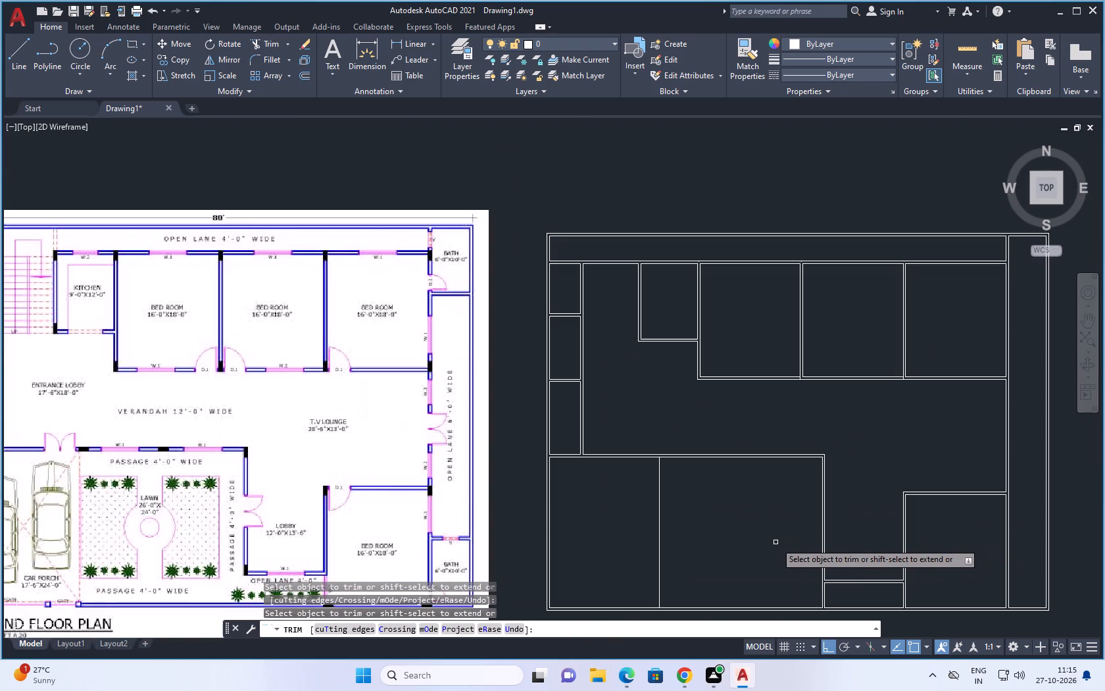
{"action": "scroll", "coordinate": [775, 542], "scroll_direction": "down", "scroll_amount": 1}
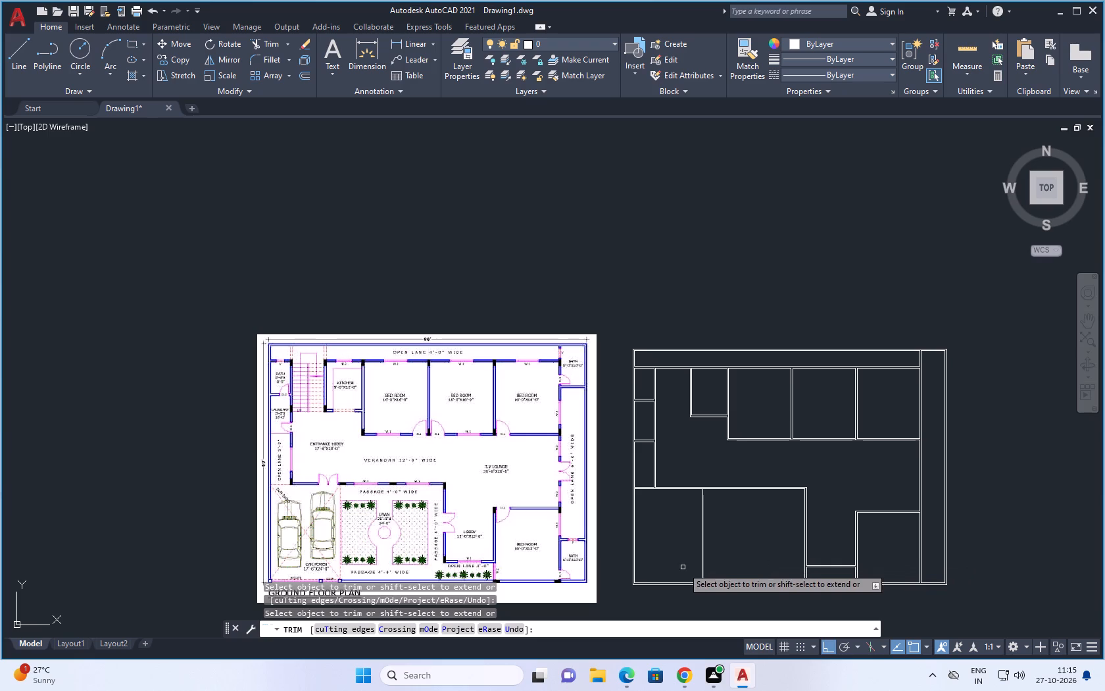
{"action": "scroll", "coordinate": [638, 476], "scroll_direction": "up", "scroll_amount": 1}
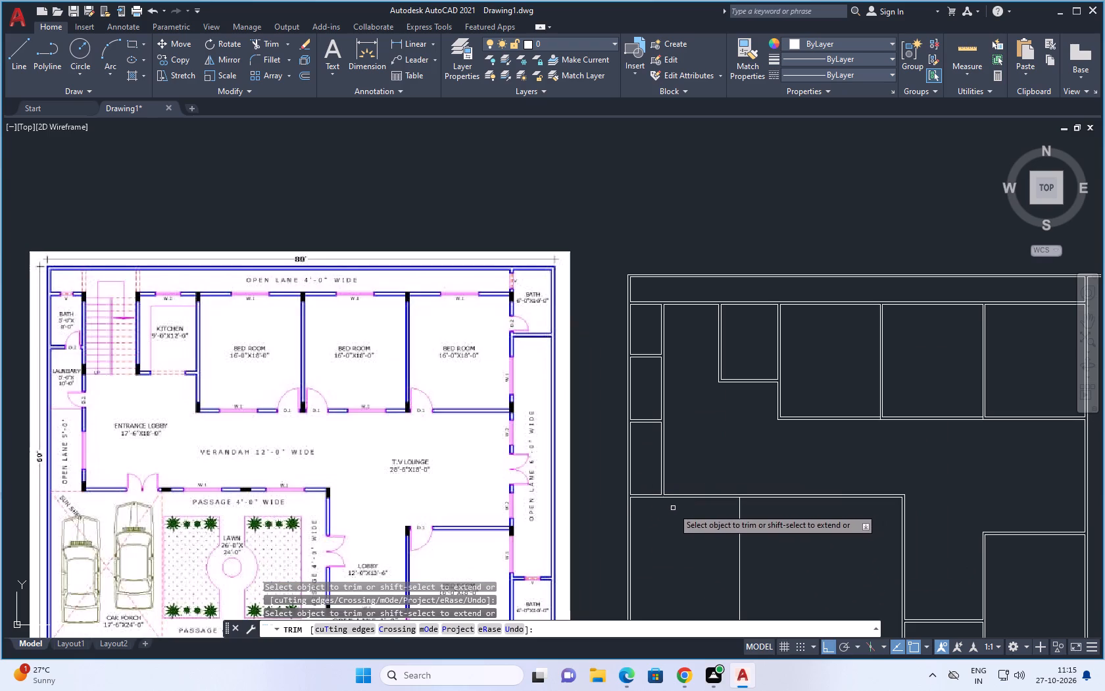
{"action": "key", "text": "Escape"}
{"action": "key", "text": "Escape"}
{"action": "key", "text": "Escape"}
{"action": "key", "text": "Escape"}
{"action": "key", "text": "Escape"}
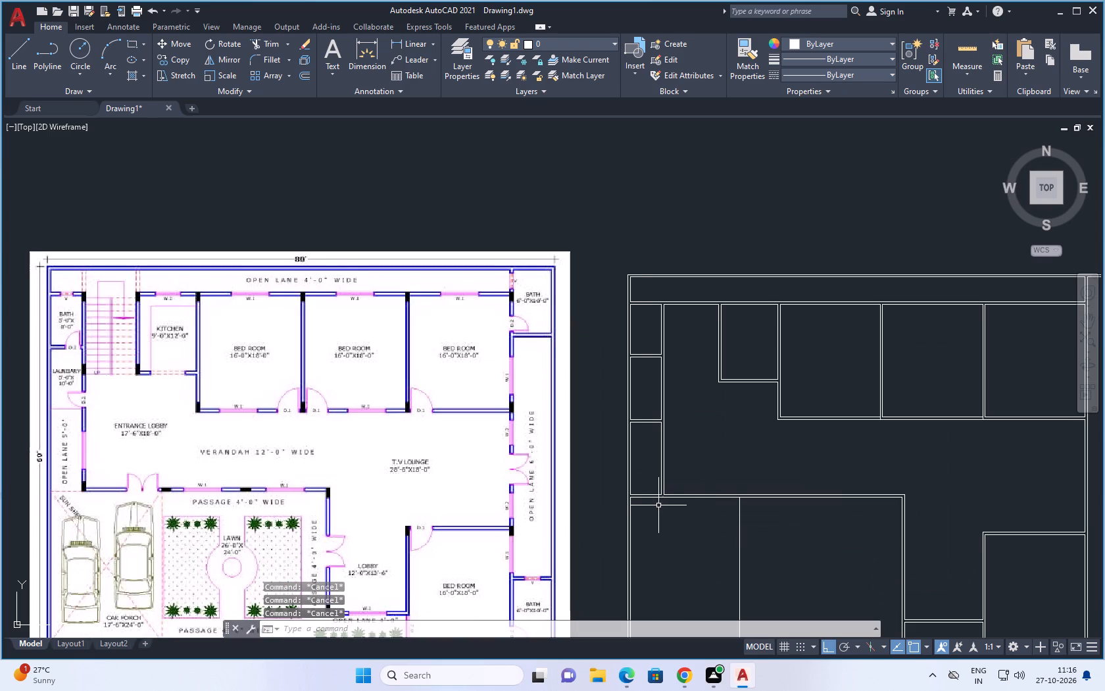
{"action": "key", "text": "Escape"}
{"action": "key", "text": "Escape"}
{"action": "key", "text": "Escape"}
Extend the west open lane's east inner line south to the lower line of the wall along the car porch.
{"action": "key", "text": "e"}
{"action": "type", "text": "x"}
{"action": "key", "text": "space"}
{"action": "key", "text": "space"}
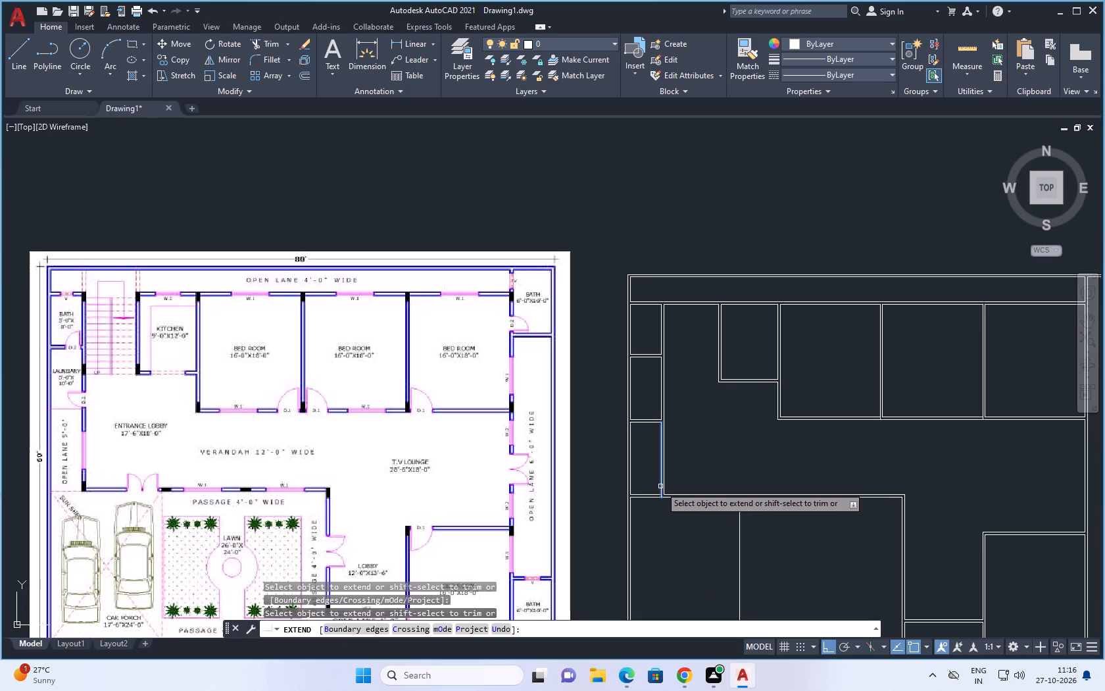
{"action": "left_click", "coordinate": [660, 486]}
{"action": "key", "text": "Escape"}
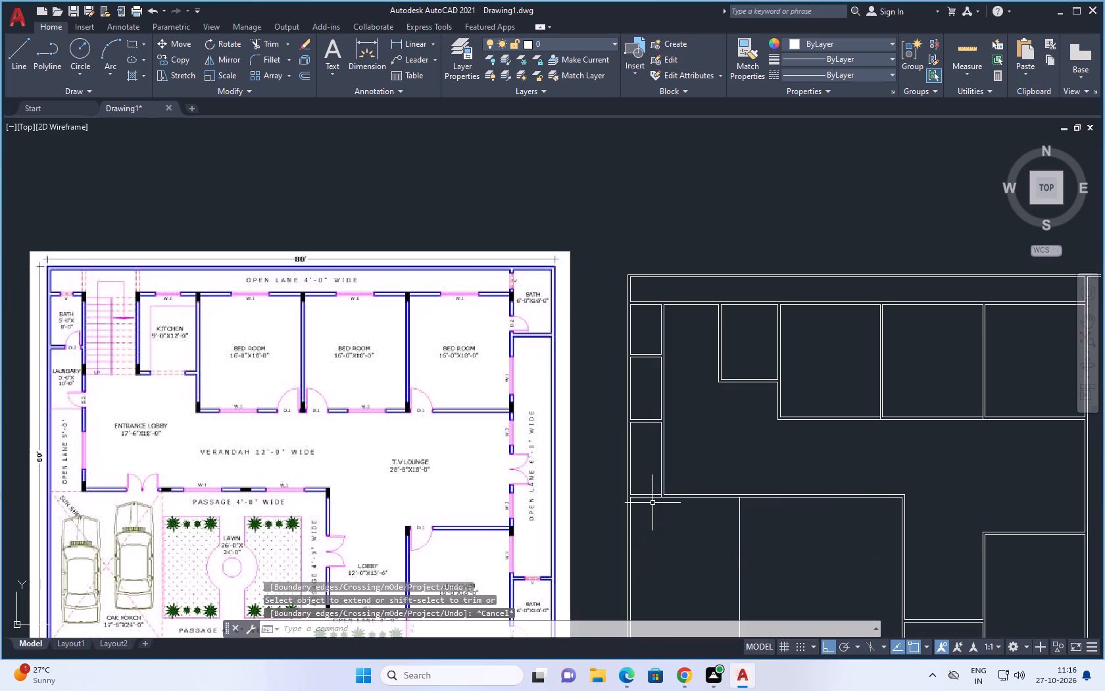
Delete the upper of the two horizontal lines closing the south end of the west open lane.
{"action": "scroll", "coordinate": [650, 488], "scroll_direction": "up", "scroll_amount": 3}
{"action": "left_click", "coordinate": [636, 515]}
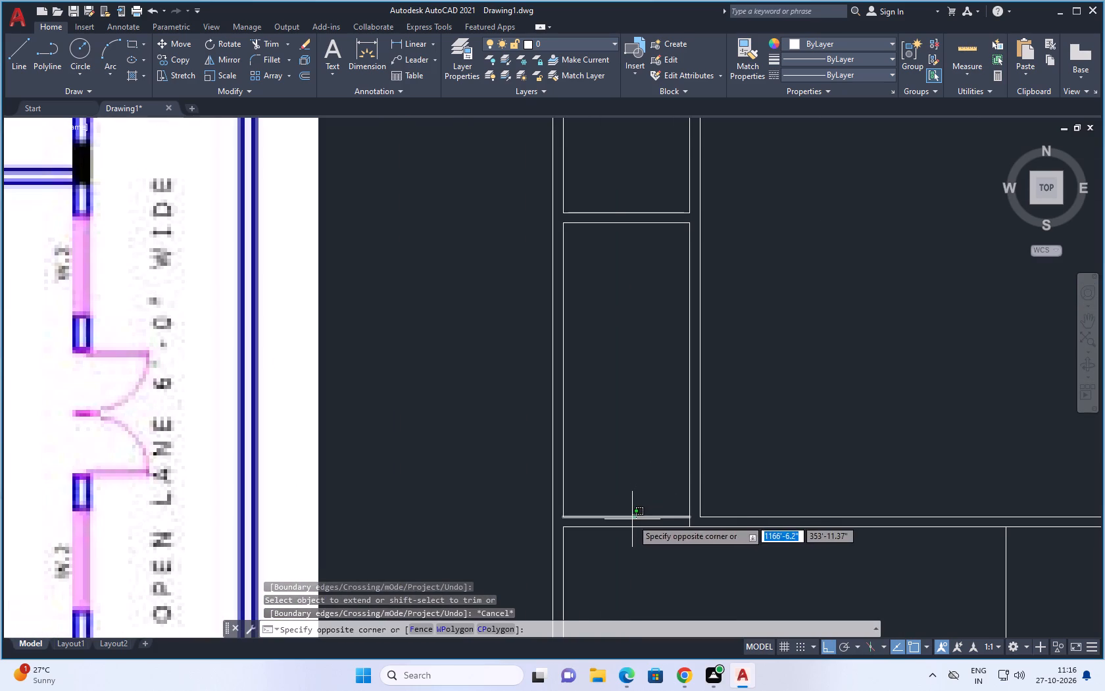
{"action": "left_click", "coordinate": [632, 519]}
{"action": "key", "text": "Delete"}
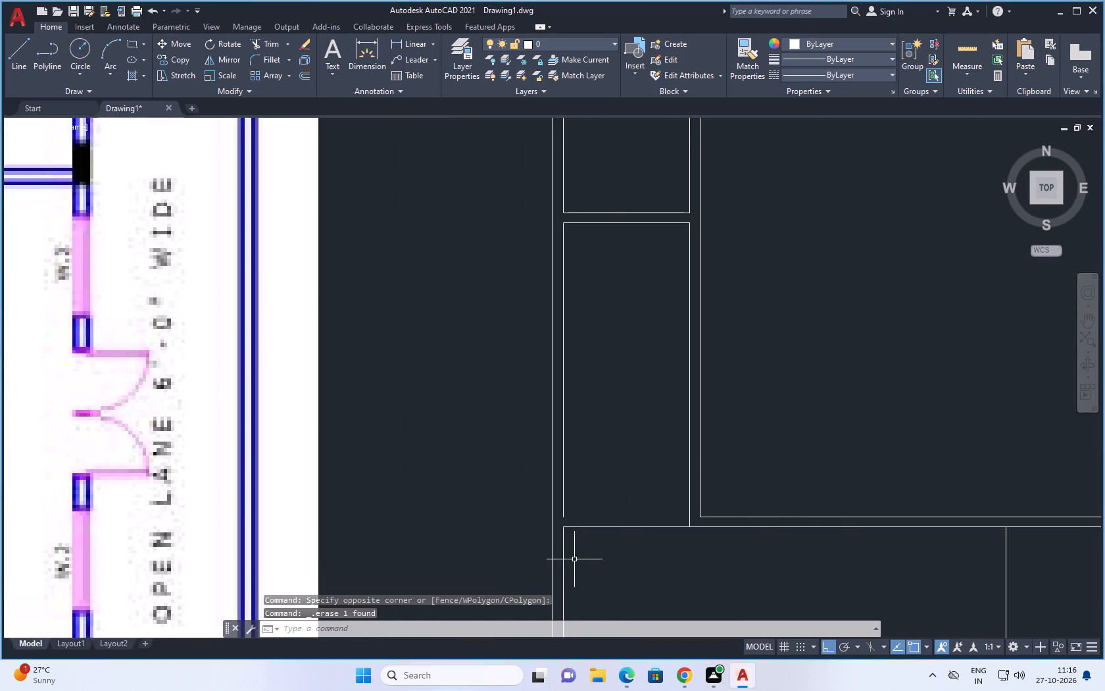
Join the west outer wall's two inner line segments above and below the open lane's south end into one line.
{"action": "left_click", "coordinate": [563, 566]}
{"action": "left_click", "coordinate": [562, 497]}
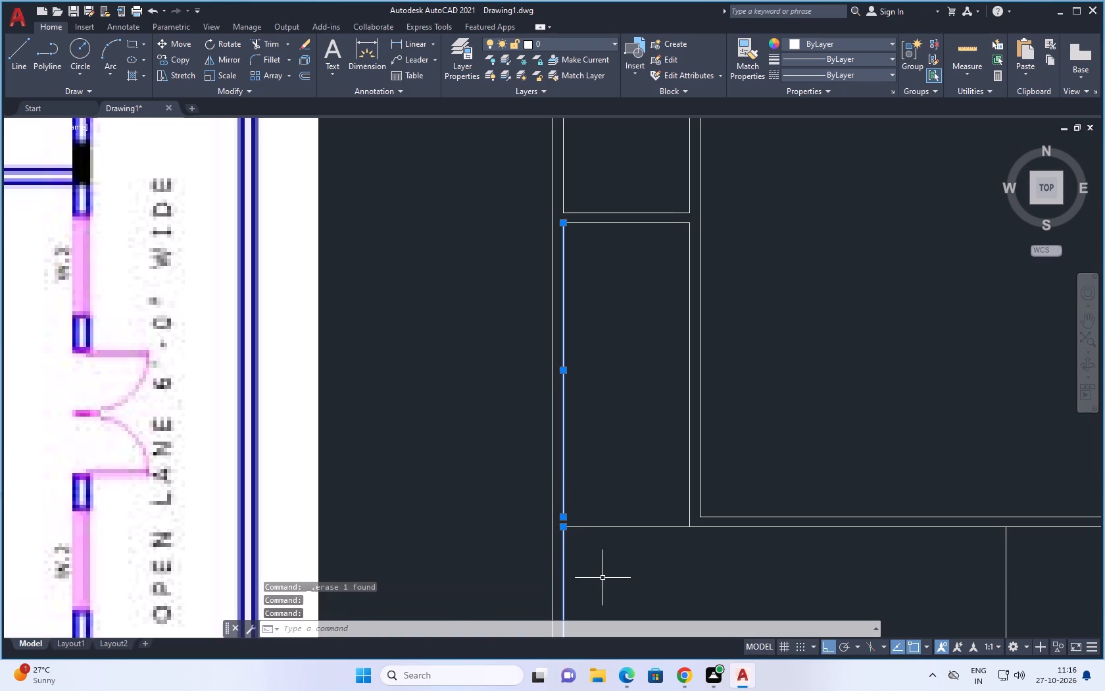
{"action": "key", "text": "j"}
{"action": "key", "text": "Return"}
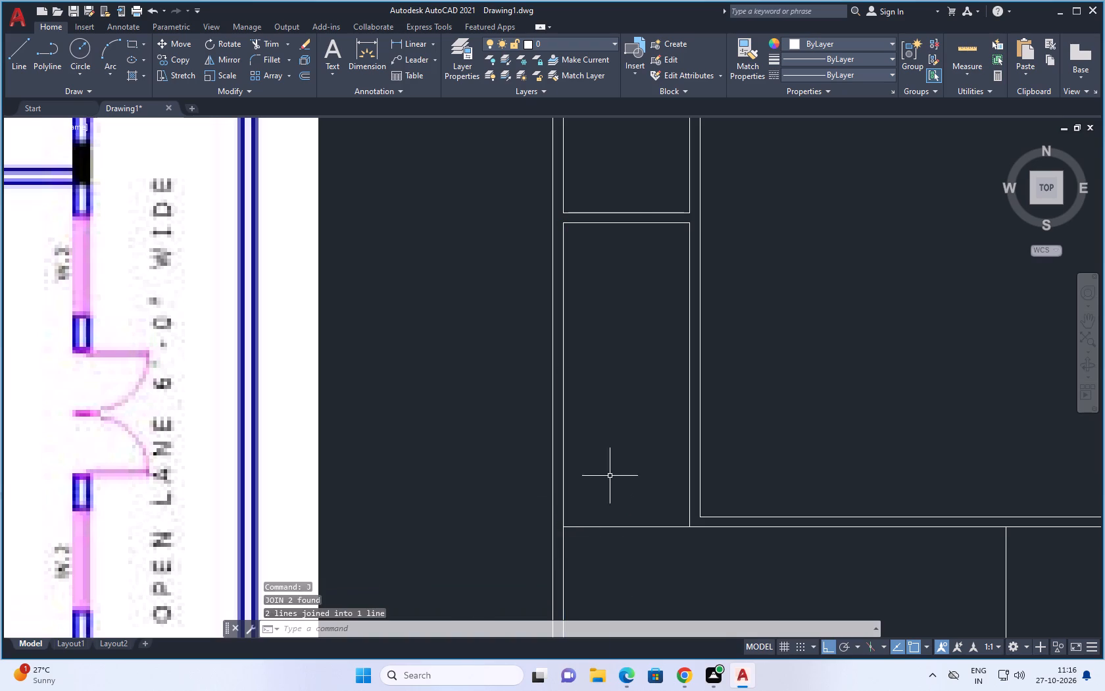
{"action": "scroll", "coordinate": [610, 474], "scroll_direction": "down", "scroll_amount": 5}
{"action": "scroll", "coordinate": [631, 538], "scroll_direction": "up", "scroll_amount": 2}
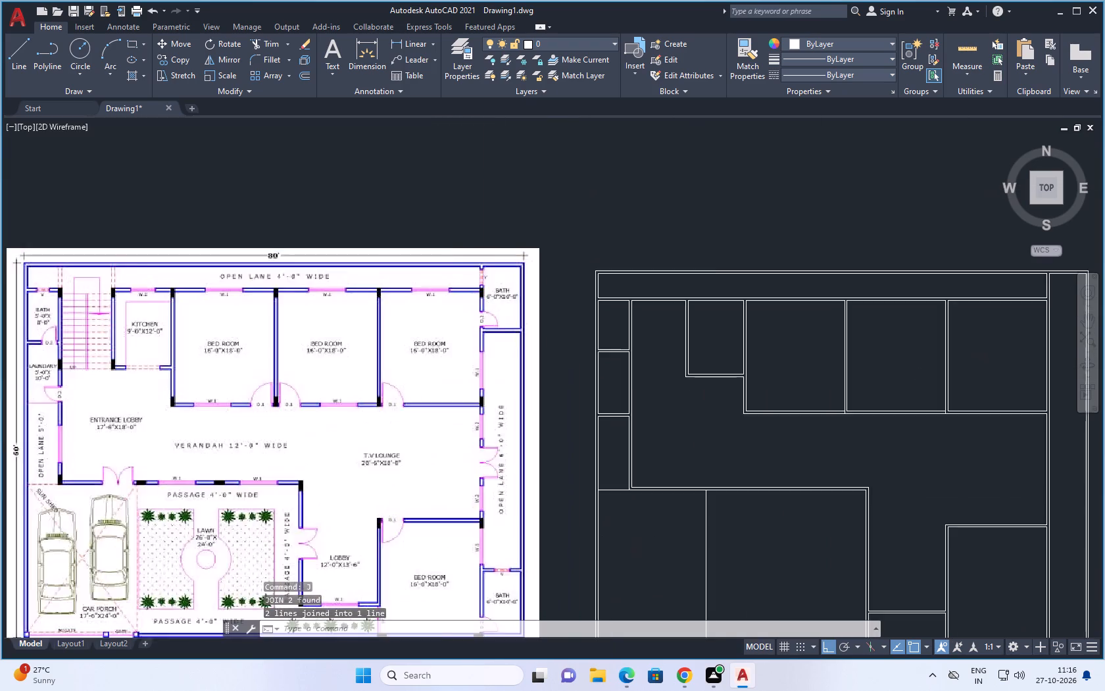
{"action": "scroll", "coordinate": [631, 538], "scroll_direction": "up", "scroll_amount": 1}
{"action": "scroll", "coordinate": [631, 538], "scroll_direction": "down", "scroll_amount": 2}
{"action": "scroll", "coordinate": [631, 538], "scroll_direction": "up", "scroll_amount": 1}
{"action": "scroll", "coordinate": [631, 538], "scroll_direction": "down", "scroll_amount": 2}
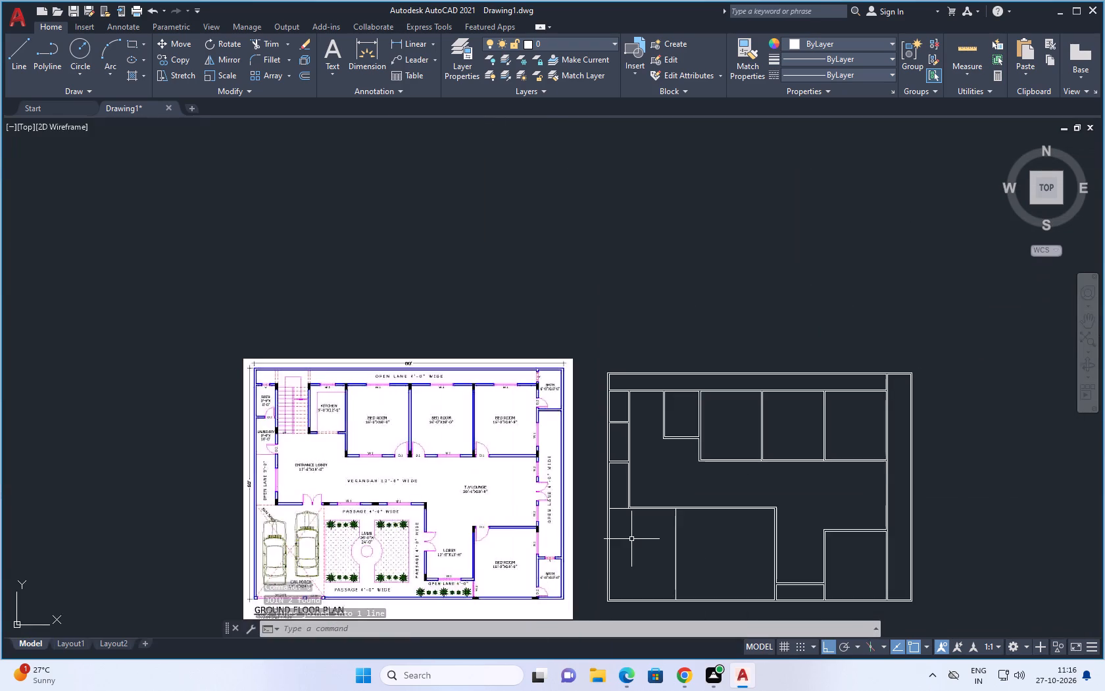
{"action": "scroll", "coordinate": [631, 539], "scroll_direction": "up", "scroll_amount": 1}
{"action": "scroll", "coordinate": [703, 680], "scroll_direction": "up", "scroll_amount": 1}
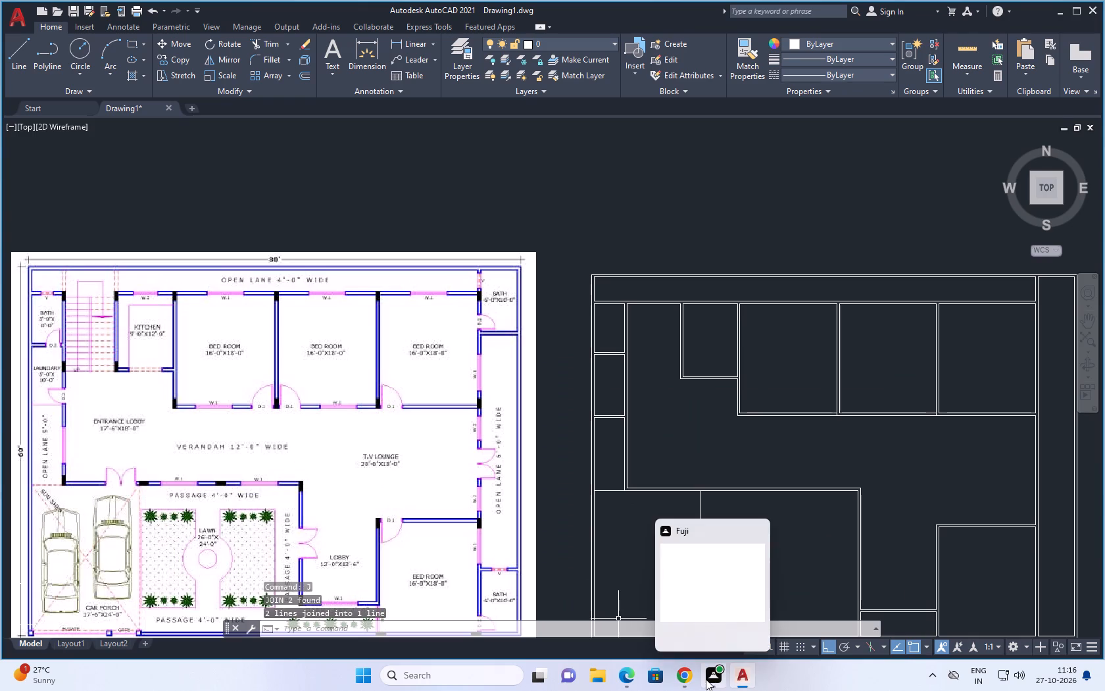
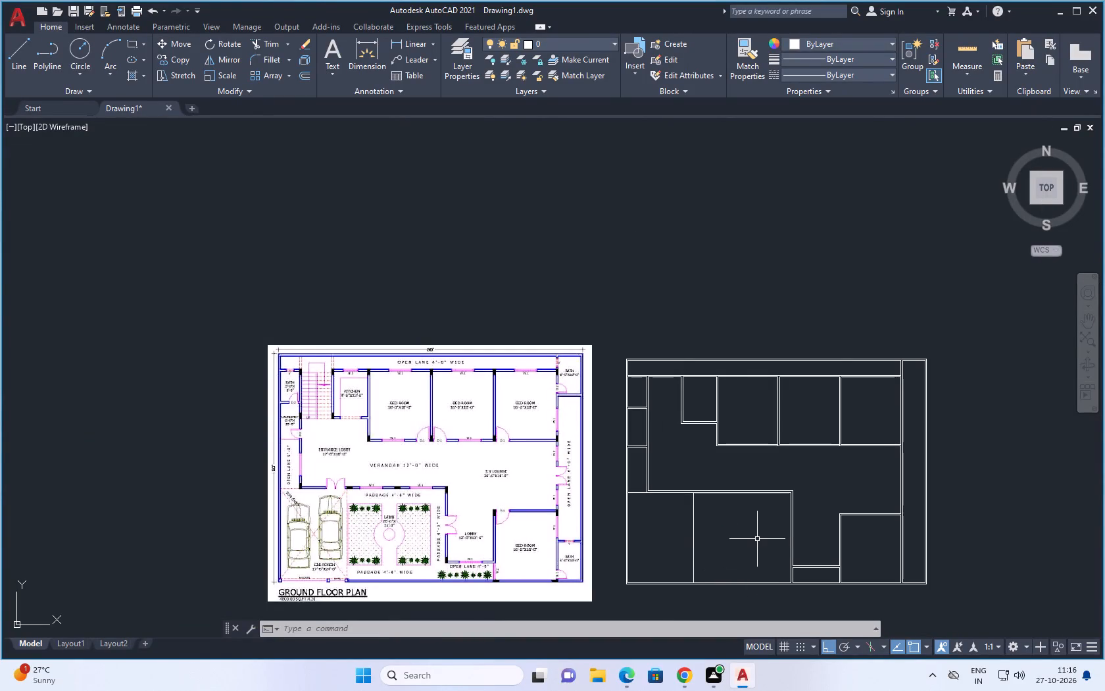
Offset the lawn area's north wall line, east wall line and south outer wall line 4' inward for the passages.
{"action": "scroll", "coordinate": [756, 539], "scroll_direction": "up", "scroll_amount": 2}
{"action": "scroll", "coordinate": [756, 539], "scroll_direction": "down", "scroll_amount": 2}
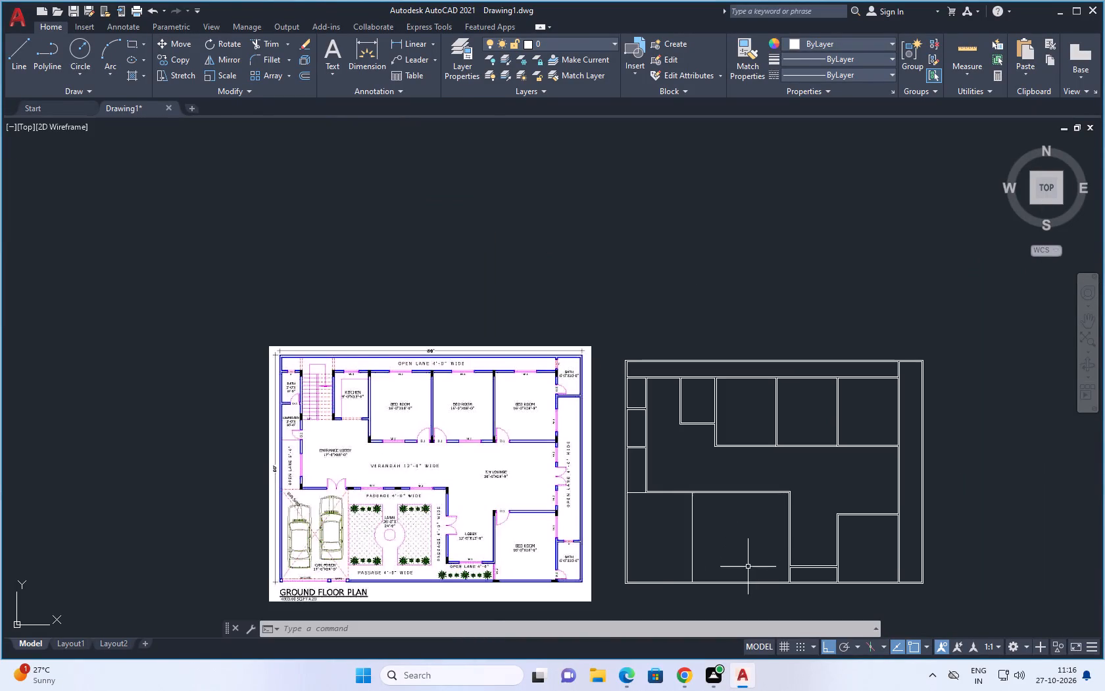
{"action": "scroll", "coordinate": [739, 589], "scroll_direction": "up", "scroll_amount": 1}
{"action": "key", "text": "Escape"}
{"action": "key", "text": "Escape"}
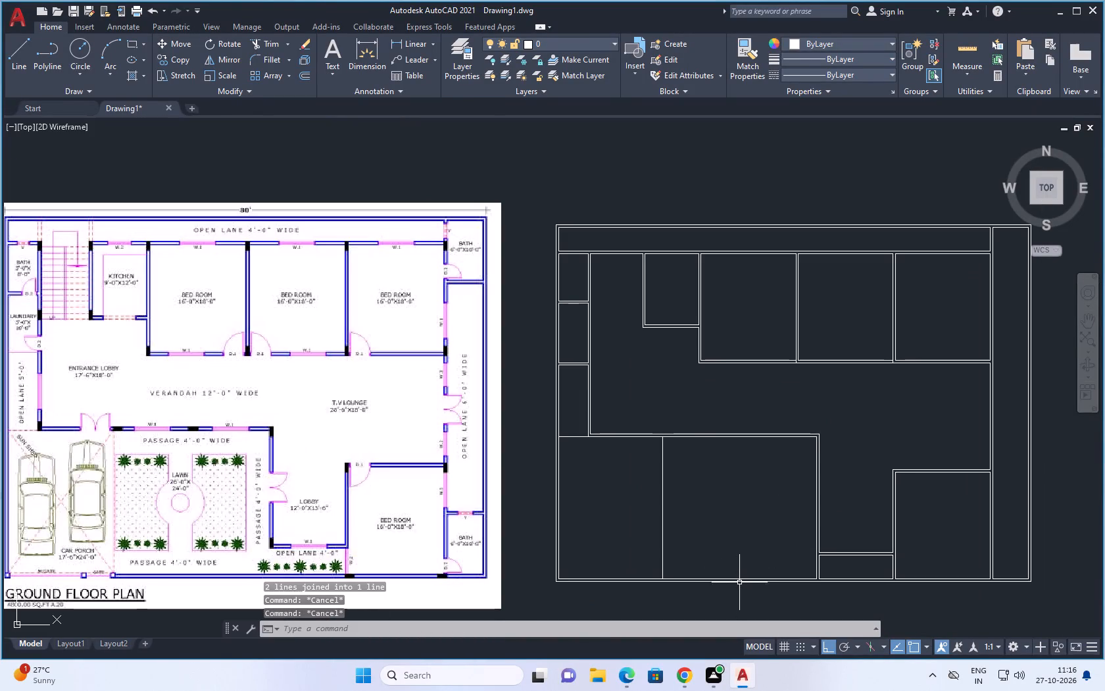
{"action": "key", "text": "o"}
{"action": "key", "text": "space"}
{"action": "key", "text": "4"}
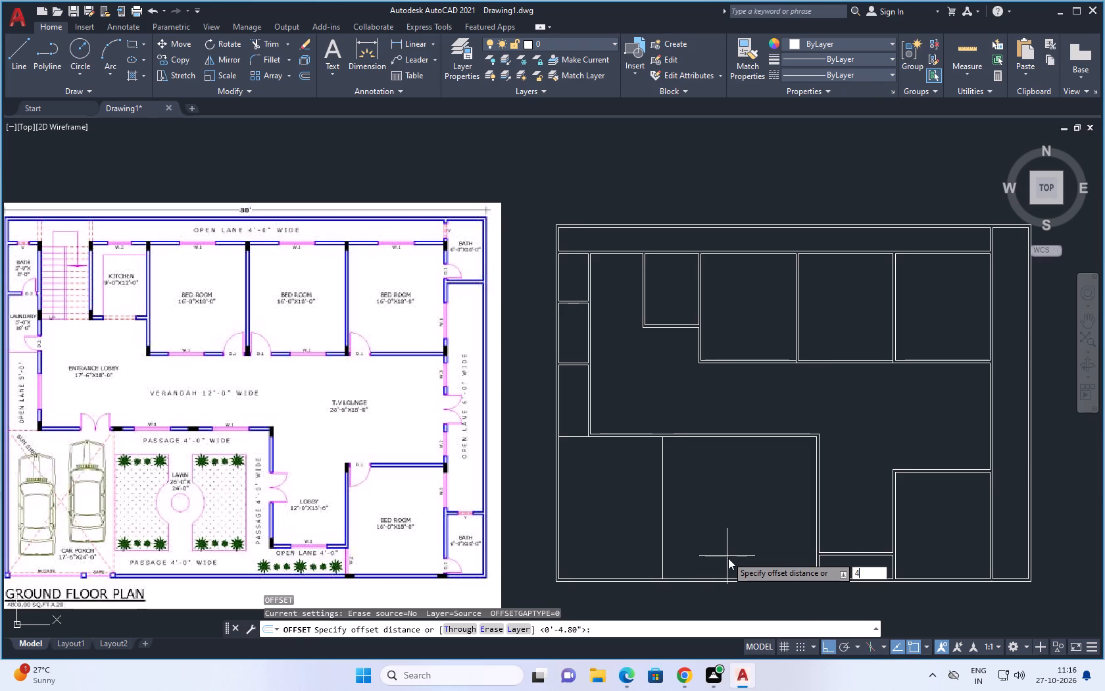
{"action": "key", "text": "apostrophe"}
{"action": "key", "text": "space"}
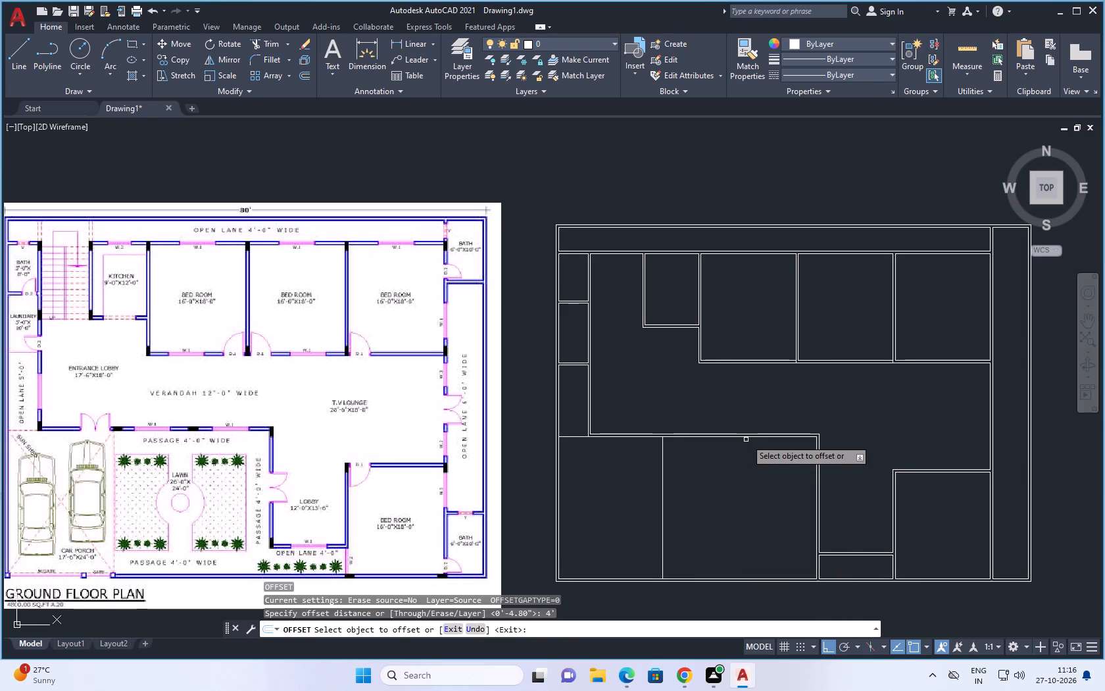
{"action": "left_click", "coordinate": [746, 438]}
{"action": "left_click", "coordinate": [743, 492]}
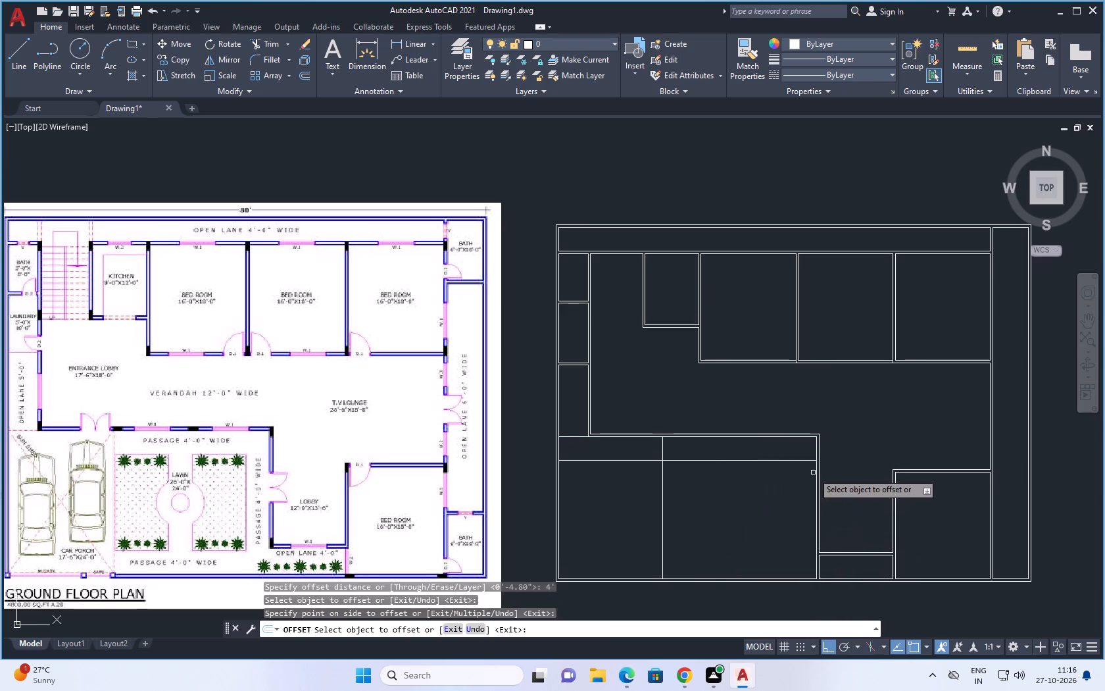
{"action": "left_click", "coordinate": [816, 466]}
{"action": "left_click", "coordinate": [777, 473]}
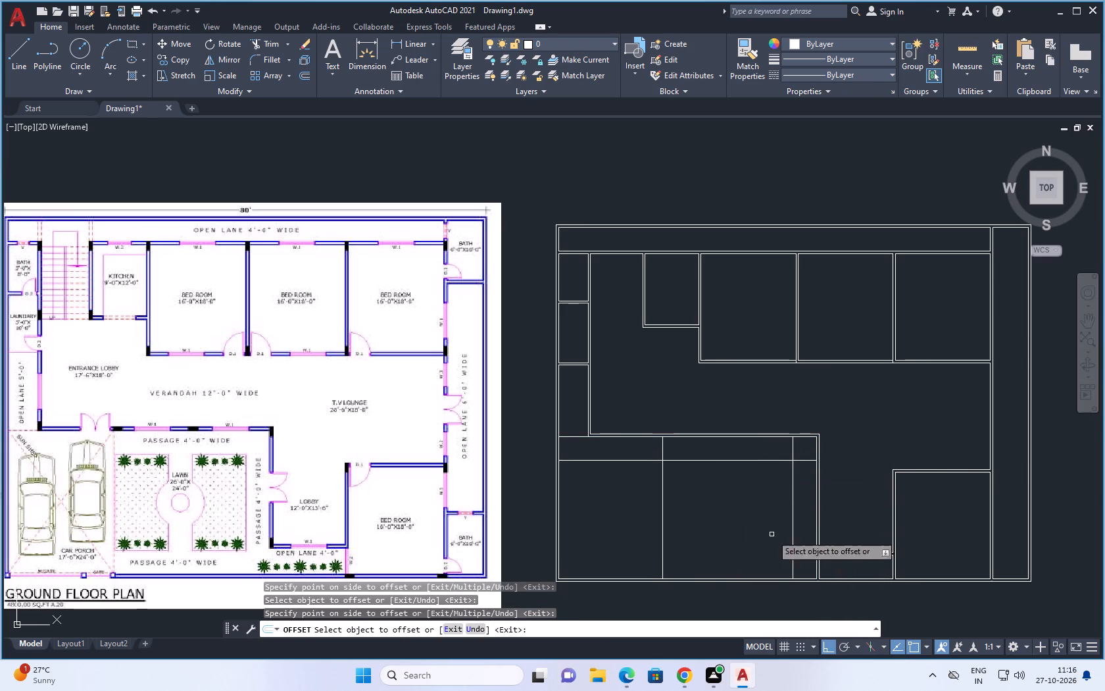
{"action": "left_click", "coordinate": [770, 578]}
{"action": "left_click", "coordinate": [767, 523]}
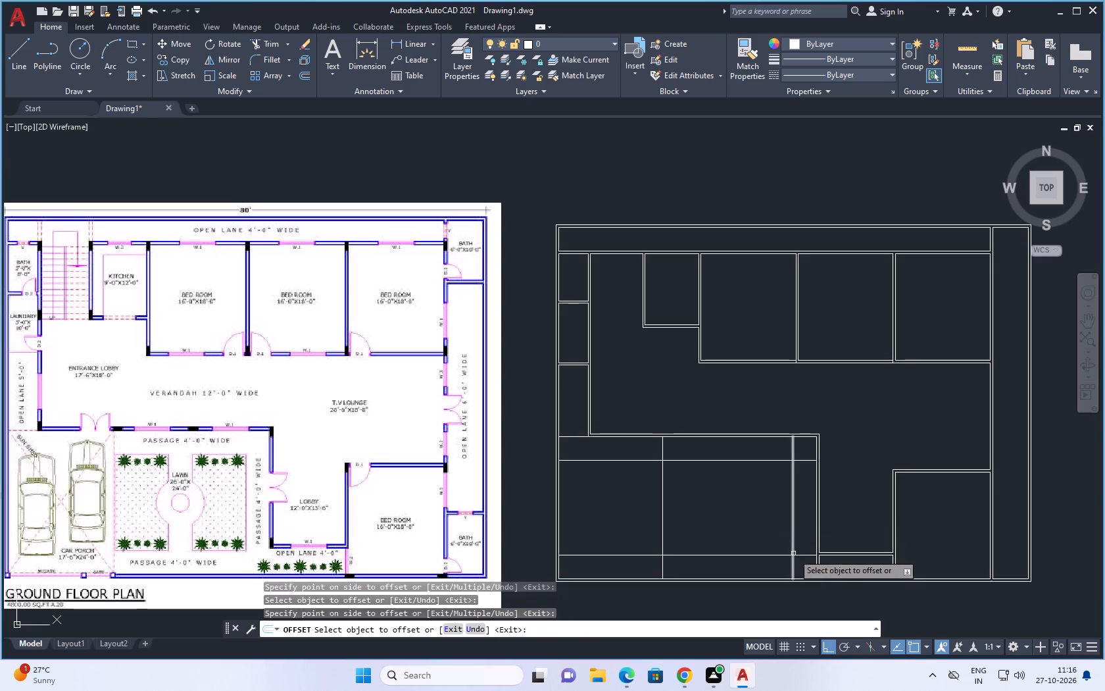
{"action": "key", "text": "Escape"}
{"action": "key", "text": "Escape"}
Trim the passage offset lines where they cross the car porch and overrun the lawn's east corners, leaving the lawn rectangle.
{"action": "key", "text": "t"}
{"action": "key", "text": "r"}
{"action": "key", "text": "space"}
{"action": "key", "text": "space"}
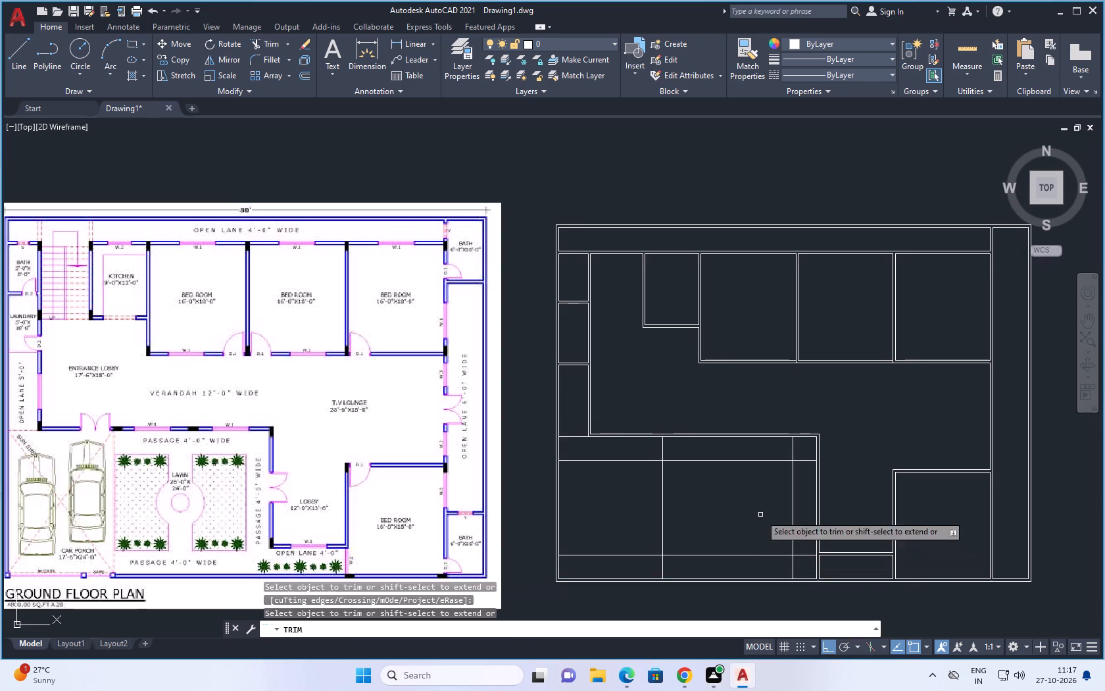
{"action": "left_click_drag", "start_coordinate": [650, 459], "coordinate": [632, 500]}
{"action": "left_click_drag", "start_coordinate": [629, 517], "coordinate": [623, 540]}
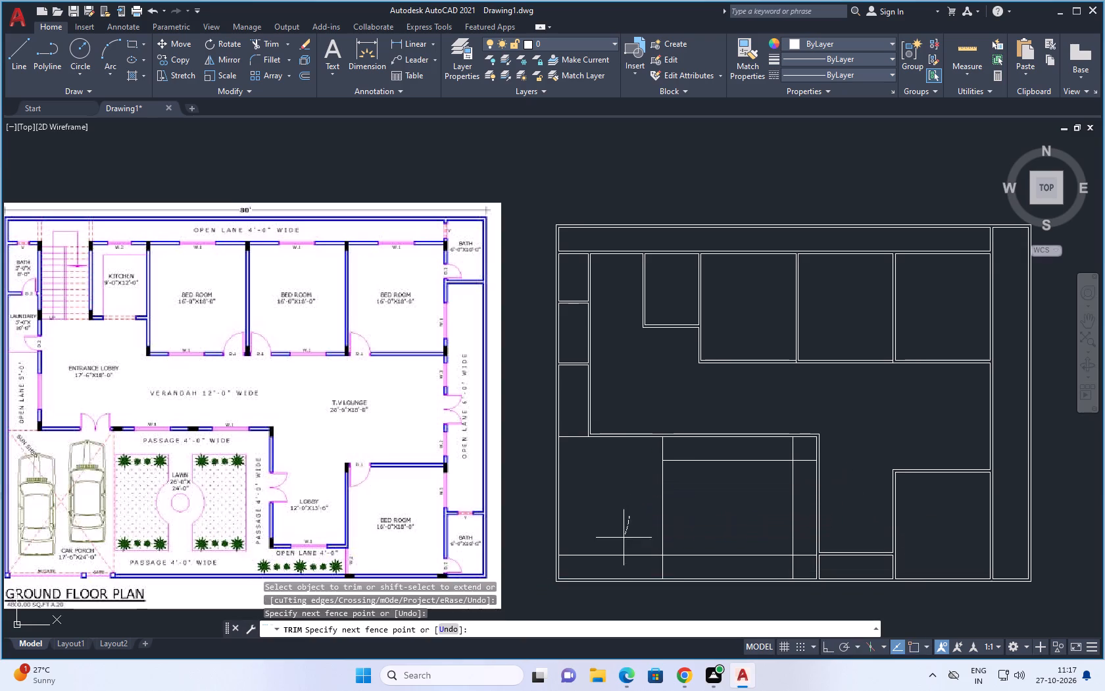
{"action": "left_click_drag", "start_coordinate": [623, 540], "coordinate": [614, 565]}
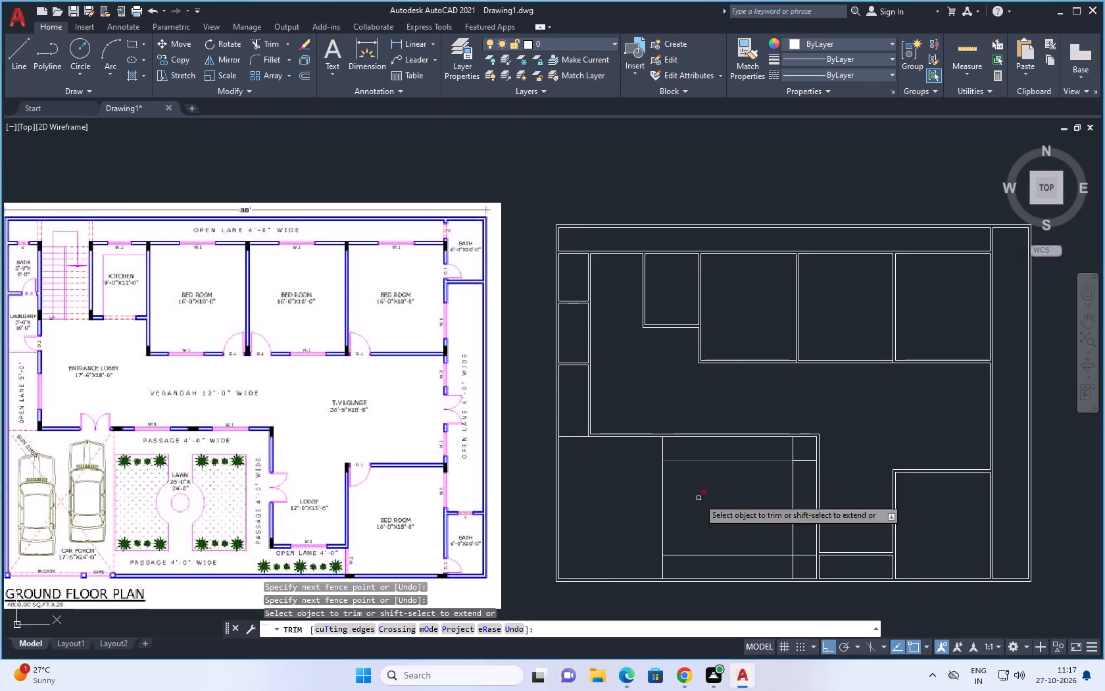
{"action": "left_click", "coordinate": [793, 443]}
{"action": "left_click", "coordinate": [802, 460]}
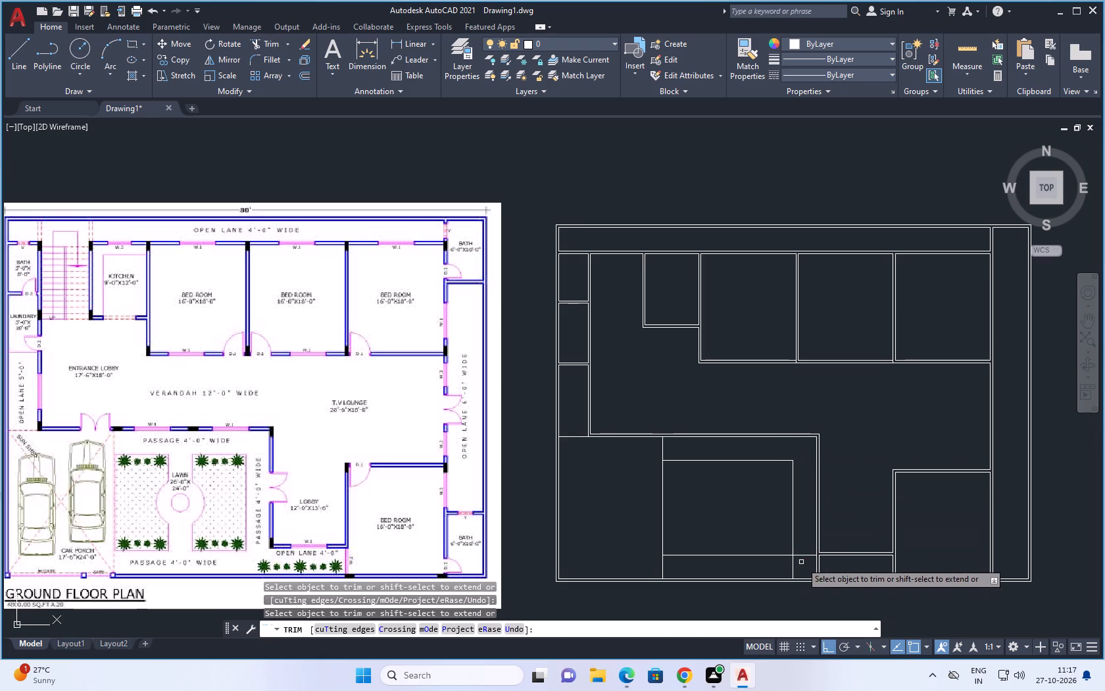
{"action": "left_click", "coordinate": [801, 555]}
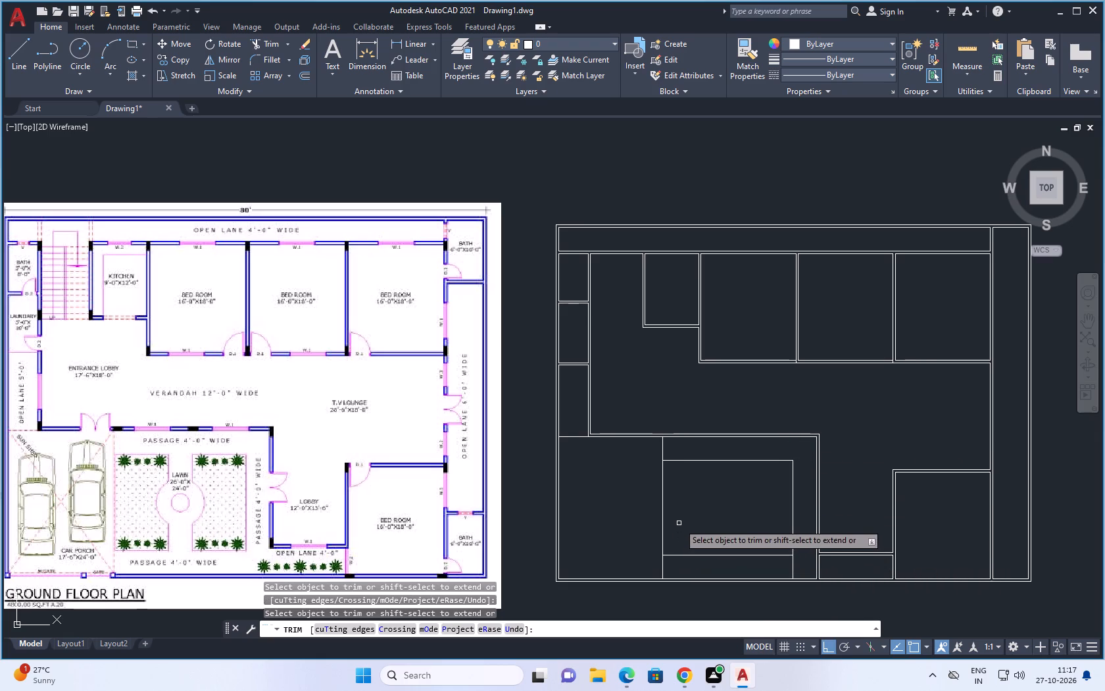
{"action": "key", "text": "Escape"}
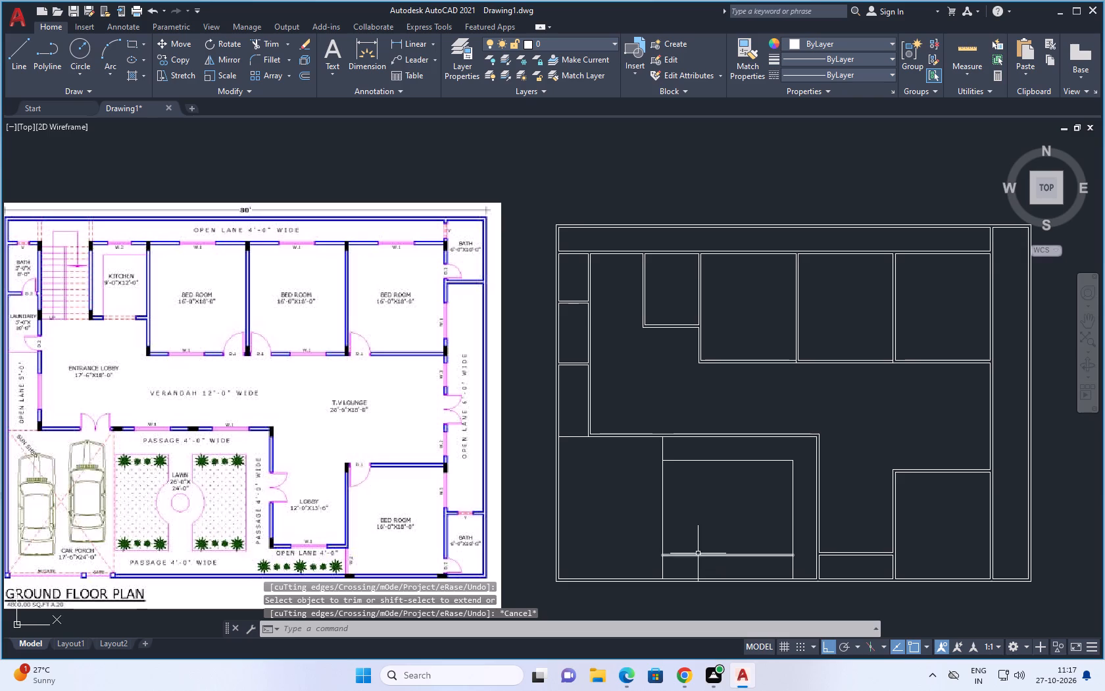
{"action": "key", "text": "Escape"}
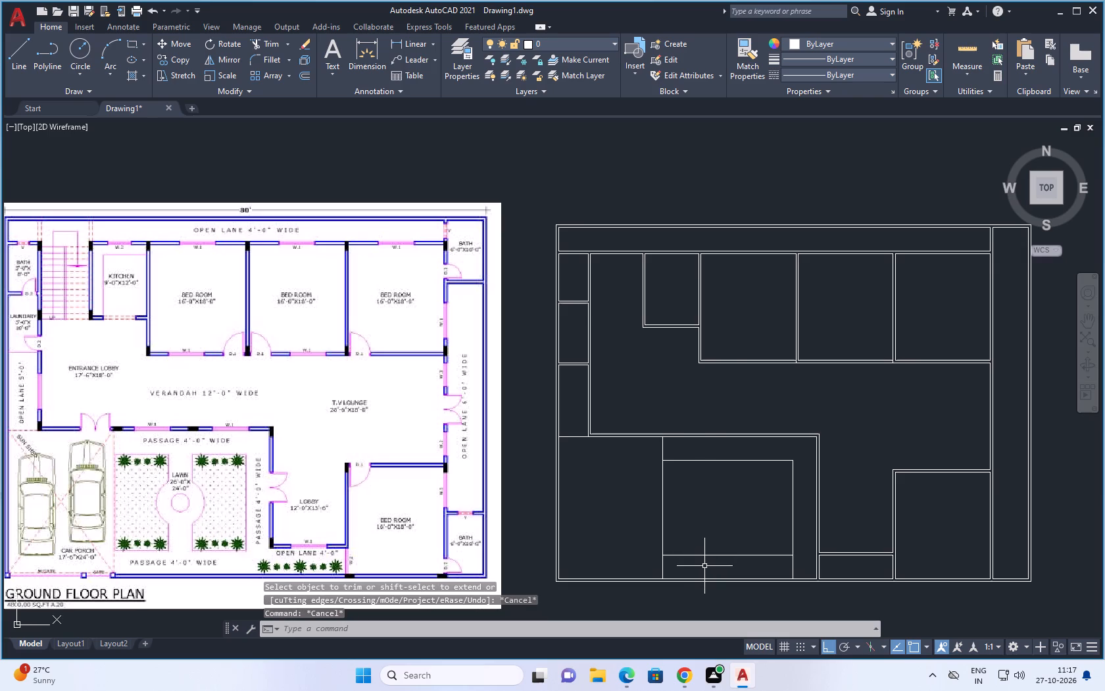
{"action": "key", "text": "Escape"}
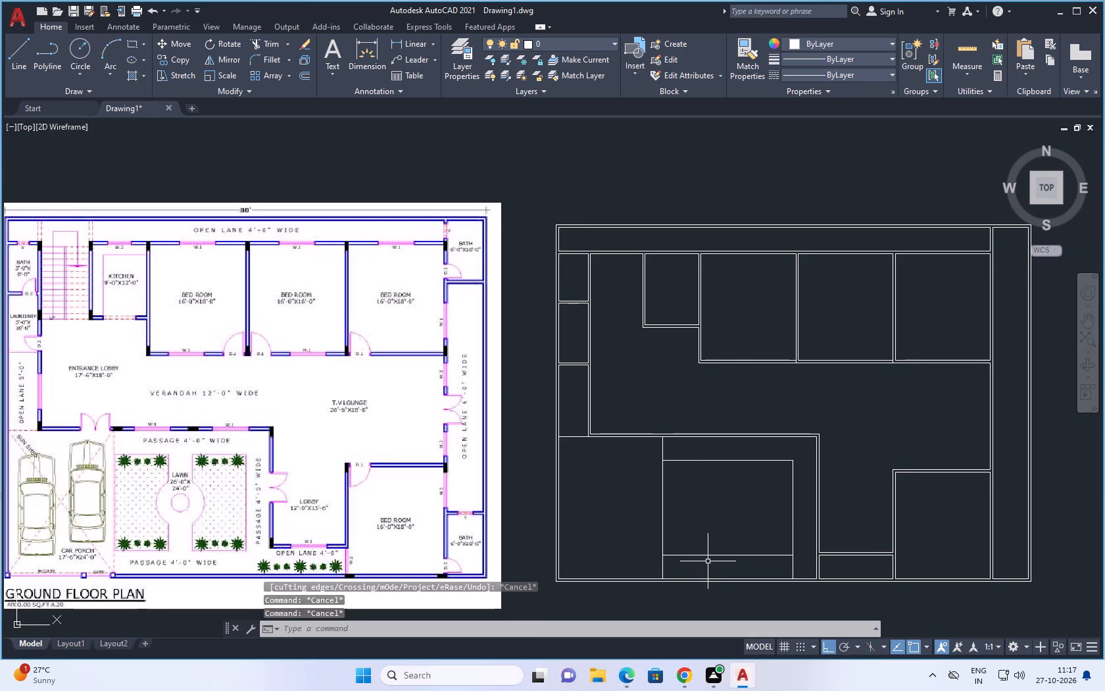
Enable all object snap modes for drawing a line.
{"action": "type", "text": "l"}
{"action": "key", "text": "space"}
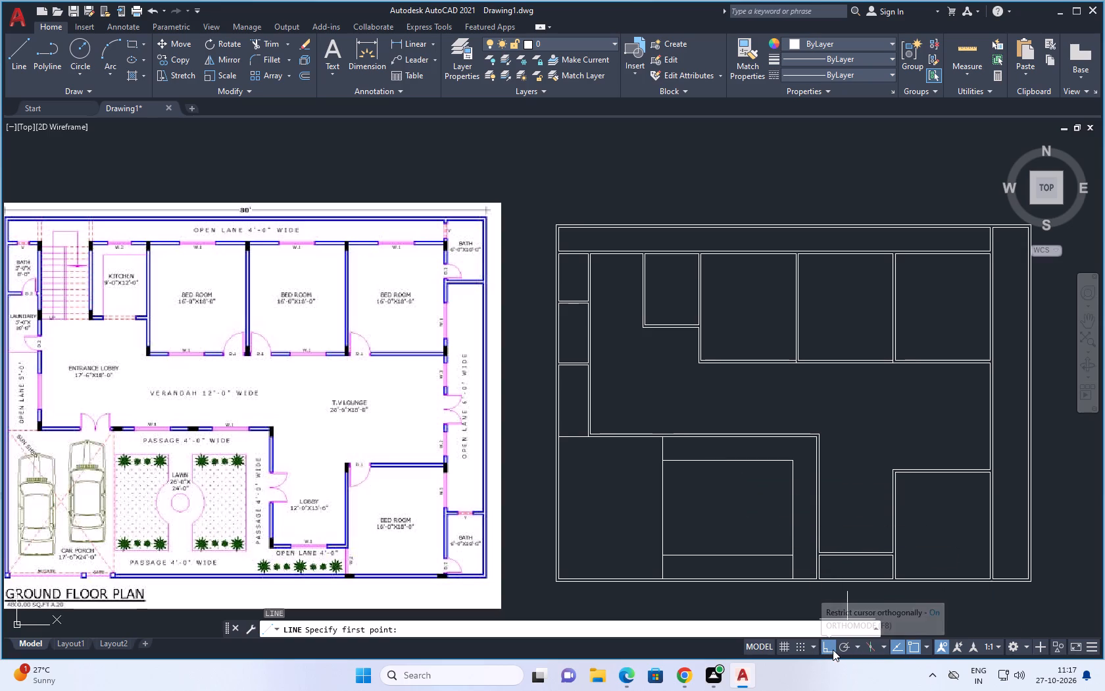
{"action": "left_click", "coordinate": [925, 651]}
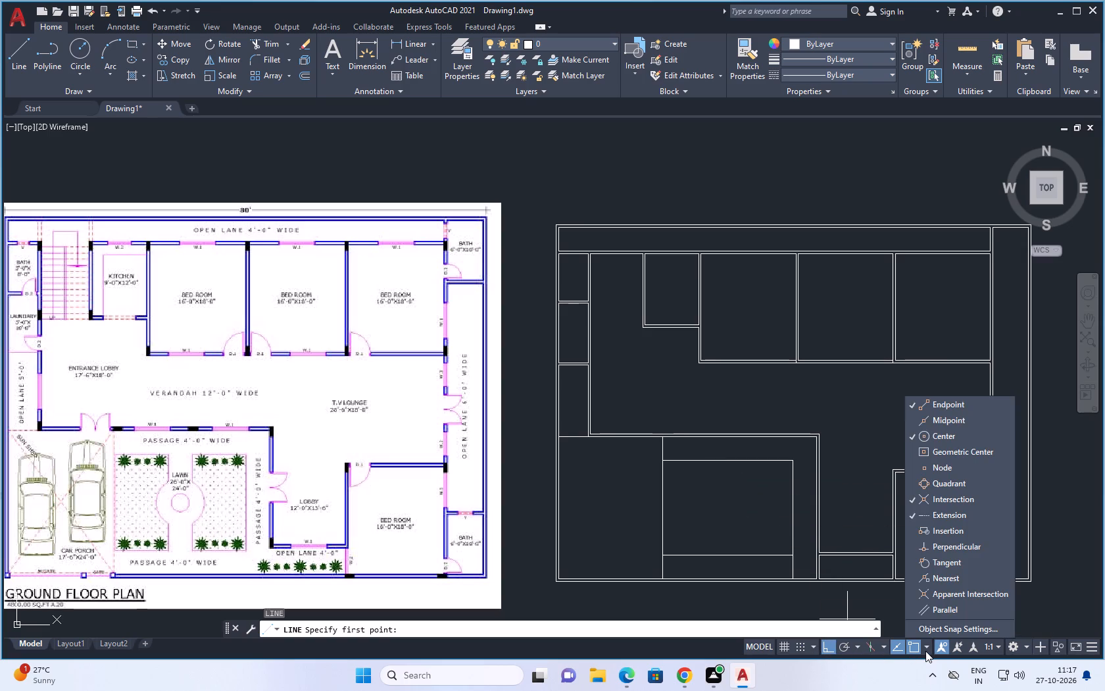
{"action": "left_click", "coordinate": [937, 629]}
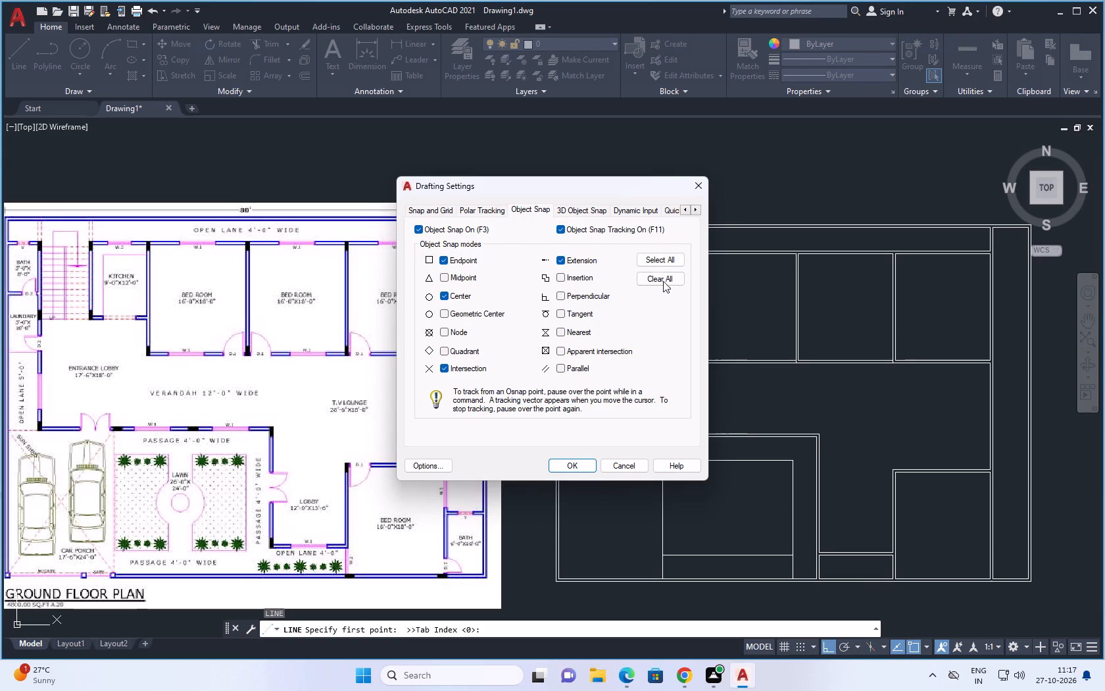
{"action": "left_click", "coordinate": [668, 257]}
{"action": "left_click", "coordinate": [590, 461]}
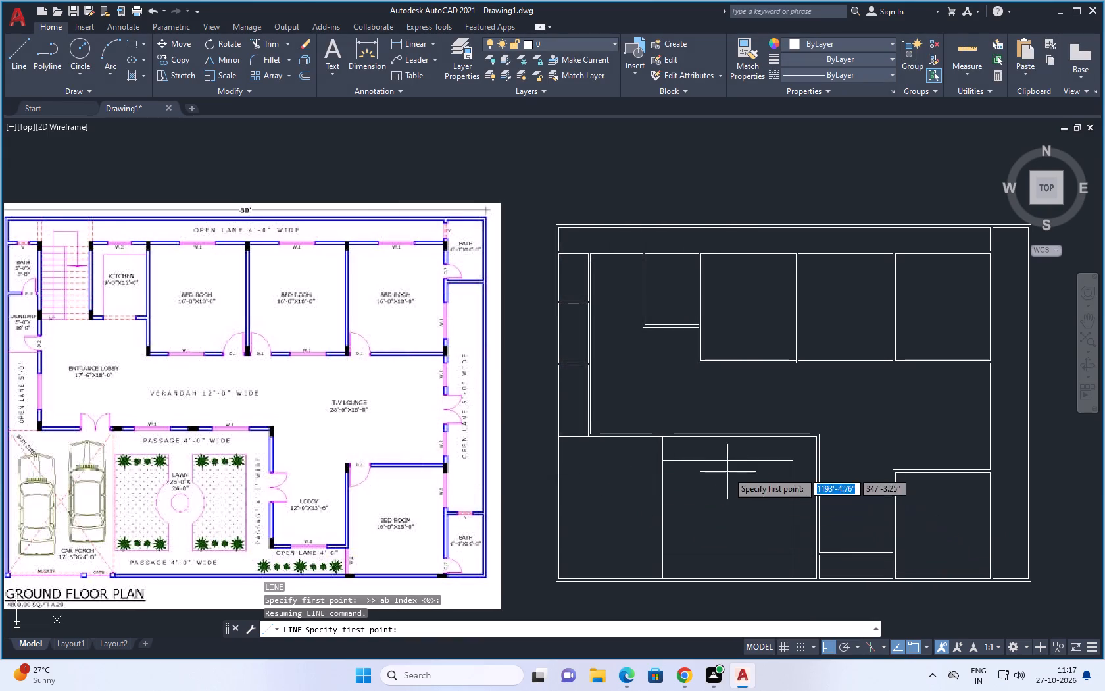
Draw a 16' vertical centre line between the midpoints of the lawn's north and south edges.
{"action": "left_click", "coordinate": [727, 462]}
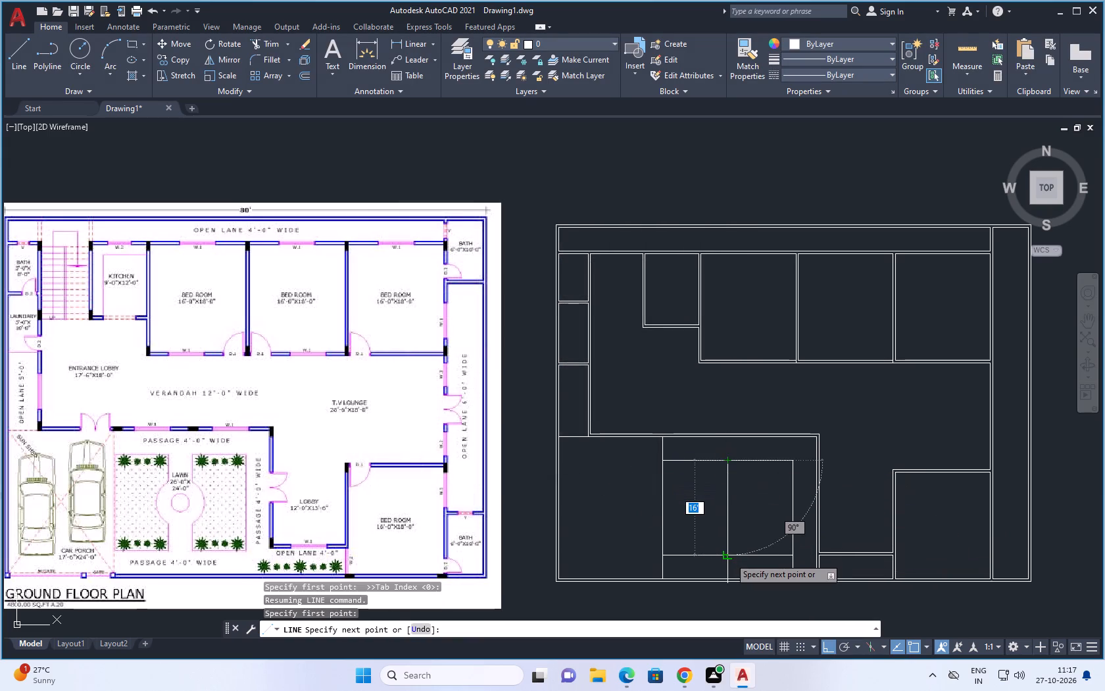
{"action": "left_click", "coordinate": [729, 557]}
{"action": "key", "text": "Escape"}
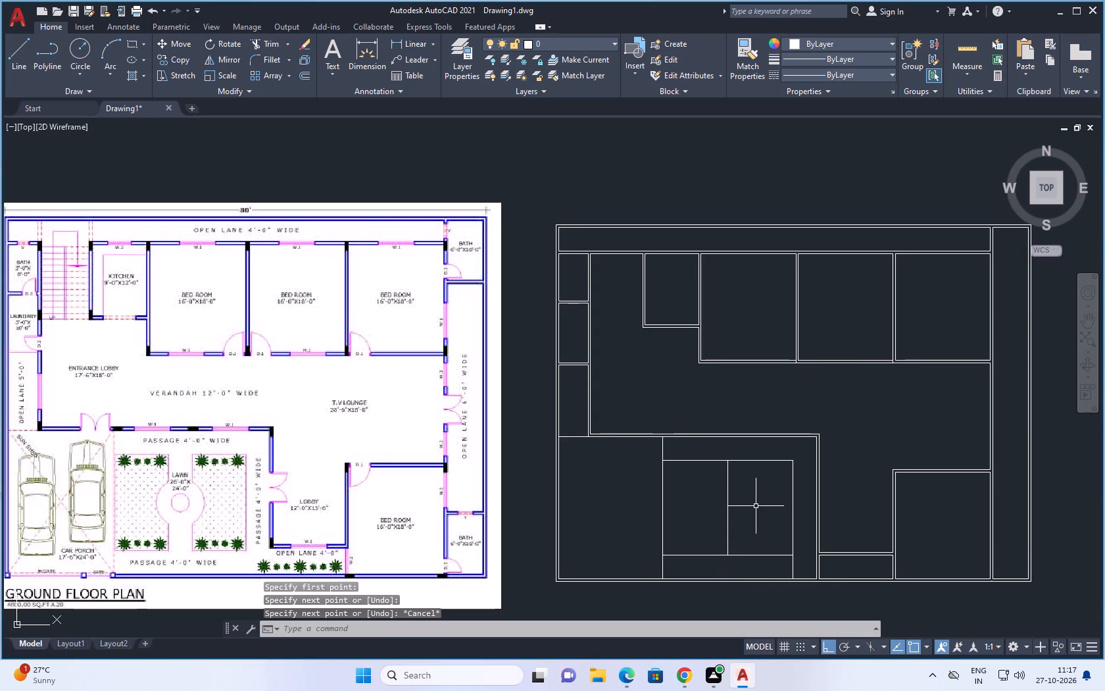
Offset the lawn's vertical centre line 2' to both sides for the central path.
{"action": "type", "text": "o 2'"}
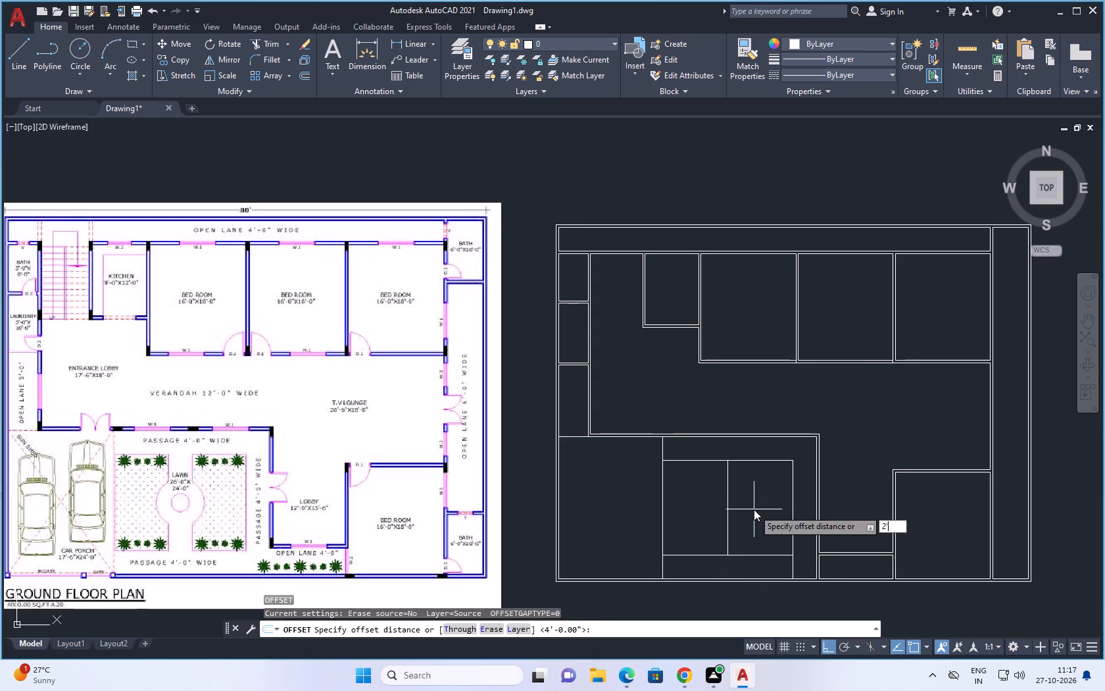
{"action": "key", "text": "space"}
{"action": "left_click", "coordinate": [728, 488]}
{"action": "left_click", "coordinate": [692, 494]}
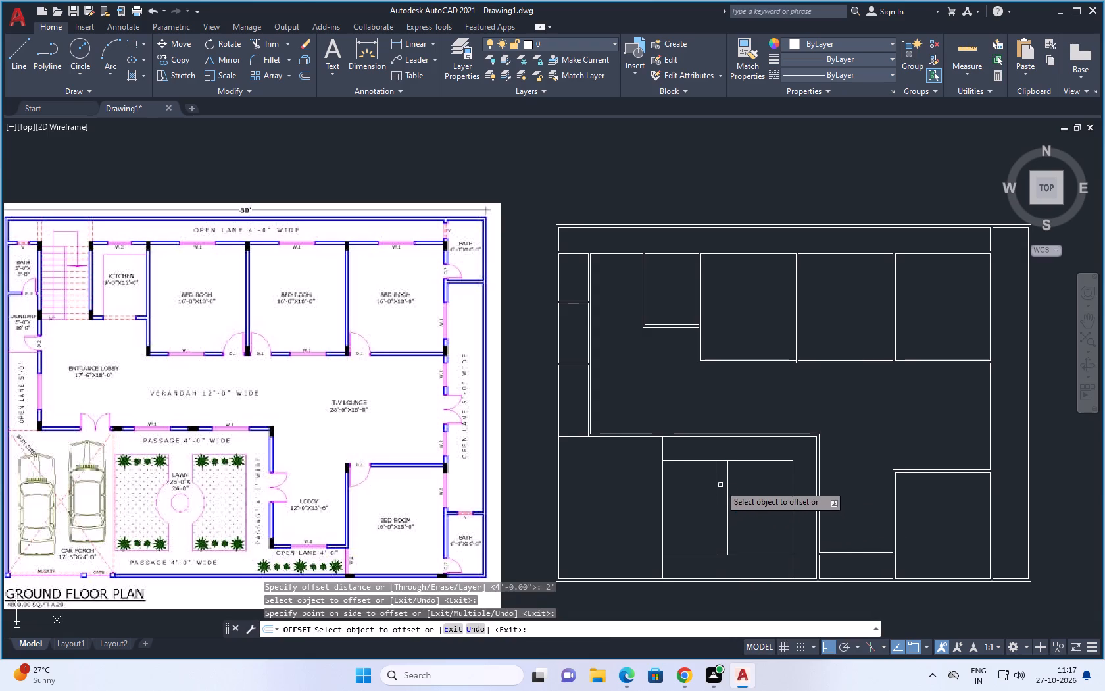
{"action": "left_click", "coordinate": [726, 474]}
{"action": "left_click", "coordinate": [749, 476]}
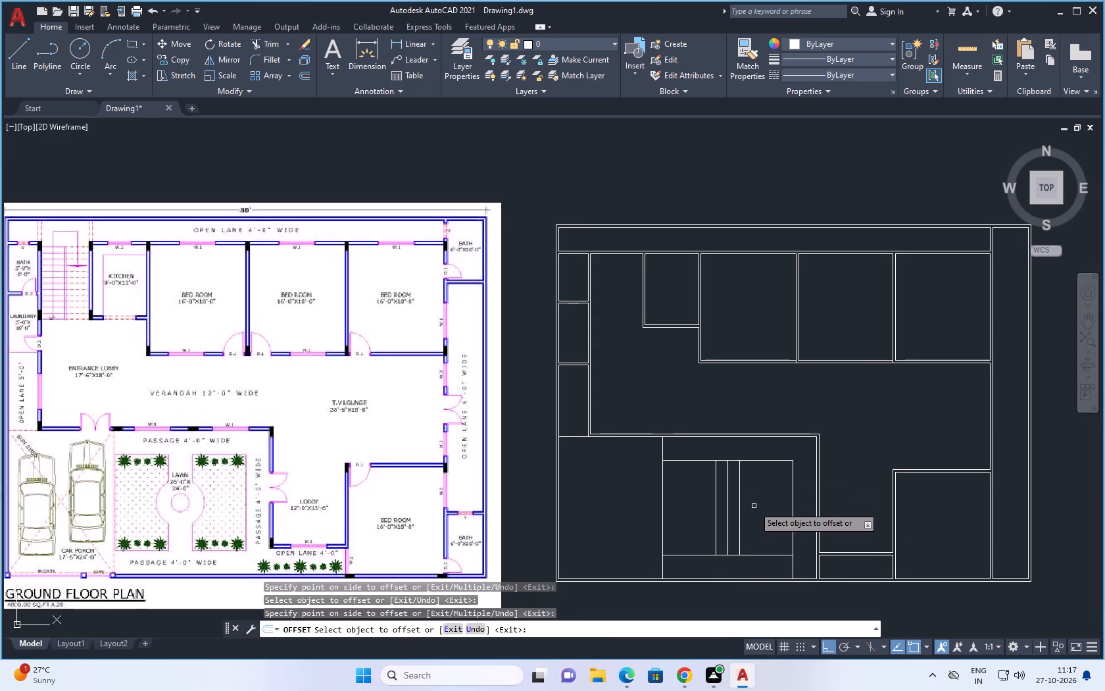
{"action": "key", "text": "Escape"}
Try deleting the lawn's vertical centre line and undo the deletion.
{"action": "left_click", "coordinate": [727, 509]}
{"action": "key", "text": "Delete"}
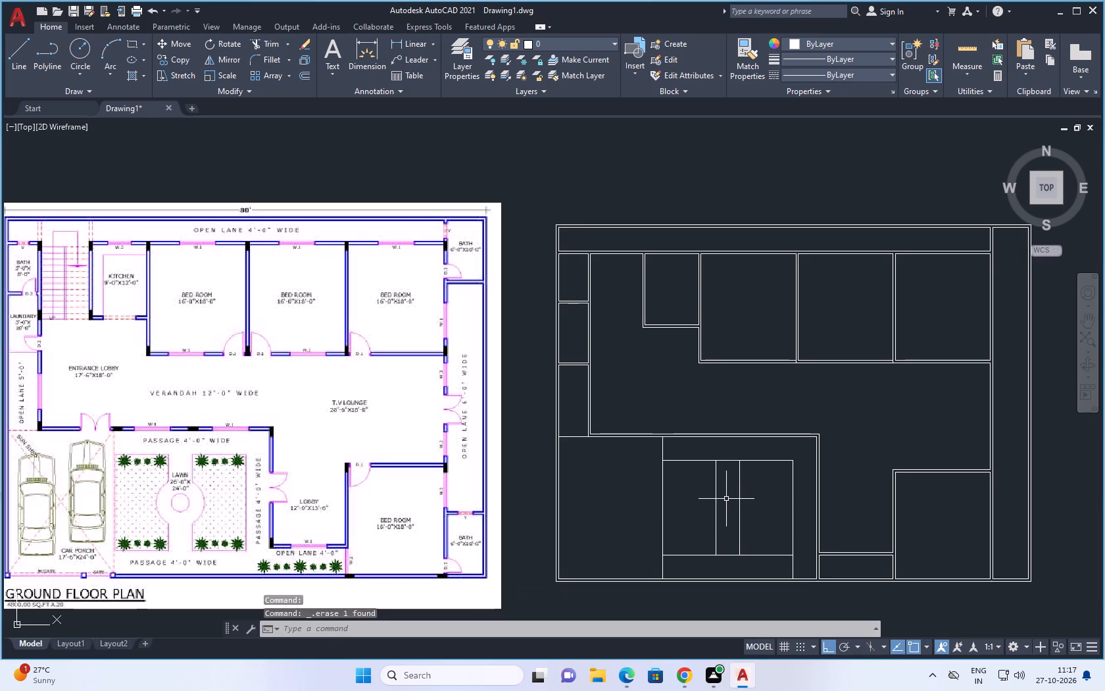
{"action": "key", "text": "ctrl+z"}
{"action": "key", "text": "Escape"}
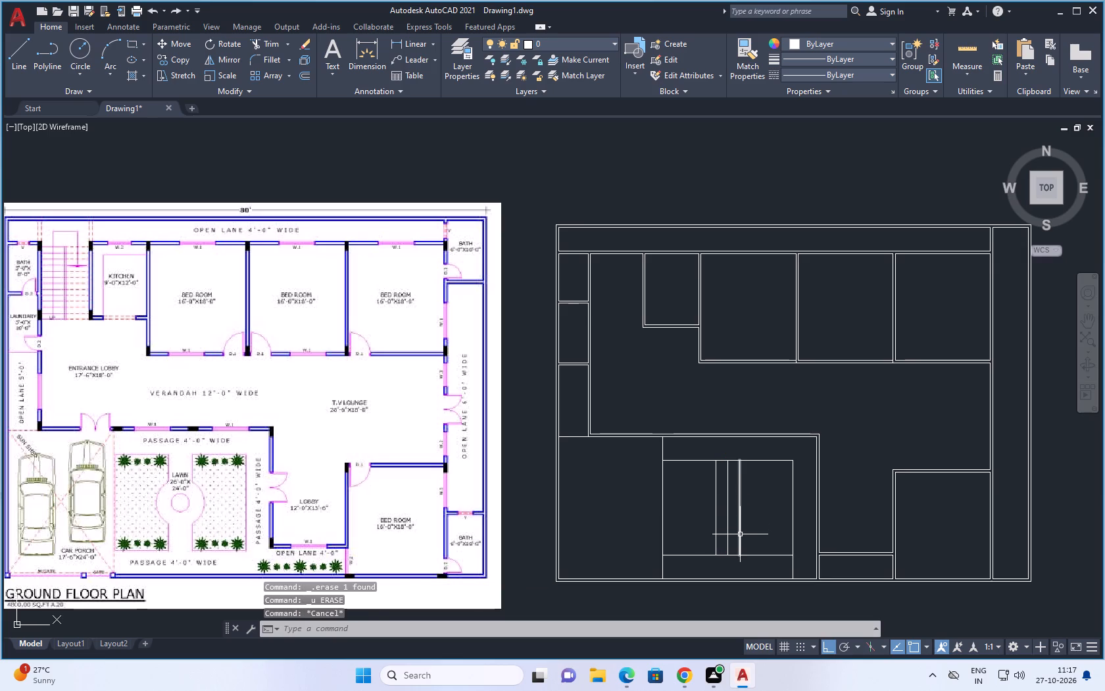
Draw a circle of about 1'-9" radius centred on the midpoint of the lawn's centre line.
{"action": "key", "text": "c"}
{"action": "key", "text": "space"}
{"action": "left_click", "coordinate": [727, 510]}
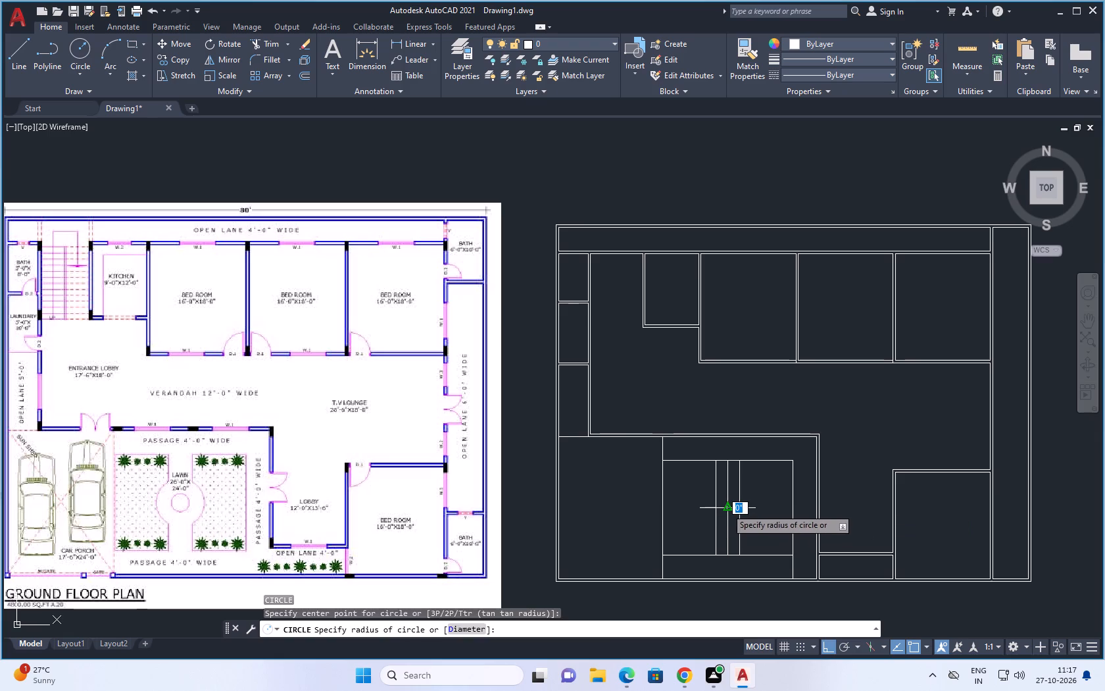
{"action": "scroll", "coordinate": [725, 498], "scroll_direction": "up", "scroll_amount": 2}
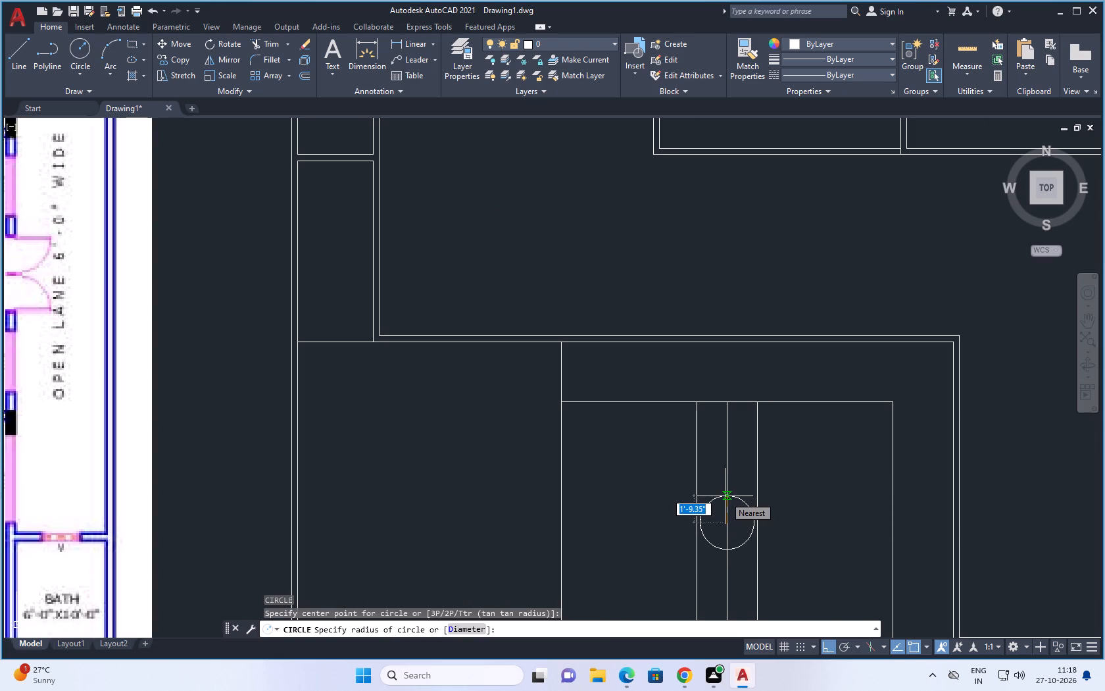
{"action": "left_click", "coordinate": [725, 496]}
Draw a concentric outer circle of 4' radius around the small circle at the lawn's centre.
{"action": "key", "text": "space"}
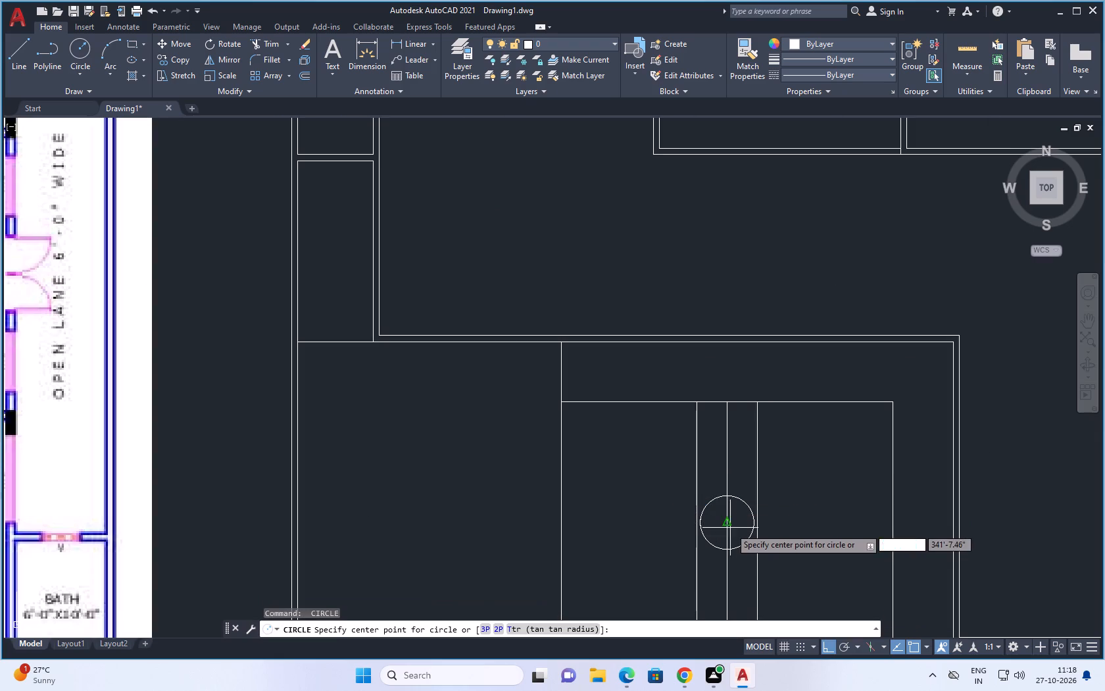
{"action": "left_click", "coordinate": [728, 525]}
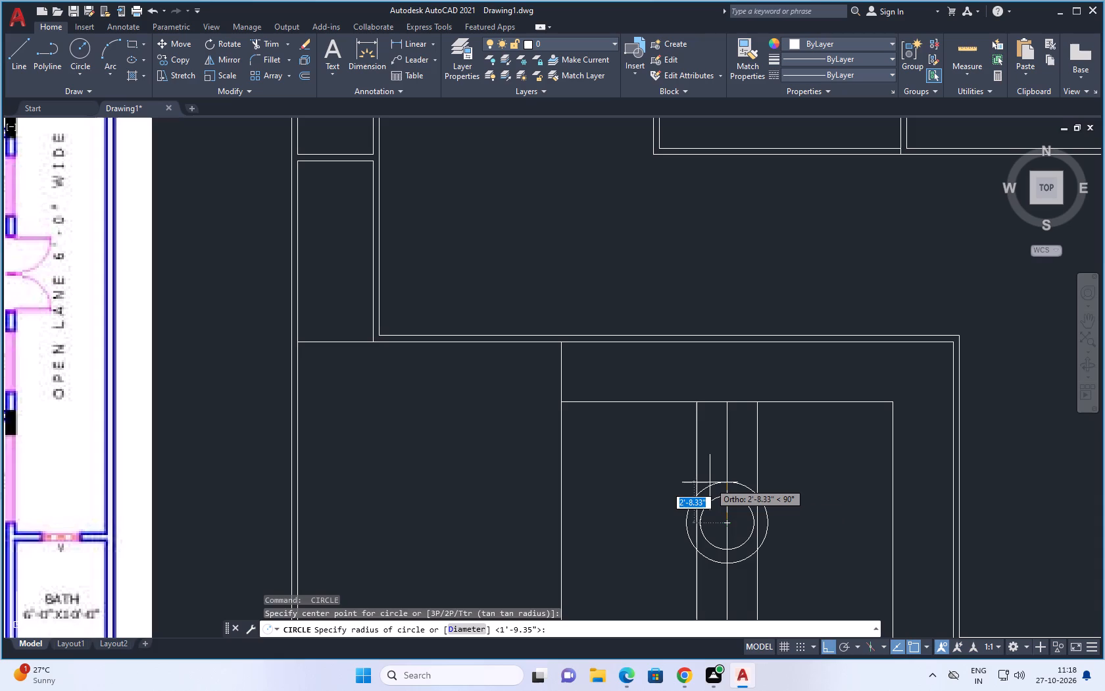
{"action": "scroll", "coordinate": [710, 482], "scroll_direction": "up", "scroll_amount": 3}
{"action": "scroll", "coordinate": [710, 482], "scroll_direction": "down", "scroll_amount": 3}
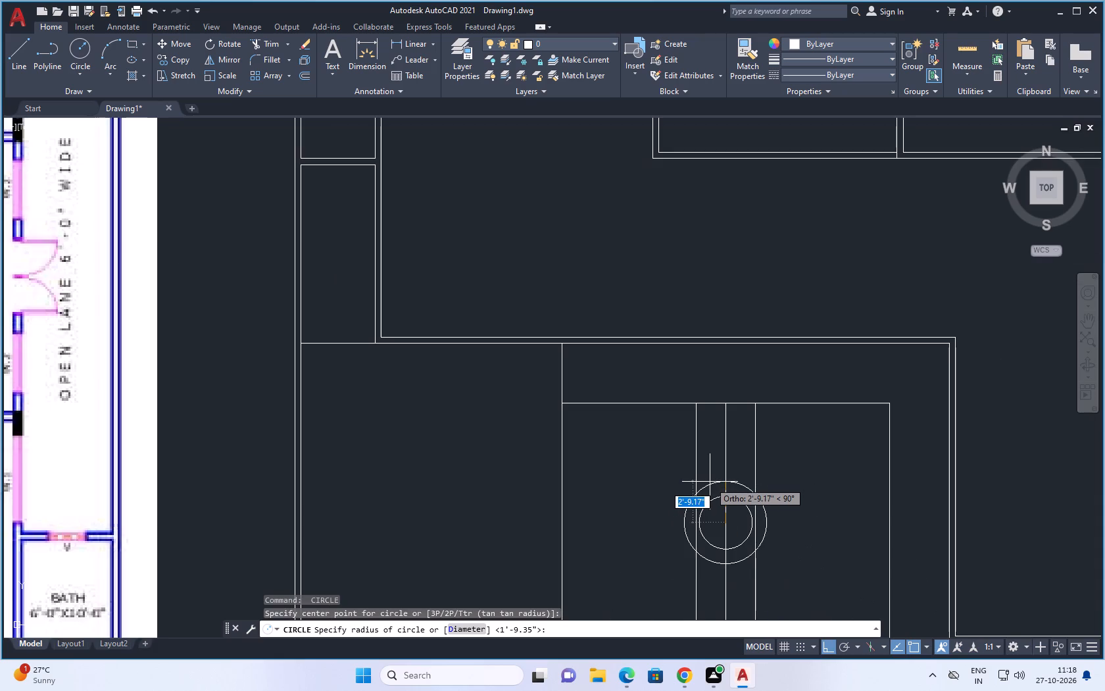
{"action": "scroll", "coordinate": [708, 475], "scroll_direction": "down", "scroll_amount": 1}
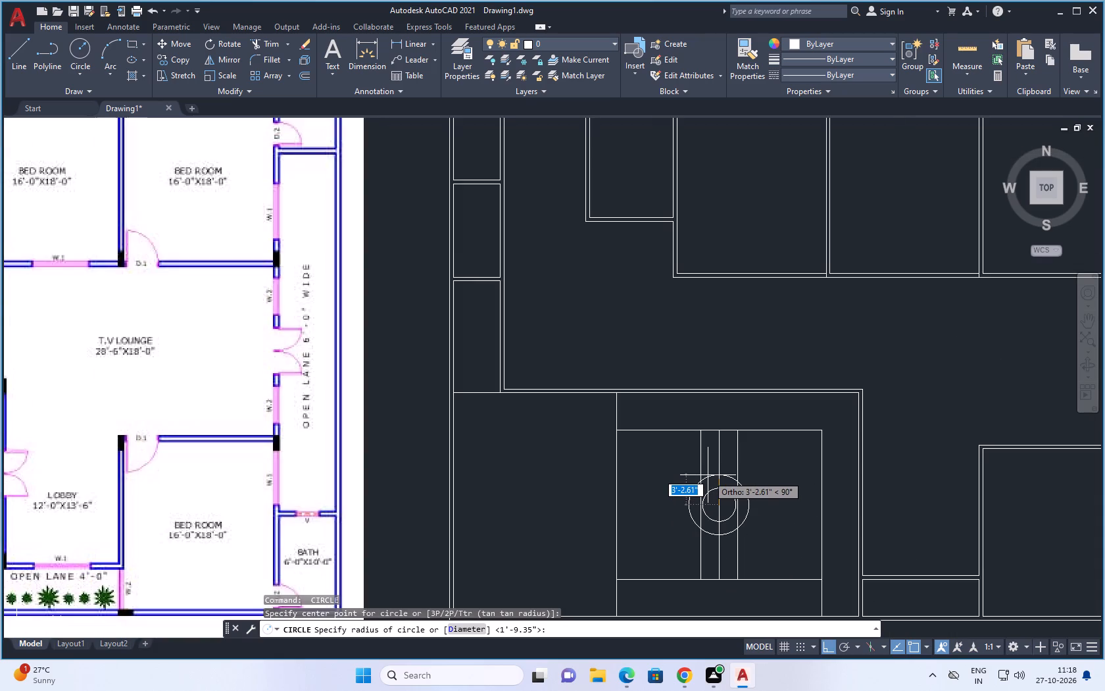
{"action": "key", "text": "4"}
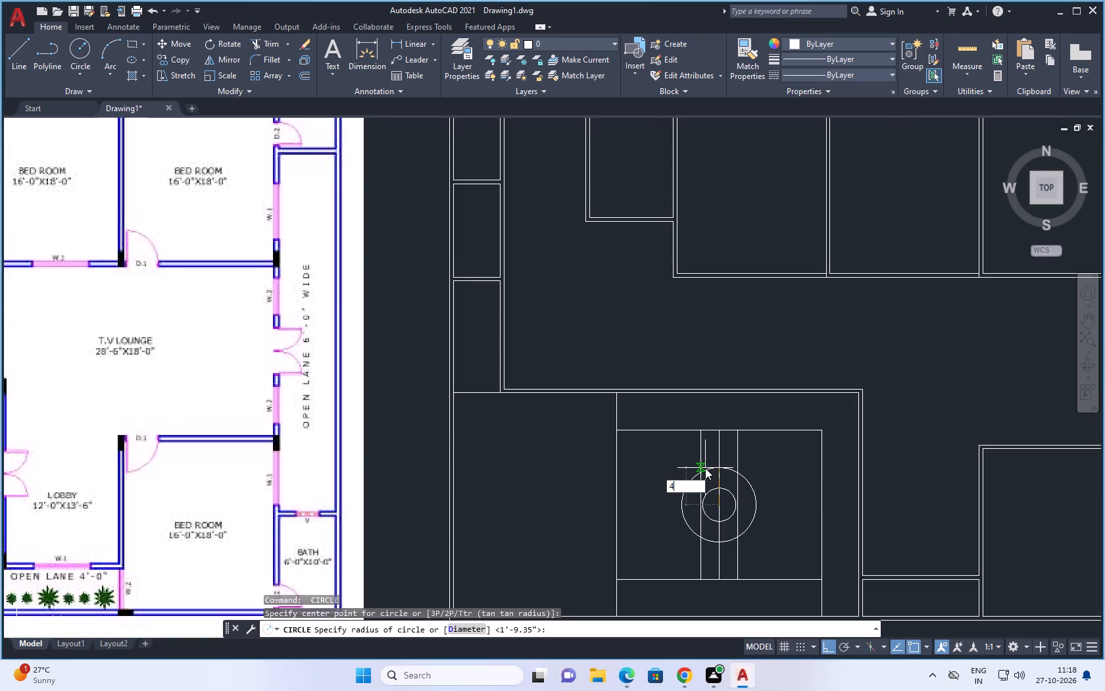
{"action": "key", "text": "apostrophe"}
{"action": "key", "text": "Return"}
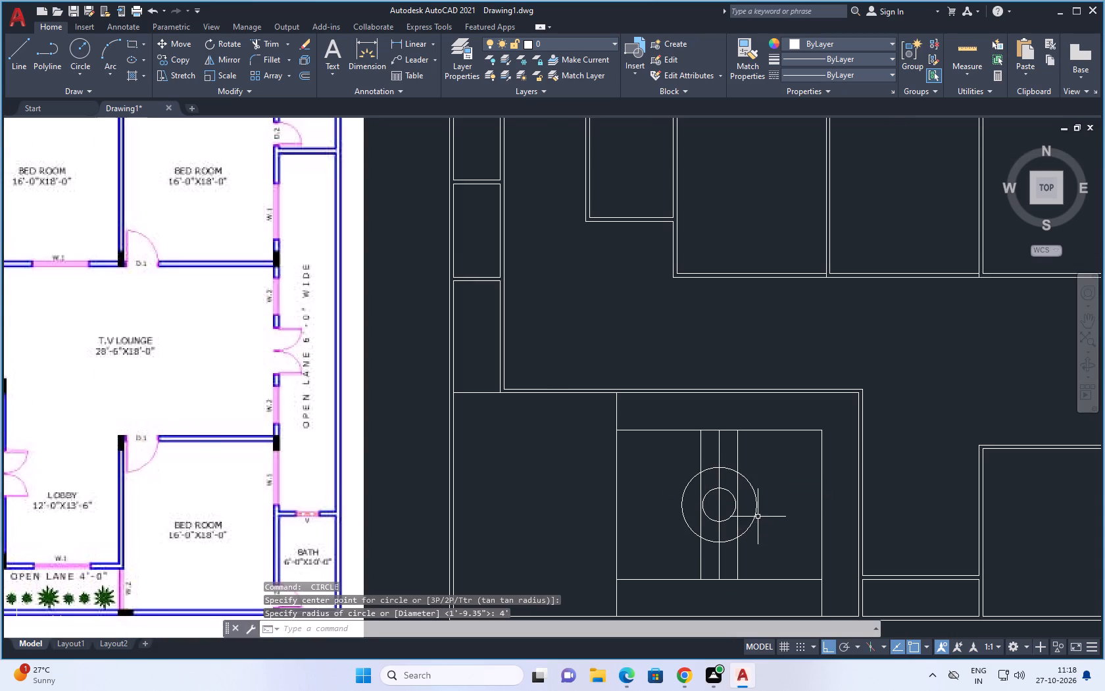
Delete the lawn's vertical centre line, keeping the two offset path lines and both circles.
{"action": "scroll", "coordinate": [758, 517], "scroll_direction": "down", "scroll_amount": 2}
{"action": "key", "text": "Escape"}
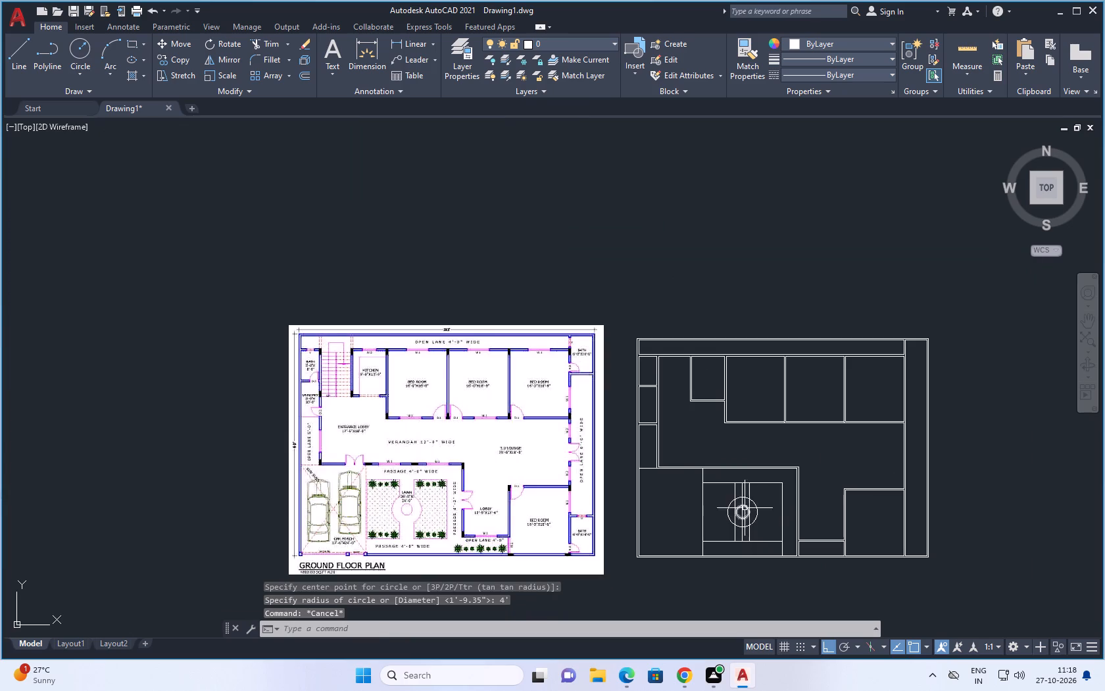
{"action": "scroll", "coordinate": [743, 506], "scroll_direction": "up", "scroll_amount": 2}
{"action": "left_click", "coordinate": [736, 516]}
{"action": "key", "text": "Delete"}
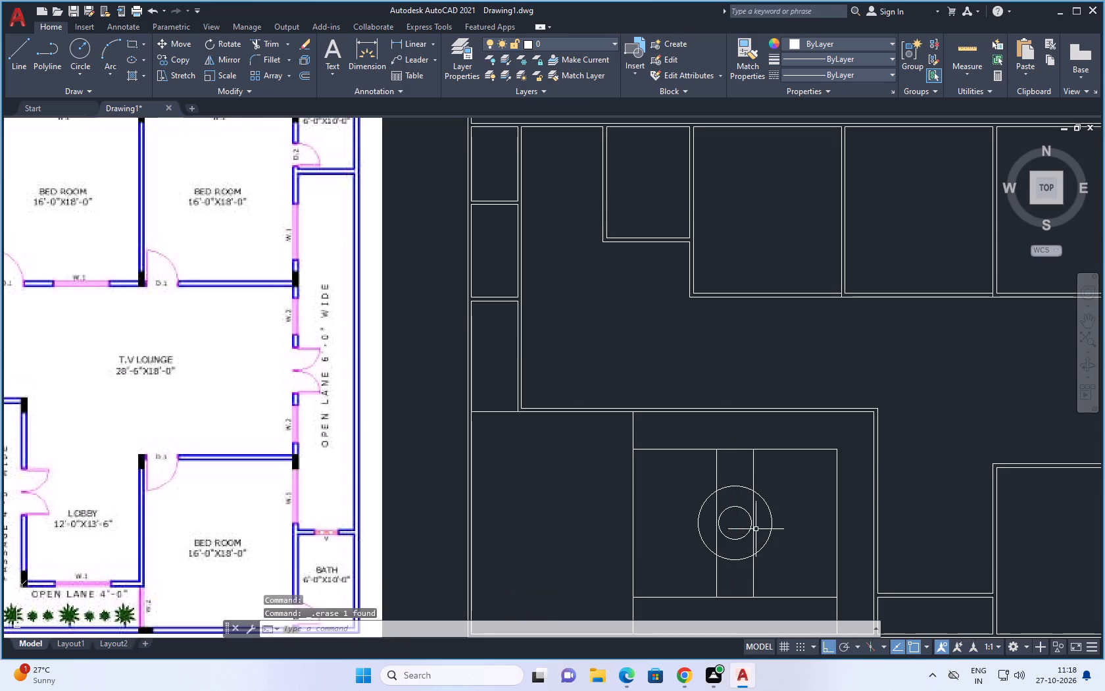
Trim the path lines inside the lawn's outer circle and the circle's upper and lower arcs between the path lines.
{"action": "key", "text": "Escape"}
{"action": "key", "text": "Escape"}
{"action": "type", "text": "tr"}
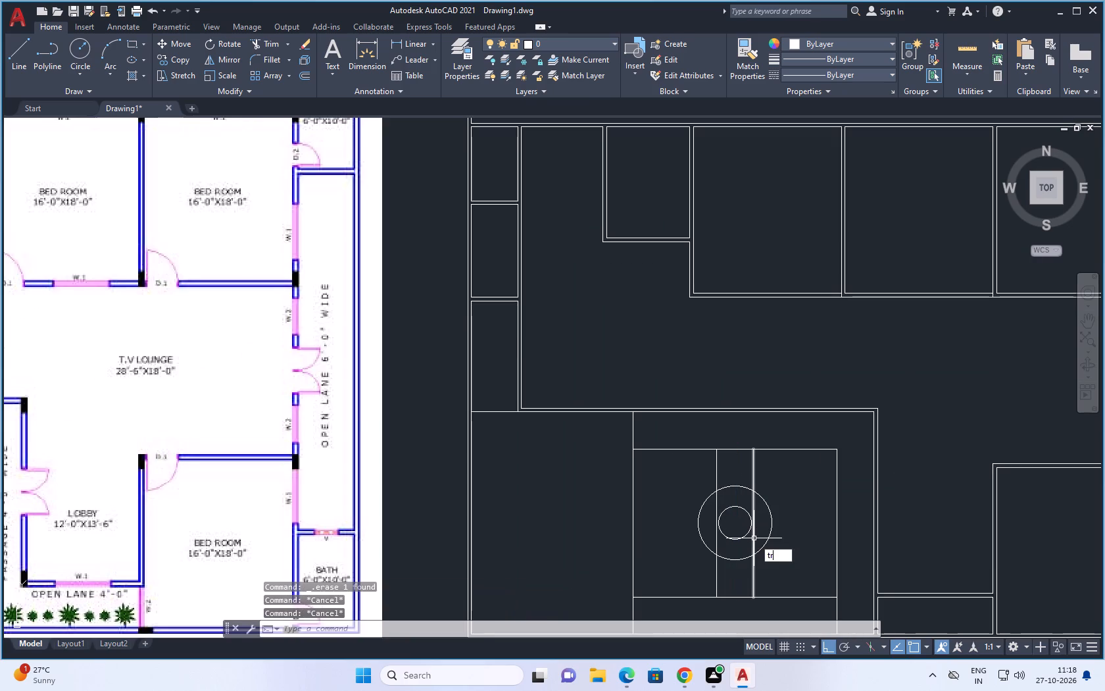
{"action": "key", "text": "space"}
{"action": "key", "text": "space"}
{"action": "scroll", "coordinate": [757, 492], "scroll_direction": "down", "scroll_amount": 1}
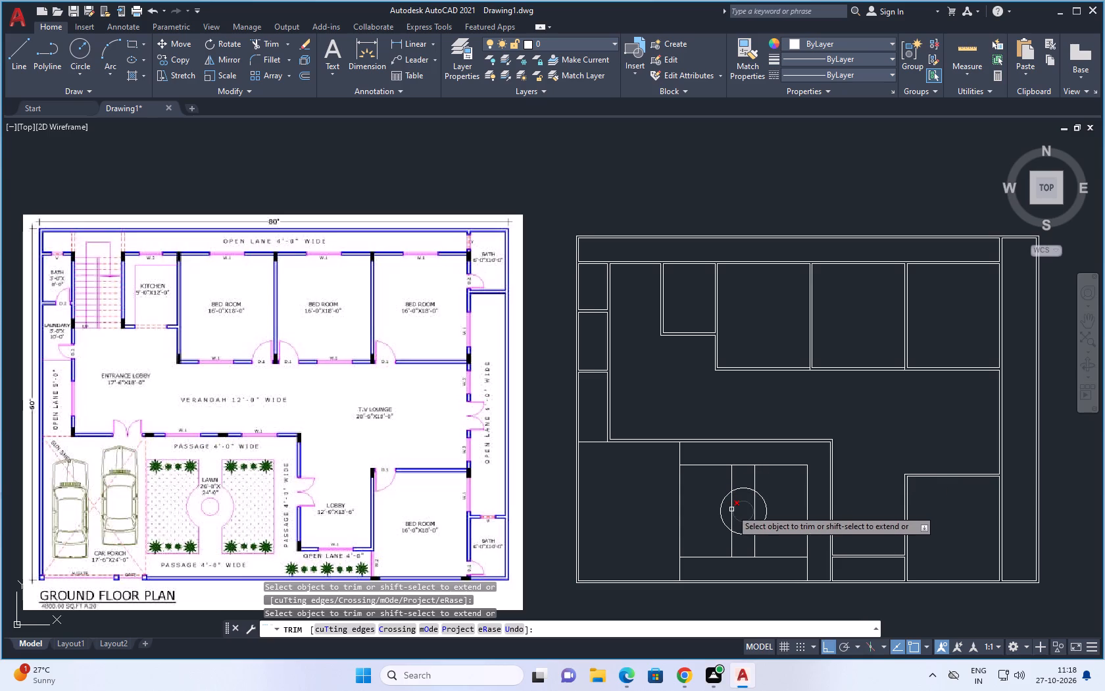
{"action": "left_click", "coordinate": [731, 499]}
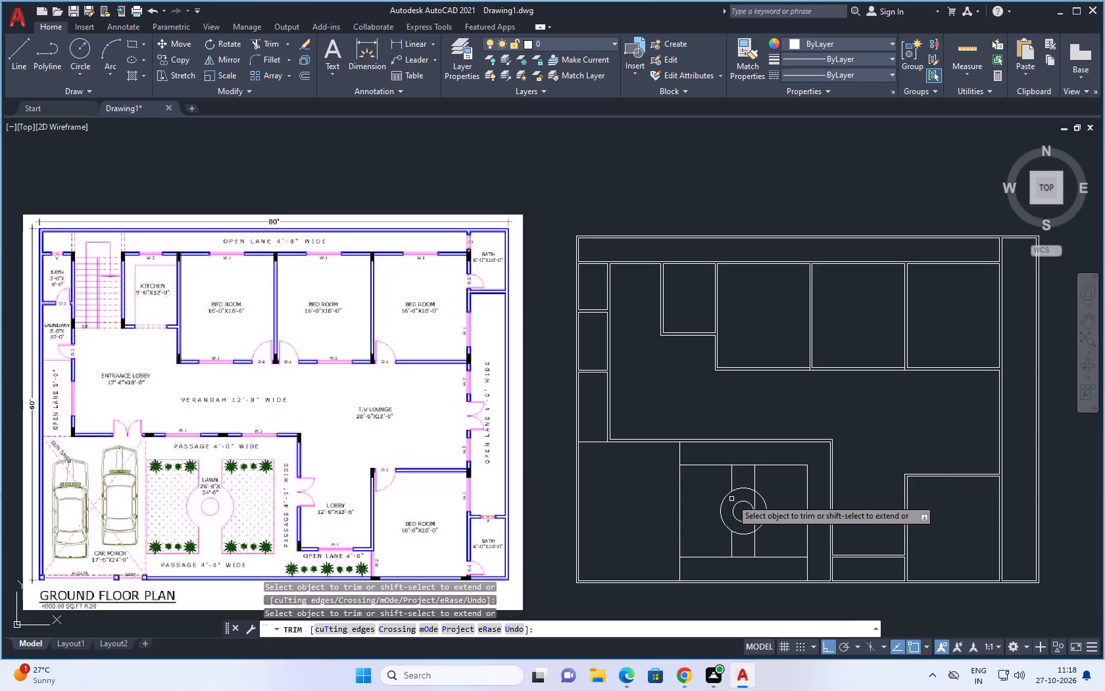
{"action": "left_click", "coordinate": [754, 498]}
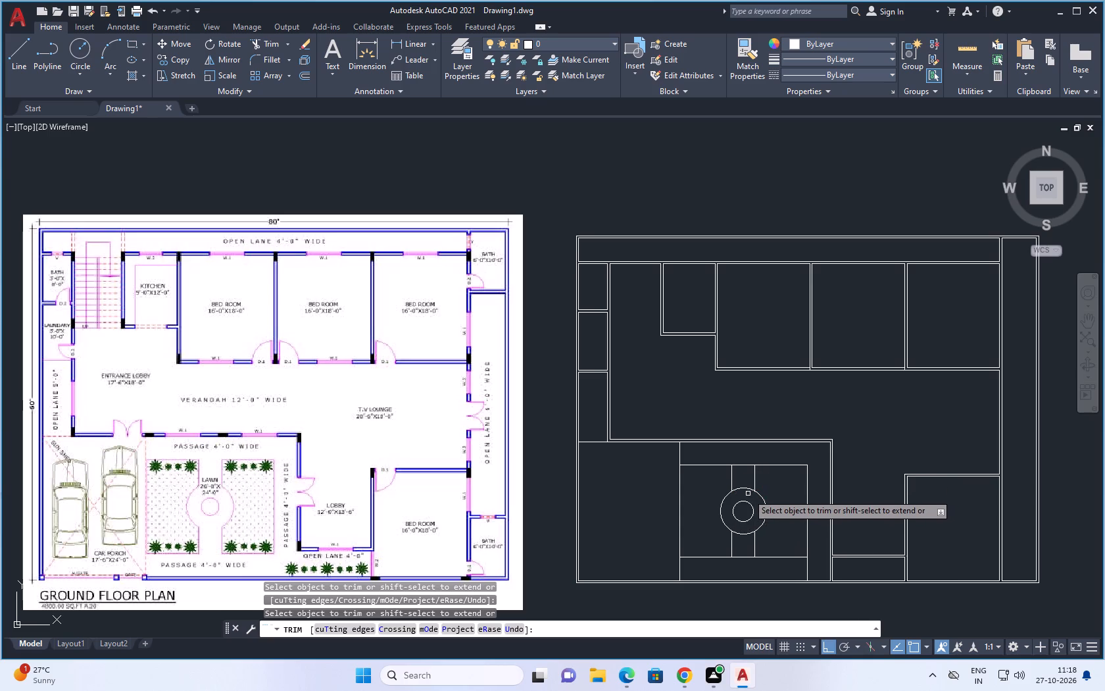
{"action": "left_click", "coordinate": [744, 489]}
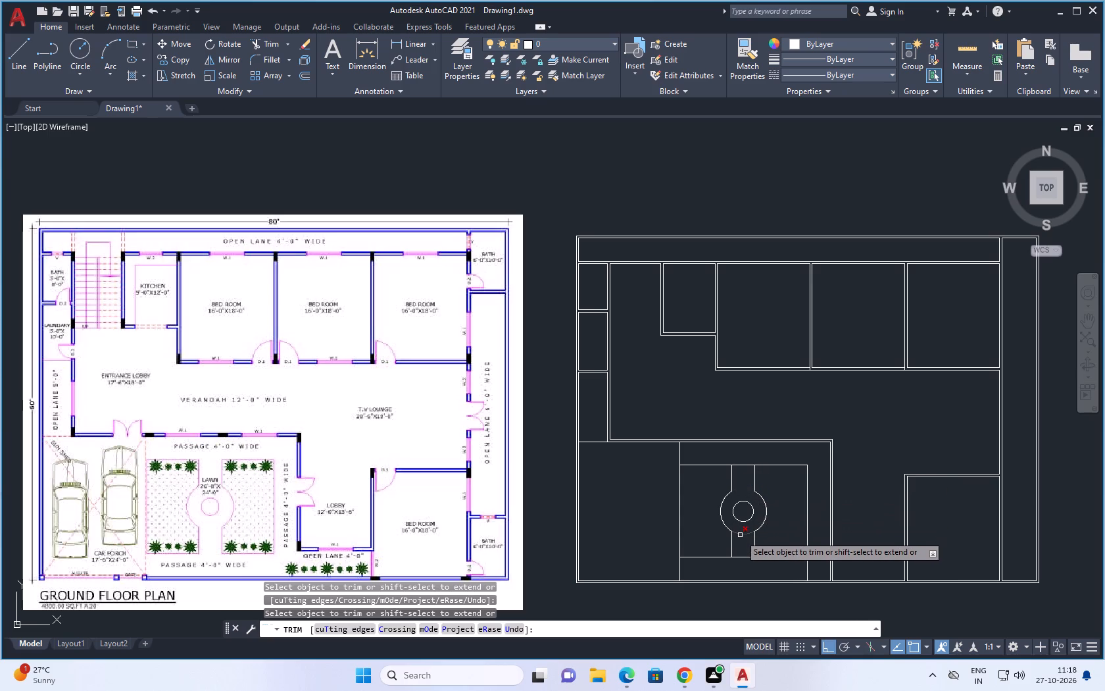
{"action": "left_click", "coordinate": [740, 535]}
Trim the lawn's upper and lower edges between the two path lines to open both ends of the path.
{"action": "scroll", "coordinate": [777, 498], "scroll_direction": "down", "scroll_amount": 1}
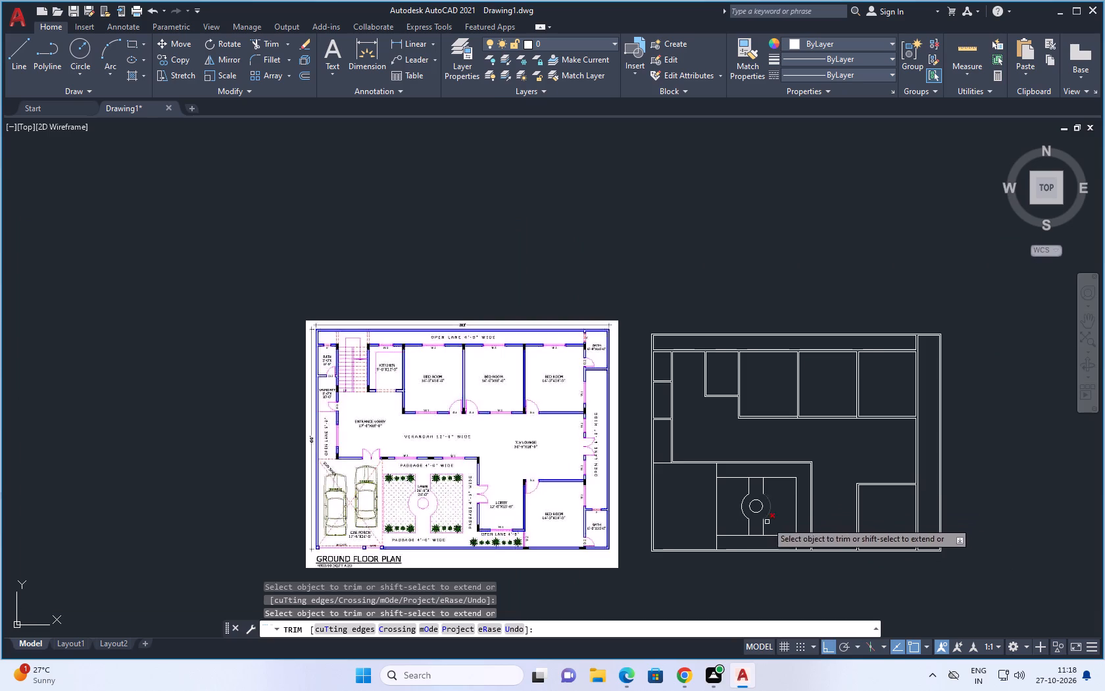
{"action": "scroll", "coordinate": [754, 536], "scroll_direction": "up", "scroll_amount": 3}
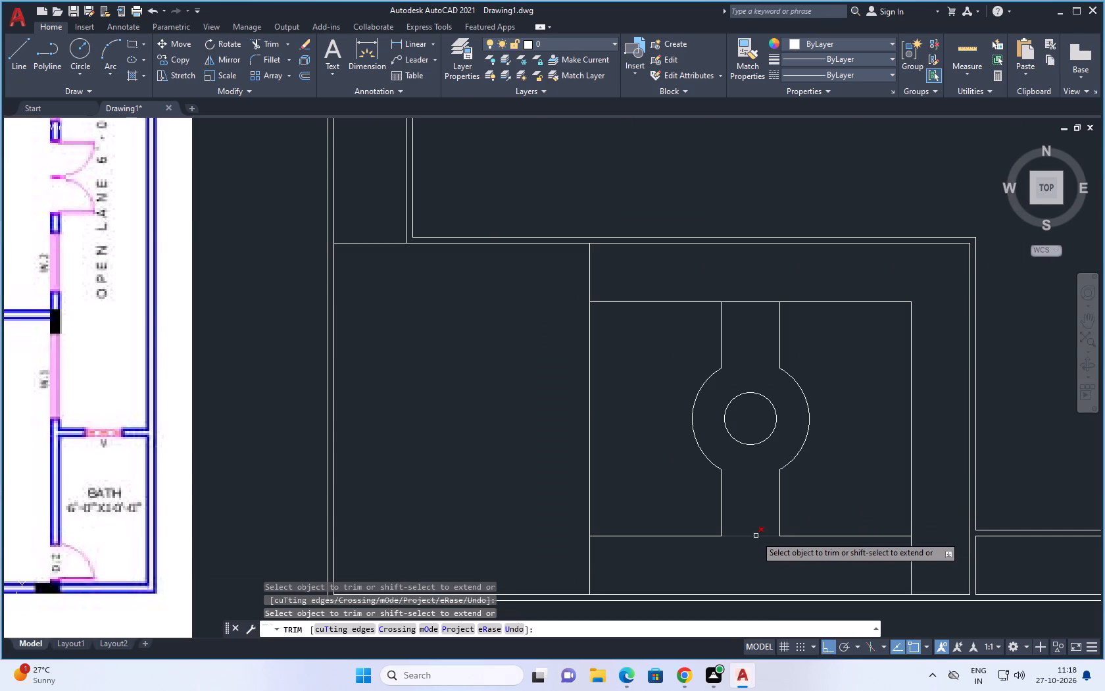
{"action": "left_click", "coordinate": [756, 536]}
{"action": "left_click", "coordinate": [766, 301]}
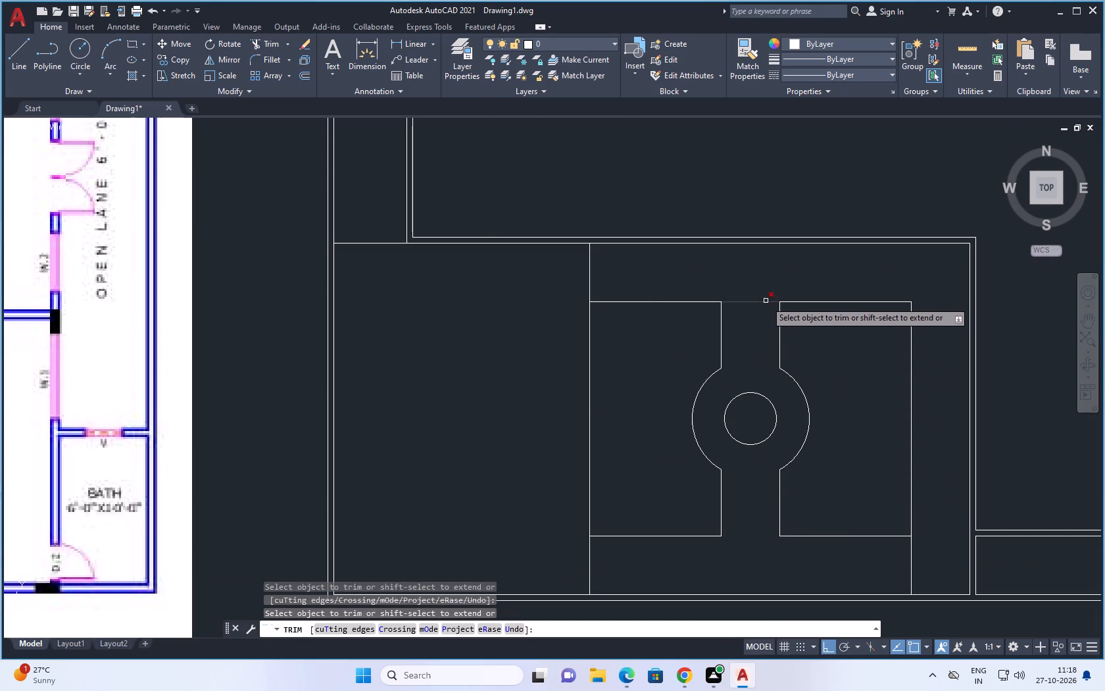
{"action": "scroll", "coordinate": [755, 333], "scroll_direction": "down", "scroll_amount": 2}
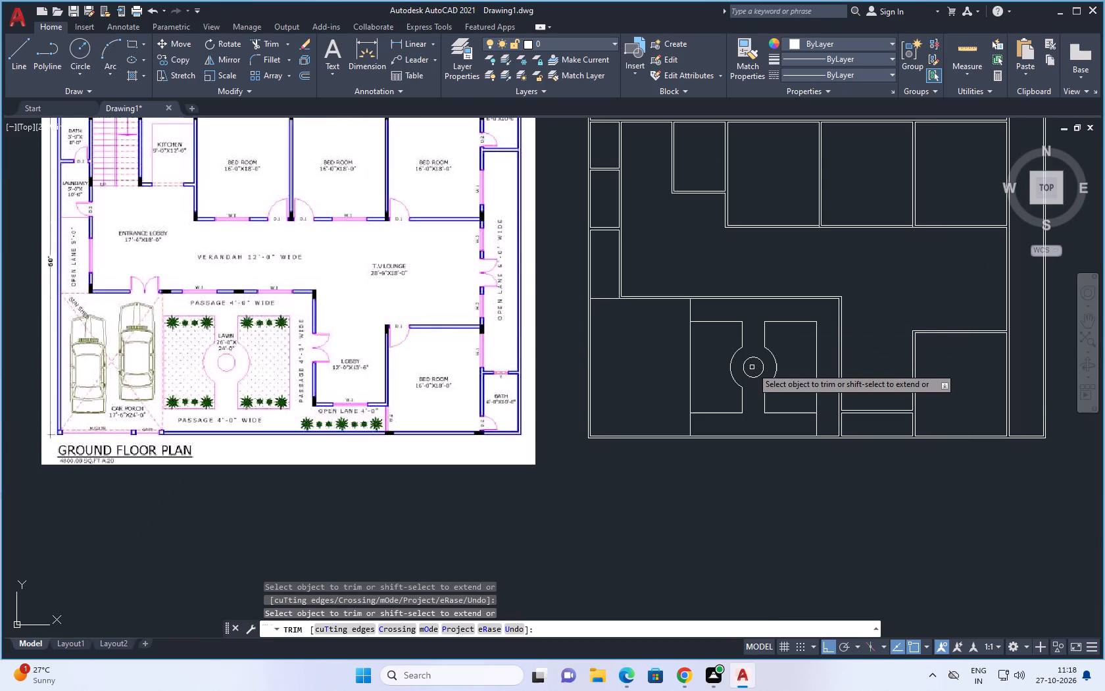
{"action": "scroll", "coordinate": [752, 368], "scroll_direction": "down", "scroll_amount": 1}
{"action": "key", "text": "Escape"}
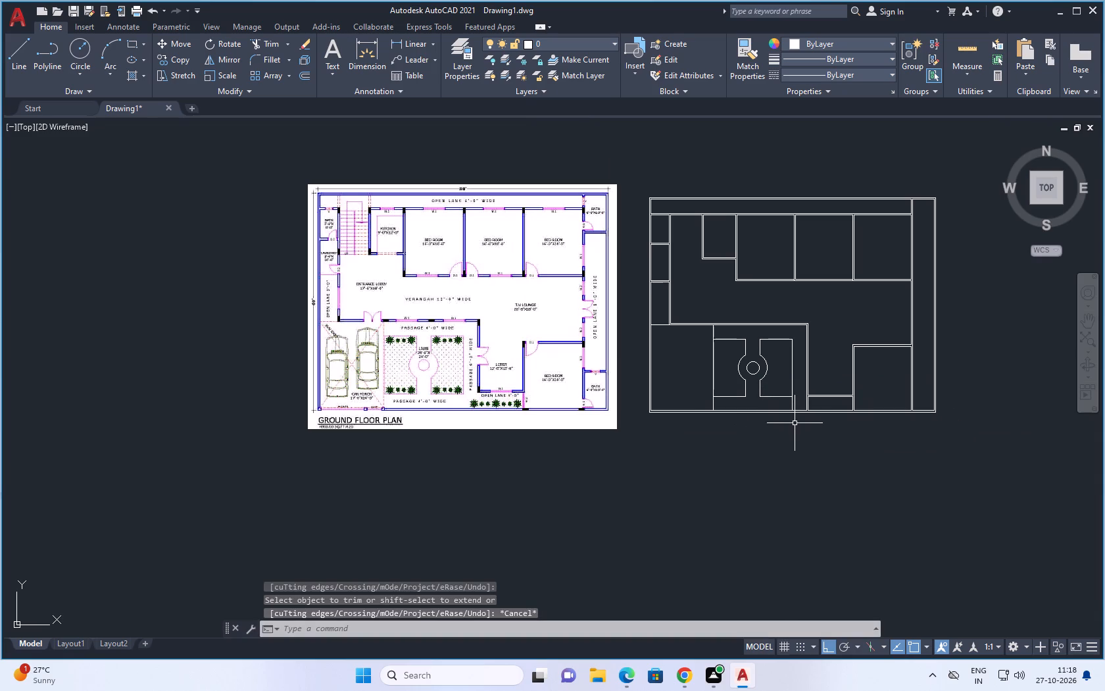
Extend the upper and lower inner lines of the open lane below the lobby across the wall end towards the lawn passage.
{"action": "scroll", "coordinate": [845, 394], "scroll_direction": "up", "scroll_amount": 2}
{"action": "key", "text": "Escape"}
{"action": "key", "text": "r"}
{"action": "key", "text": "Escape"}
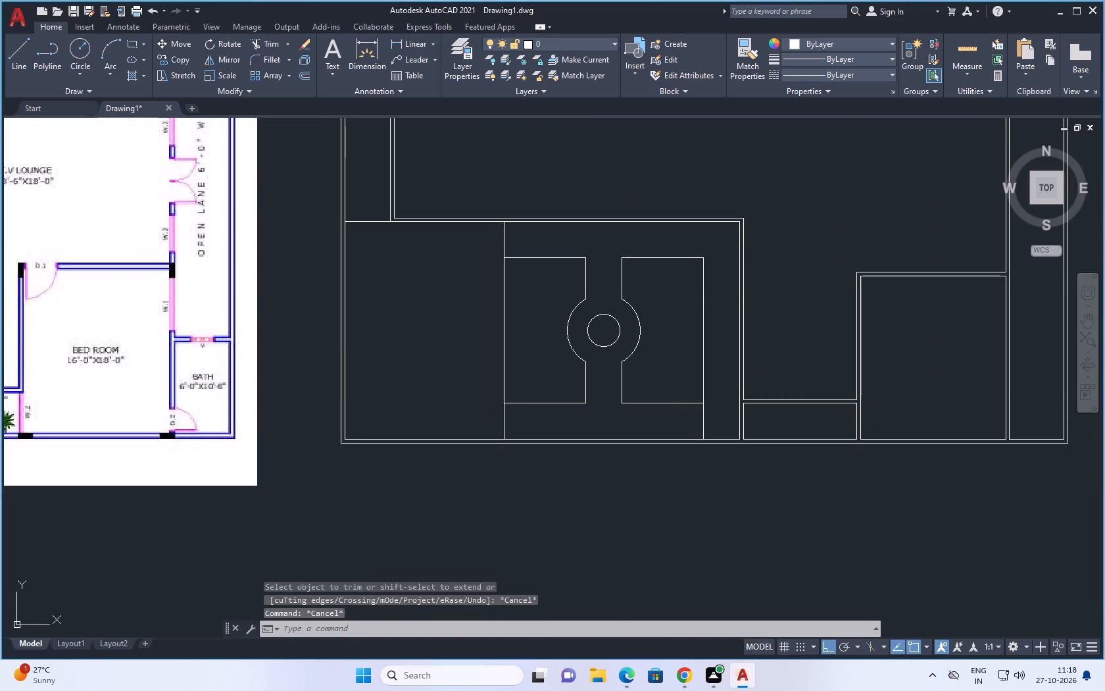
{"action": "key", "text": "Escape"}
{"action": "key", "text": "Escape"}
{"action": "key", "text": "Escape"}
{"action": "key", "text": "e"}
{"action": "type", "text": "x"}
{"action": "key", "text": "space"}
{"action": "key", "text": "space"}
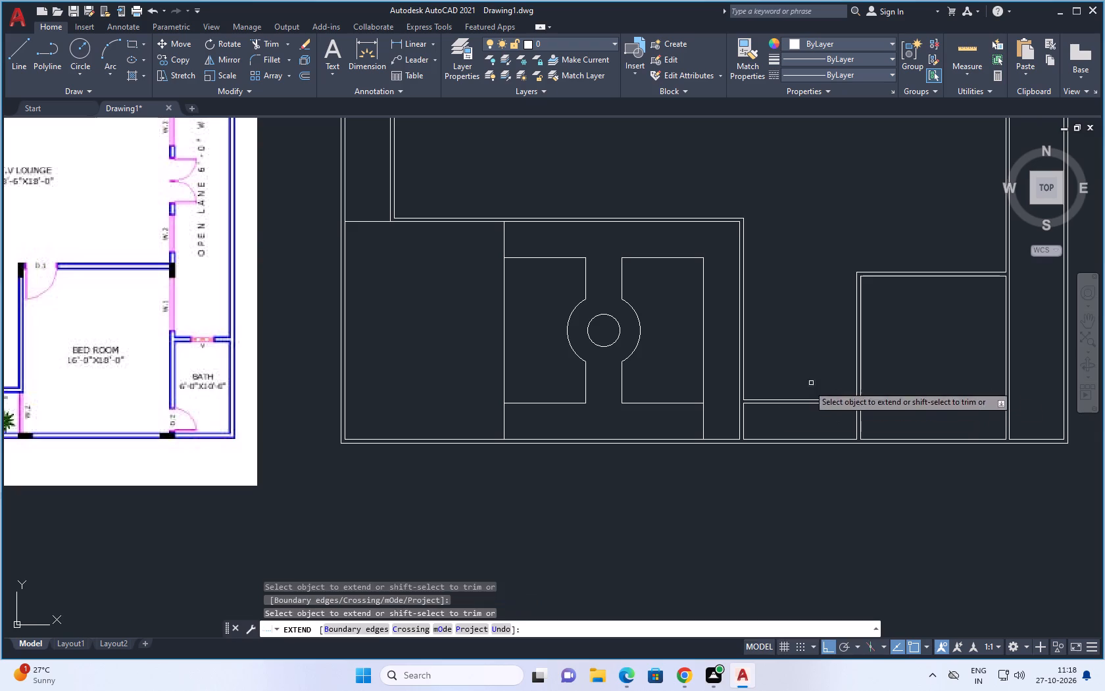
{"action": "left_click", "coordinate": [752, 405]}
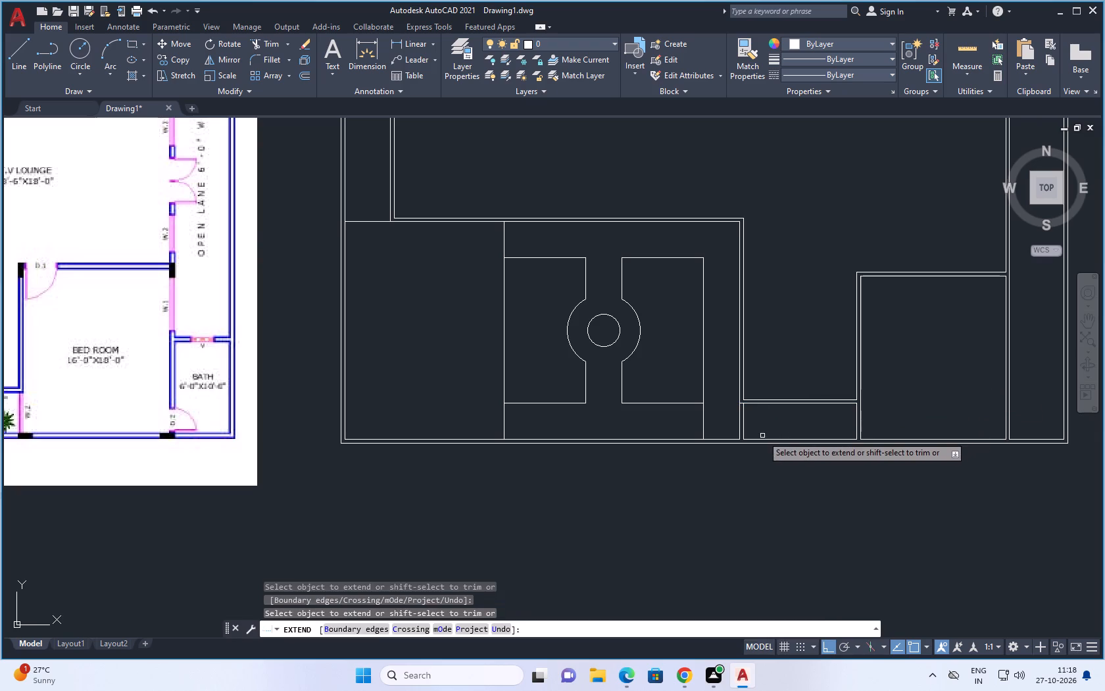
{"action": "left_click", "coordinate": [753, 439]}
{"action": "key", "text": "Escape"}
Trim the double wall lines that separate the lawn passage from the open lane below the lobby.
{"action": "type", "text": "tr"}
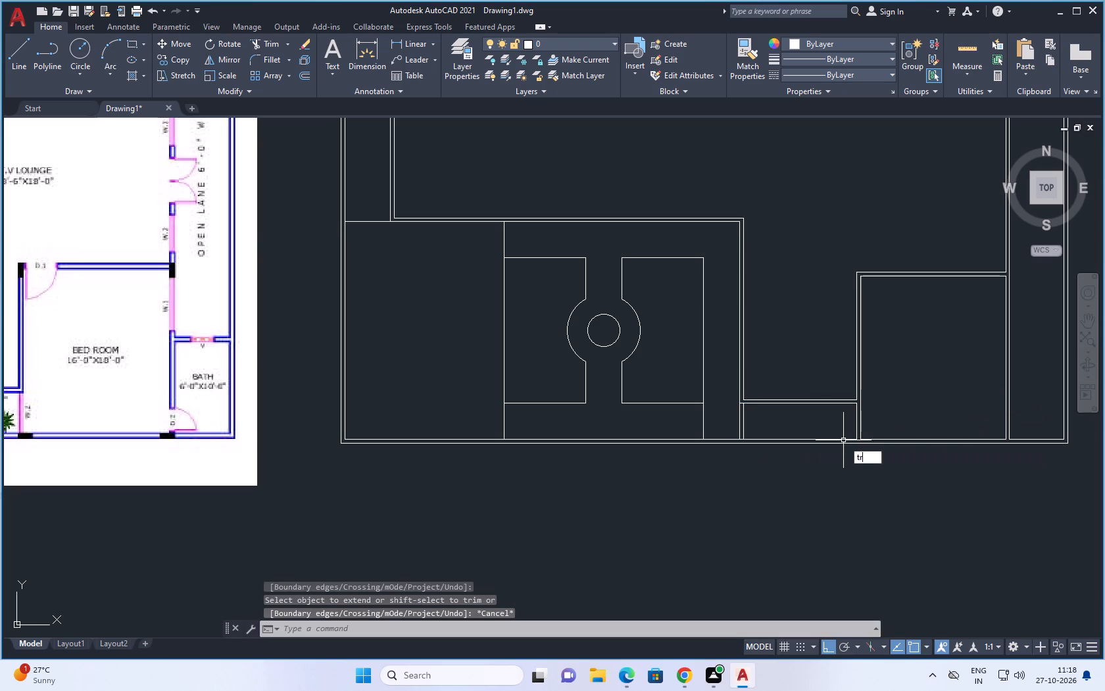
{"action": "key", "text": "space"}
{"action": "key", "text": "space"}
{"action": "left_click_drag", "start_coordinate": [750, 420], "coordinate": [727, 424]}
{"action": "scroll", "coordinate": [768, 413], "scroll_direction": "down", "scroll_amount": 1}
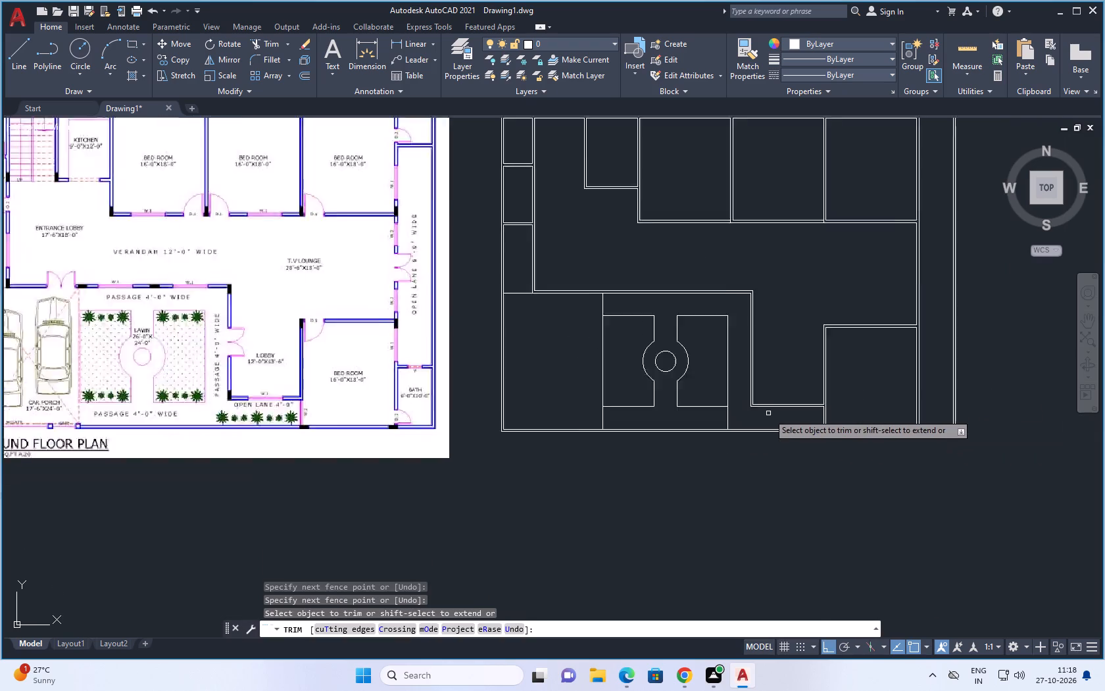
{"action": "scroll", "coordinate": [768, 413], "scroll_direction": "down", "scroll_amount": 1}
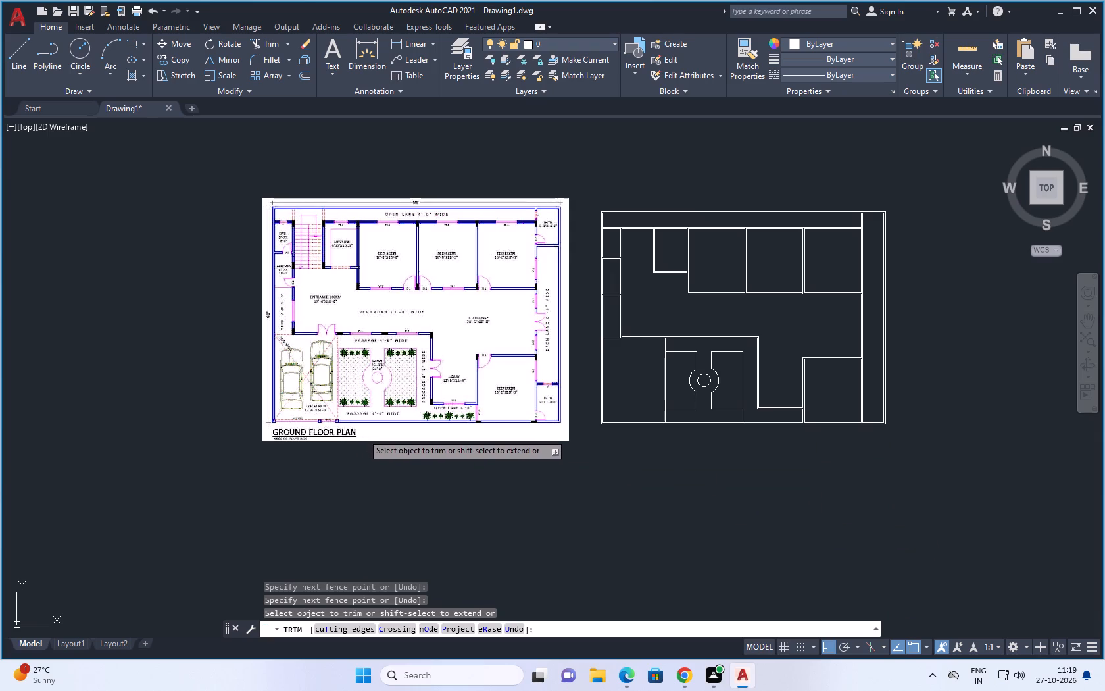
{"action": "scroll", "coordinate": [643, 205], "scroll_direction": "up", "scroll_amount": 2}
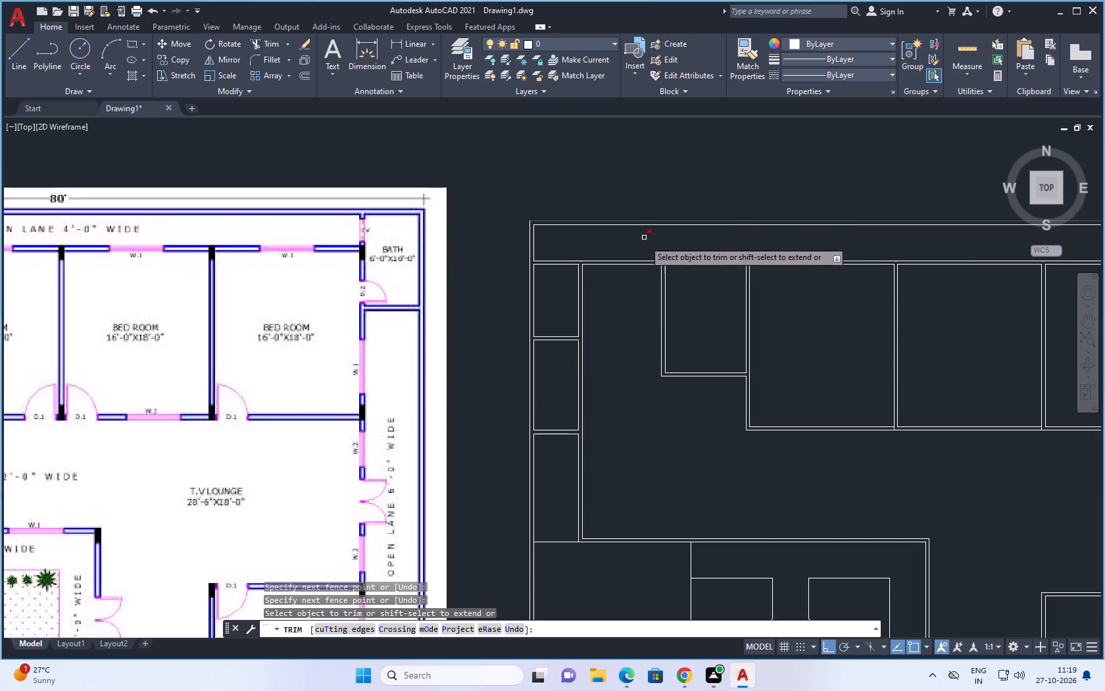
{"action": "key", "text": "Escape"}
{"action": "key", "text": "Escape"}
Draw a vertical centre line down through the staircase bay from the midpoint of its upper wall.
{"action": "key", "text": "l"}
{"action": "key", "text": "space"}
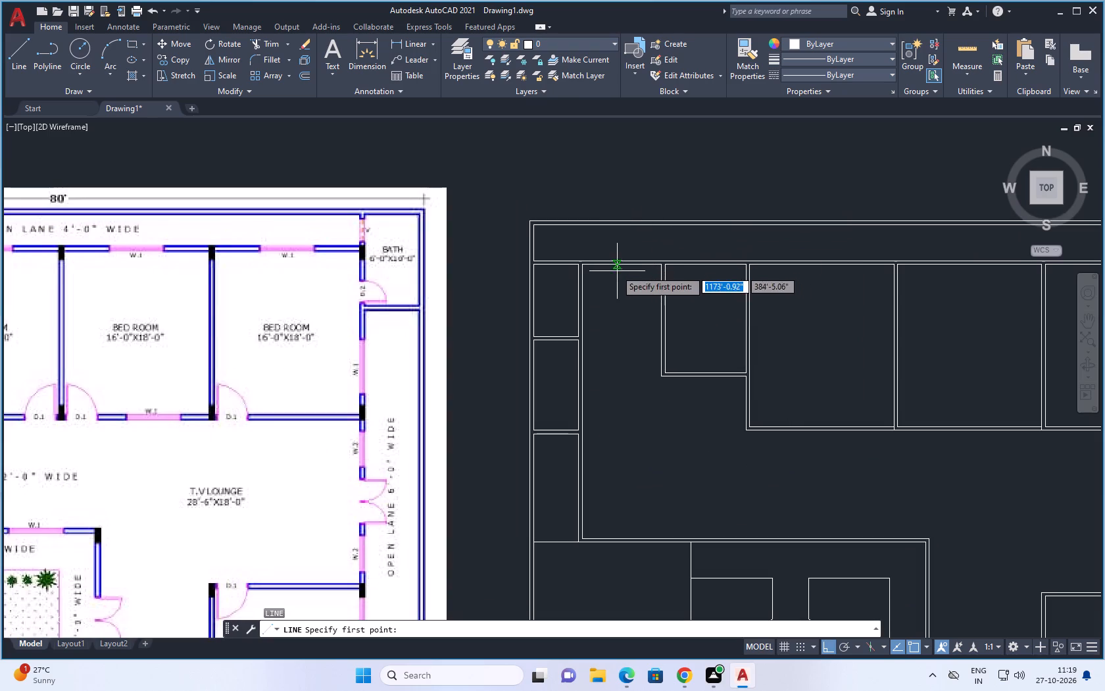
{"action": "left_click", "coordinate": [620, 265]}
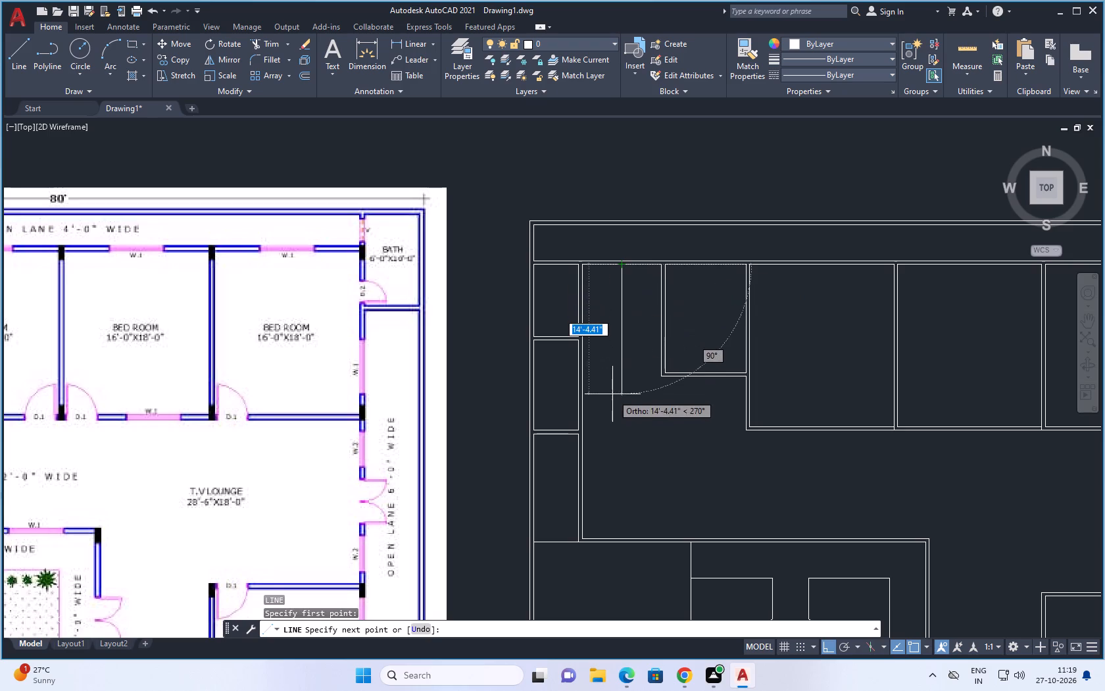
{"action": "left_click", "coordinate": [612, 407]}
{"action": "key", "text": "Escape"}
{"action": "scroll", "coordinate": [683, 396], "scroll_direction": "down", "scroll_amount": 1}
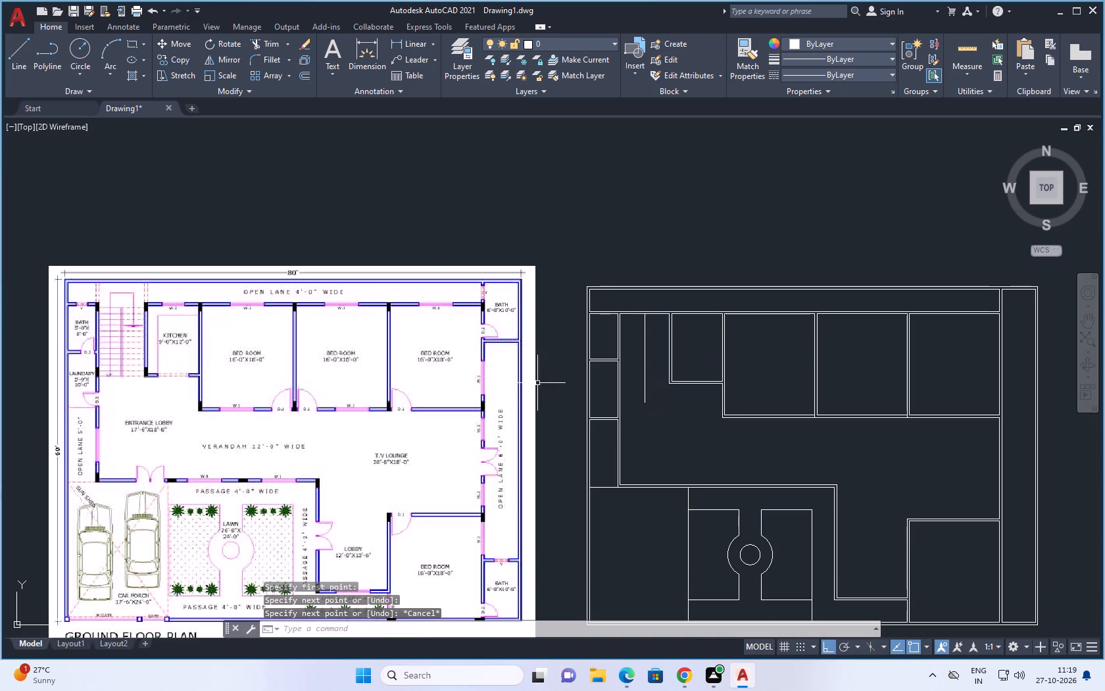
{"action": "scroll", "coordinate": [460, 349], "scroll_direction": "down", "scroll_amount": 1}
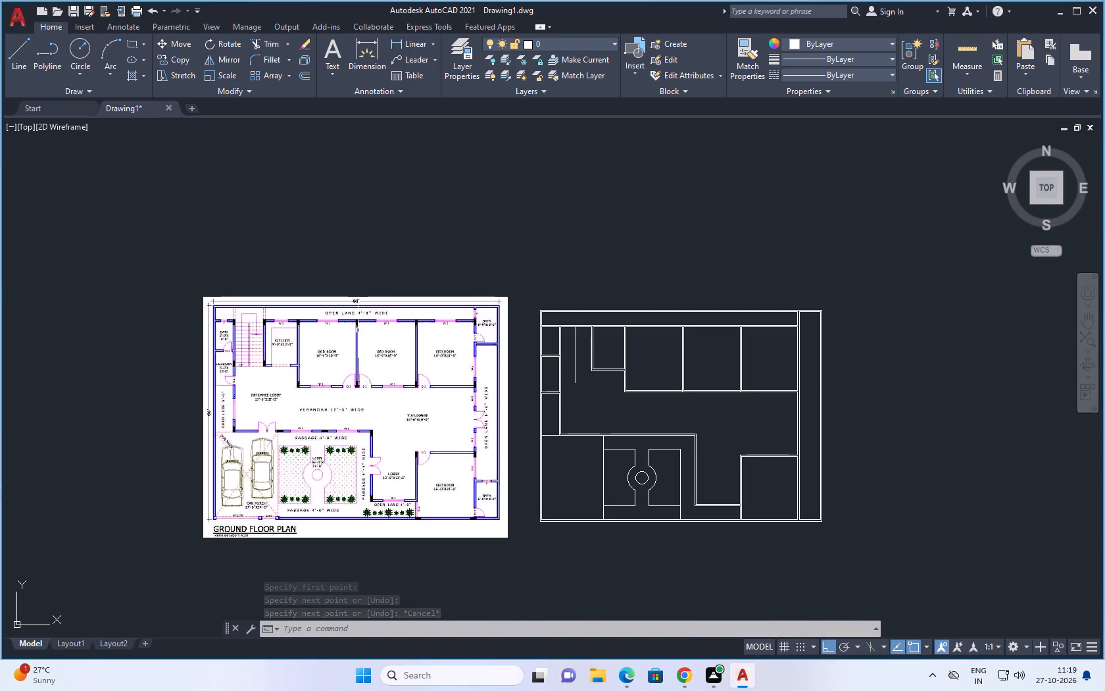
{"action": "key", "text": "Escape"}
{"action": "key", "text": "Escape"}
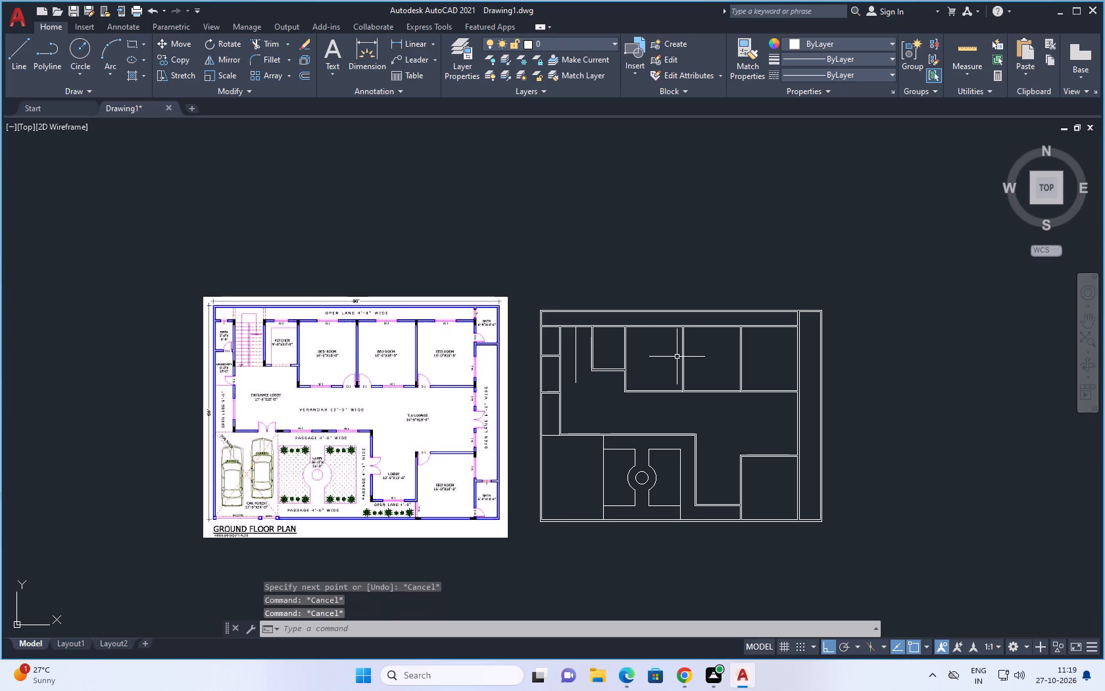
Extend the staircase bay's two side wall lines up through the thickness of its upper wall.
{"action": "key", "text": "e"}
{"action": "key", "text": "x"}
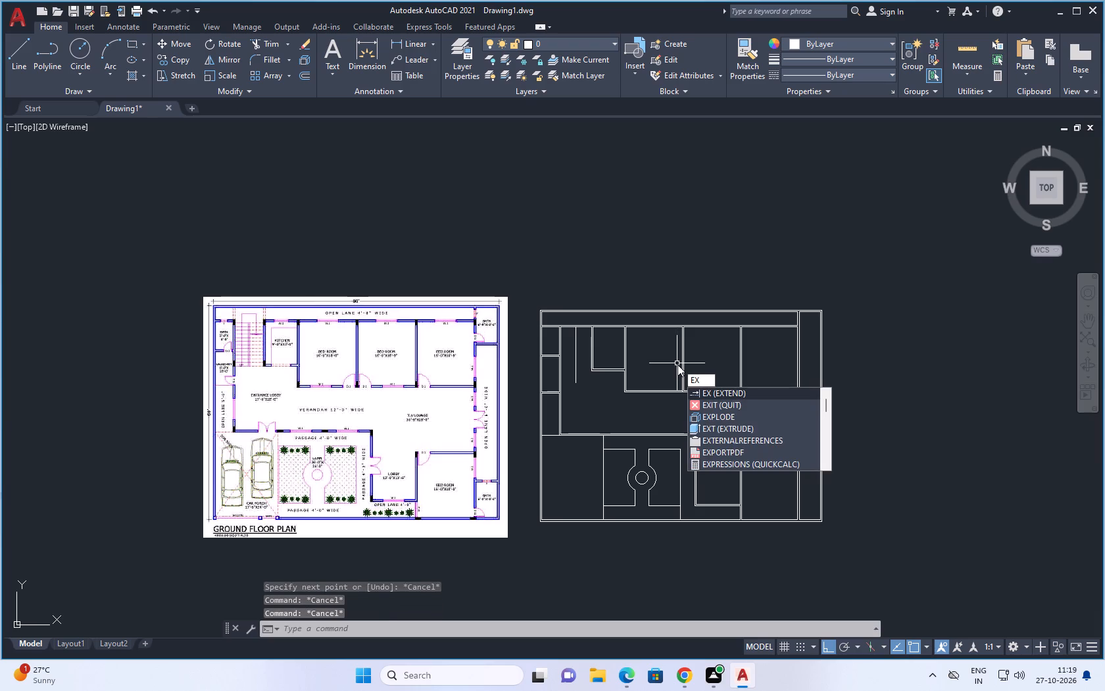
{"action": "key", "text": "space"}
{"action": "key", "text": "space"}
{"action": "scroll", "coordinate": [555, 319], "scroll_direction": "up", "scroll_amount": 3}
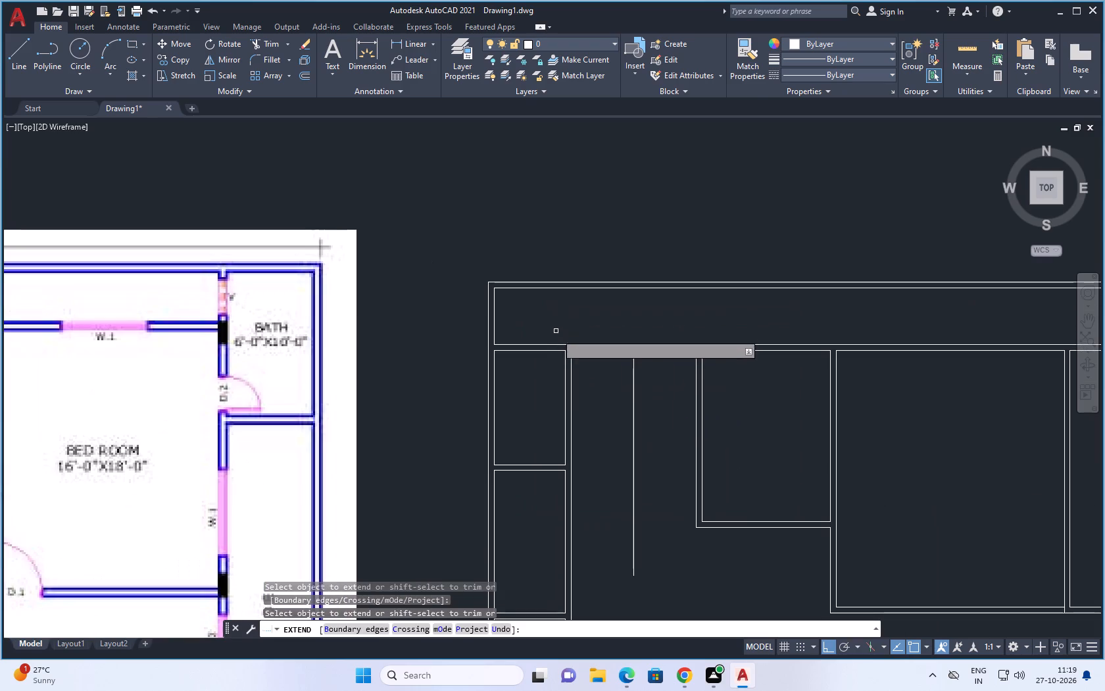
{"action": "left_click", "coordinate": [572, 361]}
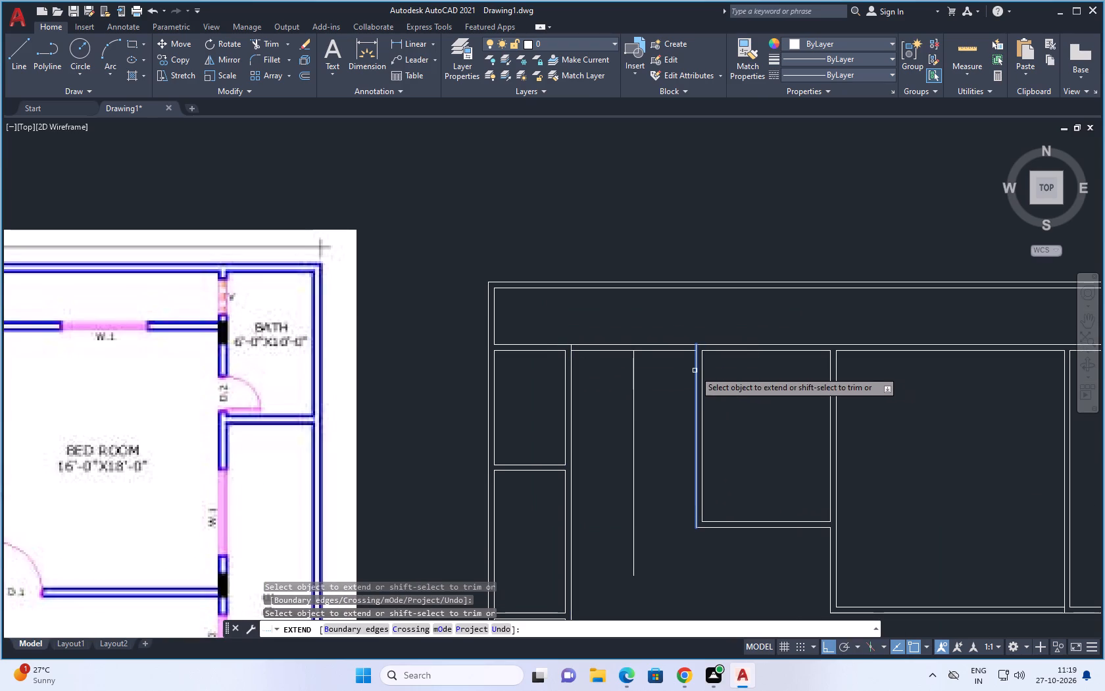
{"action": "left_click", "coordinate": [695, 369]}
{"action": "scroll", "coordinate": [741, 356], "scroll_direction": "down", "scroll_amount": 2}
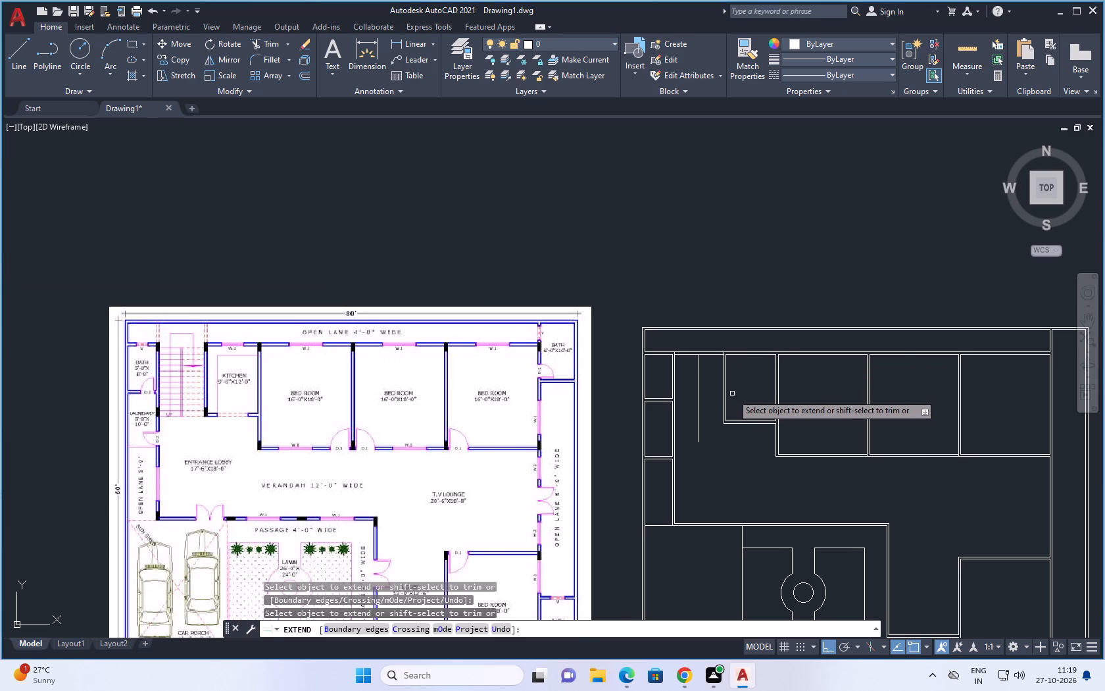
{"action": "key", "text": "Escape"}
Draw two vertical lines across the upper open lane, continuing both faces of the staircase-kitchen wall to the outer wall.
{"action": "key", "text": "l"}
{"action": "key", "text": "space"}
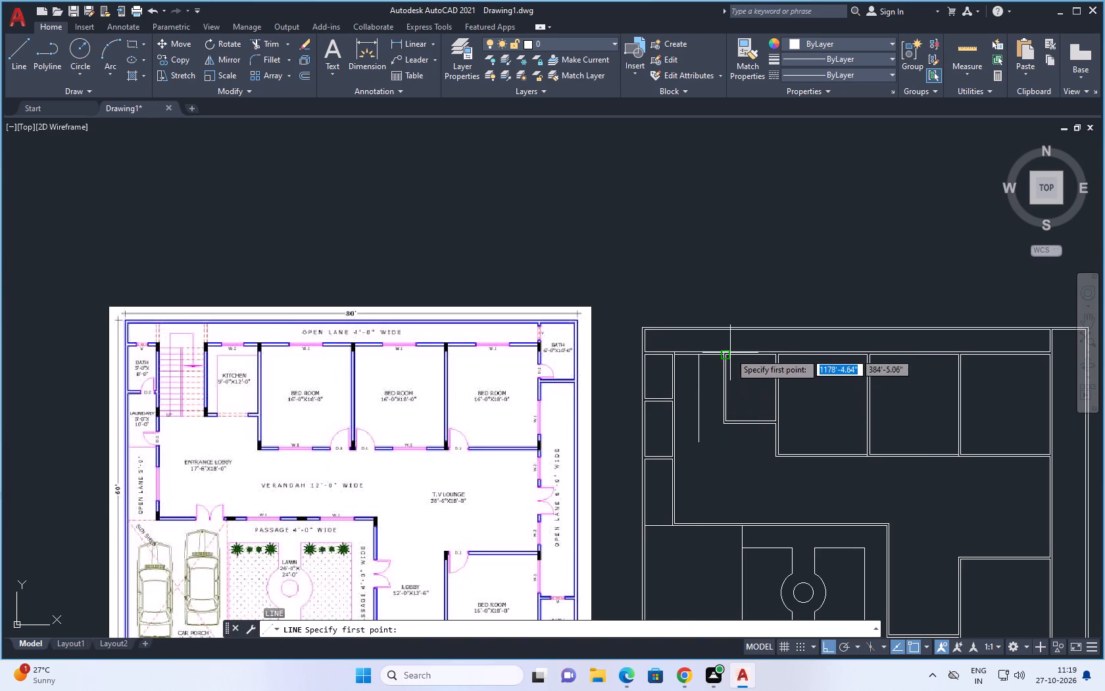
{"action": "scroll", "coordinate": [720, 342], "scroll_direction": "up", "scroll_amount": 2}
{"action": "left_click", "coordinate": [727, 367]}
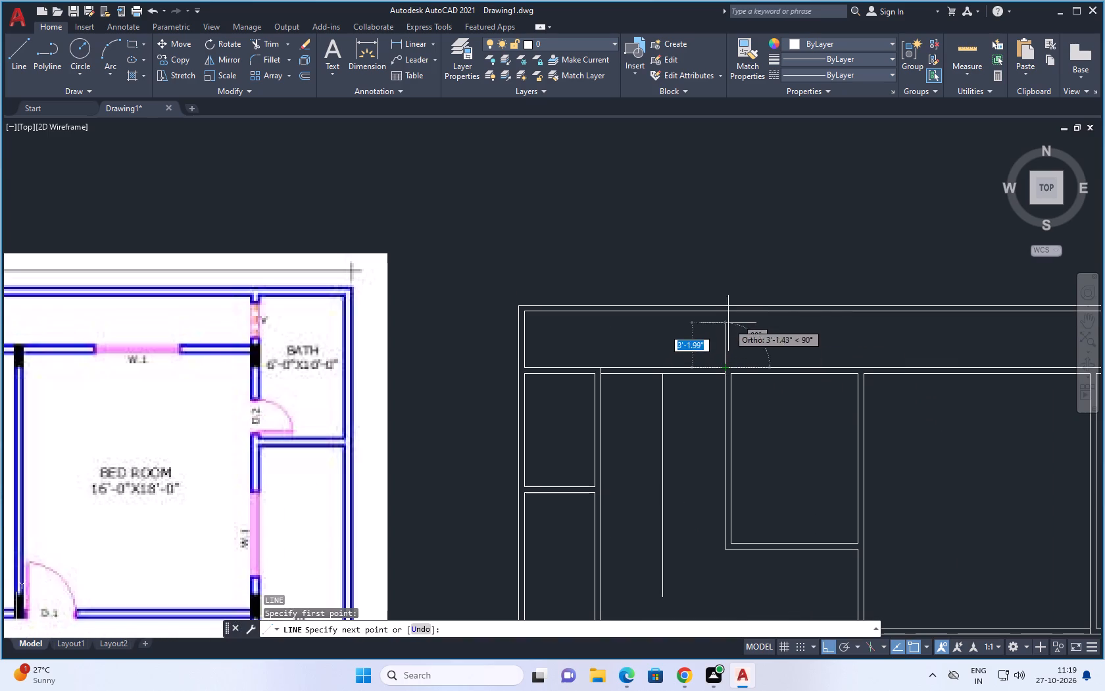
{"action": "left_click", "coordinate": [728, 312]}
{"action": "key", "text": "space"}
{"action": "type", "text": "l"}
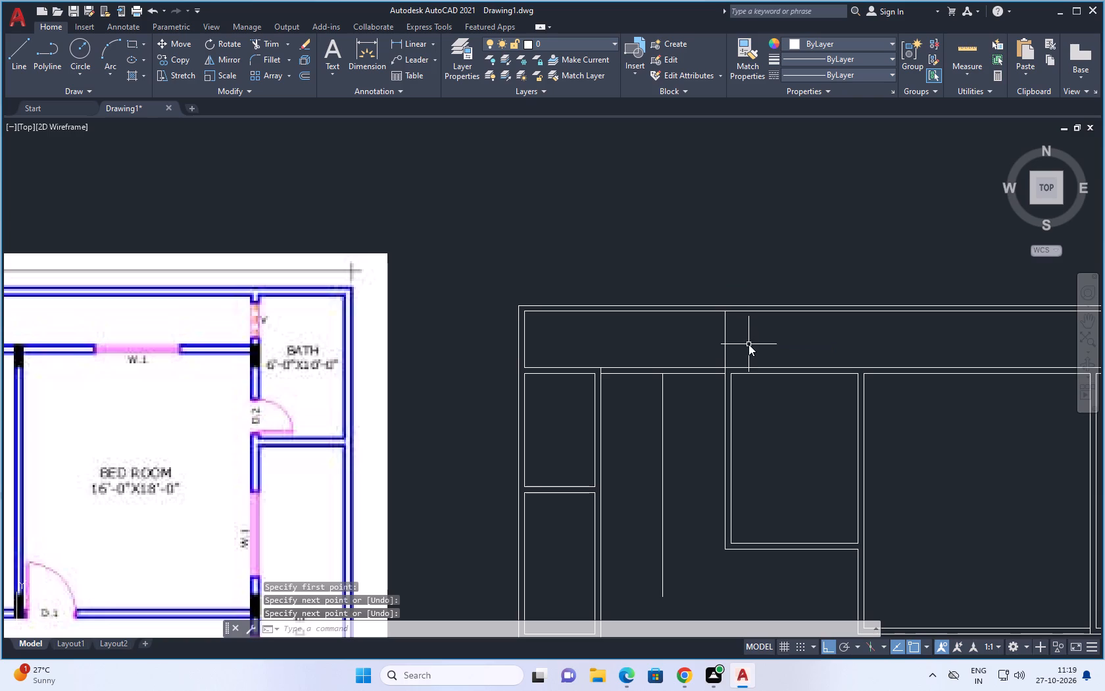
{"action": "key", "text": "space"}
{"action": "left_click", "coordinate": [731, 376]}
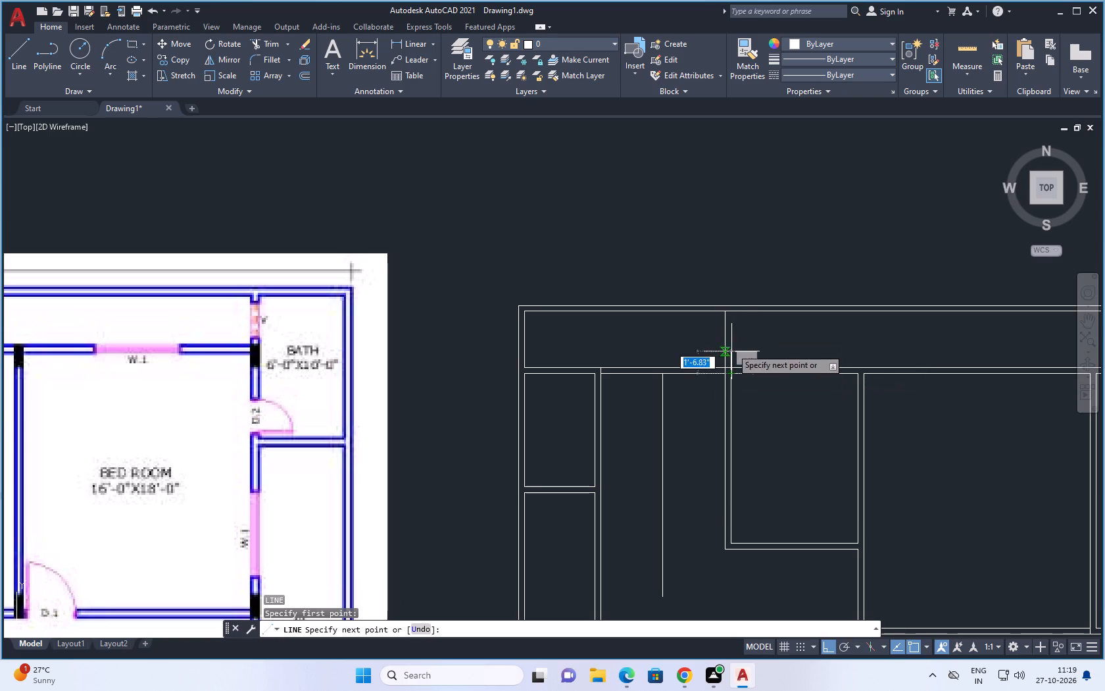
{"action": "left_click", "coordinate": [732, 311]}
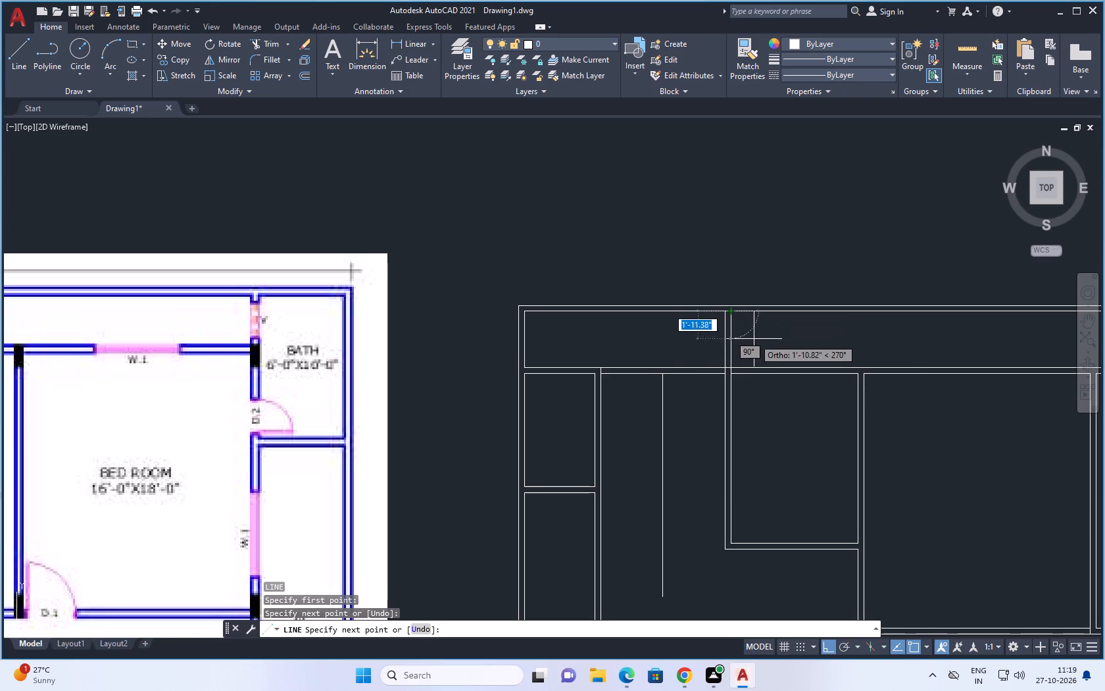
{"action": "key", "text": "Escape"}
Draw two vertical lines across the upper open lane, continuing both faces of the bath-staircase wall to the outer wall.
{"action": "key", "text": "l"}
{"action": "key", "text": "space"}
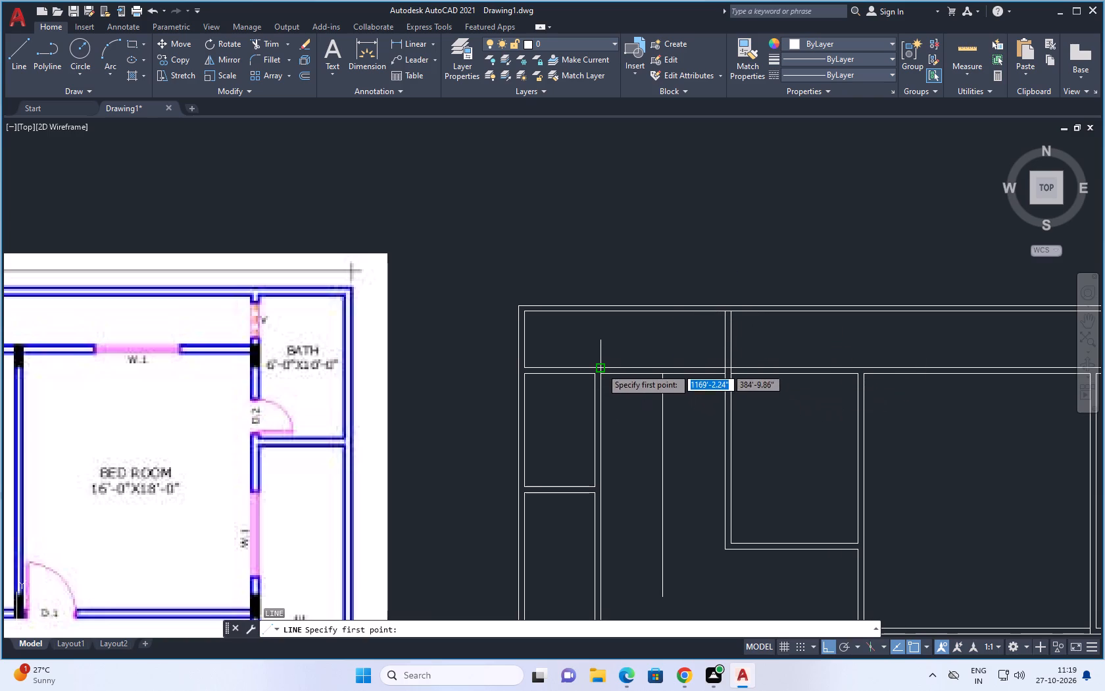
{"action": "left_click", "coordinate": [600, 364]}
{"action": "left_click", "coordinate": [601, 311]}
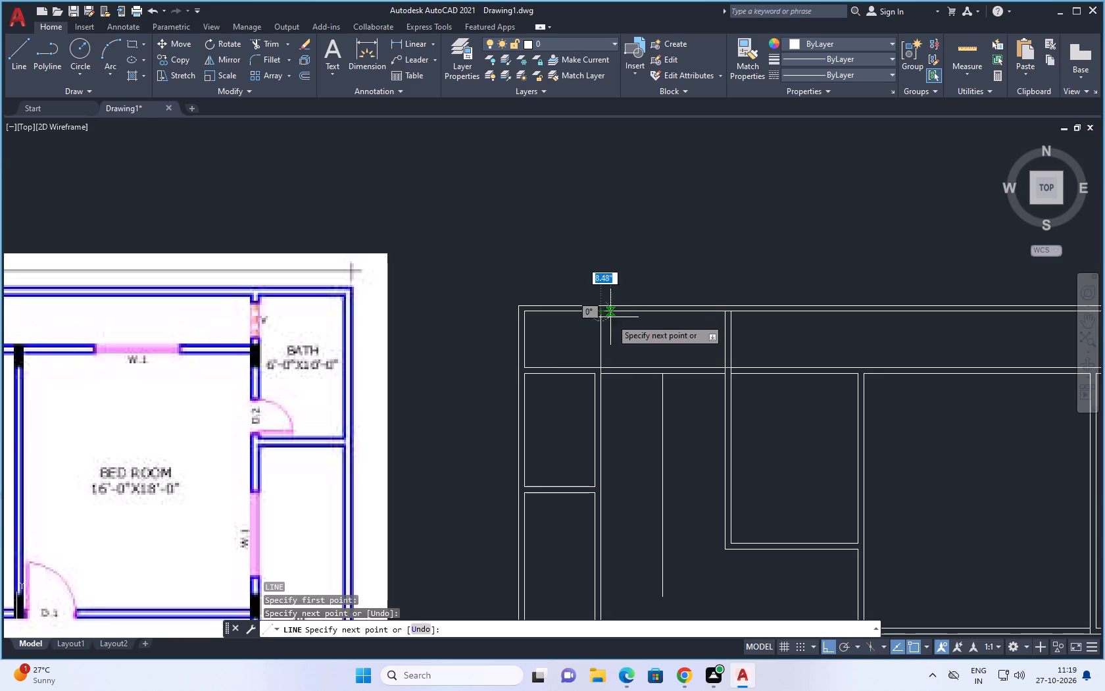
{"action": "key", "text": "space"}
{"action": "key", "text": "l"}
{"action": "key", "text": "space"}
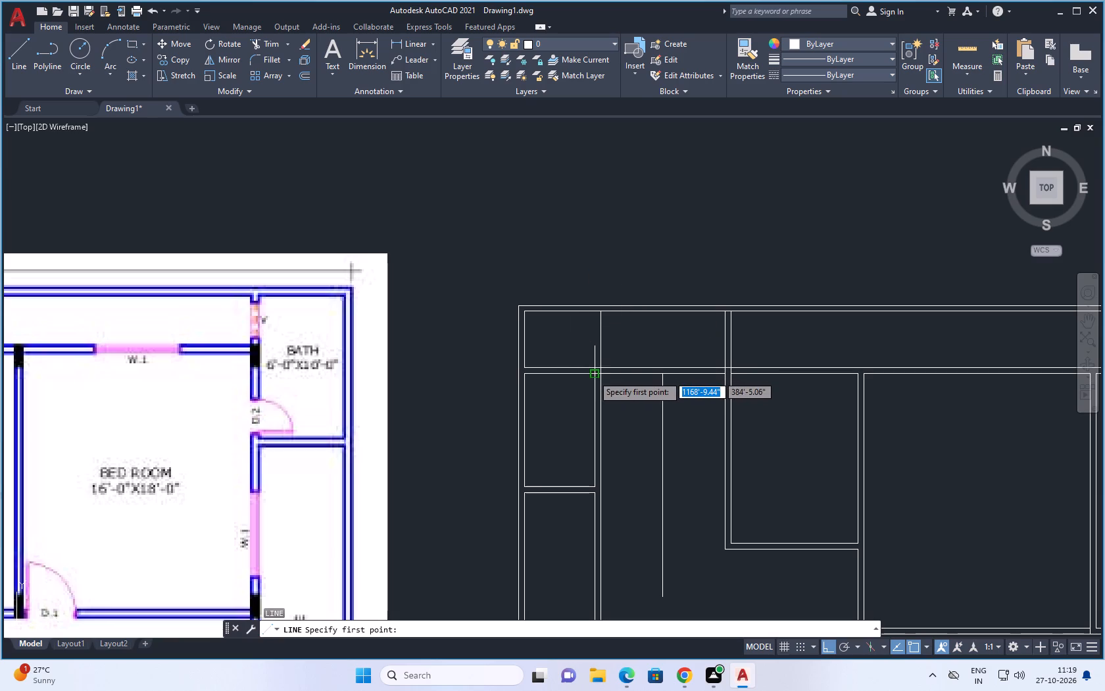
{"action": "left_click", "coordinate": [594, 374]}
{"action": "left_click", "coordinate": [593, 313]}
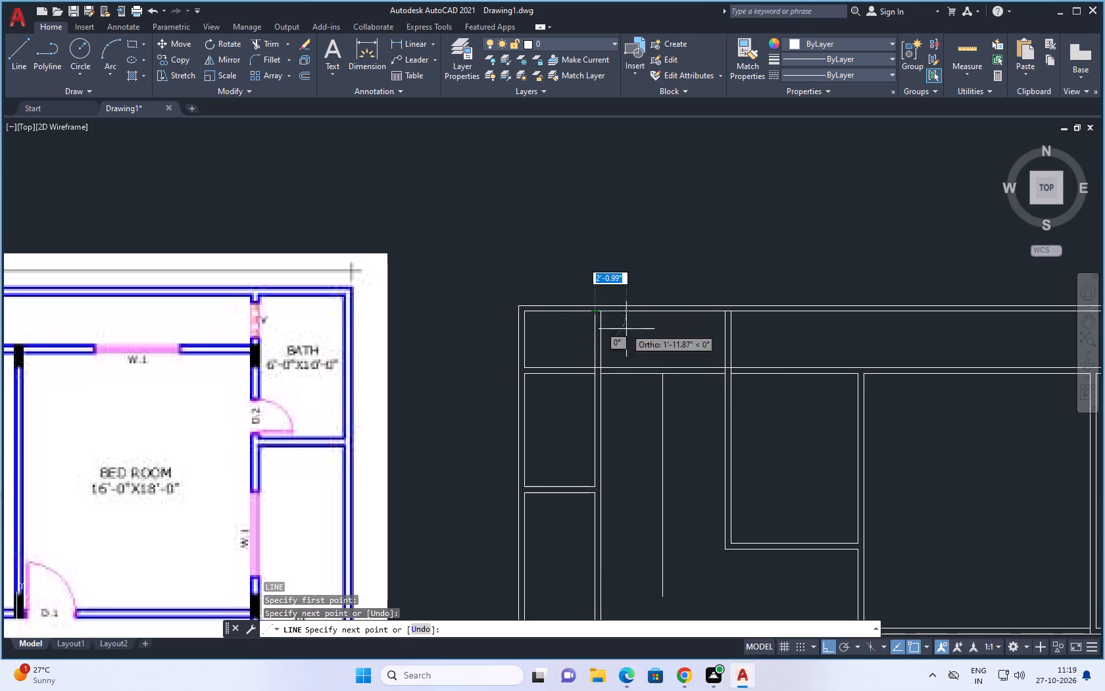
{"action": "key", "text": "Escape"}
Trim both vertical bath-staircase wall lines where they cross the thickness of the open lane wall.
{"action": "type", "text": "tr"}
{"action": "key", "text": "space"}
{"action": "key", "text": "space"}
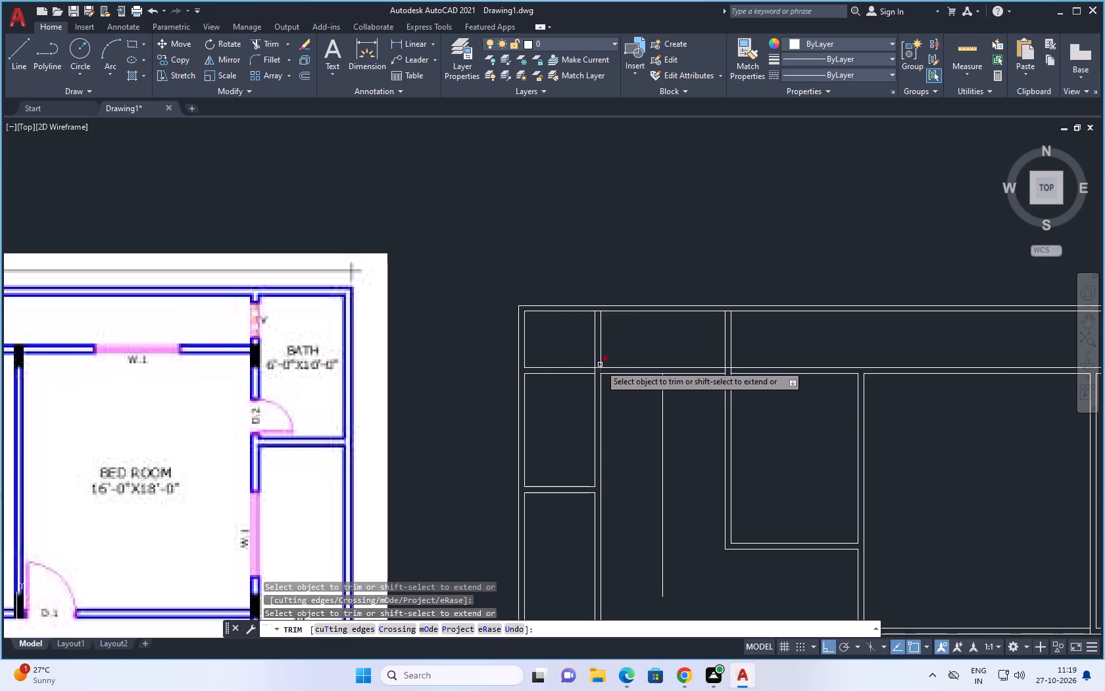
{"action": "scroll", "coordinate": [600, 365], "scroll_direction": "up", "scroll_amount": 3}
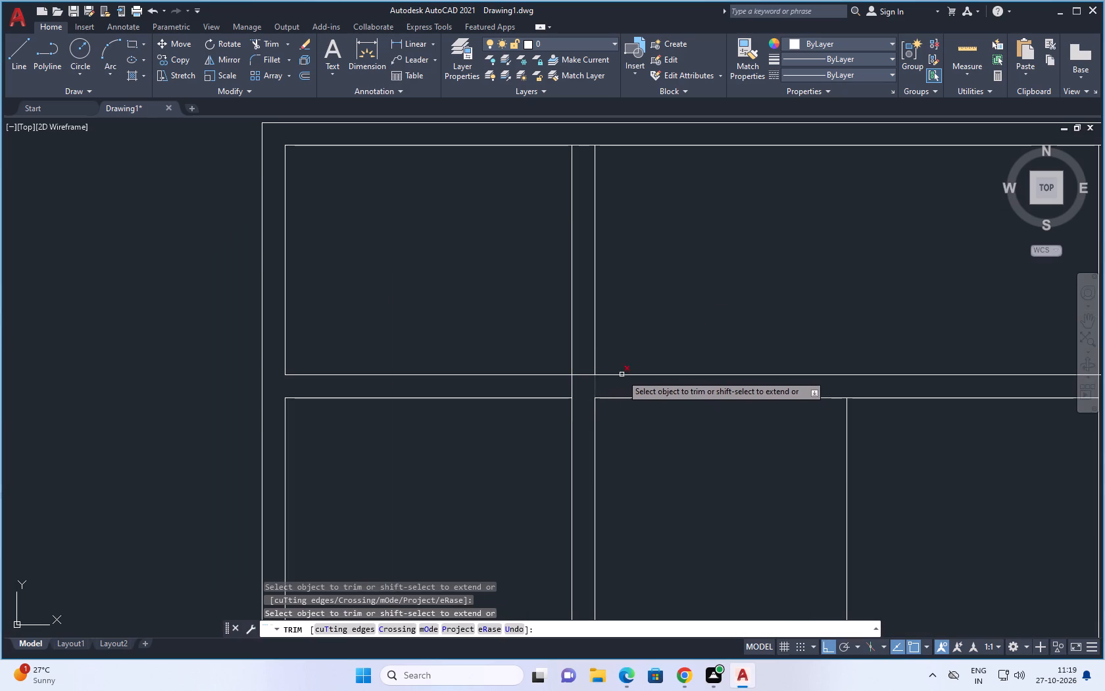
{"action": "scroll", "coordinate": [622, 374], "scroll_direction": "down", "scroll_amount": 5}
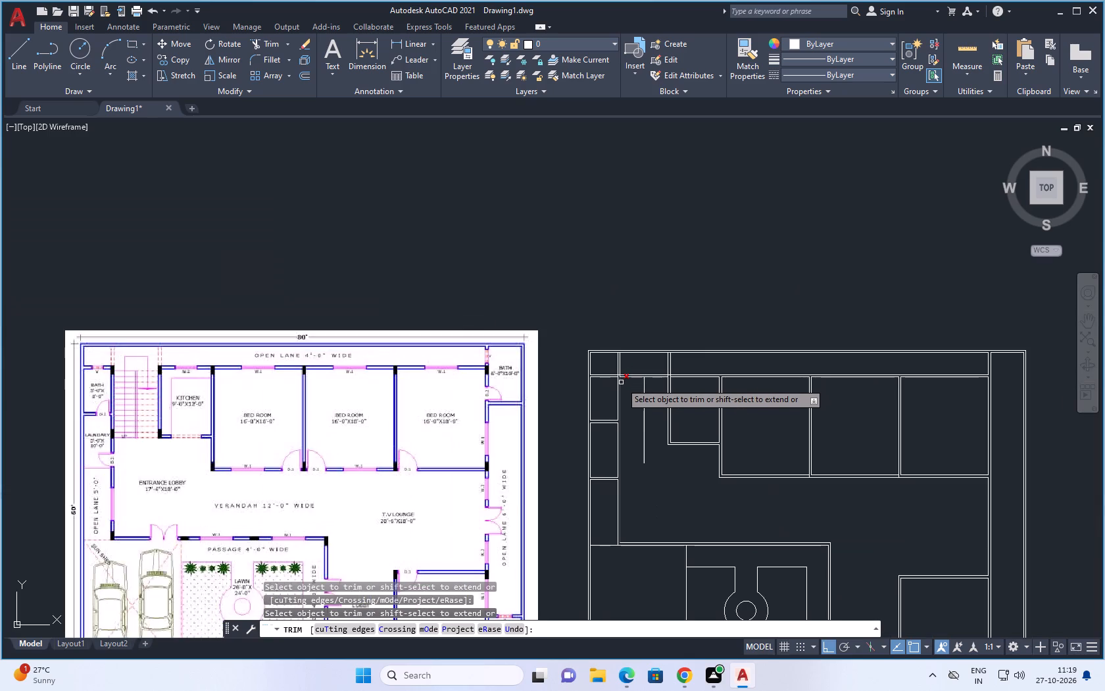
{"action": "scroll", "coordinate": [622, 372], "scroll_direction": "up", "scroll_amount": 2}
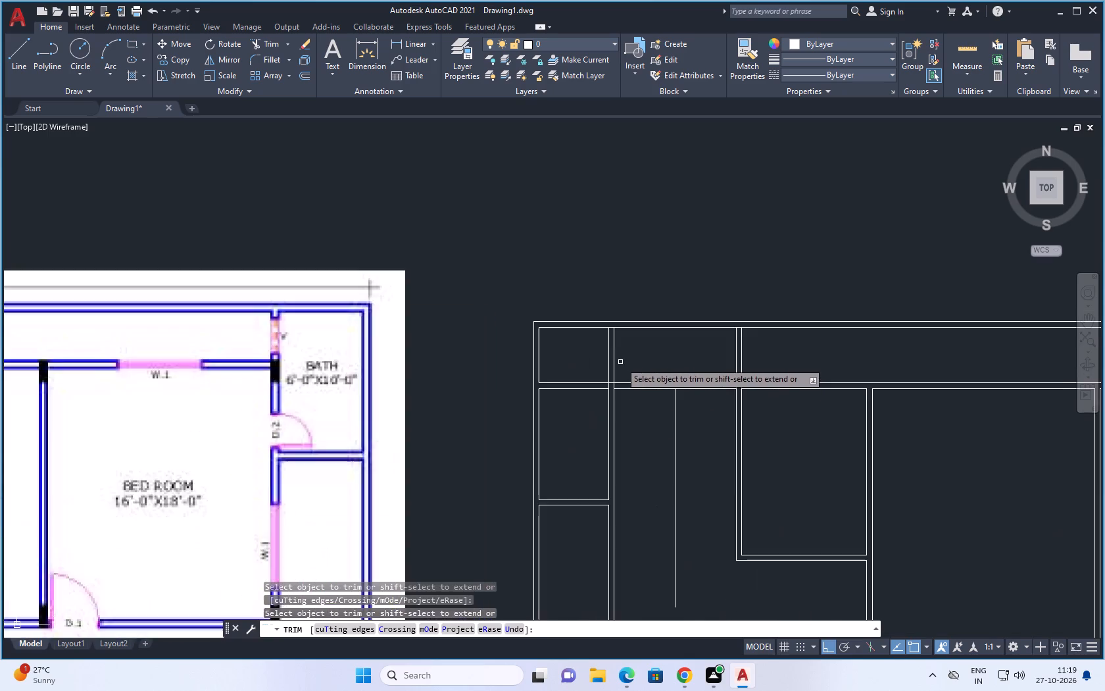
{"action": "scroll", "coordinate": [620, 362], "scroll_direction": "down", "scroll_amount": 2}
{"action": "scroll", "coordinate": [633, 389], "scroll_direction": "up", "scroll_amount": 3}
{"action": "scroll", "coordinate": [575, 326], "scroll_direction": "up", "scroll_amount": 3}
{"action": "left_click_drag", "start_coordinate": [568, 324], "coordinate": [476, 330]}
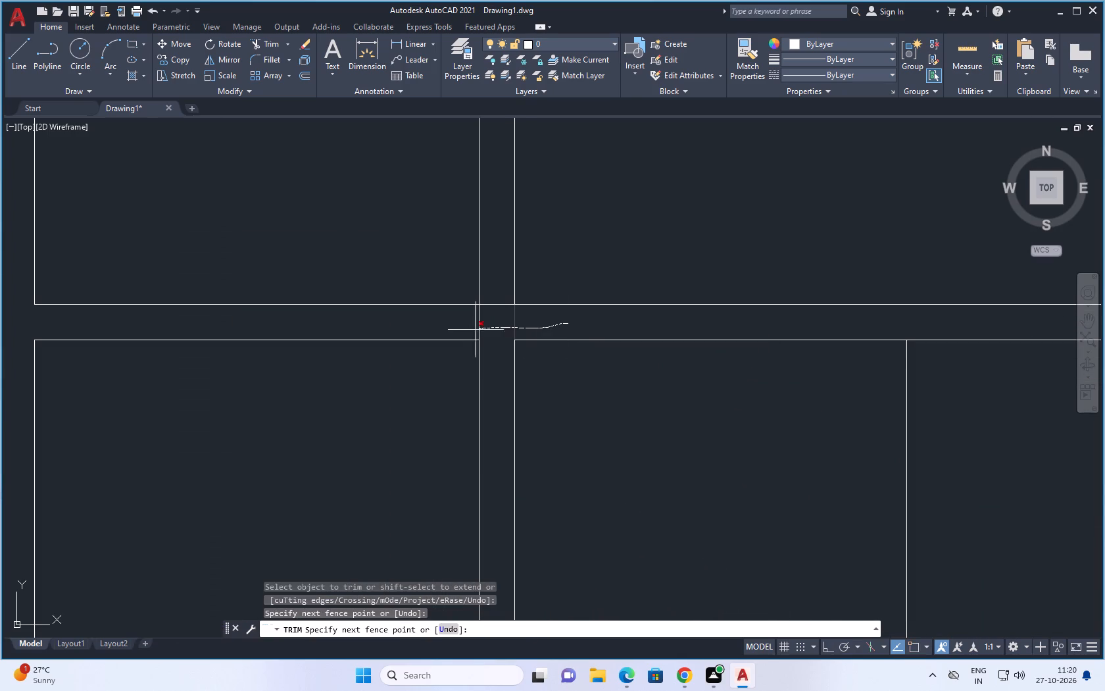
{"action": "left_click_drag", "start_coordinate": [476, 330], "coordinate": [469, 330]}
{"action": "scroll", "coordinate": [526, 326], "scroll_direction": "down", "scroll_amount": 5}
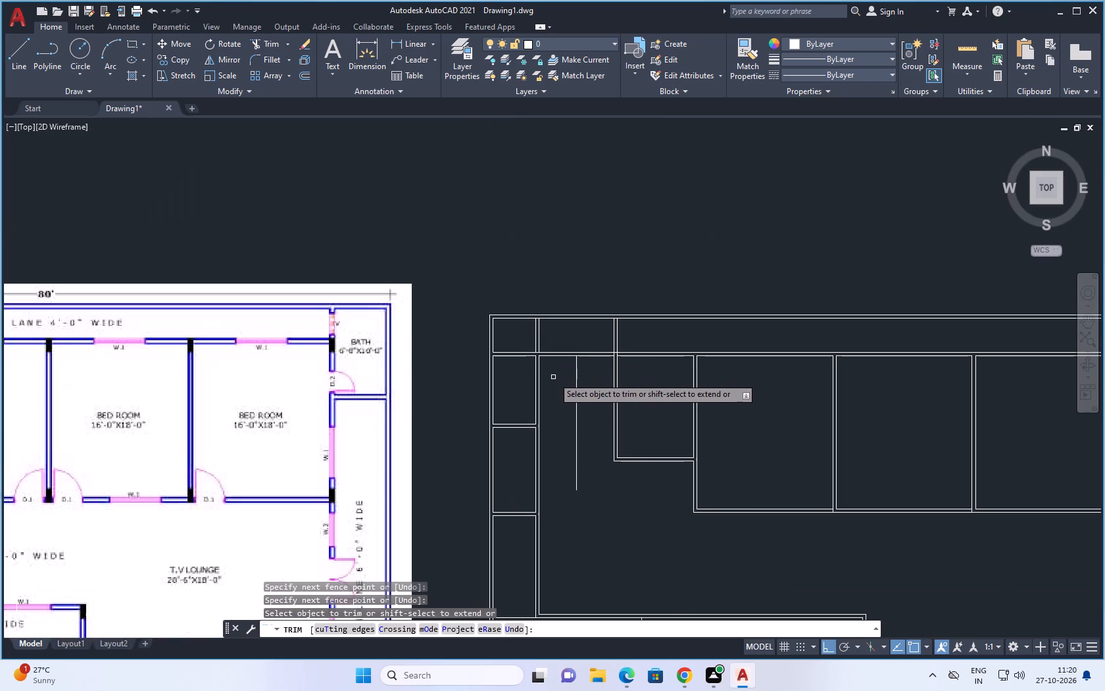
Trim the overlapping line pieces where the staircase-kitchen wall crosses the open lane wall.
{"action": "scroll", "coordinate": [556, 374], "scroll_direction": "down", "scroll_amount": 3}
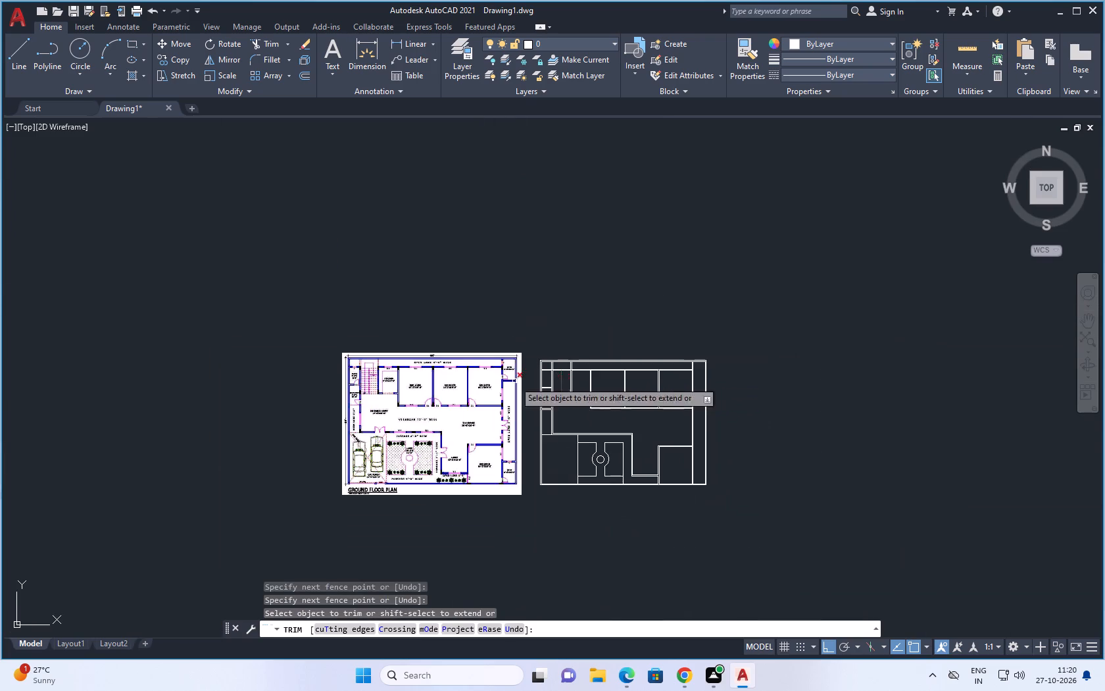
{"action": "scroll", "coordinate": [376, 363], "scroll_direction": "up", "scroll_amount": 3}
{"action": "scroll", "coordinate": [376, 363], "scroll_direction": "down", "scroll_amount": 3}
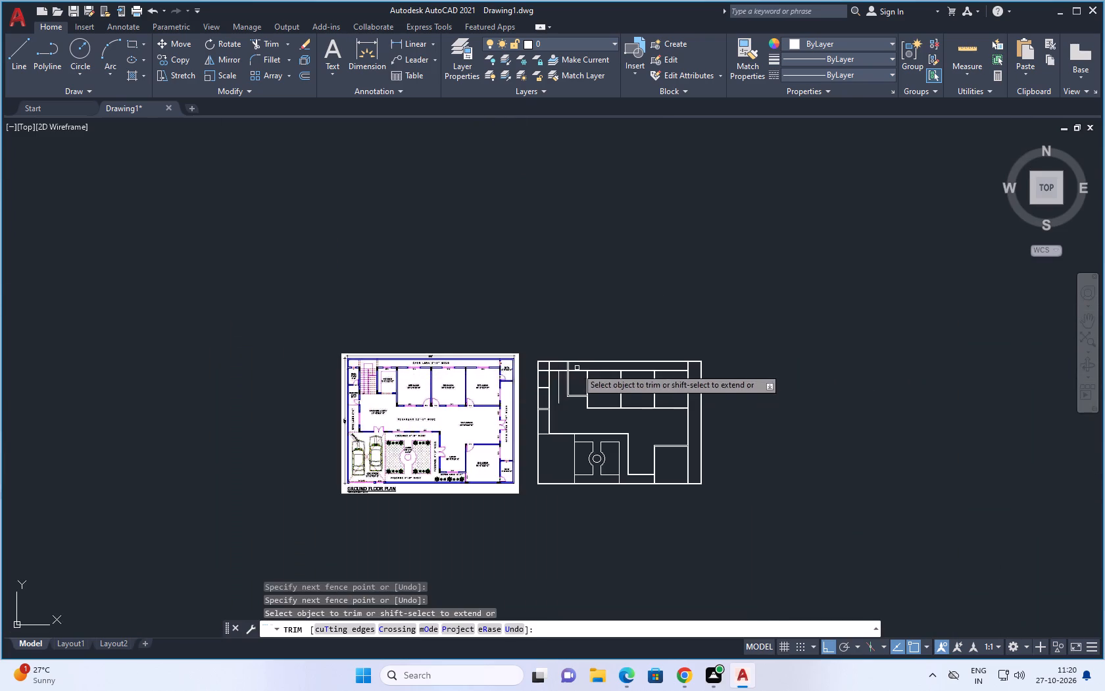
{"action": "scroll", "coordinate": [579, 368], "scroll_direction": "up", "scroll_amount": 6}
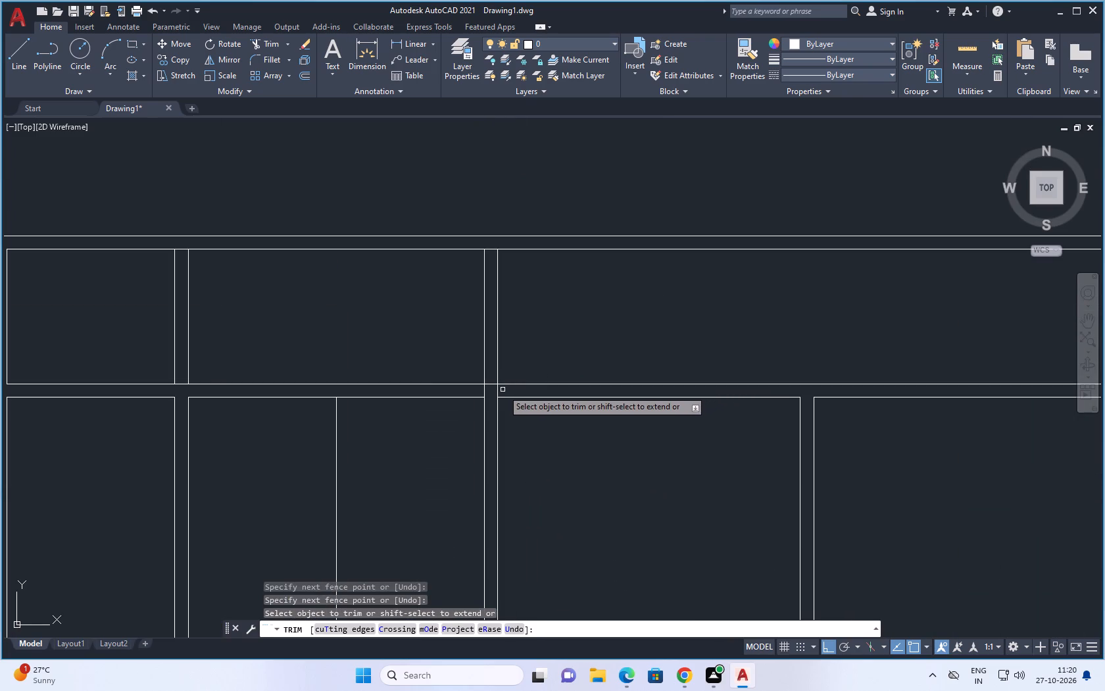
{"action": "left_click", "coordinate": [497, 390]}
{"action": "left_click", "coordinate": [485, 390]}
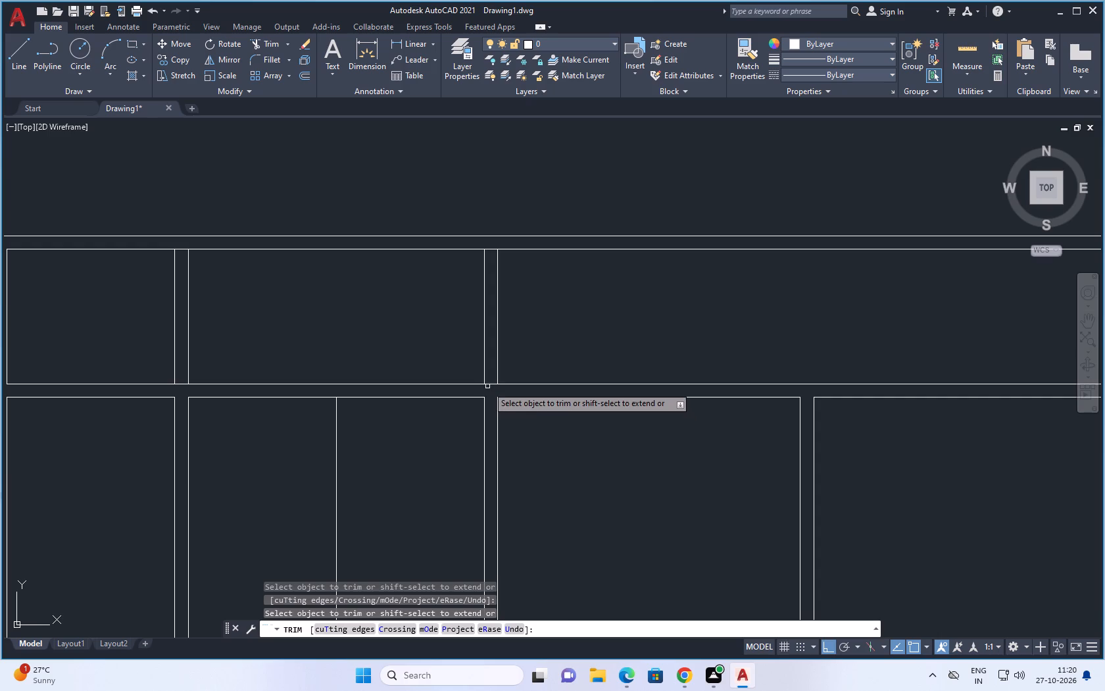
{"action": "left_click", "coordinate": [489, 385]}
{"action": "scroll", "coordinate": [583, 386], "scroll_direction": "down", "scroll_amount": 4}
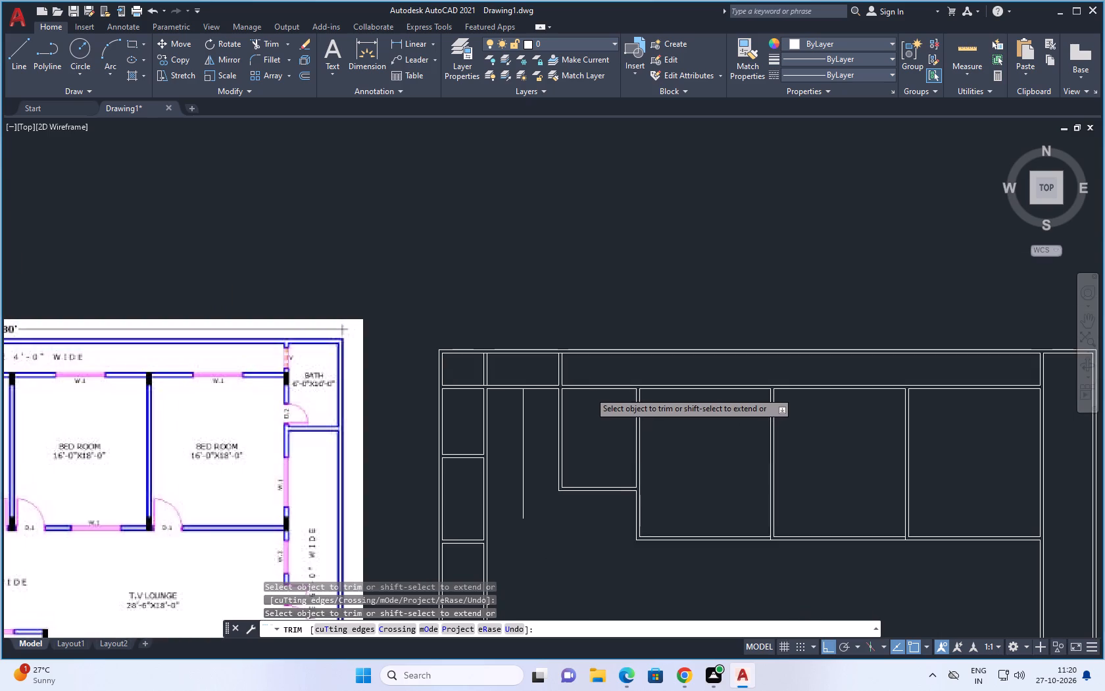
{"action": "scroll", "coordinate": [589, 392], "scroll_direction": "down", "scroll_amount": 1}
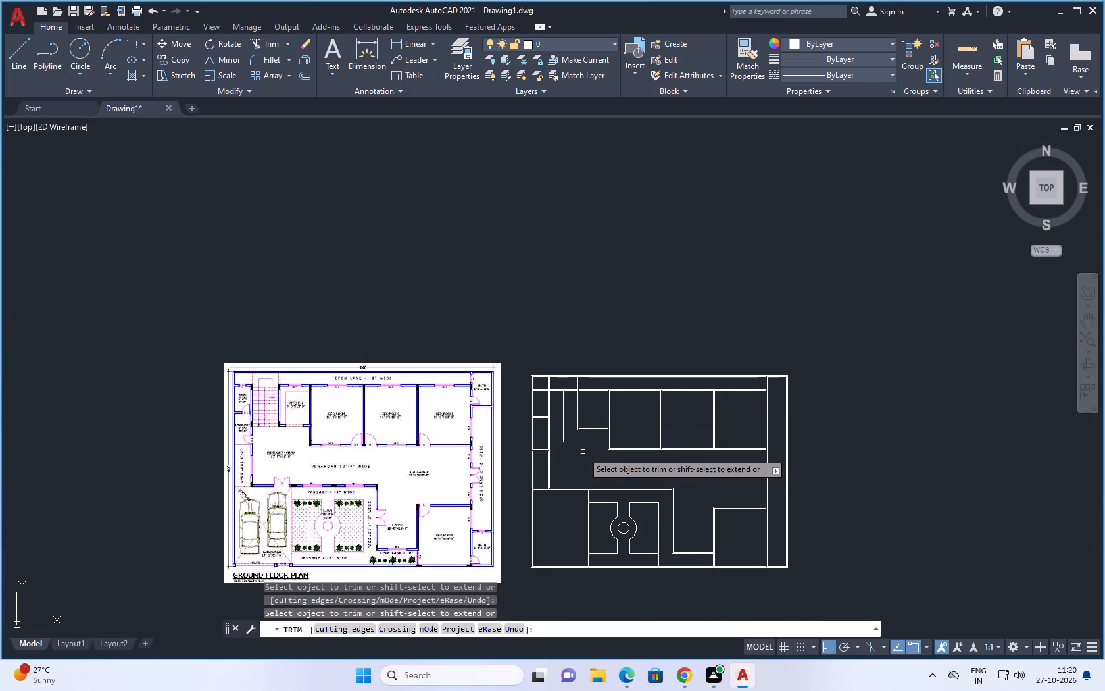
{"action": "key", "text": "Escape"}
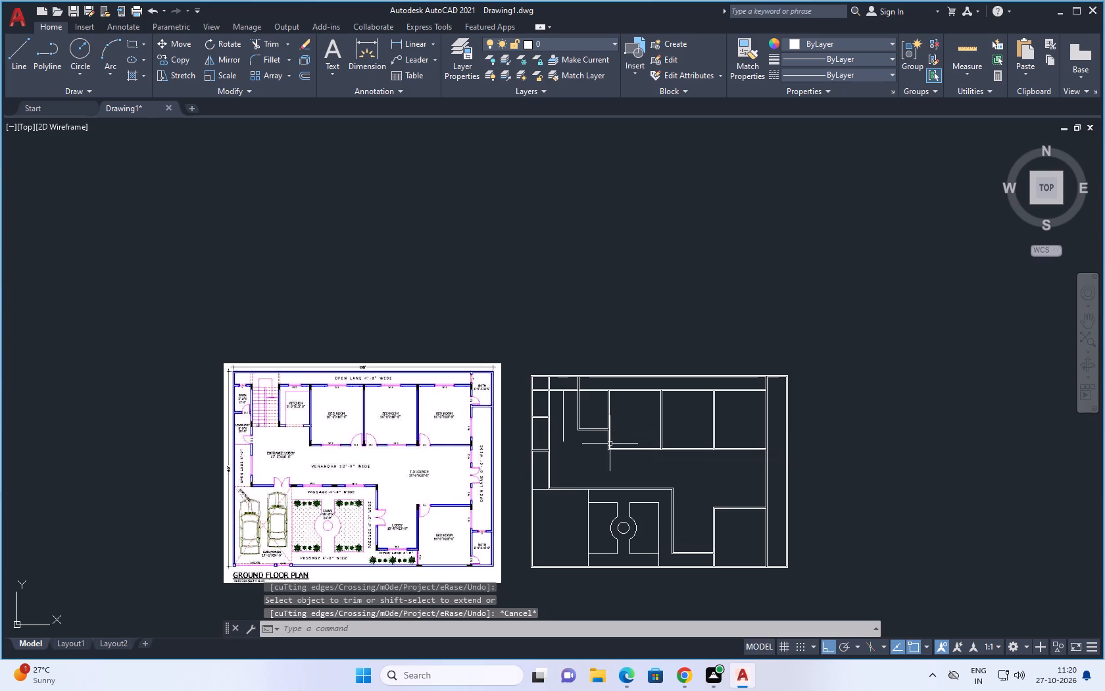
Extend the staircase bay's two inner side wall lines up through the thickness of its upper wall.
{"action": "scroll", "coordinate": [322, 421], "scroll_direction": "up", "scroll_amount": 2}
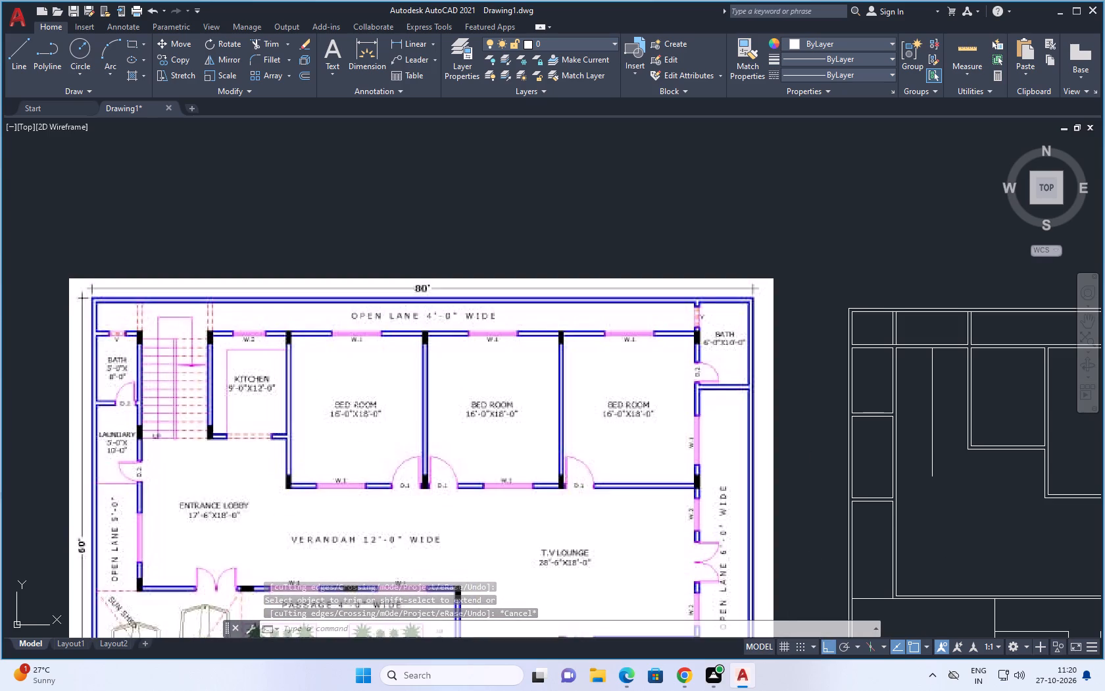
{"action": "scroll", "coordinate": [979, 332], "scroll_direction": "up", "scroll_amount": 3}
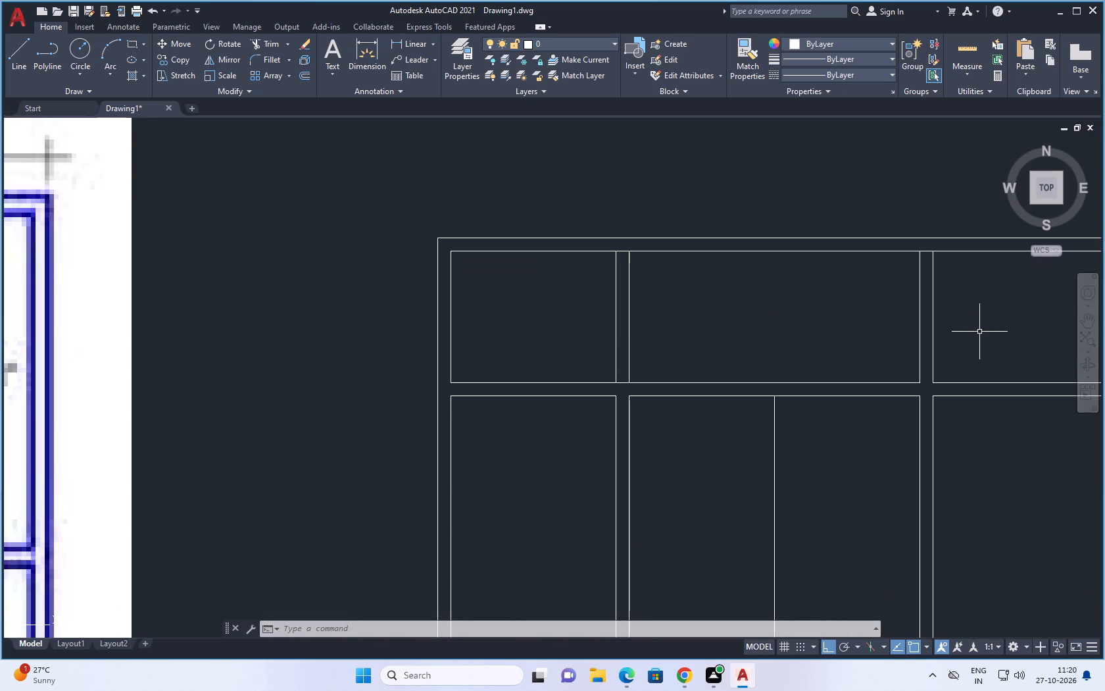
{"action": "key", "text": "Escape"}
{"action": "key", "text": "e"}
{"action": "type", "text": "x"}
{"action": "key", "text": "space"}
{"action": "key", "text": "space"}
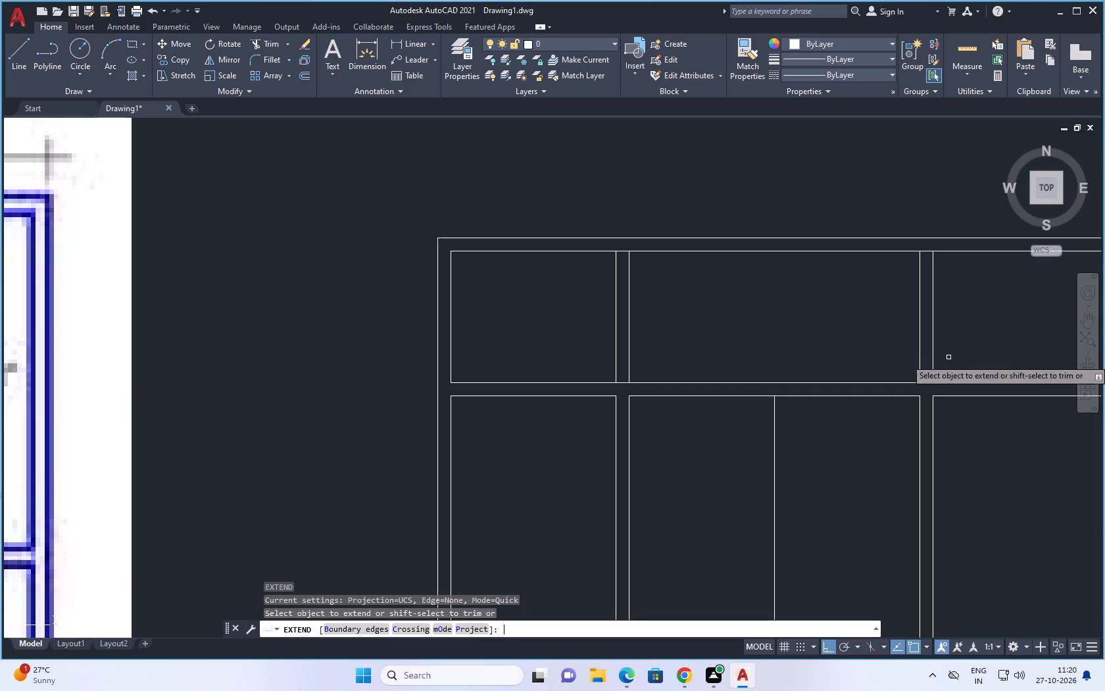
{"action": "left_click", "coordinate": [629, 427]}
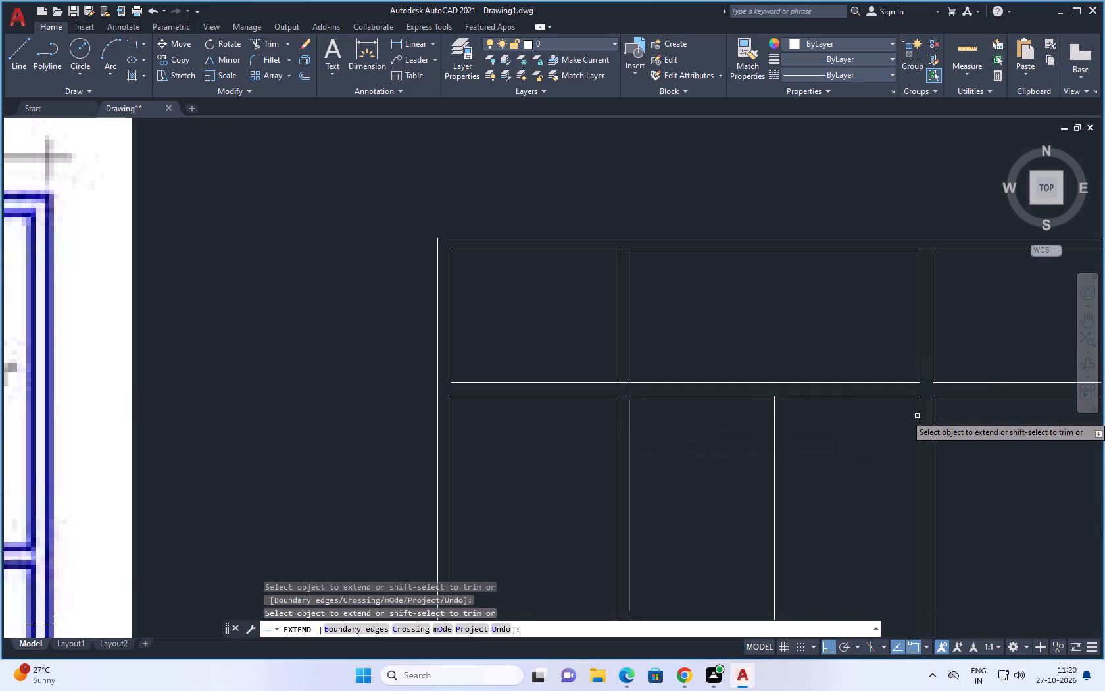
{"action": "left_click", "coordinate": [919, 409]}
{"action": "key", "text": "Escape"}
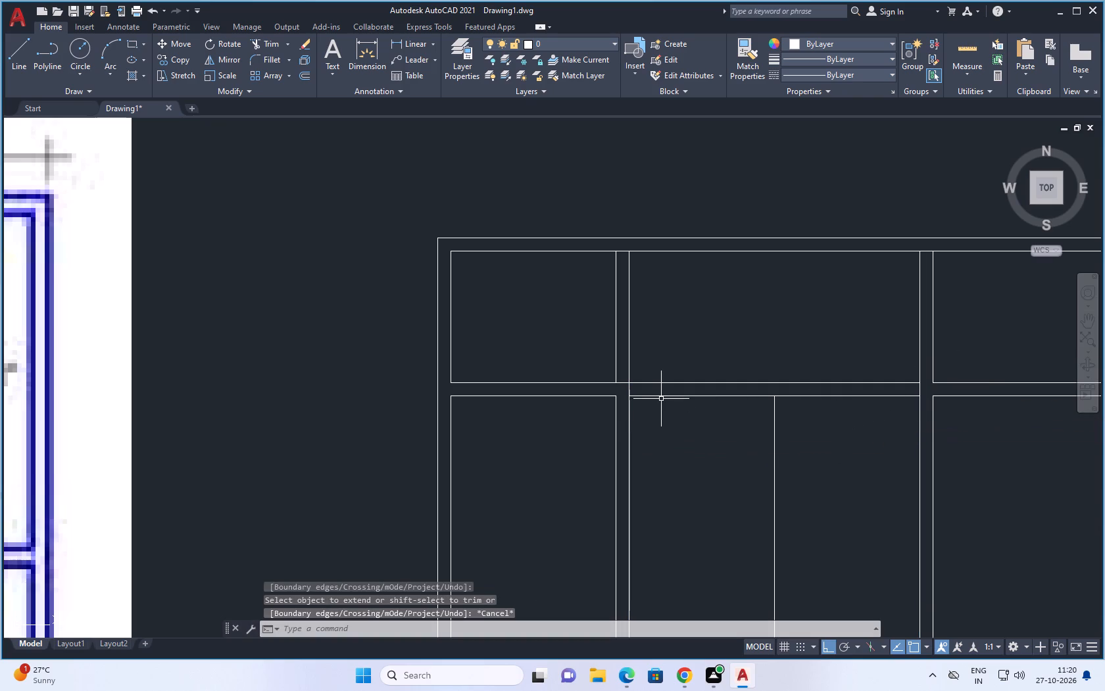
Trim the upper wall line's short piece inside the thickness of the bath-staircase wall.
{"action": "key", "text": "t"}
{"action": "key", "text": "r"}
{"action": "key", "text": "space"}
{"action": "key", "text": "space"}
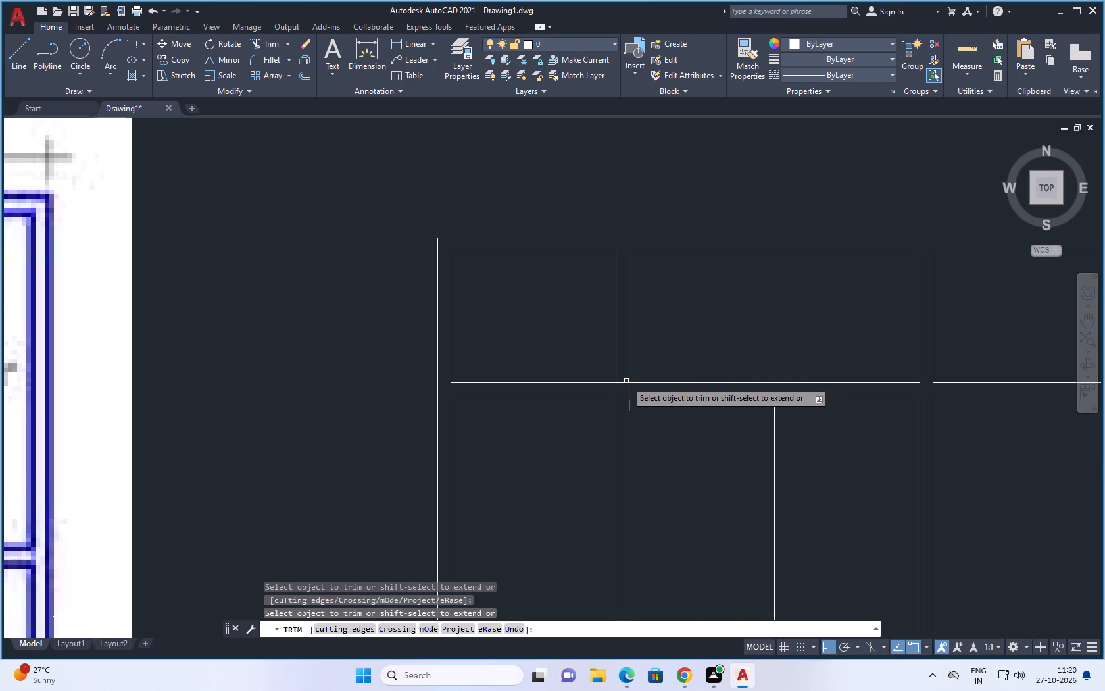
{"action": "left_click", "coordinate": [621, 382]}
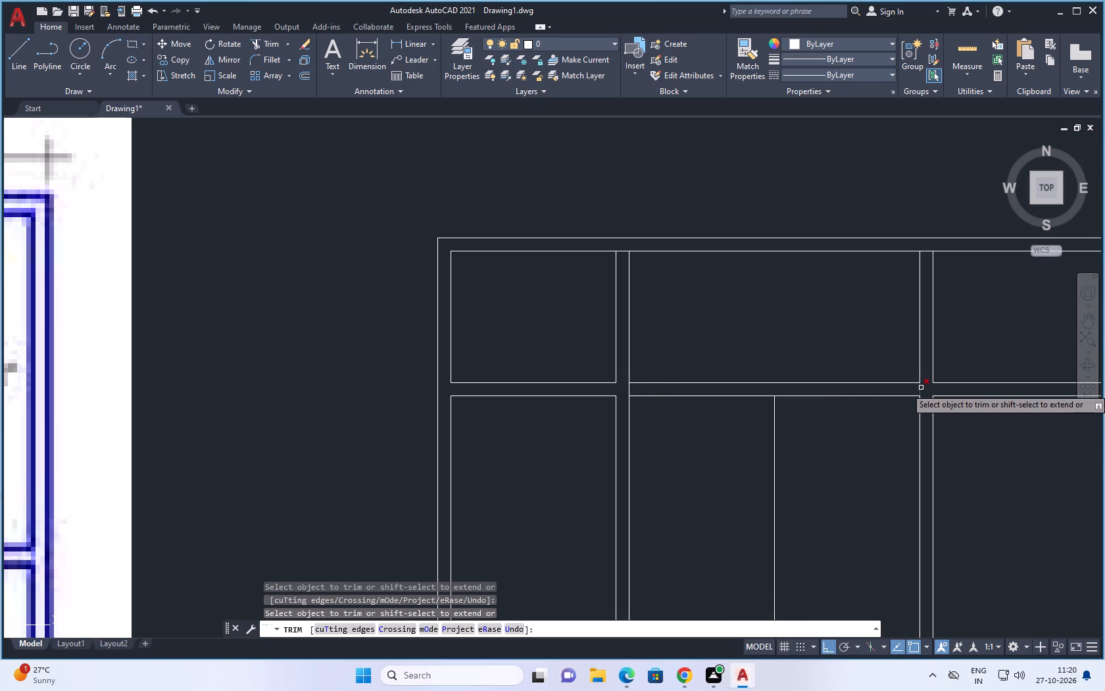
{"action": "key", "text": "Escape"}
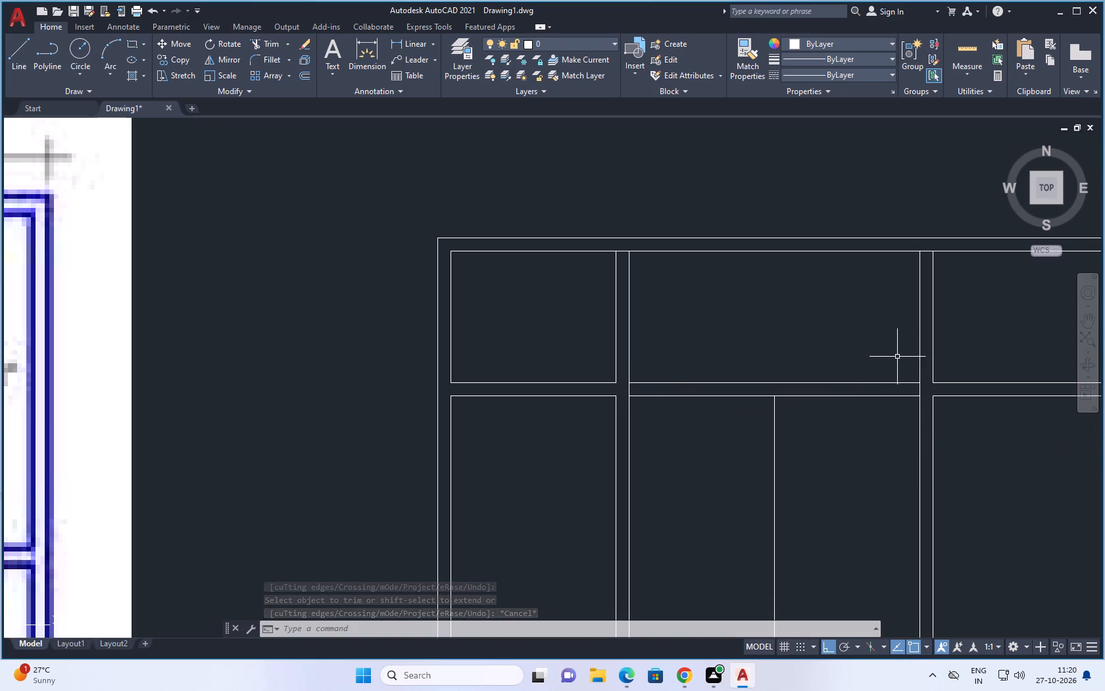
{"action": "key", "text": "Escape"}
{"action": "key", "text": "Escape"}
{"action": "key", "text": "Escape"}
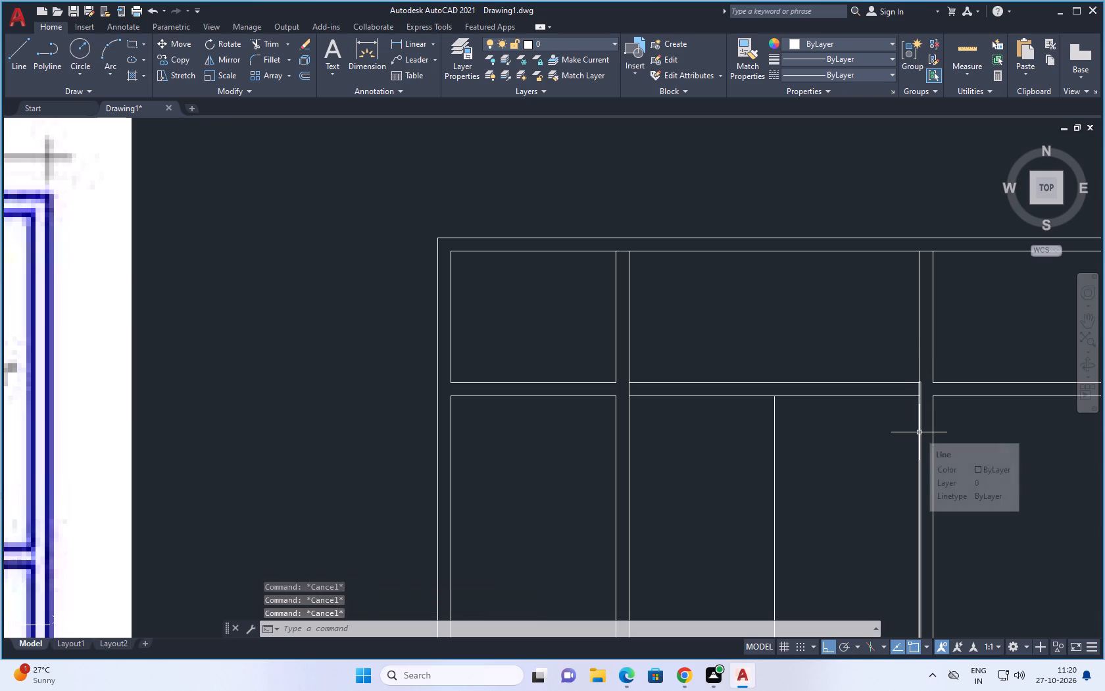
Delete the outer line of the upper wall across the staircase bay.
{"action": "left_click", "coordinate": [841, 382]}
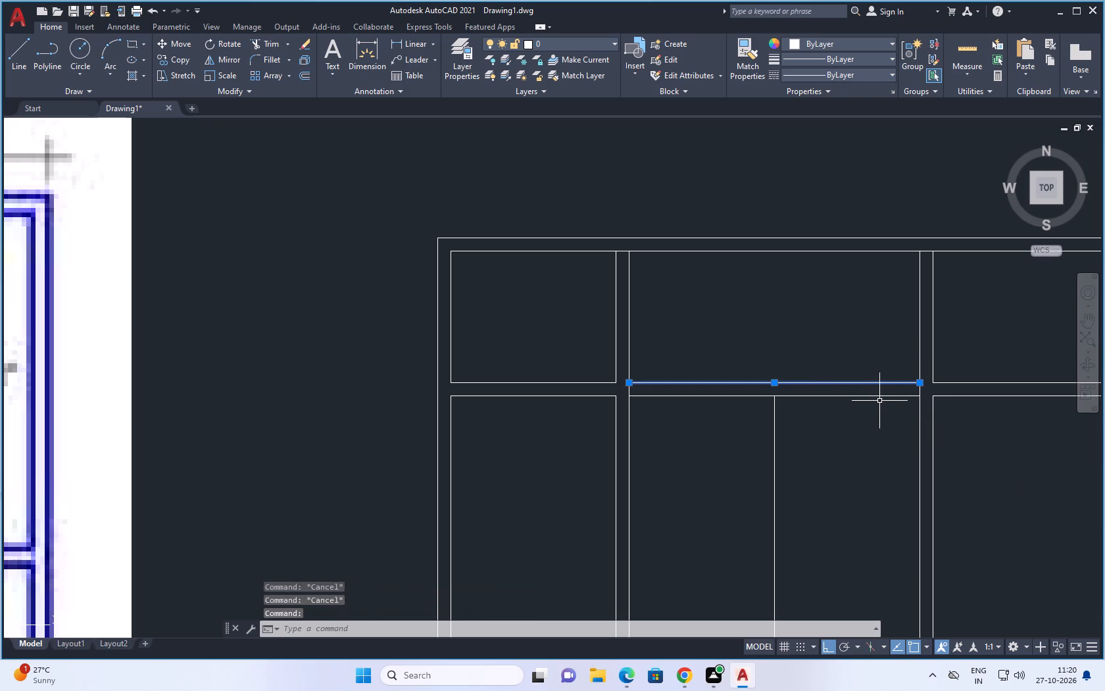
{"action": "key", "text": "Delete"}
Offset the remaining horizontal line across the top of the staircase bay 2 inches downward.
{"action": "scroll", "coordinate": [866, 421], "scroll_direction": "down", "scroll_amount": 1}
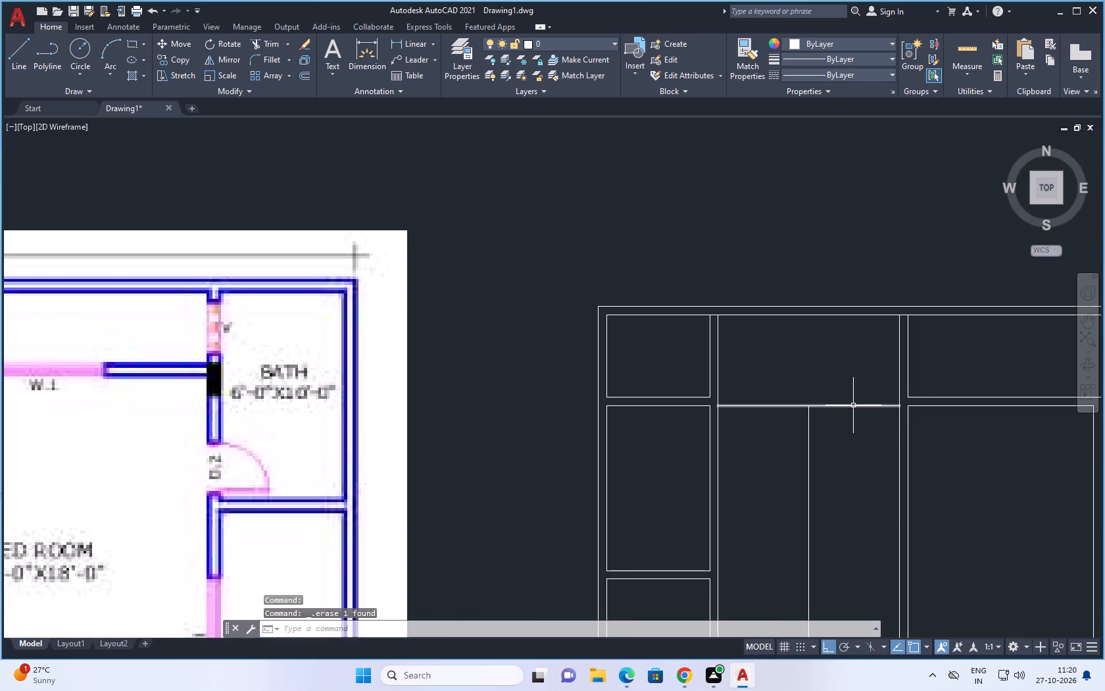
{"action": "key", "text": "o"}
{"action": "key", "text": "space"}
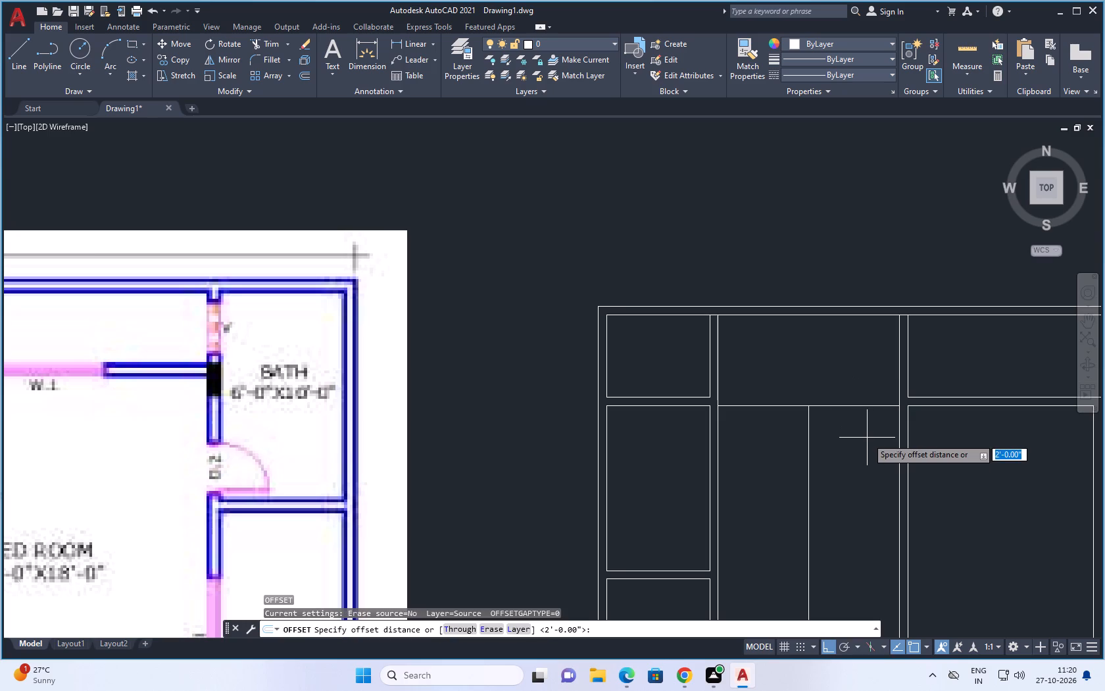
{"action": "key", "text": "2"}
{"action": "key", "text": "space"}
{"action": "left_click", "coordinate": [862, 404]}
{"action": "left_click", "coordinate": [857, 430]}
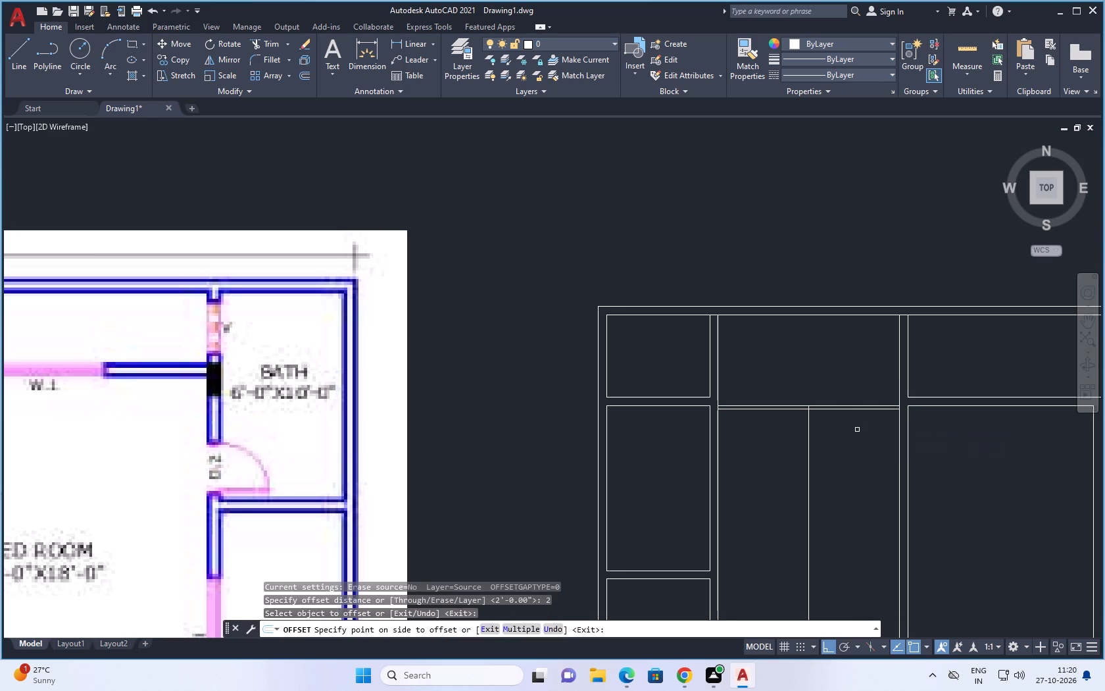
{"action": "key", "text": "Escape"}
Delete the original upper horizontal line of the staircase bay, keeping the offset copy.
{"action": "left_click", "coordinate": [846, 407]}
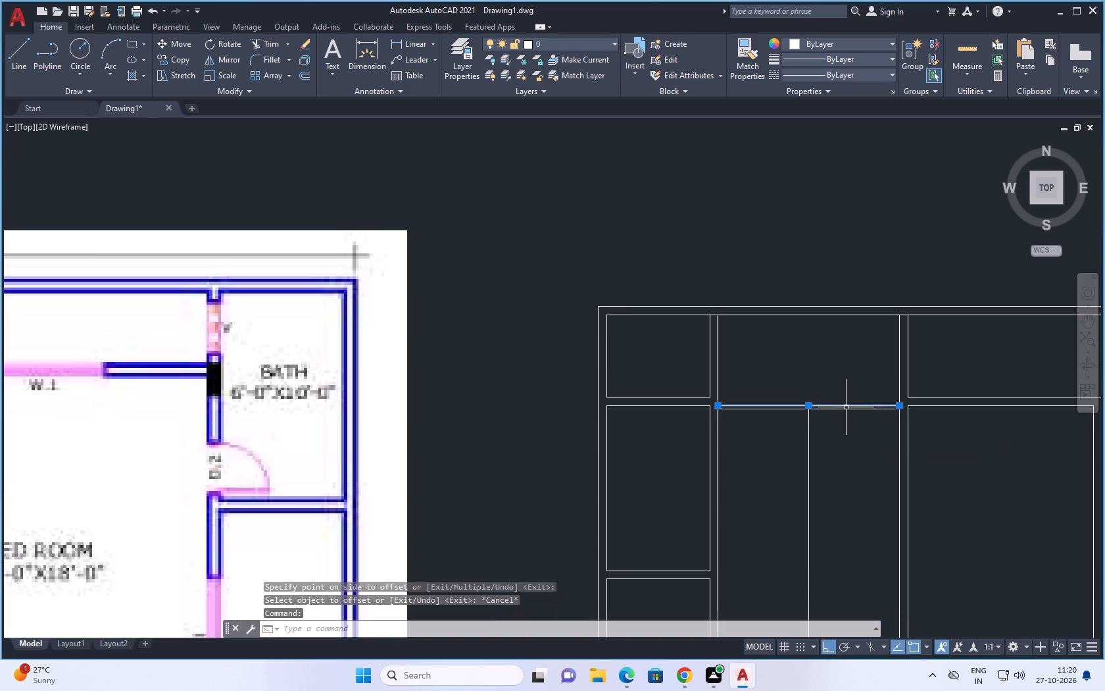
{"action": "key", "text": "Delete"}
{"action": "key", "text": "Escape"}
Trim the stub of the staircase centre line that sticks out above the bay's top horizontal line.
{"action": "type", "text": "tr"}
{"action": "key", "text": "space"}
{"action": "key", "text": "space"}
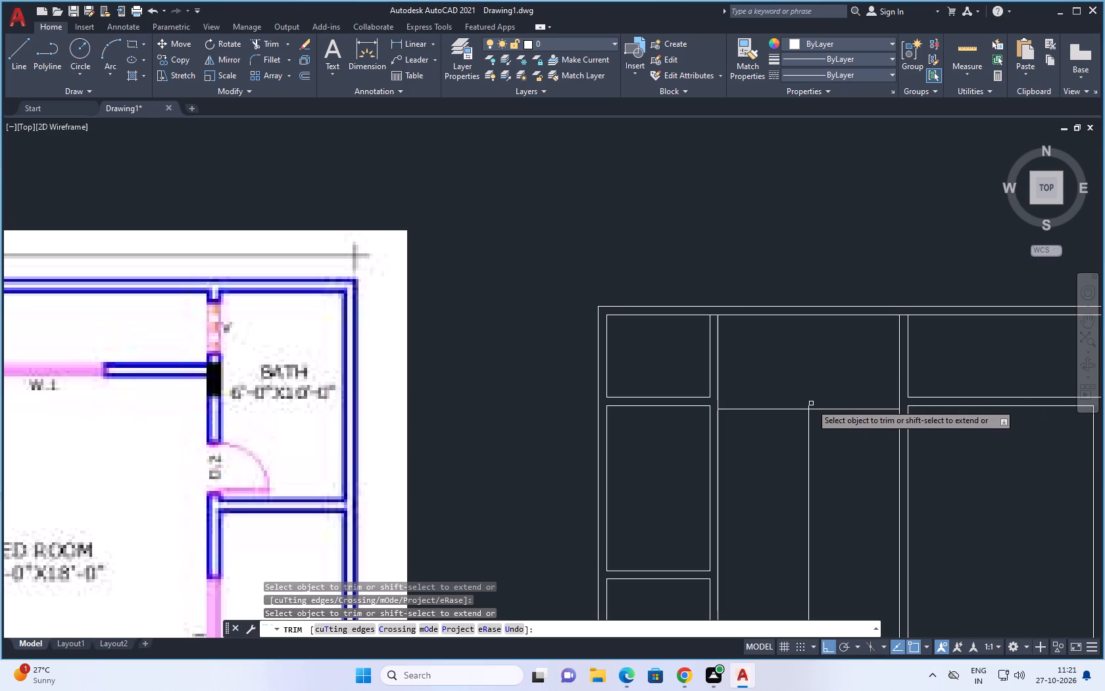
{"action": "left_click", "coordinate": [809, 404]}
{"action": "scroll", "coordinate": [940, 382], "scroll_direction": "down", "scroll_amount": 2}
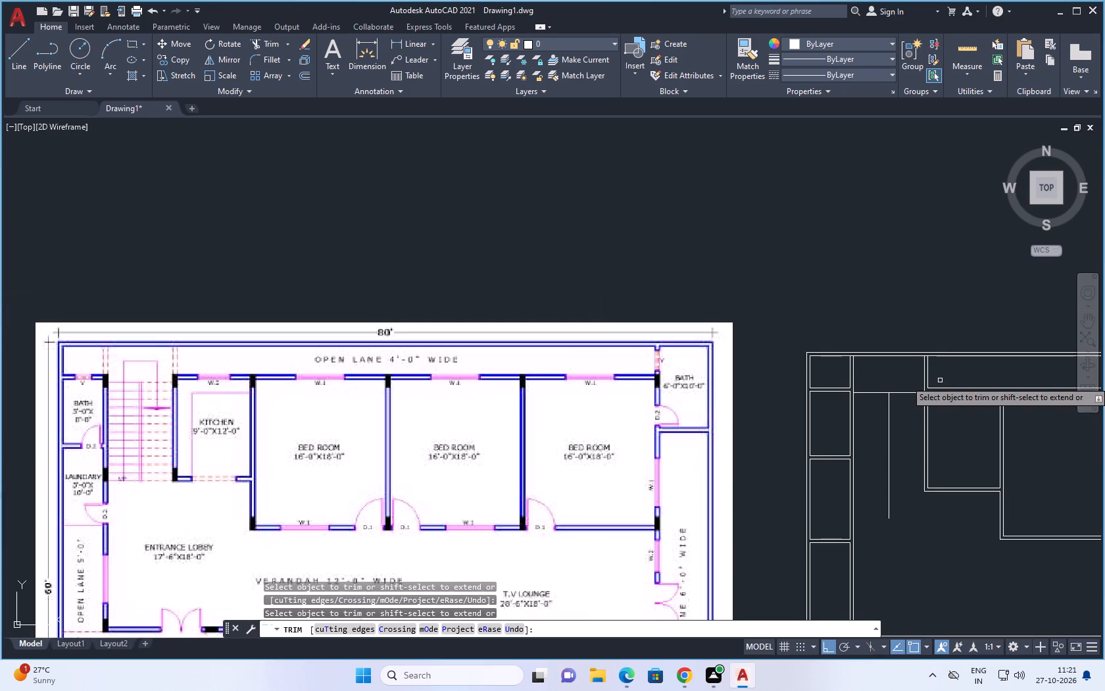
{"action": "key", "text": "Escape"}
{"action": "key", "text": "Escape"}
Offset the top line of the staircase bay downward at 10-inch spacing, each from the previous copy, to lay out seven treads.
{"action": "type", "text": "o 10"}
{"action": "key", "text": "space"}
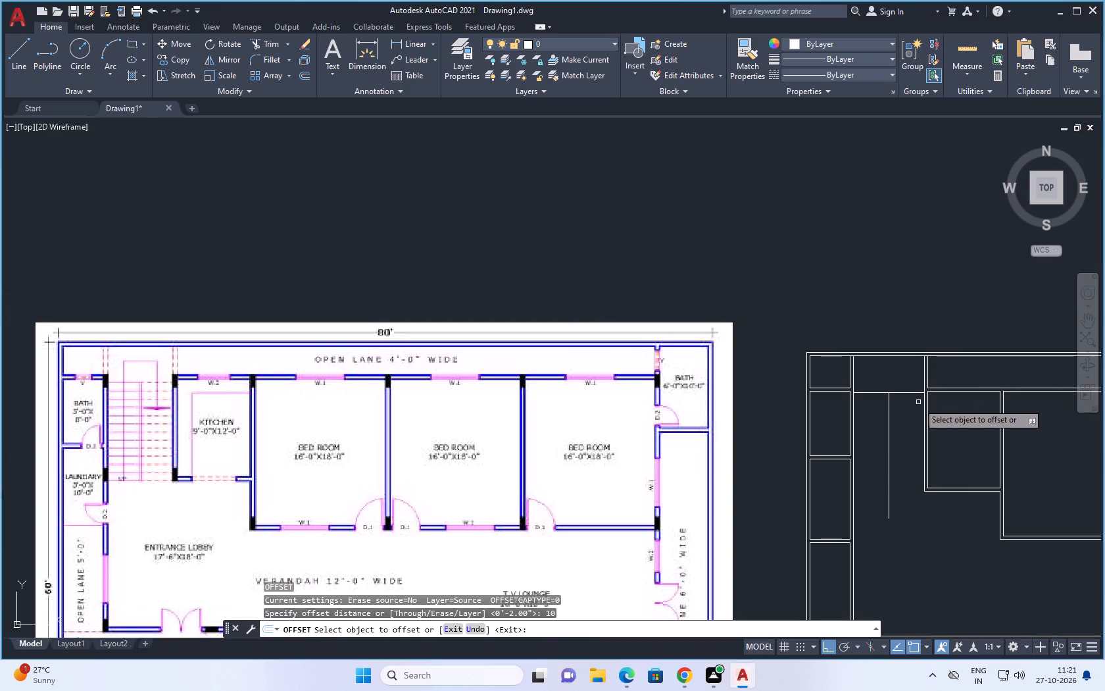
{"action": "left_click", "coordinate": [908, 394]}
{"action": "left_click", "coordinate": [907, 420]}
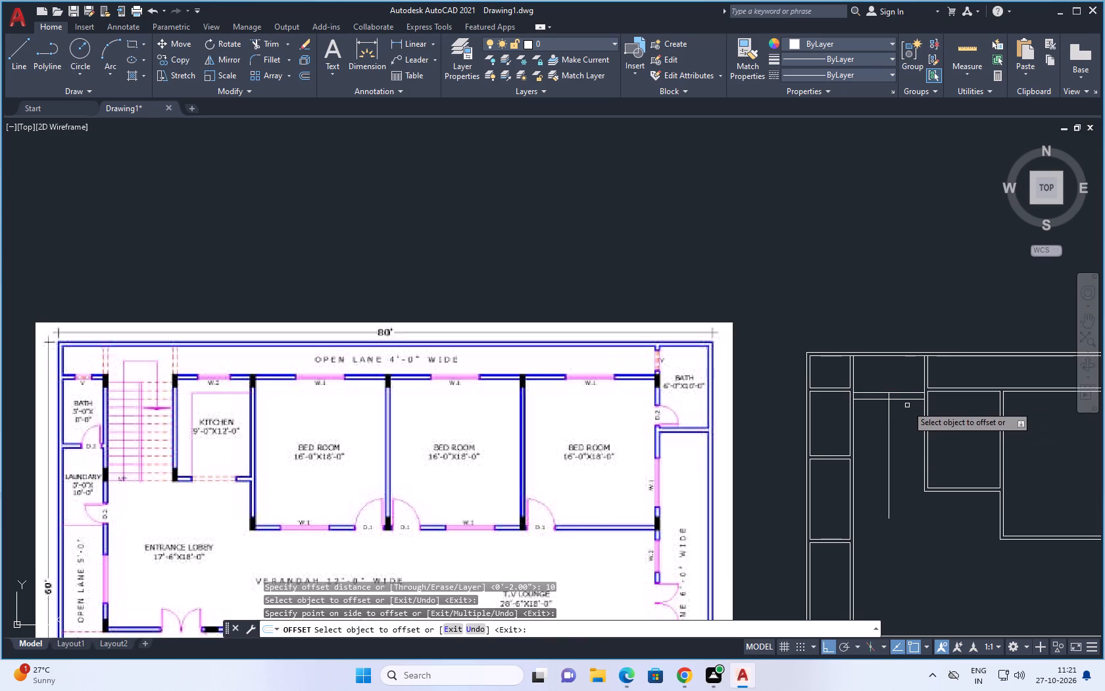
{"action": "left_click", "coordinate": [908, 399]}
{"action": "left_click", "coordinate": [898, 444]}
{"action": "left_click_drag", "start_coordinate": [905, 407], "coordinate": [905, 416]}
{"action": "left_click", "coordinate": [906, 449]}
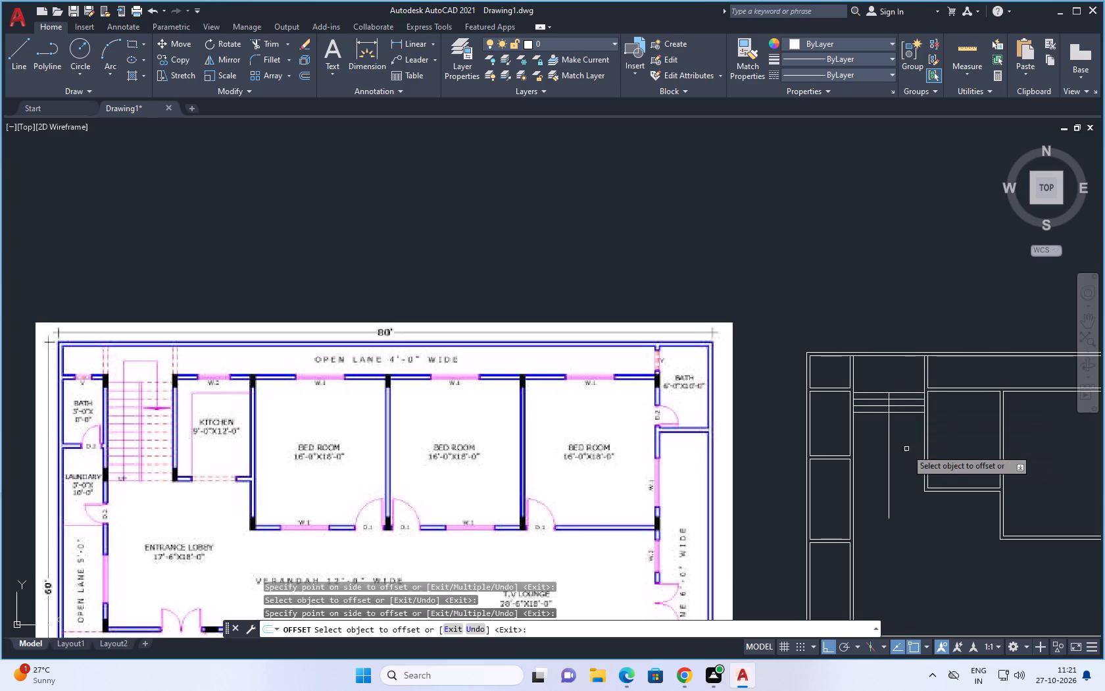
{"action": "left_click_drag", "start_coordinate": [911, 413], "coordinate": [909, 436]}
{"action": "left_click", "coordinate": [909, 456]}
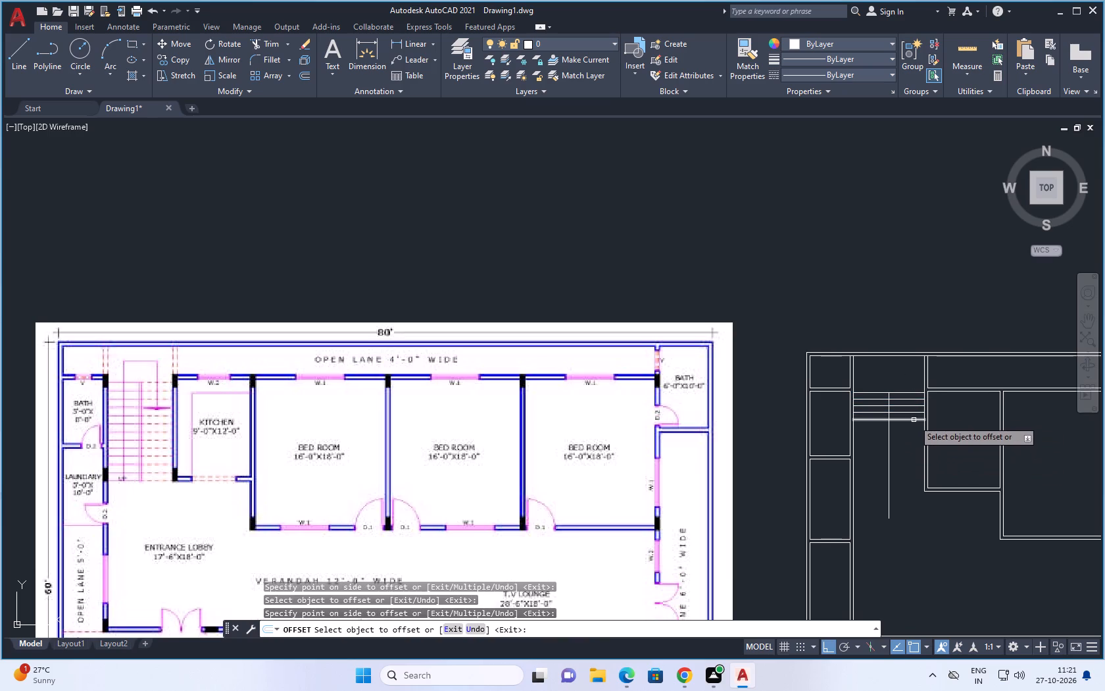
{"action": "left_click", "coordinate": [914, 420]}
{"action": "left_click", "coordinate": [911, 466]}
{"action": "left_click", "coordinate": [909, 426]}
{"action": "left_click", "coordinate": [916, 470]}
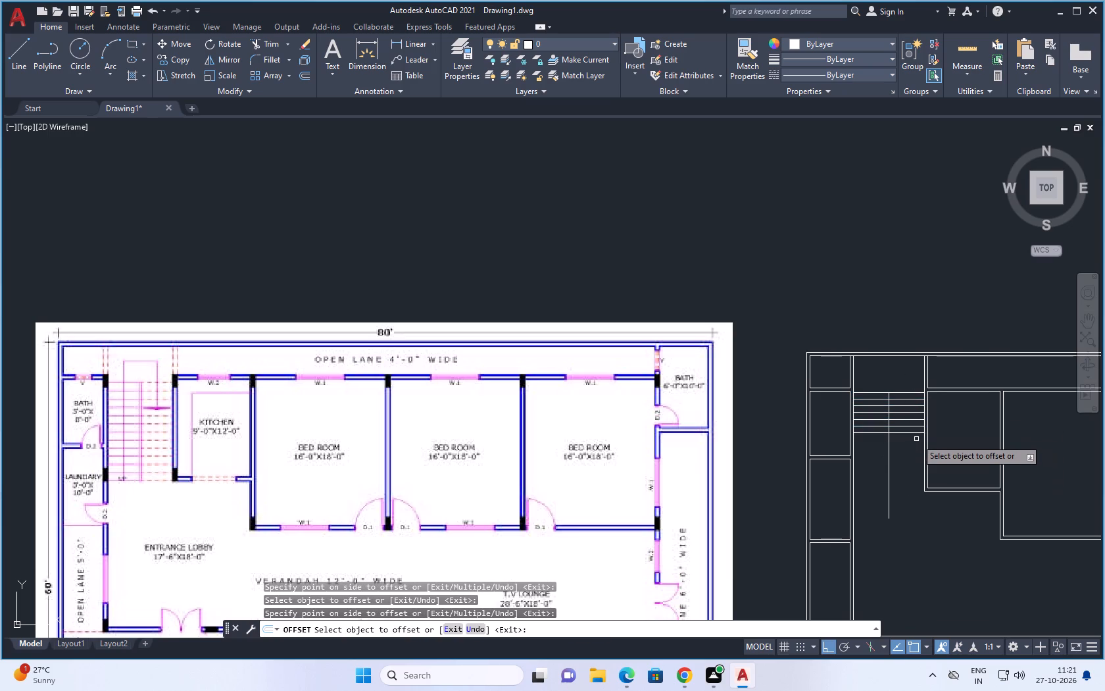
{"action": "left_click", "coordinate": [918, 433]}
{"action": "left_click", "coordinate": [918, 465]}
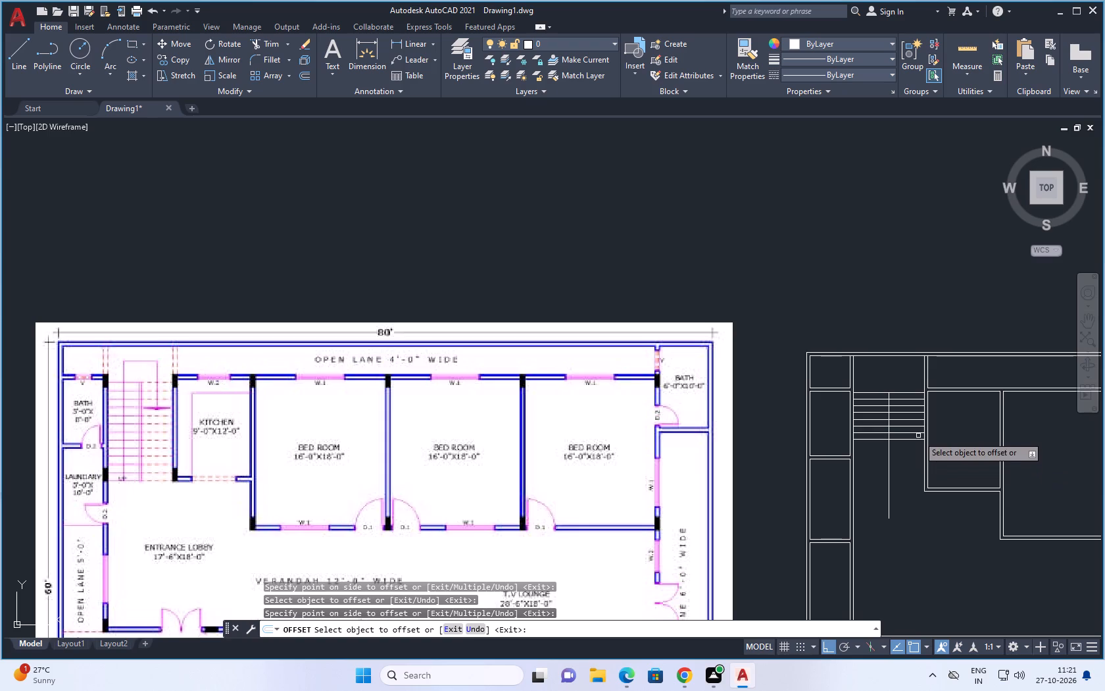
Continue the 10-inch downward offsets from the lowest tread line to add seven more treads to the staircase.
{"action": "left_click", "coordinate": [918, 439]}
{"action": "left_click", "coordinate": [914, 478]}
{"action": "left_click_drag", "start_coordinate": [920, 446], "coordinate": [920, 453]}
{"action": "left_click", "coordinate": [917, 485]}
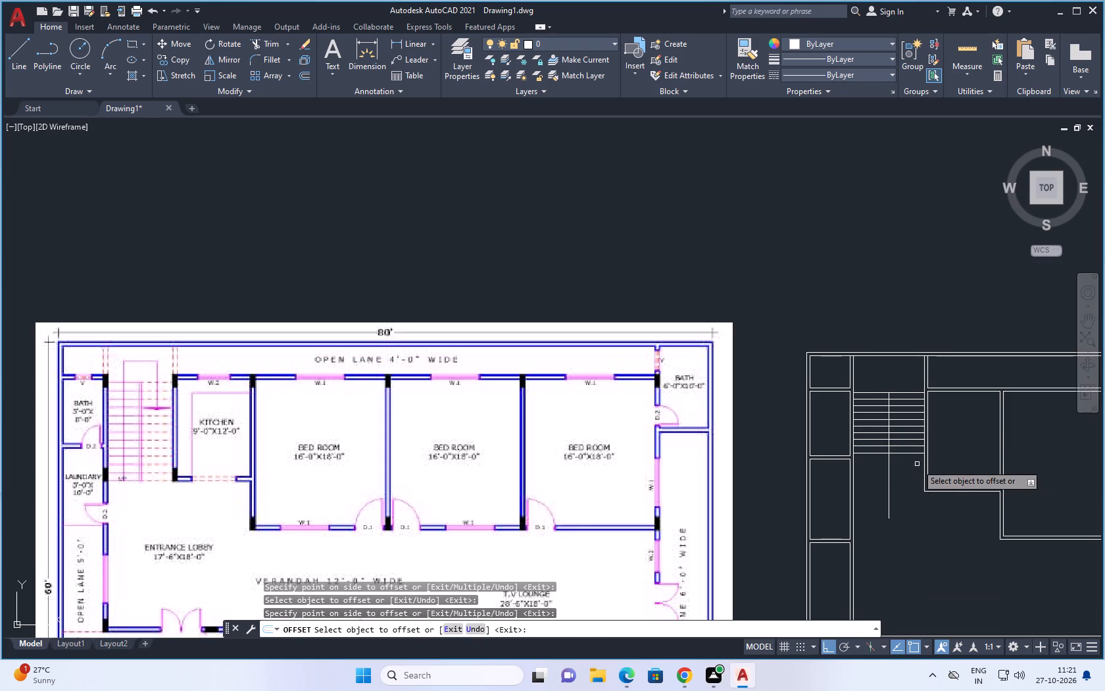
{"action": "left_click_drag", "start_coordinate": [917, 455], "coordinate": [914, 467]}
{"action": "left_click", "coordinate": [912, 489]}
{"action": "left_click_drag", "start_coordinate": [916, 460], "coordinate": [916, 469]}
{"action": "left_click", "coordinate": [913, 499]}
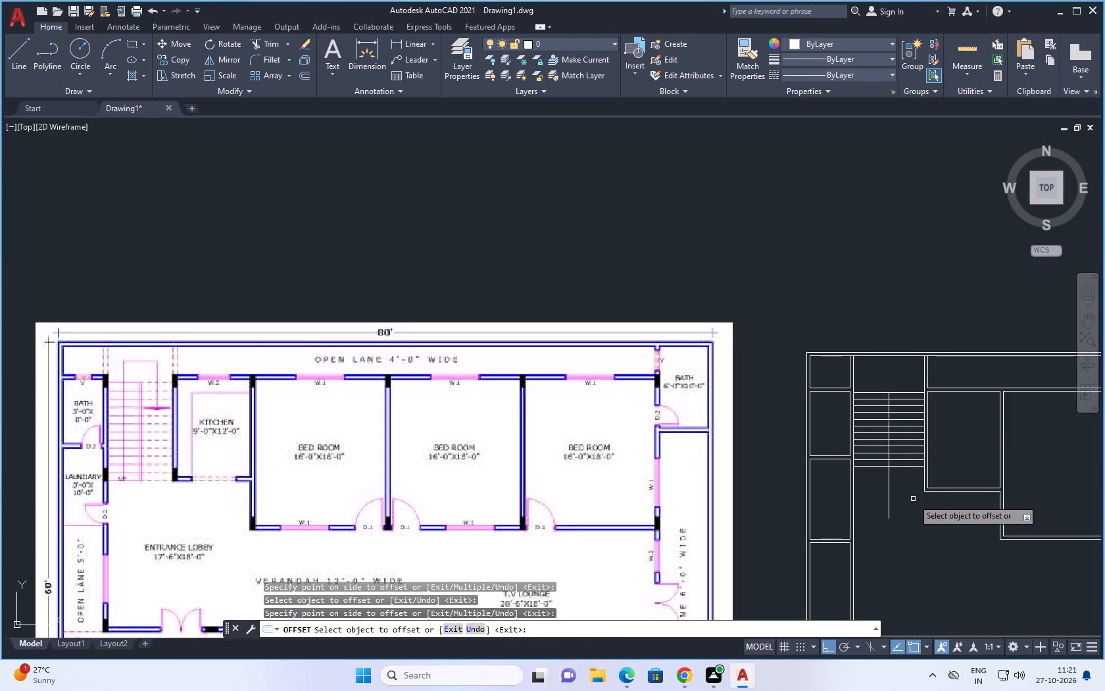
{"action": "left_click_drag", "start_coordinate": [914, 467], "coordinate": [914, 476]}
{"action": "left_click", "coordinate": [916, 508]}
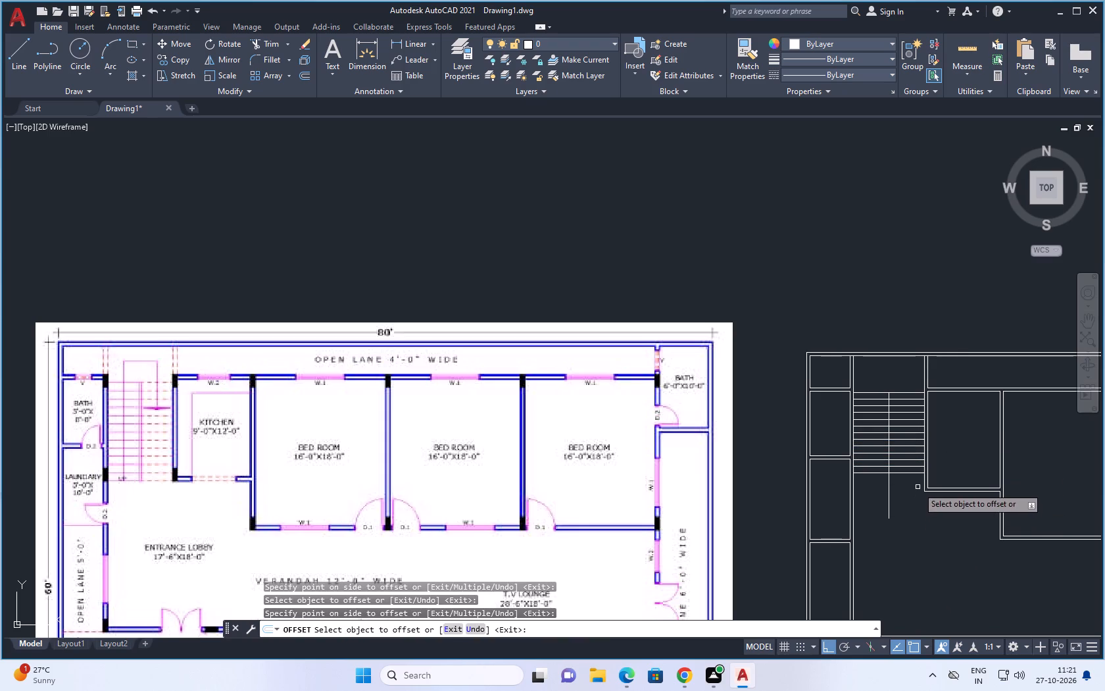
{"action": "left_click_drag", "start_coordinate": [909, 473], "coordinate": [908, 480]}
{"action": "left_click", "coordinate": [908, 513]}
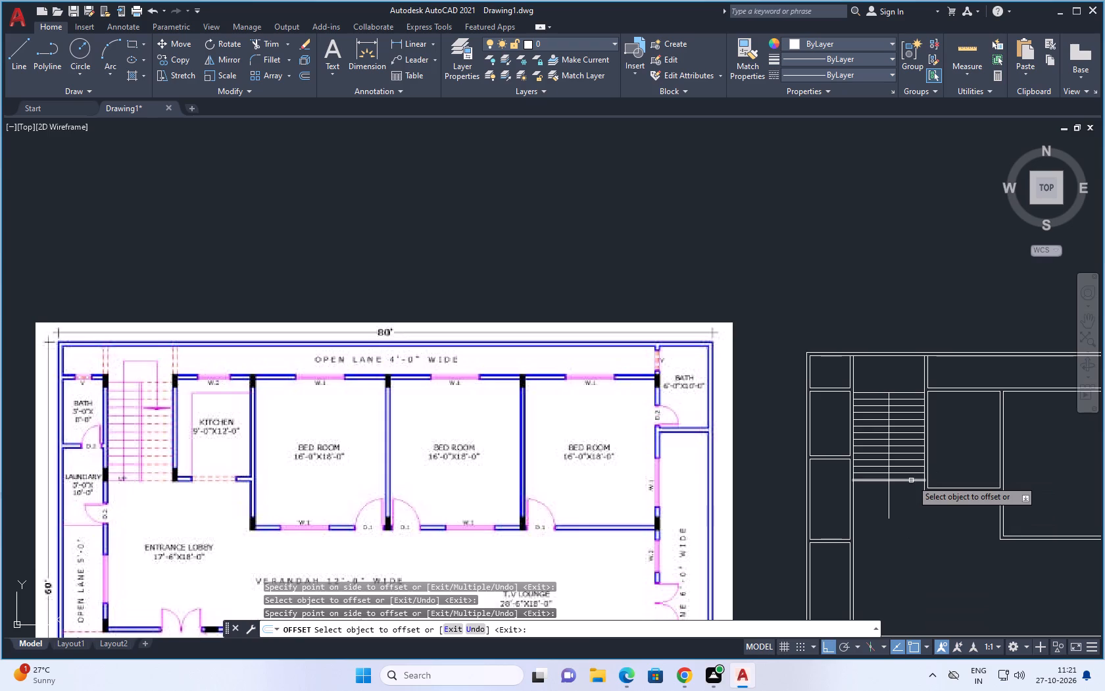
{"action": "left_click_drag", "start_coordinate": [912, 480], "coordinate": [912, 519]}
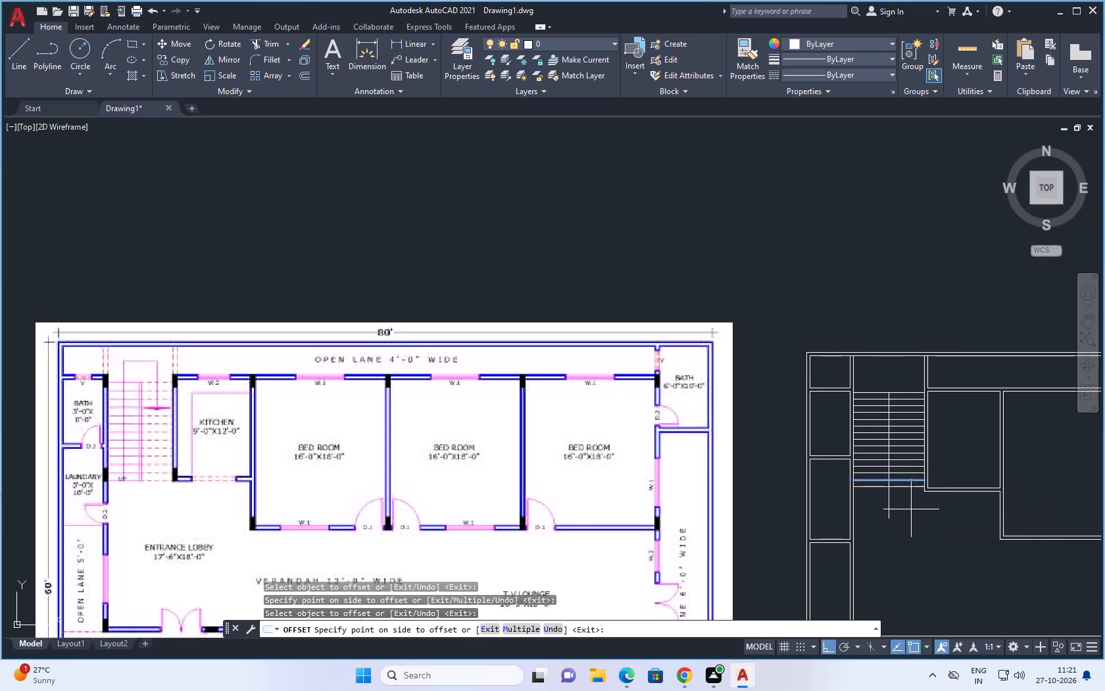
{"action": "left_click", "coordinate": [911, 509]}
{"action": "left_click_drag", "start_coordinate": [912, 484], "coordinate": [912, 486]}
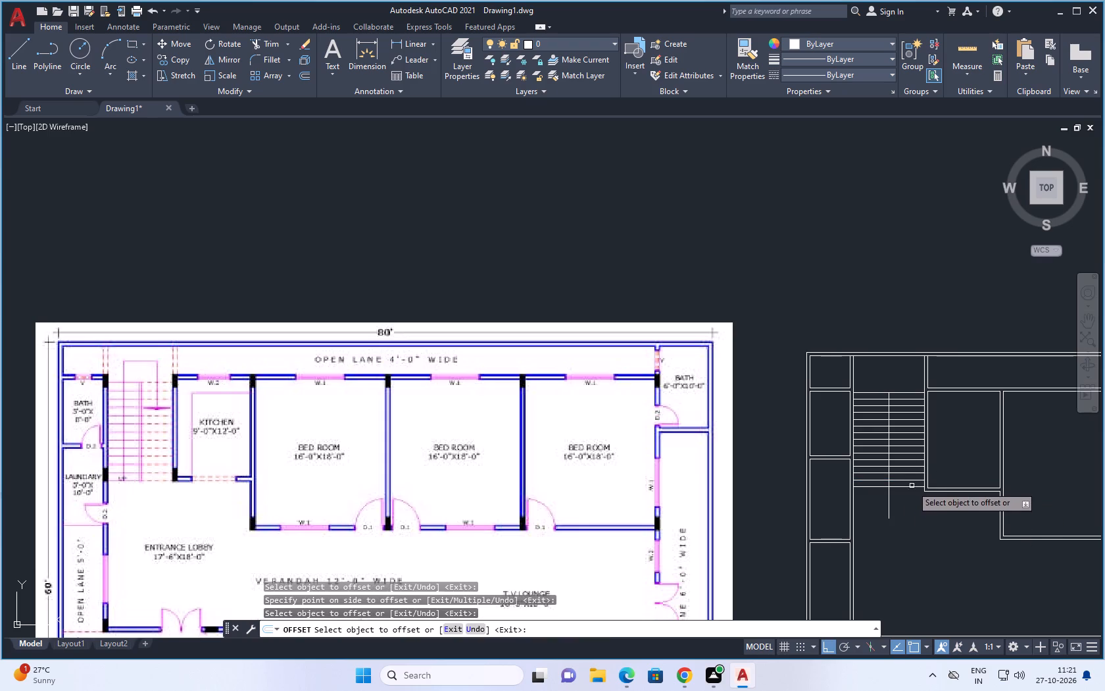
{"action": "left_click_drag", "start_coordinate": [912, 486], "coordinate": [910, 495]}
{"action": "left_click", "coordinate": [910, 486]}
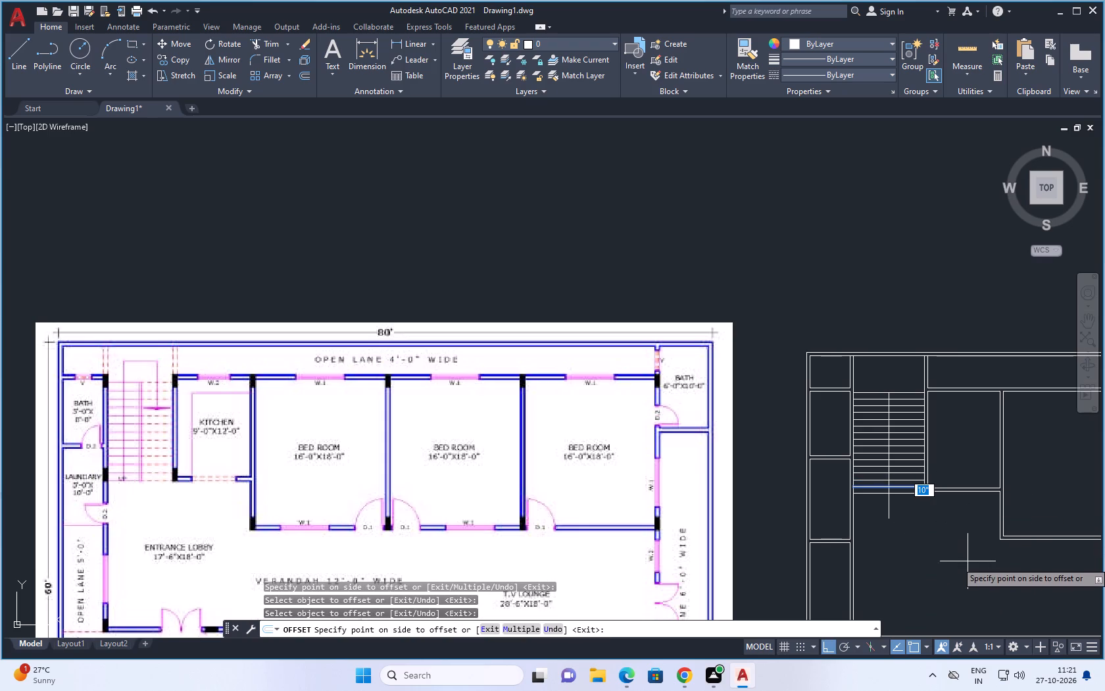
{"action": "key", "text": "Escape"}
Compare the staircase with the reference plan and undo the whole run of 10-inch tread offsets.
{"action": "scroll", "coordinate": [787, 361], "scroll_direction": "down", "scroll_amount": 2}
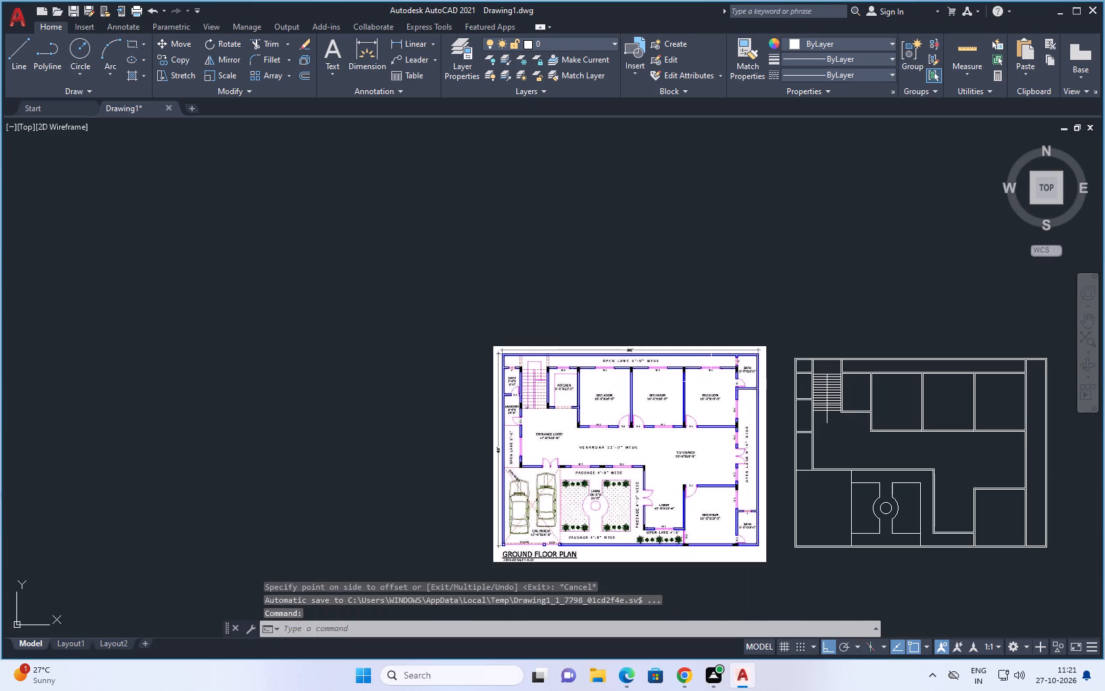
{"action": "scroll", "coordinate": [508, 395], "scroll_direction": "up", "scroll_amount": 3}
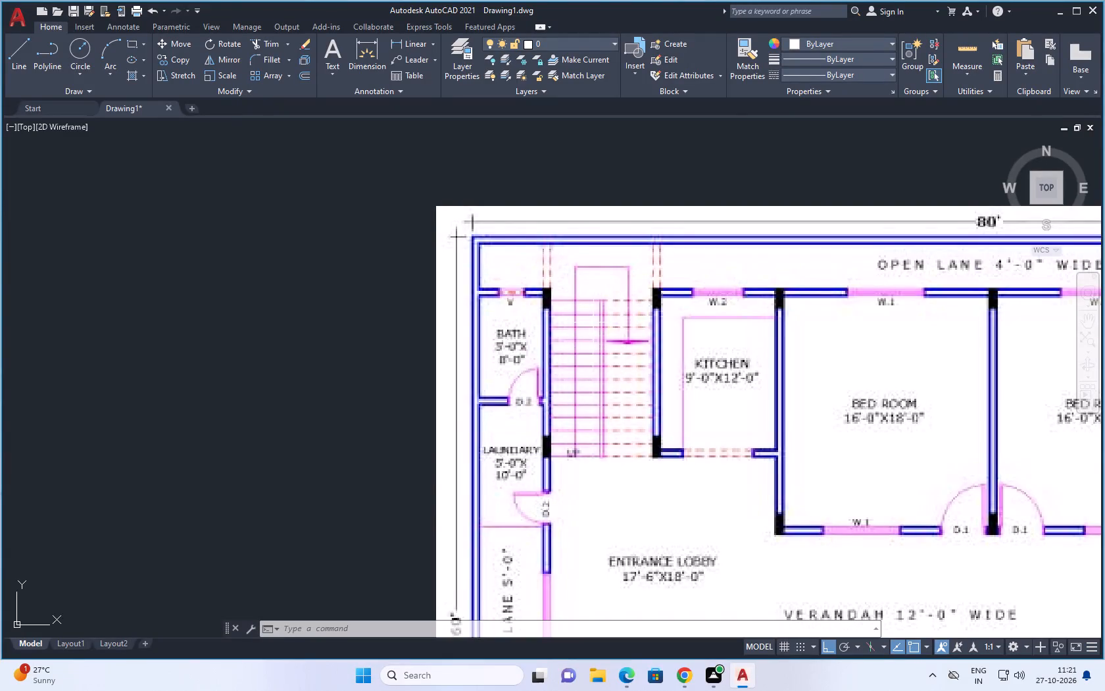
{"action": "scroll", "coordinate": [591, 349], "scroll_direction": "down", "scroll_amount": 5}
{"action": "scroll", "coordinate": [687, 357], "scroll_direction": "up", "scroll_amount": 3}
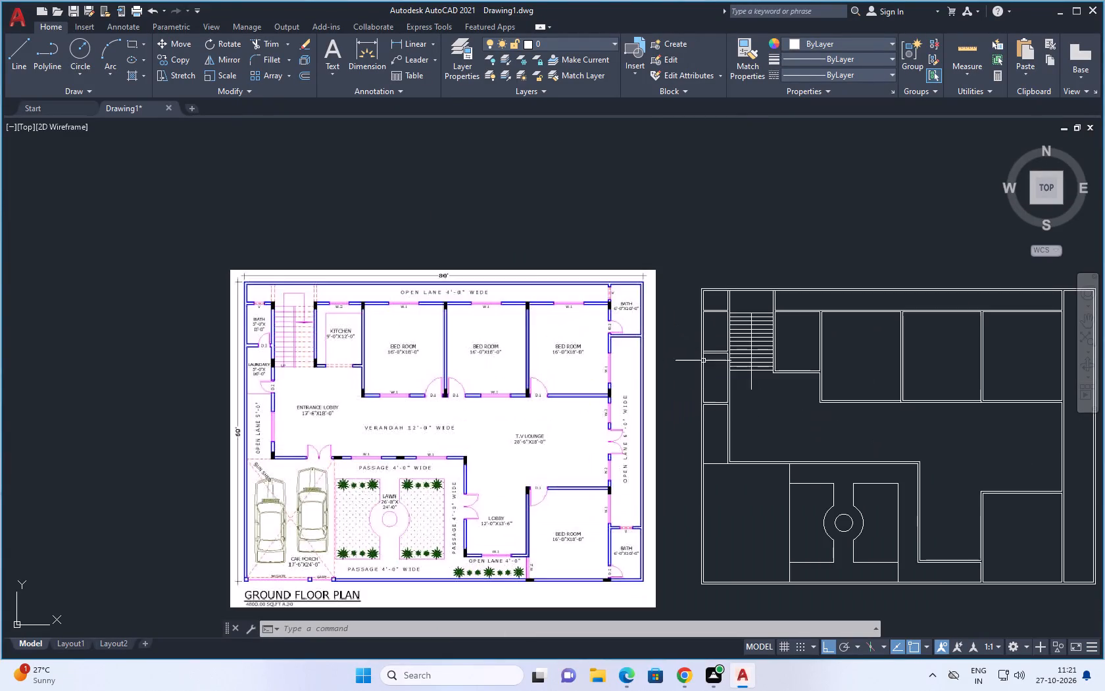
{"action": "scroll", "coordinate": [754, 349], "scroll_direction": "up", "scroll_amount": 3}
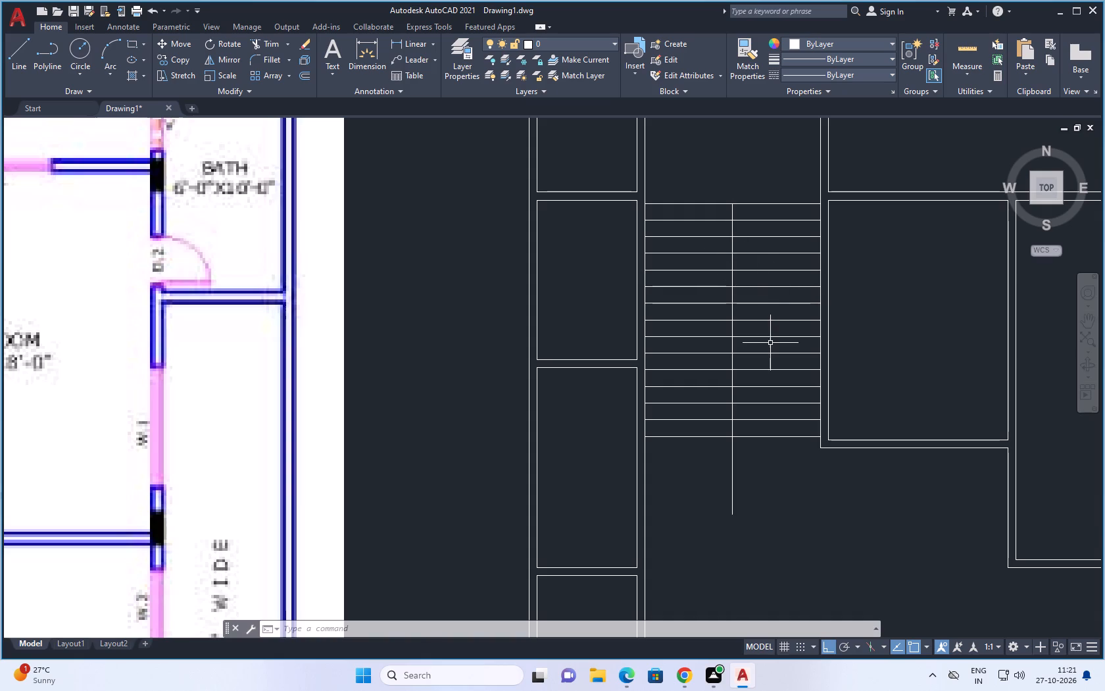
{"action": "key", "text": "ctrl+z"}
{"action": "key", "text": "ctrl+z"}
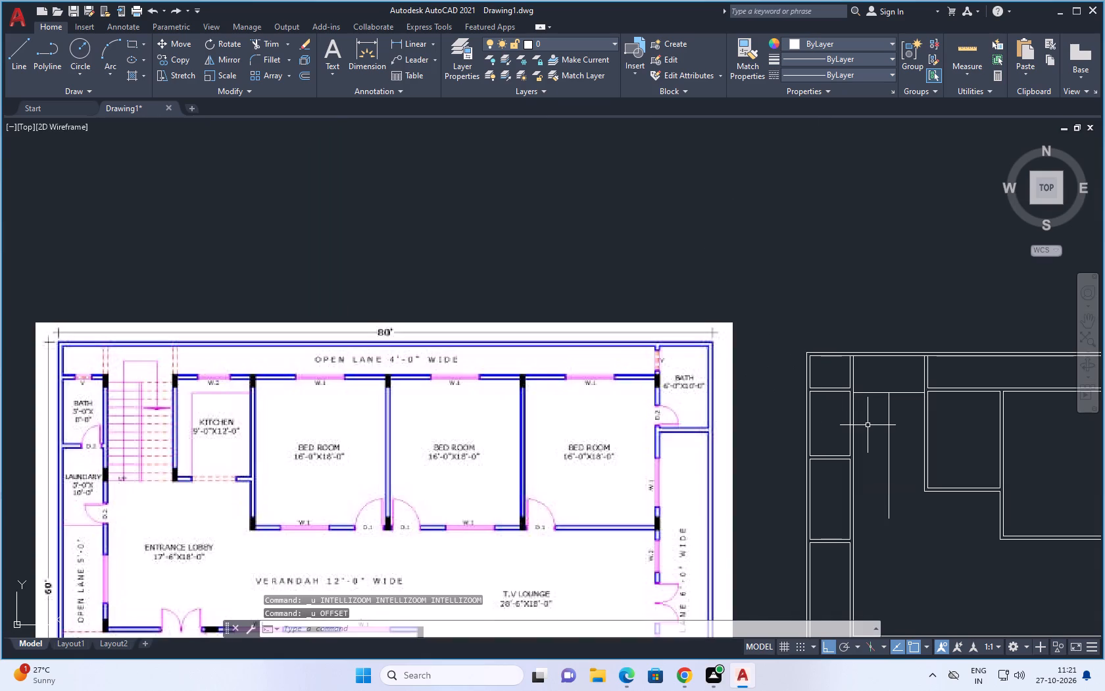
Offset the top line of the staircase bay downward at 1-foot spacing, each from the previous copy, to lay out six treads.
{"action": "key", "text": "Escape"}
{"action": "key", "text": "o"}
{"action": "key", "text": "space"}
{"action": "key", "text": "1"}
{"action": "type", "text": "'"}
{"action": "key", "text": "space"}
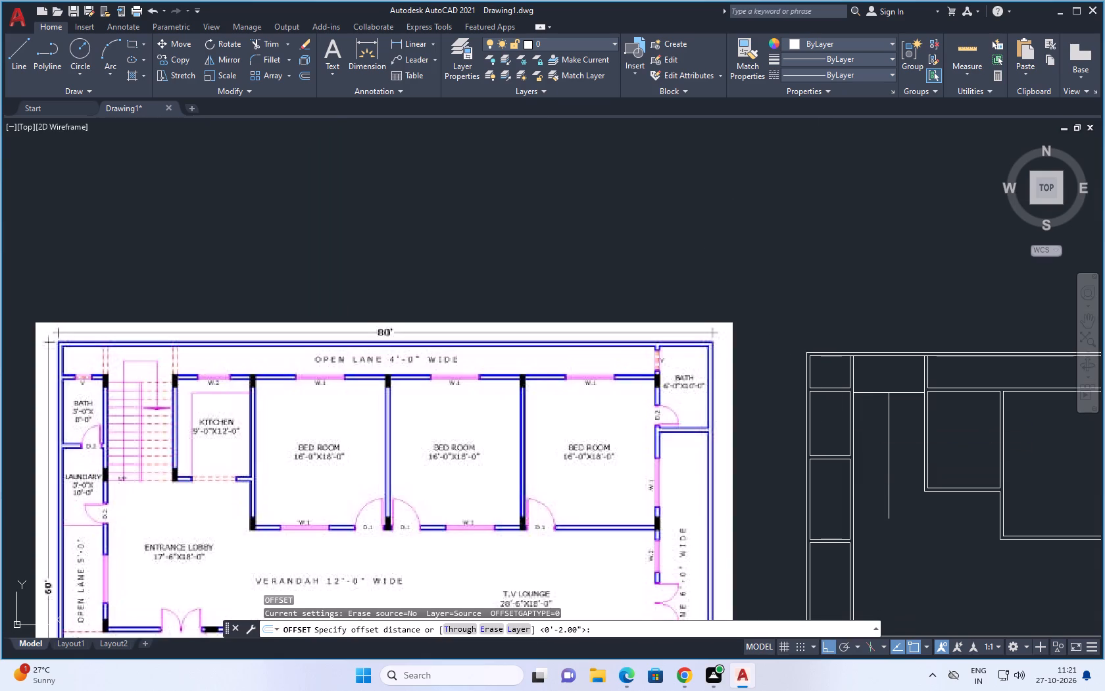
{"action": "left_click", "coordinate": [904, 393]}
{"action": "left_click", "coordinate": [903, 403]}
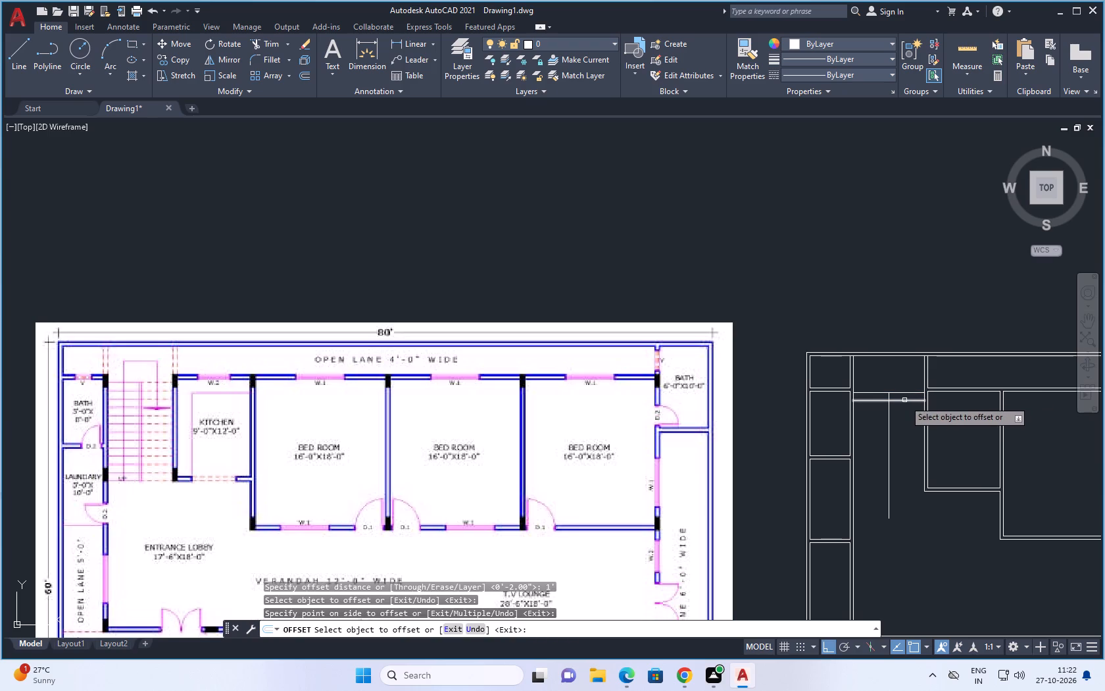
{"action": "left_click", "coordinate": [904, 400]}
{"action": "left_click", "coordinate": [904, 421]}
{"action": "left_click_drag", "start_coordinate": [907, 408], "coordinate": [907, 421]}
{"action": "left_click", "coordinate": [906, 438]}
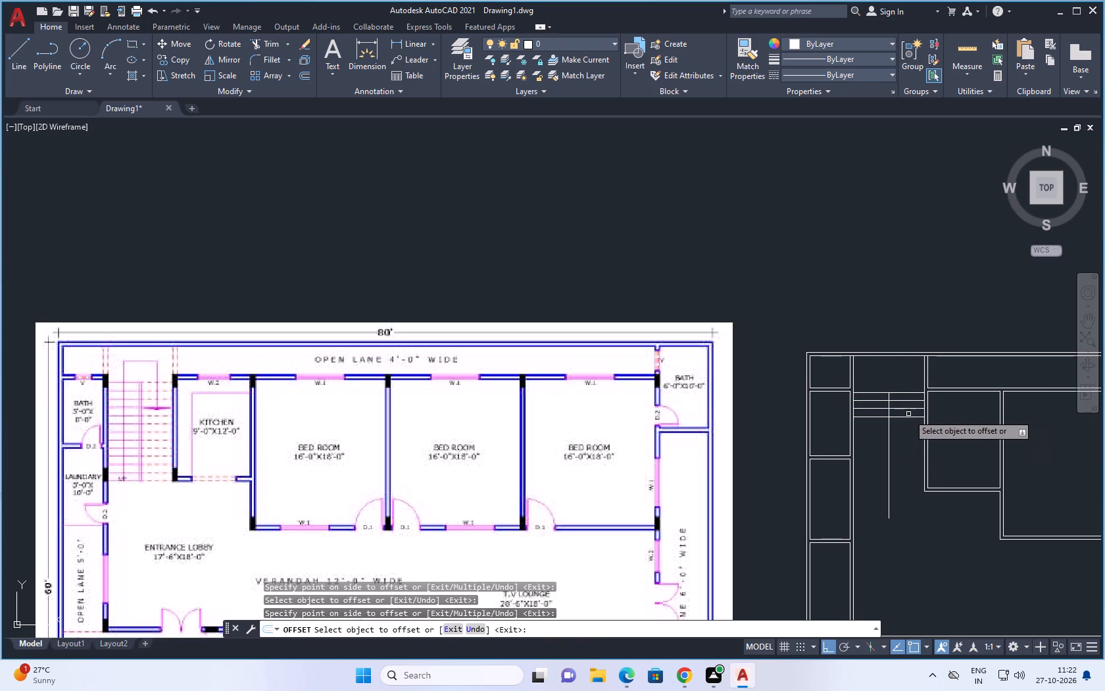
{"action": "left_click", "coordinate": [908, 417]}
{"action": "left_click", "coordinate": [908, 442]}
{"action": "left_click_drag", "start_coordinate": [910, 426], "coordinate": [904, 463]}
{"action": "left_click", "coordinate": [903, 449]}
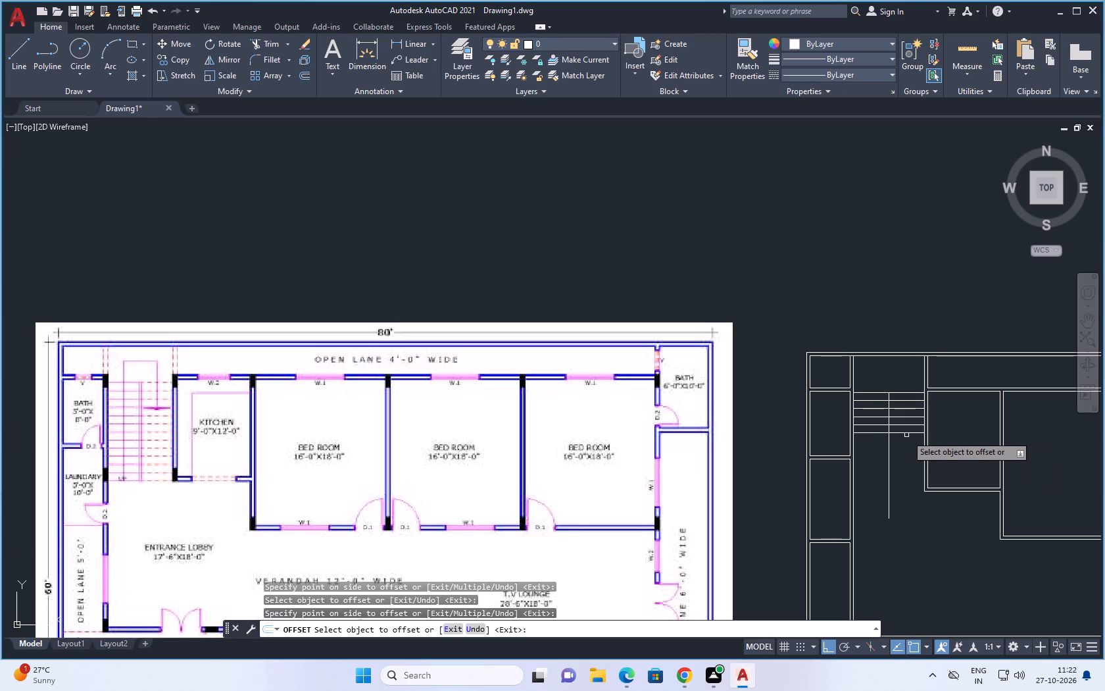
{"action": "left_click_drag", "start_coordinate": [906, 433], "coordinate": [906, 441]}
{"action": "left_click", "coordinate": [906, 459]}
Continue the 1-foot downward offsets from the lowest tread line to add six more treads, and end the Offset command.
{"action": "left_click", "coordinate": [912, 440]}
{"action": "left_click", "coordinate": [910, 471]}
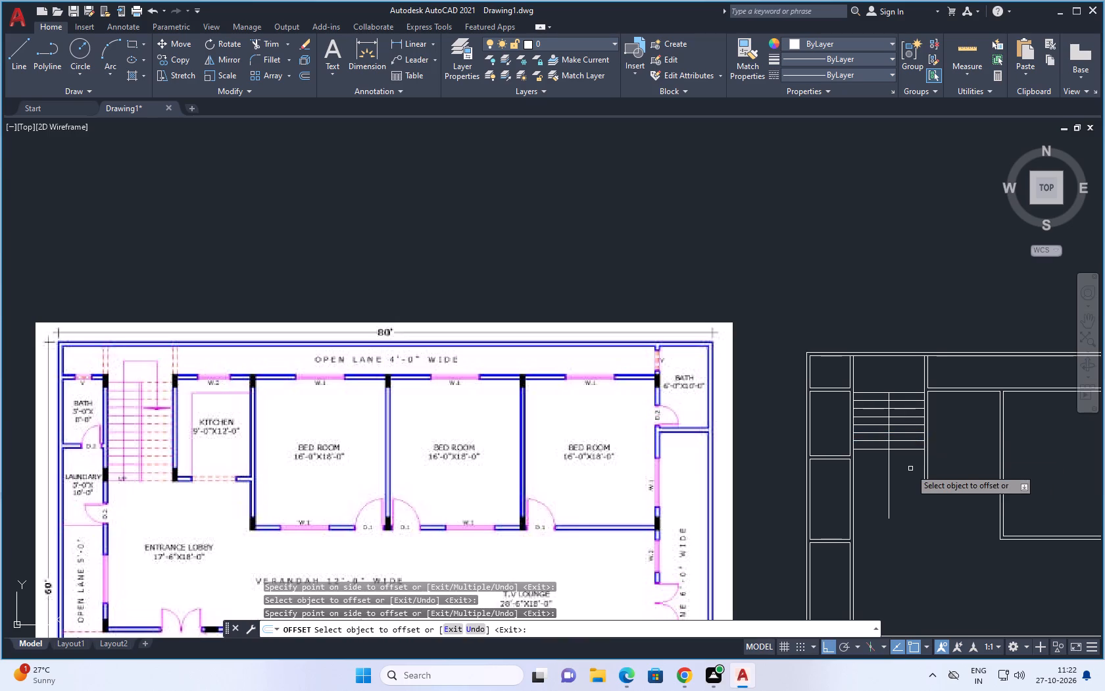
{"action": "left_click_drag", "start_coordinate": [911, 450], "coordinate": [910, 457]}
{"action": "left_click", "coordinate": [904, 475]}
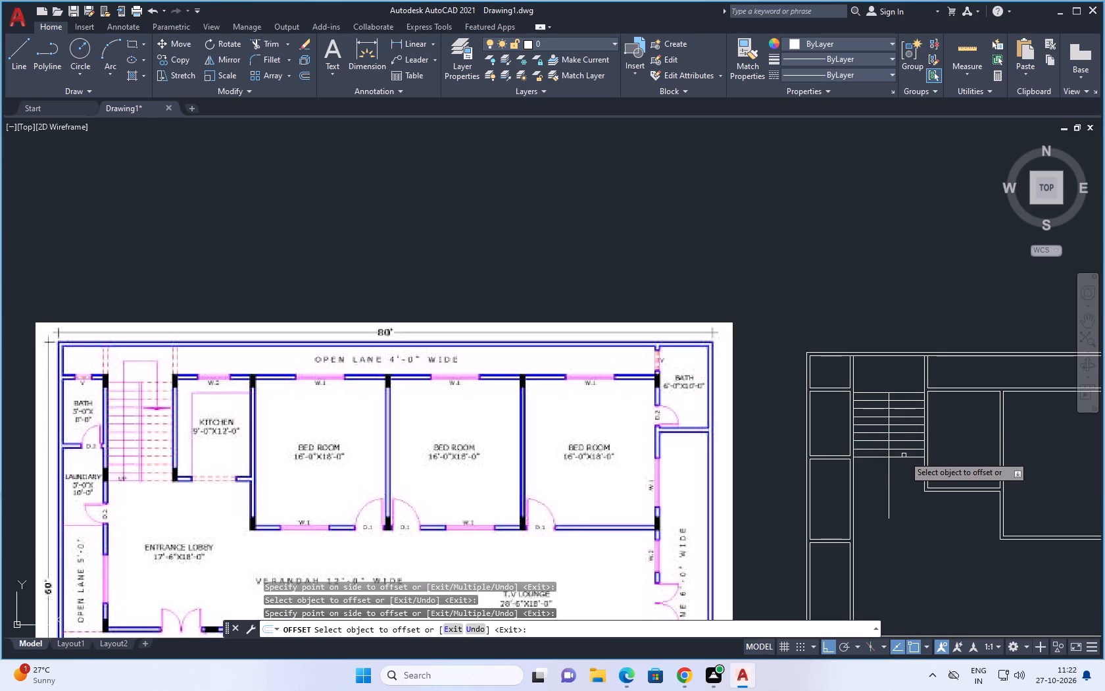
{"action": "left_click", "coordinate": [904, 455]}
{"action": "left_click", "coordinate": [905, 478]}
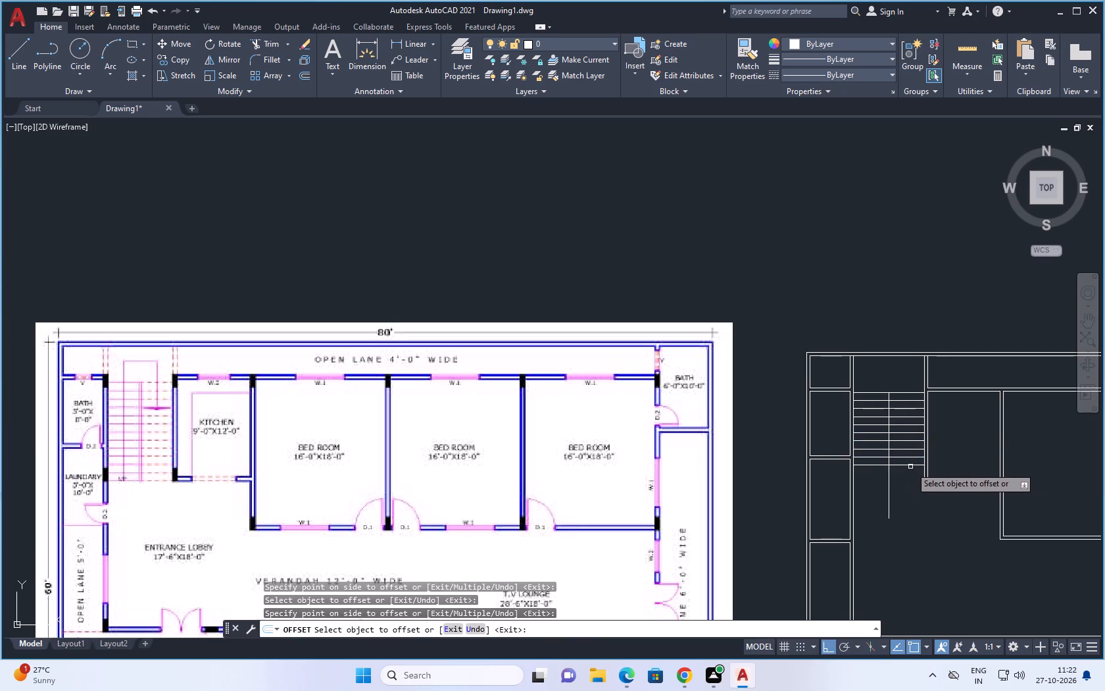
{"action": "left_click", "coordinate": [910, 467]}
{"action": "left_click", "coordinate": [908, 486]}
{"action": "left_click", "coordinate": [906, 473]}
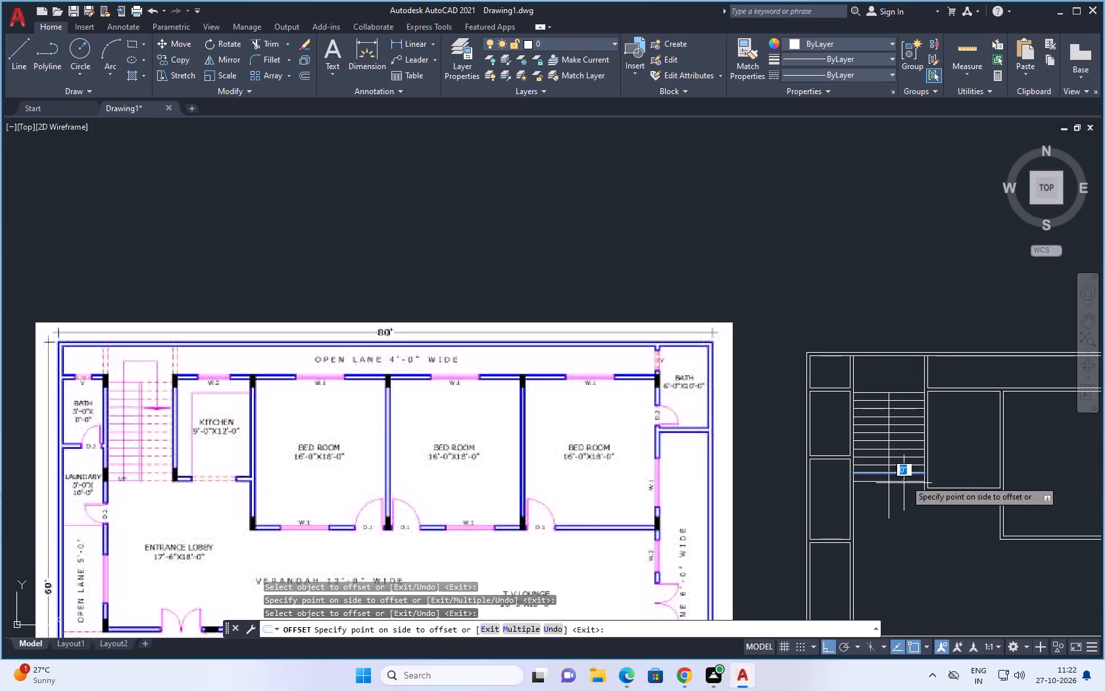
{"action": "left_click", "coordinate": [902, 490]}
{"action": "left_click", "coordinate": [903, 482]}
{"action": "left_click", "coordinate": [903, 498]}
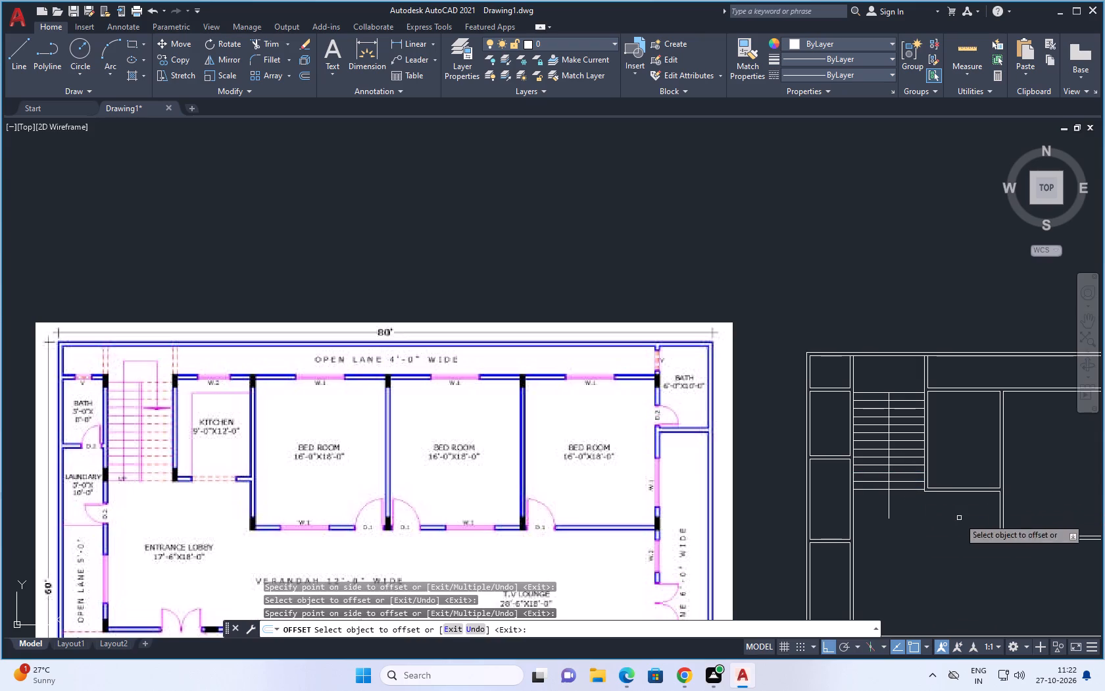
{"action": "key", "text": "Escape"}
{"action": "key", "text": "Escape"}
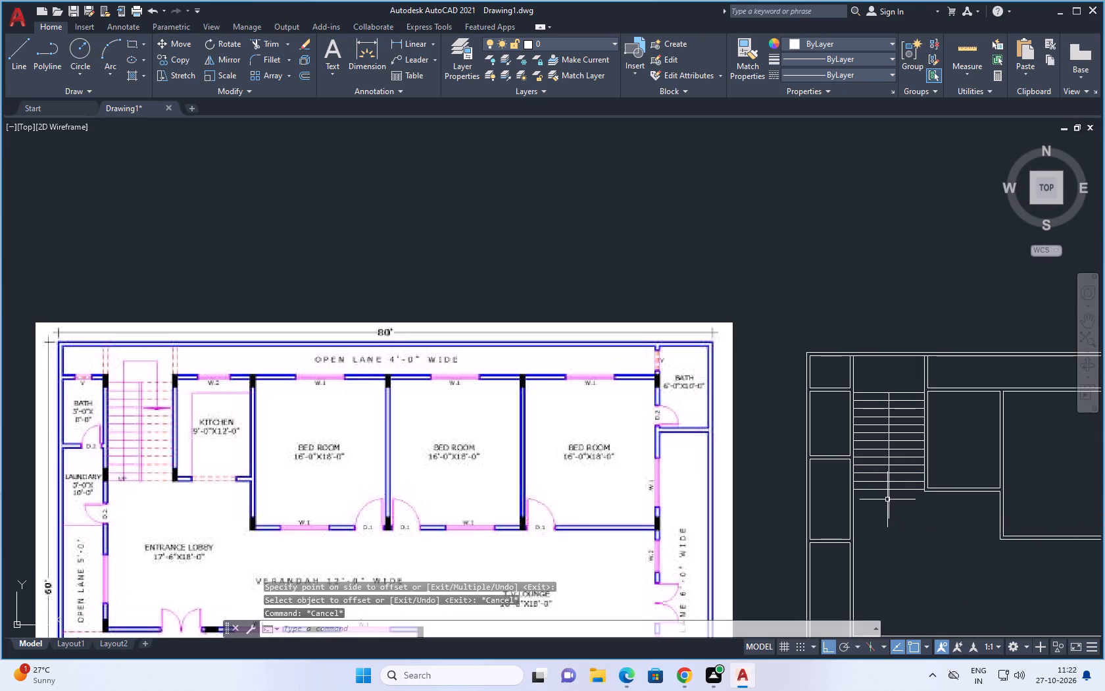
{"action": "key", "text": "Escape"}
{"action": "key", "text": "Escape"}
{"action": "key", "text": "Escape"}
{"action": "key", "text": "Escape"}
{"action": "key", "text": "Escape"}
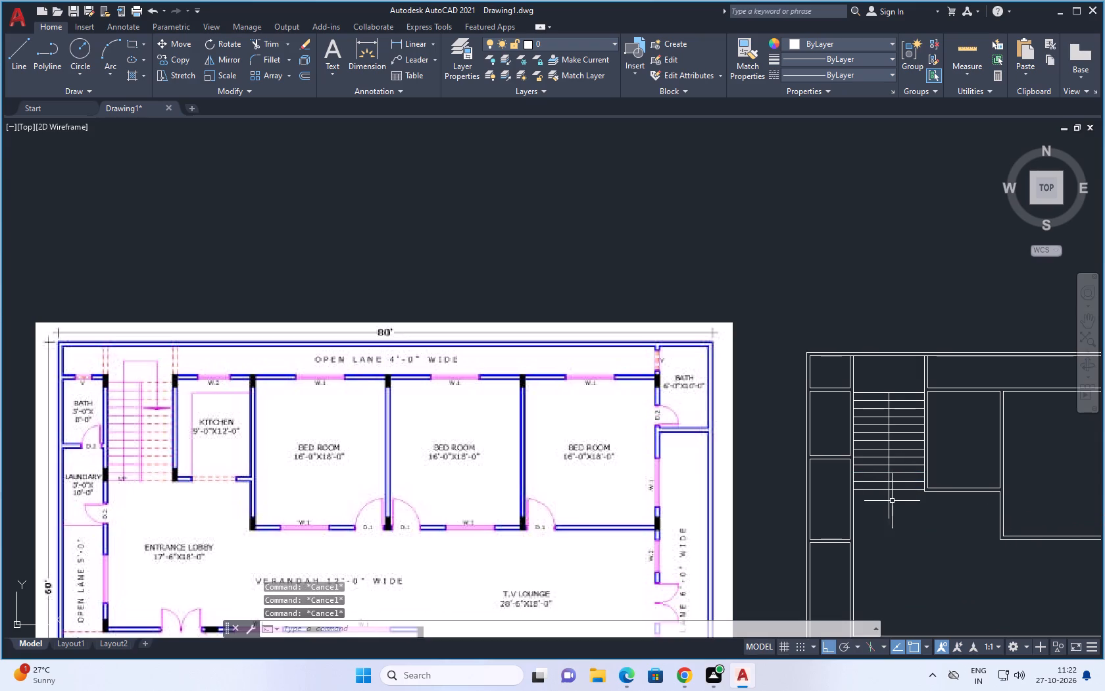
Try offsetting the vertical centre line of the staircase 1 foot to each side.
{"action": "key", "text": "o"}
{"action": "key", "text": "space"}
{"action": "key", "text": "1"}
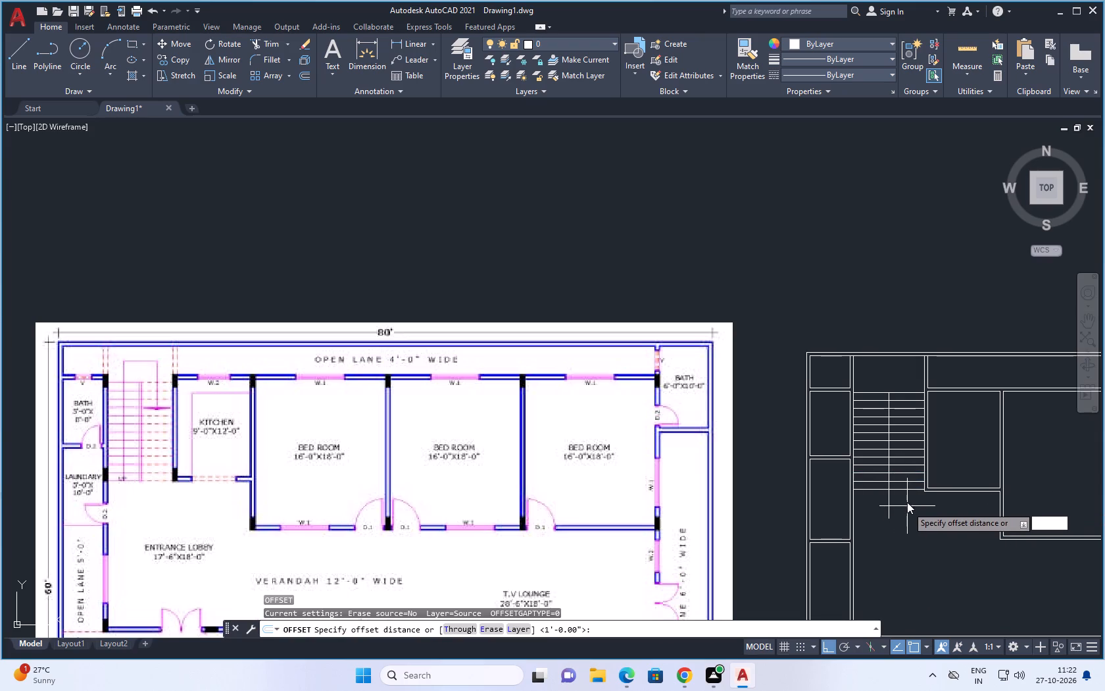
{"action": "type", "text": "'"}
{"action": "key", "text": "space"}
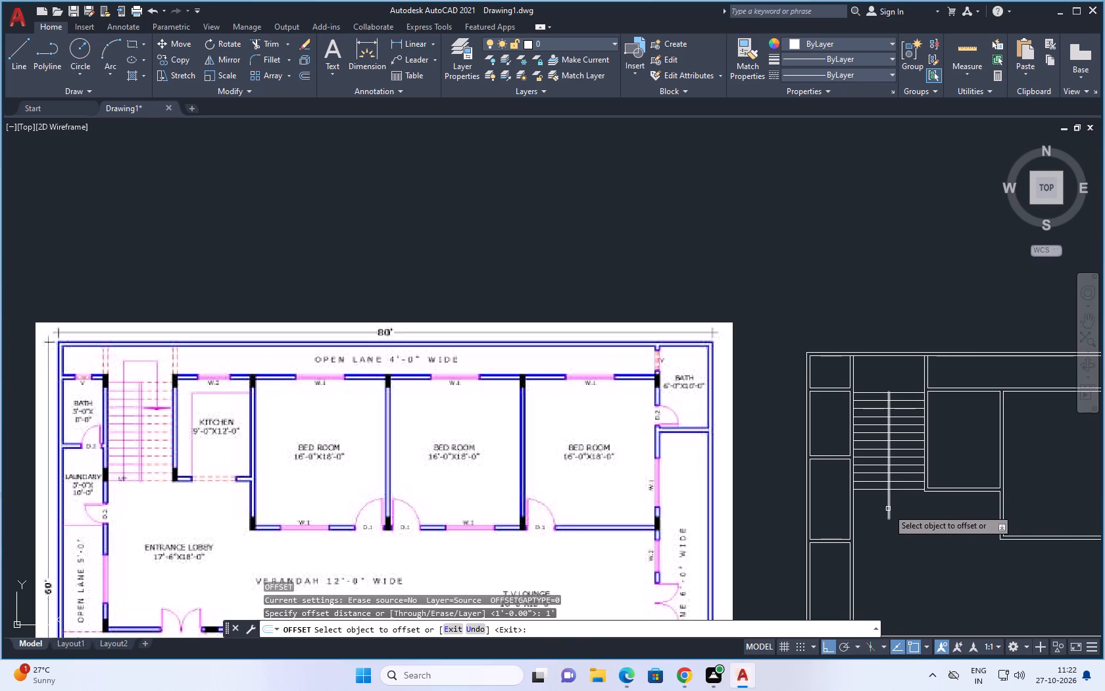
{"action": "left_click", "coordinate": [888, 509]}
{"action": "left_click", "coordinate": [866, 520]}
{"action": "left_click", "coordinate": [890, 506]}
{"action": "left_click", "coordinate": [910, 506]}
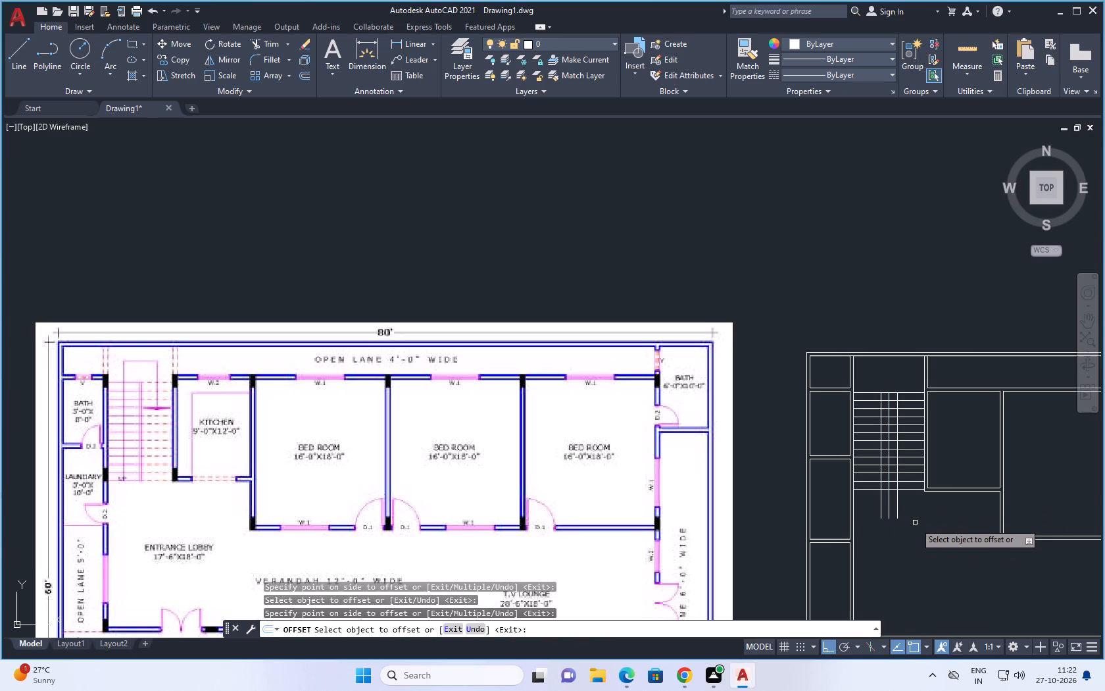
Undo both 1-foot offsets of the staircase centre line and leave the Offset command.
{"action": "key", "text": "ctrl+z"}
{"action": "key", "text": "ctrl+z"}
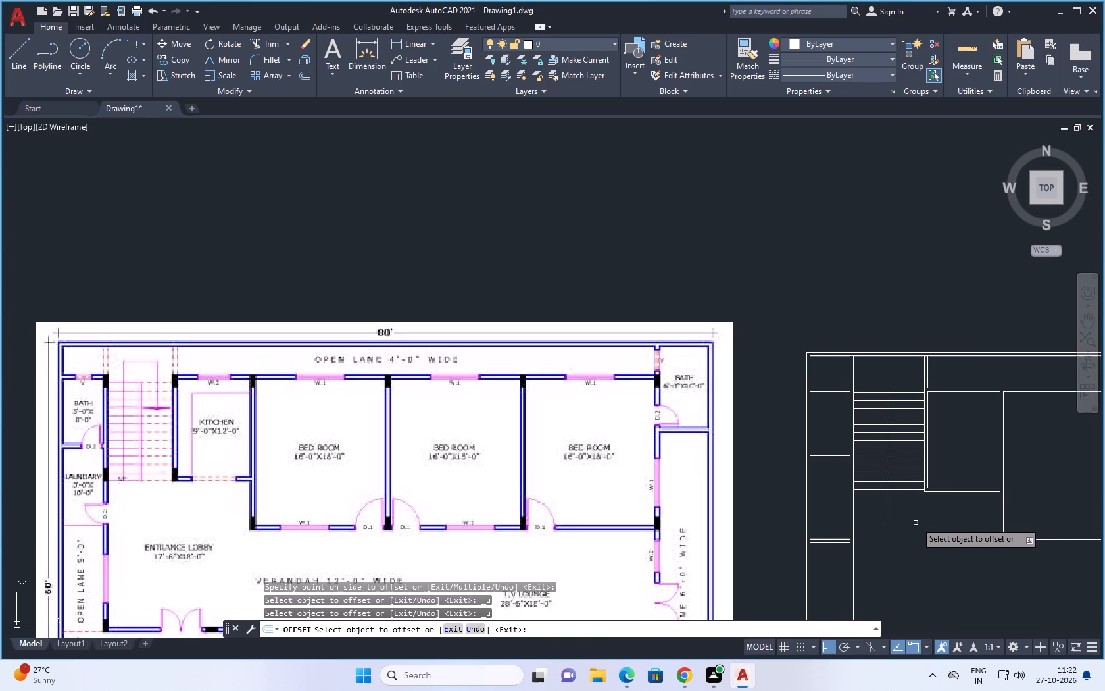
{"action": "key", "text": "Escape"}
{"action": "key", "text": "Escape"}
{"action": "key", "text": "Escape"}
Offset the vertical centre line of the staircase 2 inches toward the bath and laundry side.
{"action": "type", "text": "o"}
{"action": "key", "text": "space"}
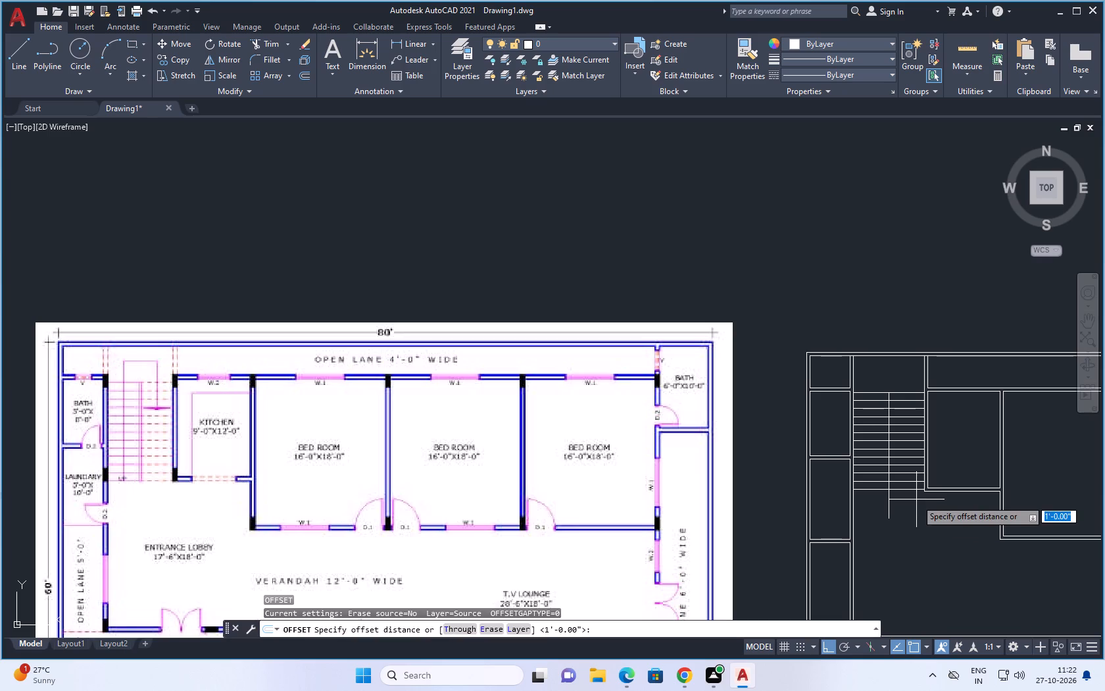
{"action": "type", "text": "2"}
{"action": "key", "text": "space"}
{"action": "left_click", "coordinate": [890, 518]}
{"action": "left_click", "coordinate": [856, 525]}
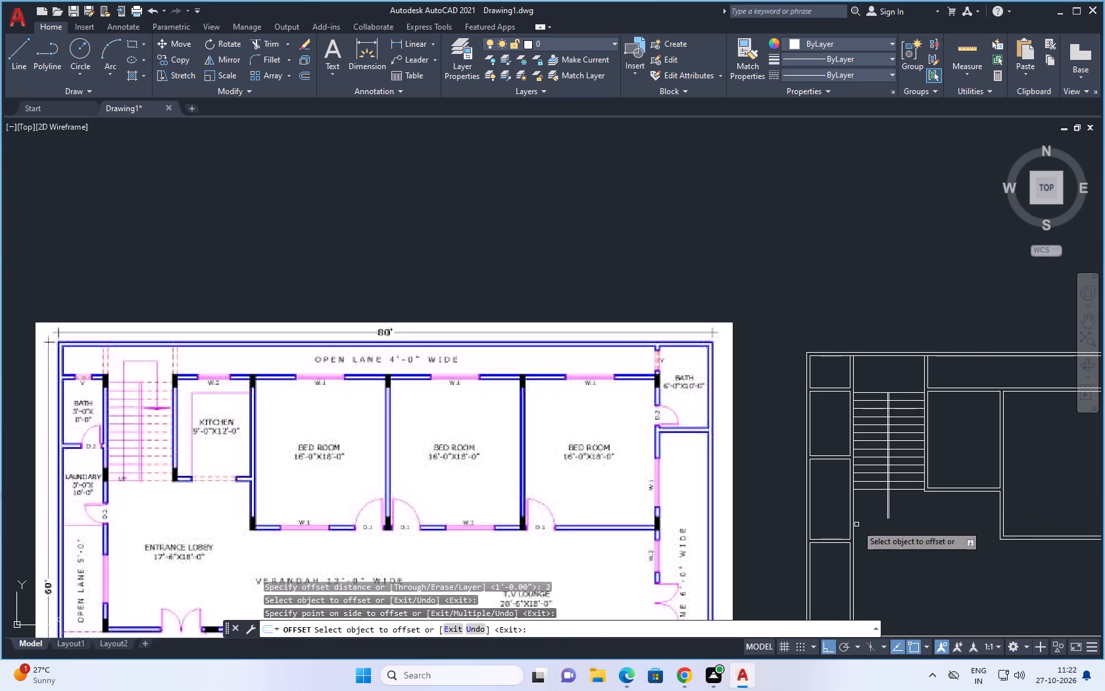
Offset the vertical centre line of the staircase 2 inches toward the kitchen side and end the Offset command.
{"action": "scroll", "coordinate": [891, 513], "scroll_direction": "up", "scroll_amount": 2}
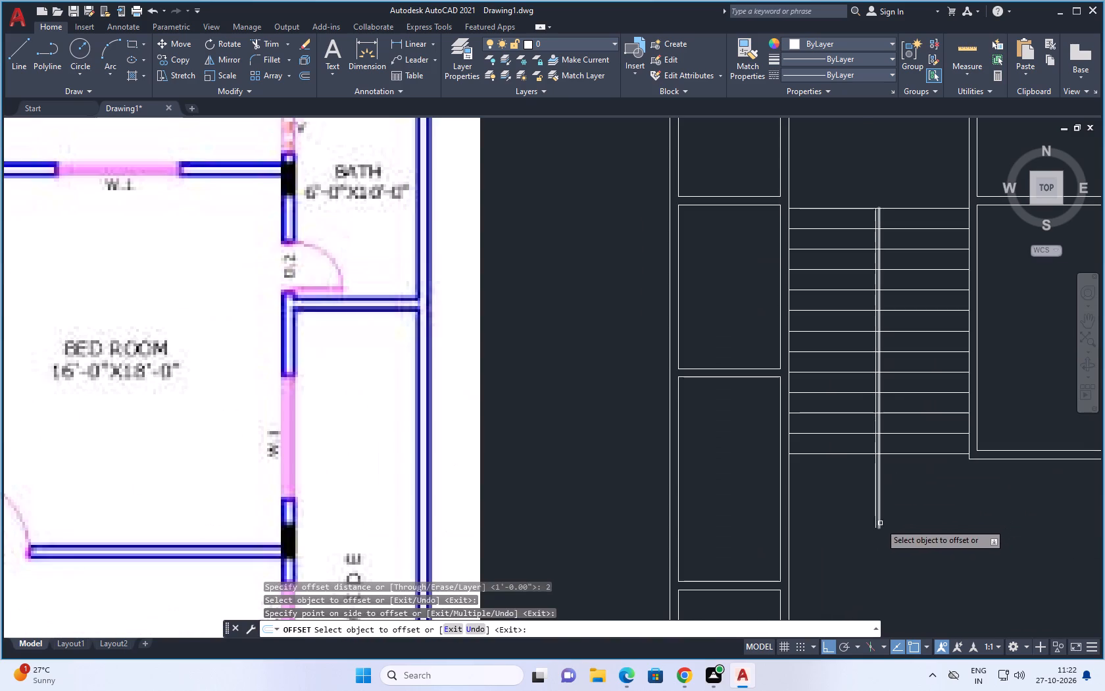
{"action": "left_click_drag", "start_coordinate": [880, 523], "coordinate": [891, 523]}
{"action": "left_click", "coordinate": [923, 515]}
{"action": "key", "text": "Escape"}
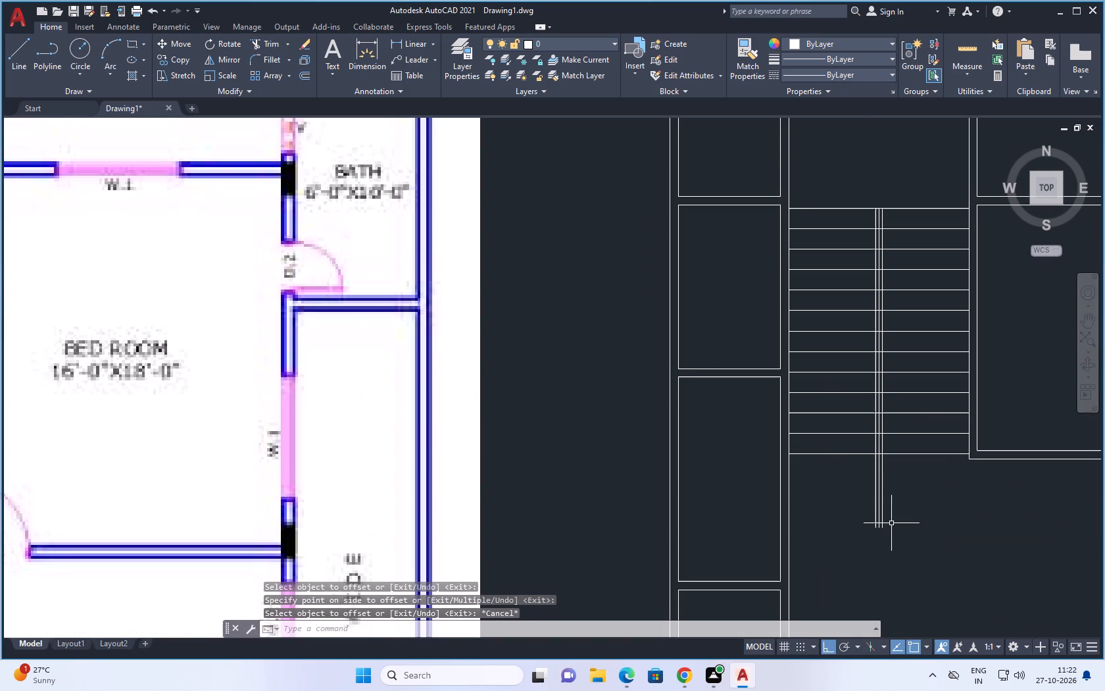
Delete the original middle line of the staircase, leaving the two offset divider lines.
{"action": "left_click", "coordinate": [879, 526]}
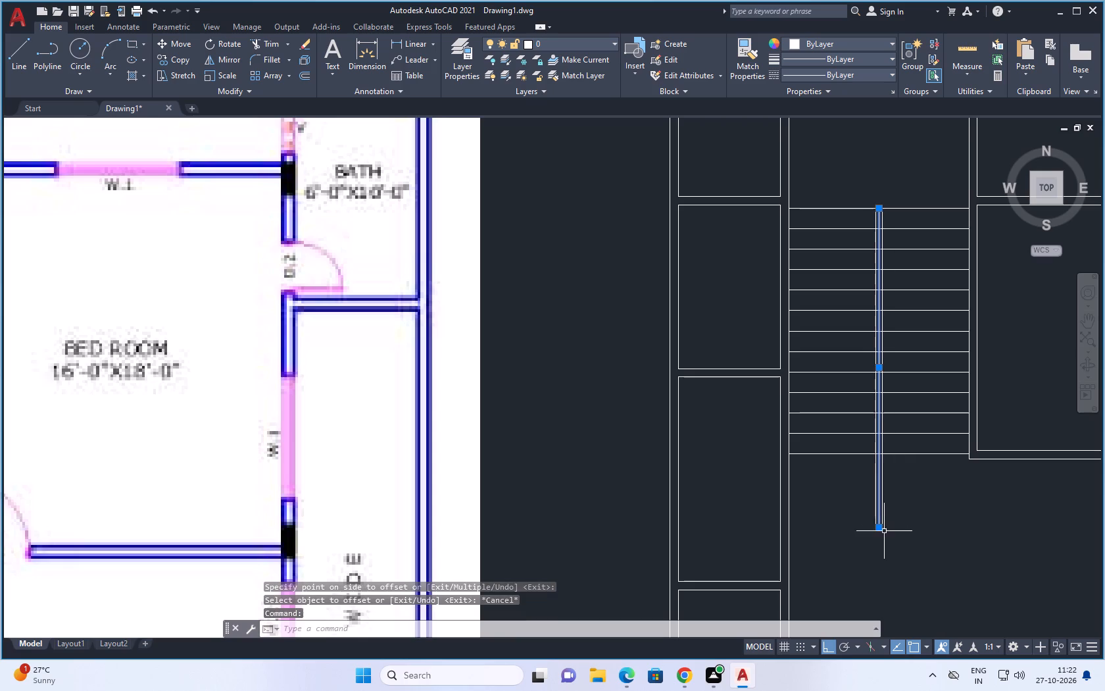
{"action": "key", "text": "Delete"}
{"action": "key", "text": "Escape"}
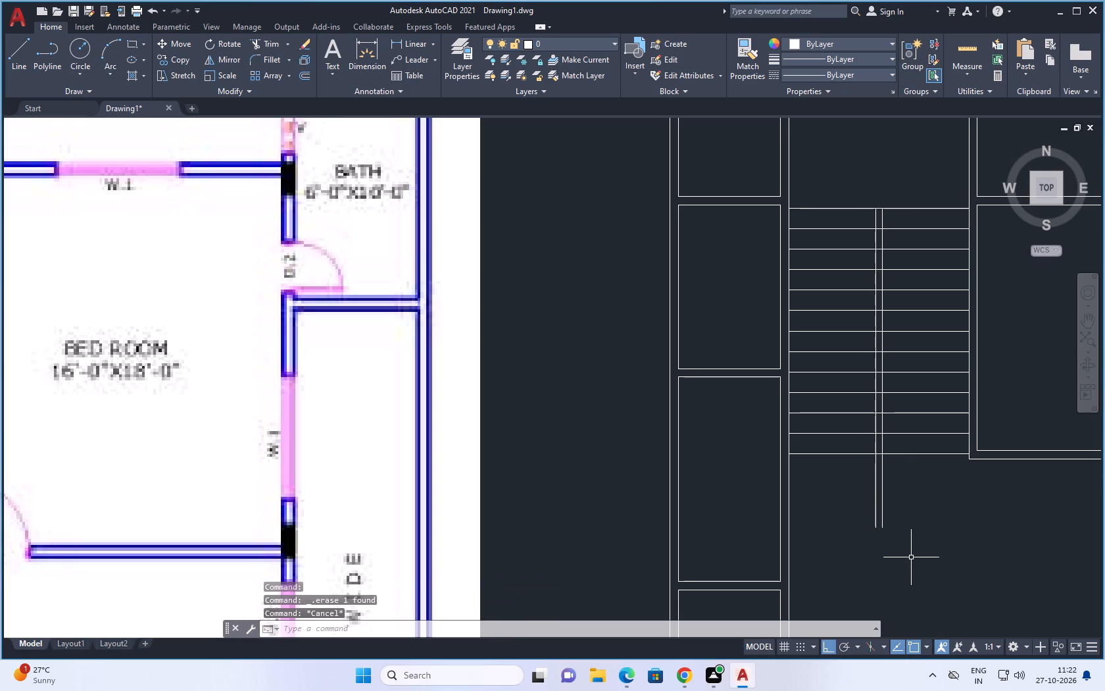
Trim every tread line below the top one, including the bottom tread, out of the gap between the two divider lines.
{"action": "type", "text": "tr"}
{"action": "key", "text": "space"}
{"action": "key", "text": "space"}
{"action": "scroll", "coordinate": [882, 424], "scroll_direction": "up", "scroll_amount": 4}
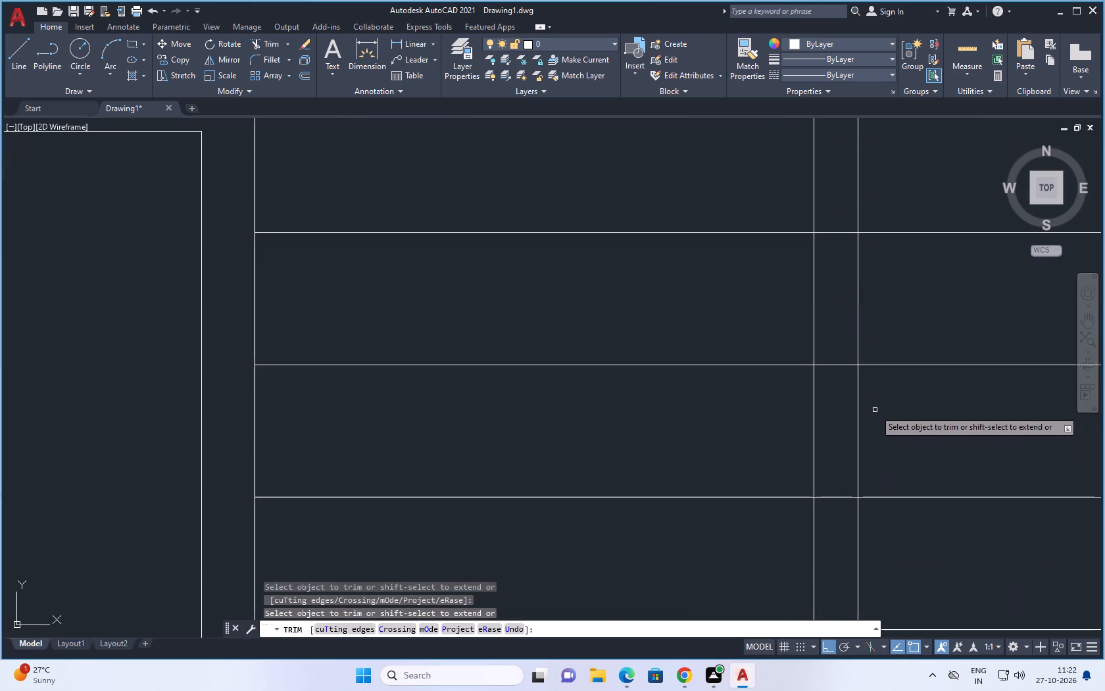
{"action": "left_click_drag", "start_coordinate": [839, 354], "coordinate": [828, 441]}
{"action": "left_click_drag", "start_coordinate": [838, 485], "coordinate": [838, 498]}
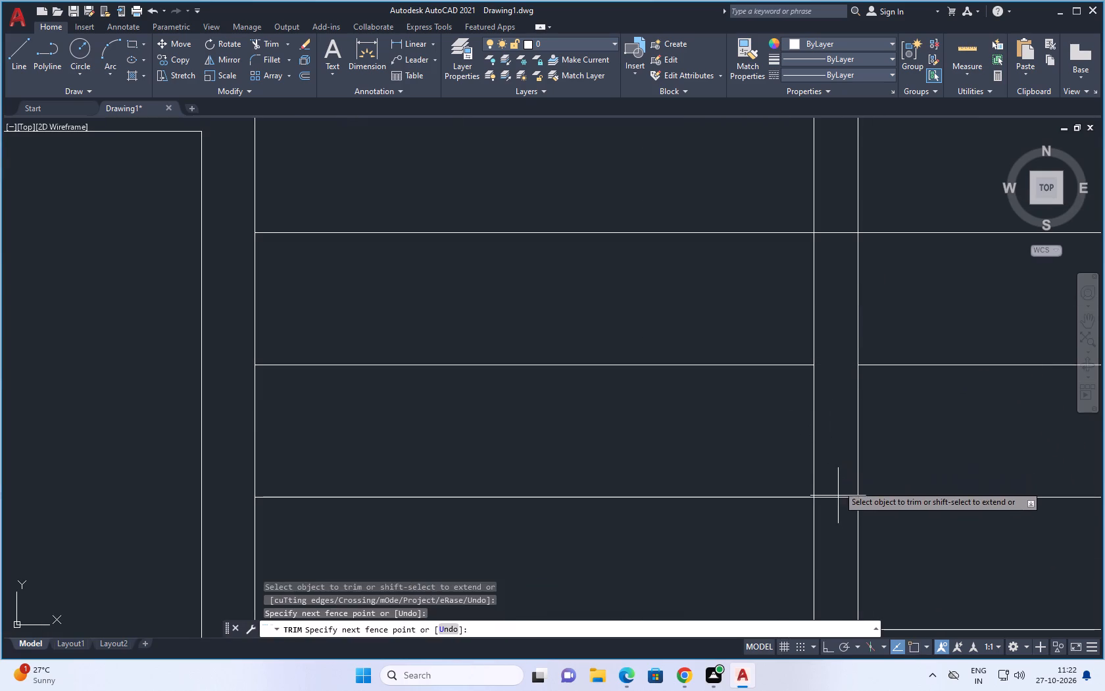
{"action": "left_click_drag", "start_coordinate": [838, 498], "coordinate": [838, 511]}
{"action": "scroll", "coordinate": [846, 469], "scroll_direction": "down", "scroll_amount": 3}
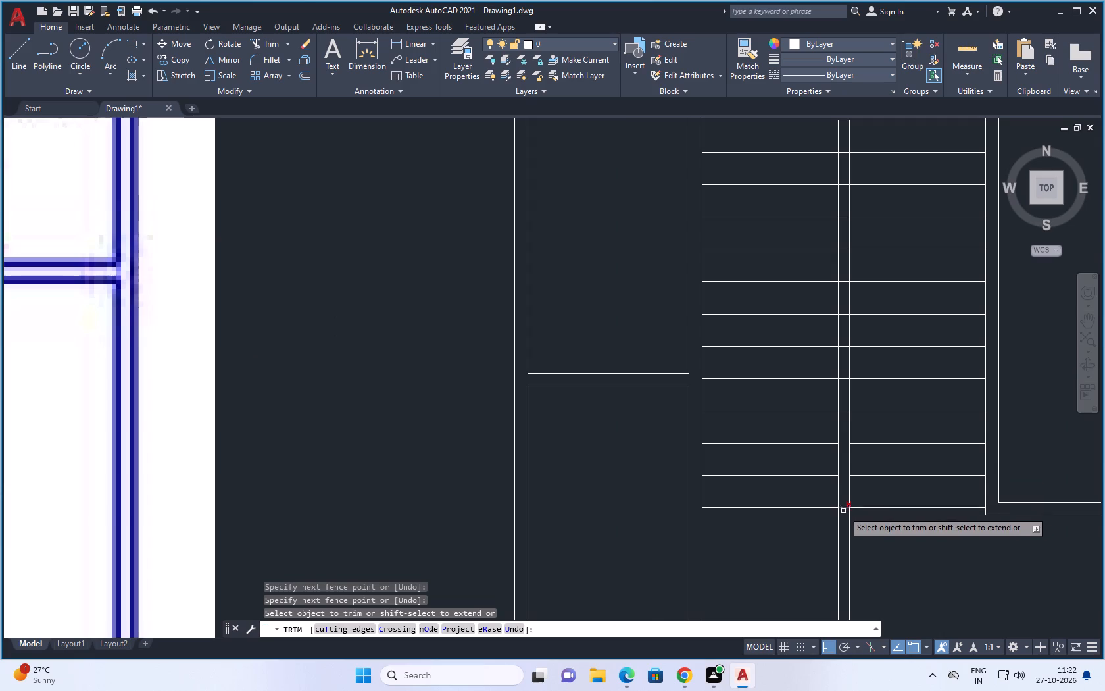
{"action": "scroll", "coordinate": [858, 503], "scroll_direction": "down", "scroll_amount": 3}
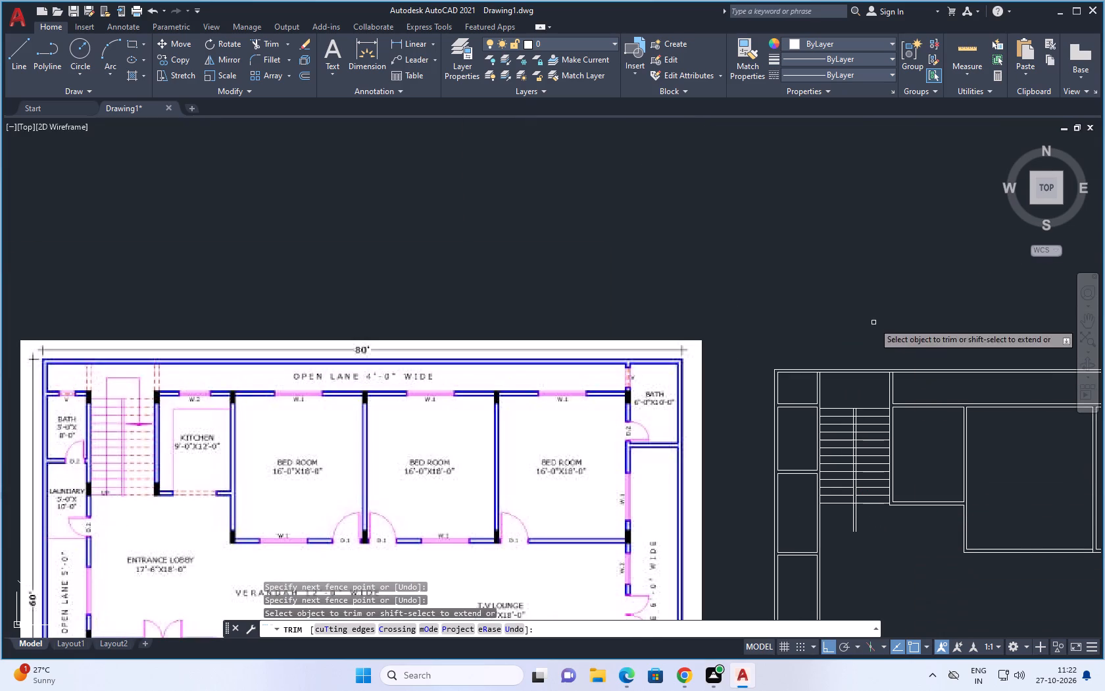
{"action": "scroll", "coordinate": [848, 496], "scroll_direction": "up", "scroll_amount": 4}
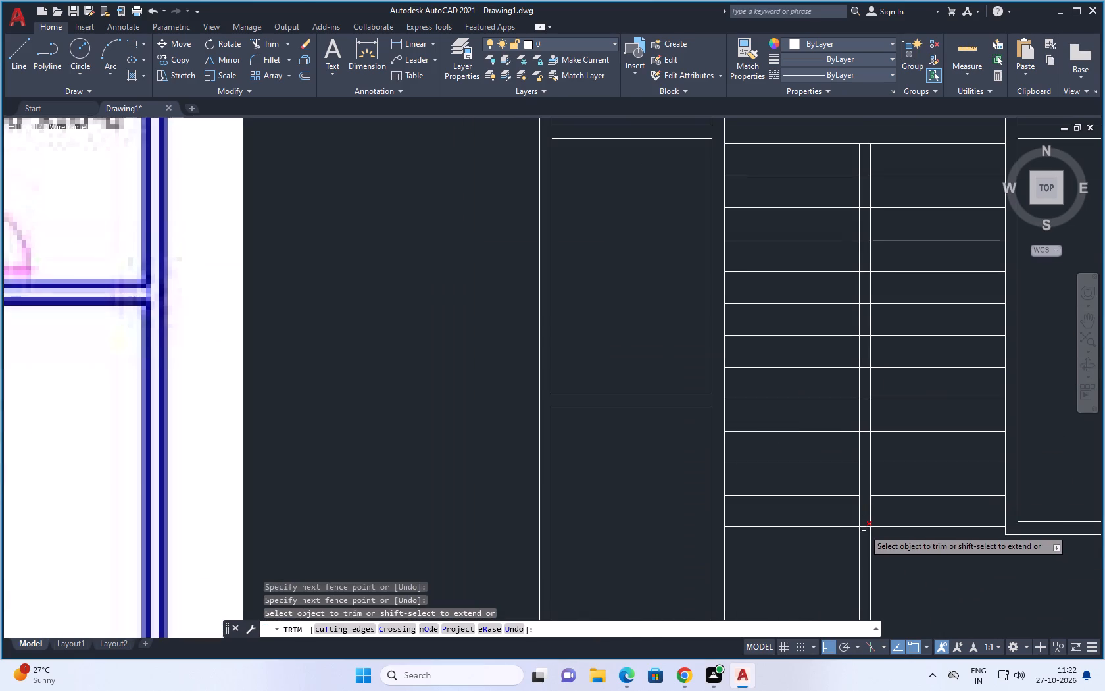
{"action": "left_click", "coordinate": [864, 528]}
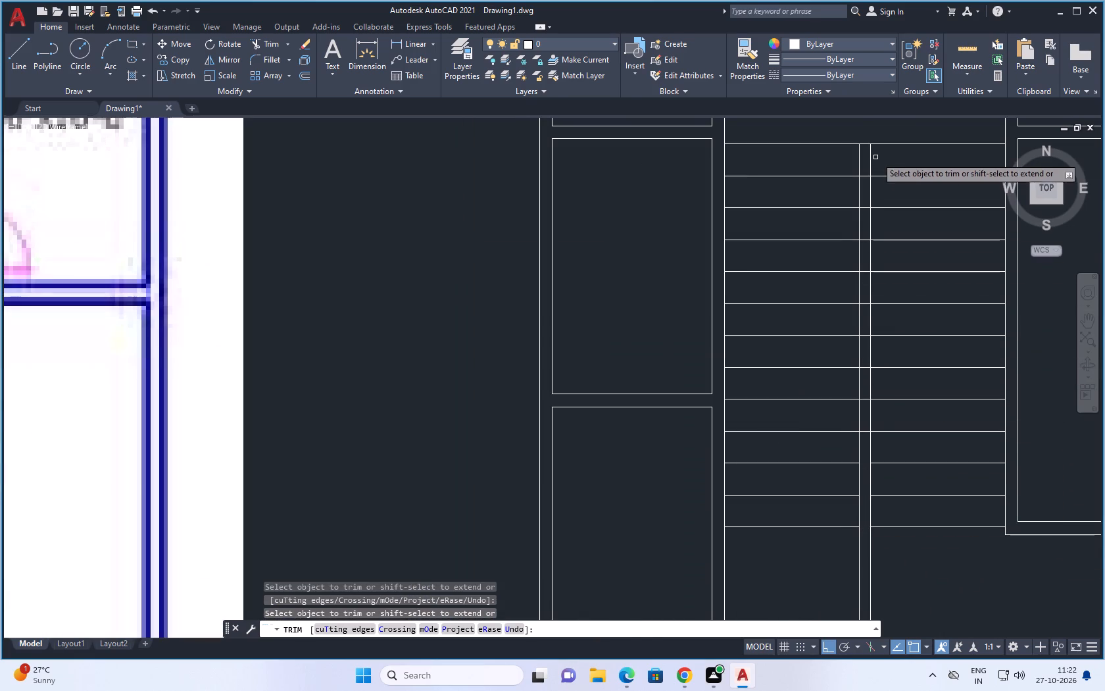
{"action": "left_click", "coordinate": [865, 176]}
{"action": "left_click", "coordinate": [863, 209]}
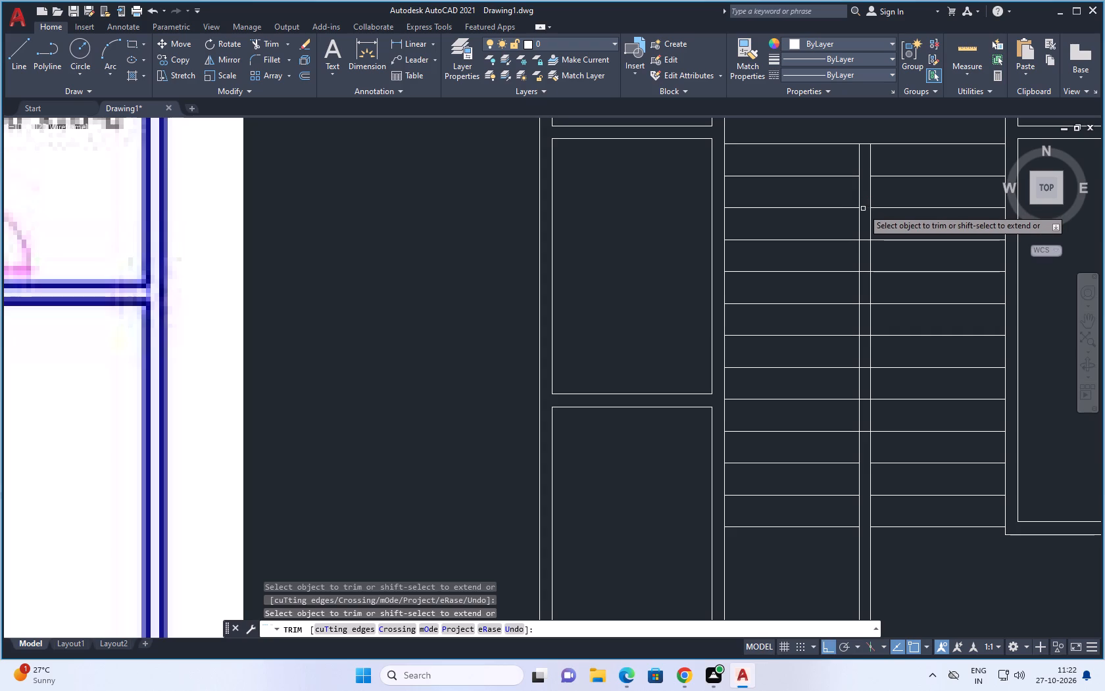
{"action": "left_click", "coordinate": [864, 237]}
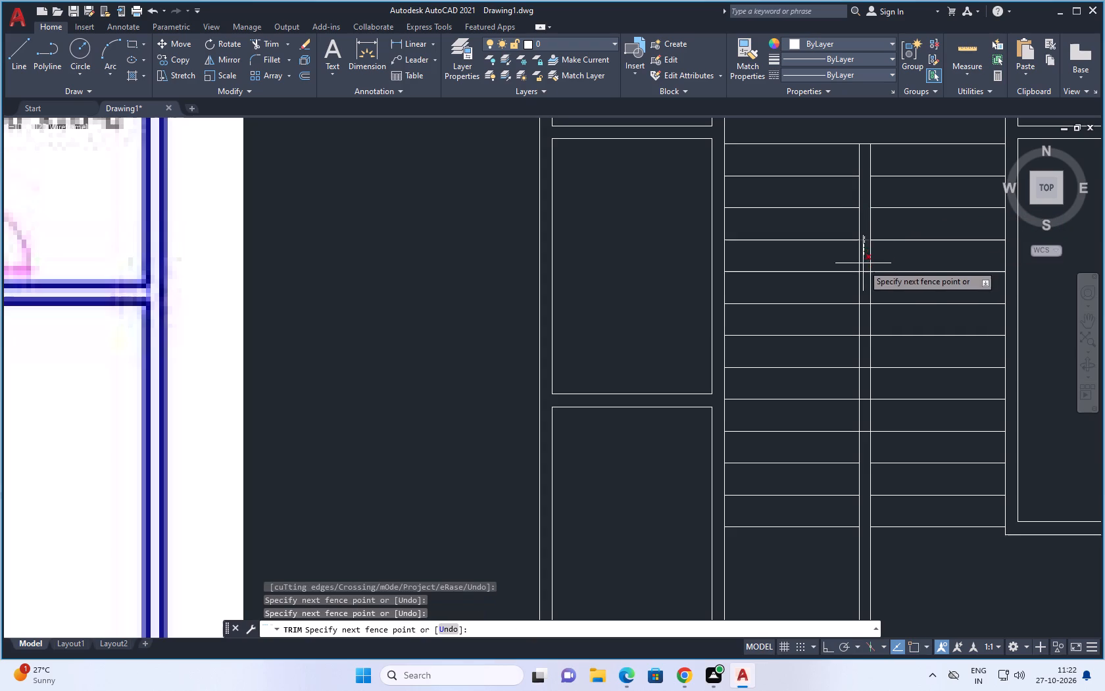
{"action": "left_click", "coordinate": [863, 478]}
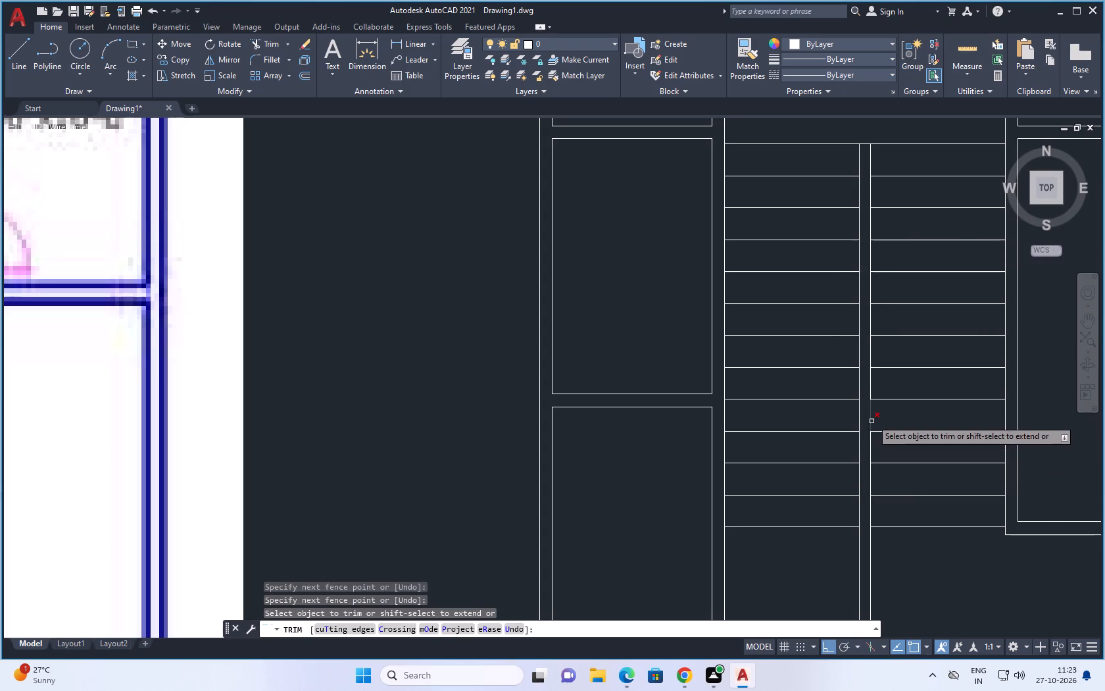
{"action": "scroll", "coordinate": [820, 386], "scroll_direction": "down", "scroll_amount": 4}
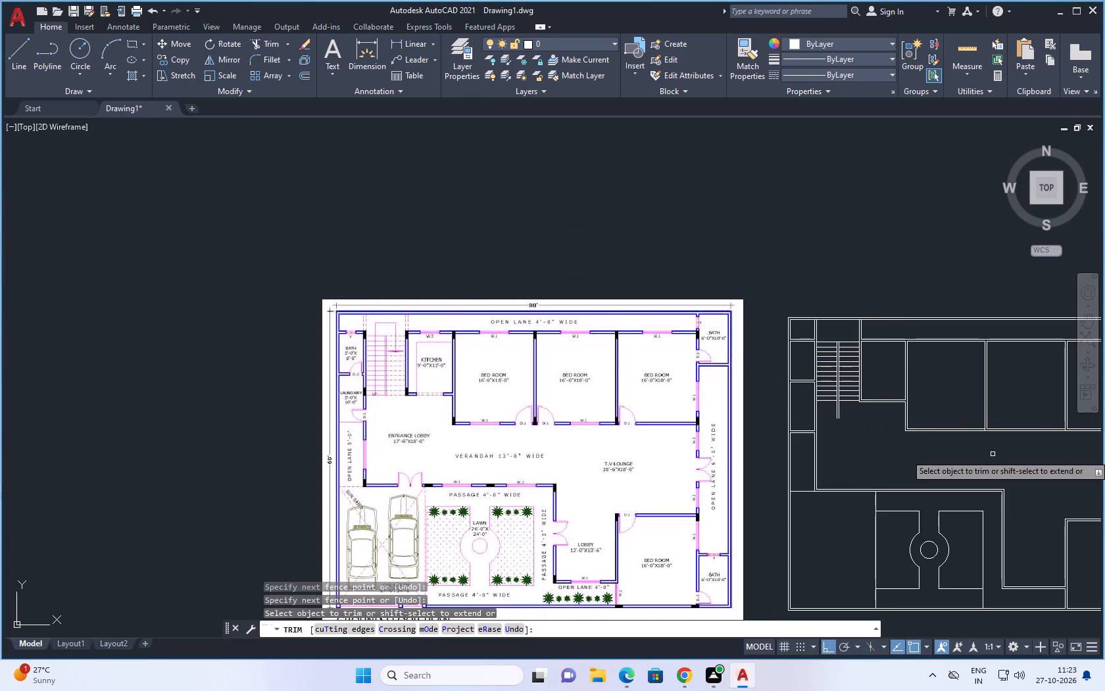
{"action": "key", "text": "Escape"}
Extend the bottom tread line of the bath-side flight across the divider gap to the kitchen-side divider line.
{"action": "key", "text": "e"}
{"action": "key", "text": "x"}
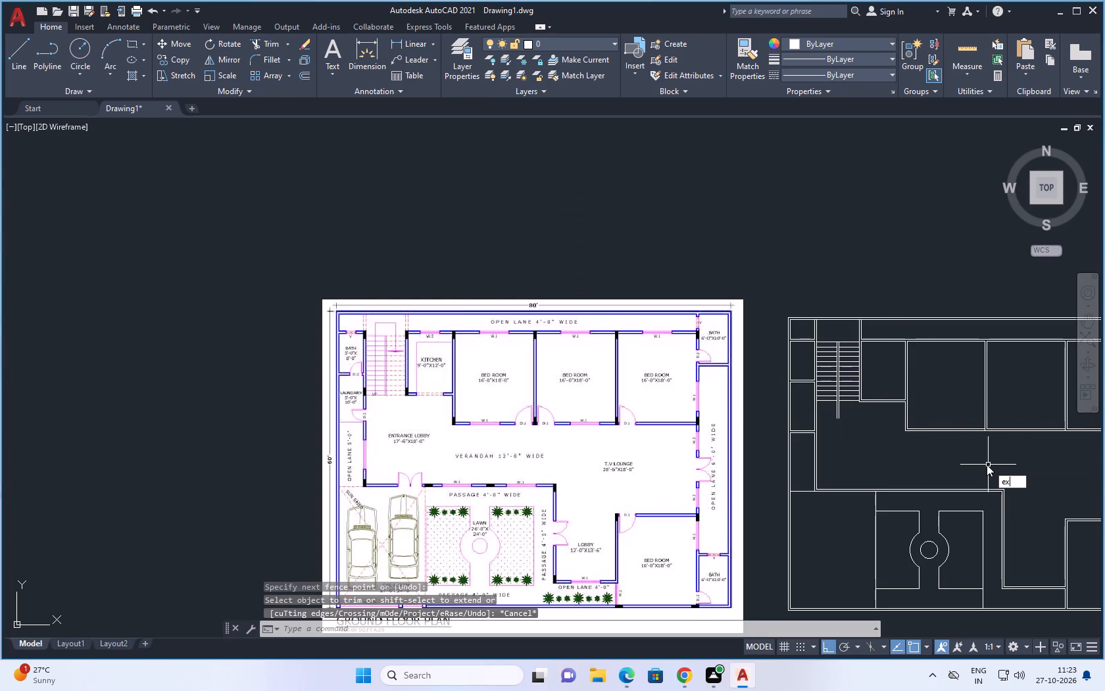
{"action": "key", "text": "space"}
{"action": "key", "text": "space"}
{"action": "scroll", "coordinate": [845, 388], "scroll_direction": "up", "scroll_amount": 4}
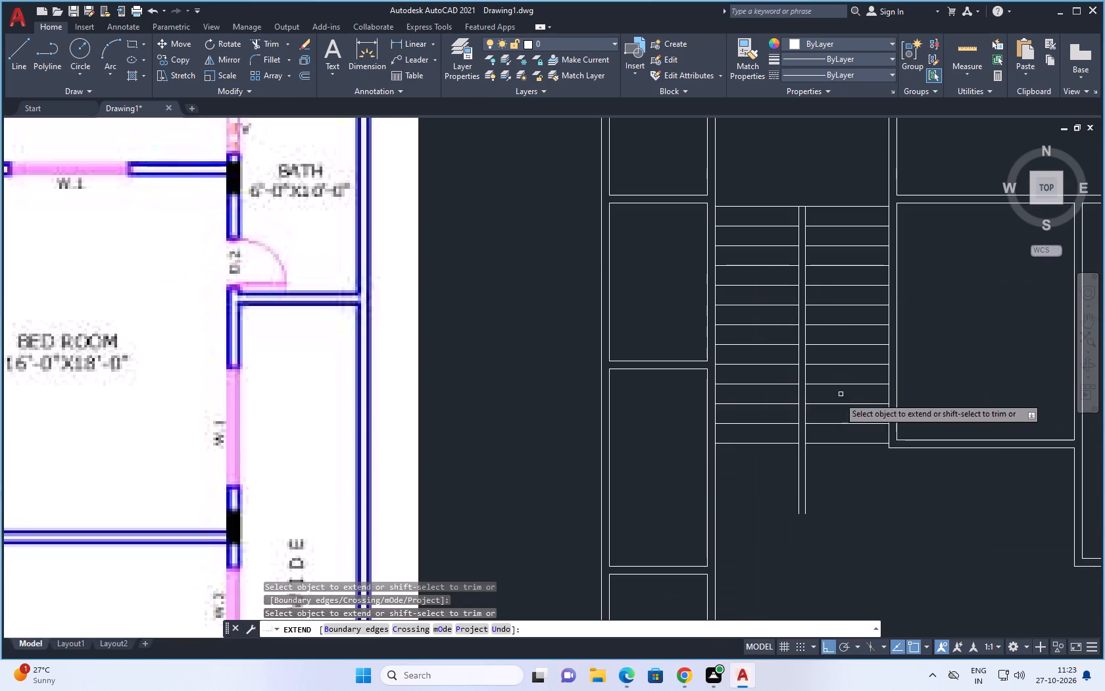
{"action": "left_click", "coordinate": [782, 442]}
{"action": "key", "text": "Escape"}
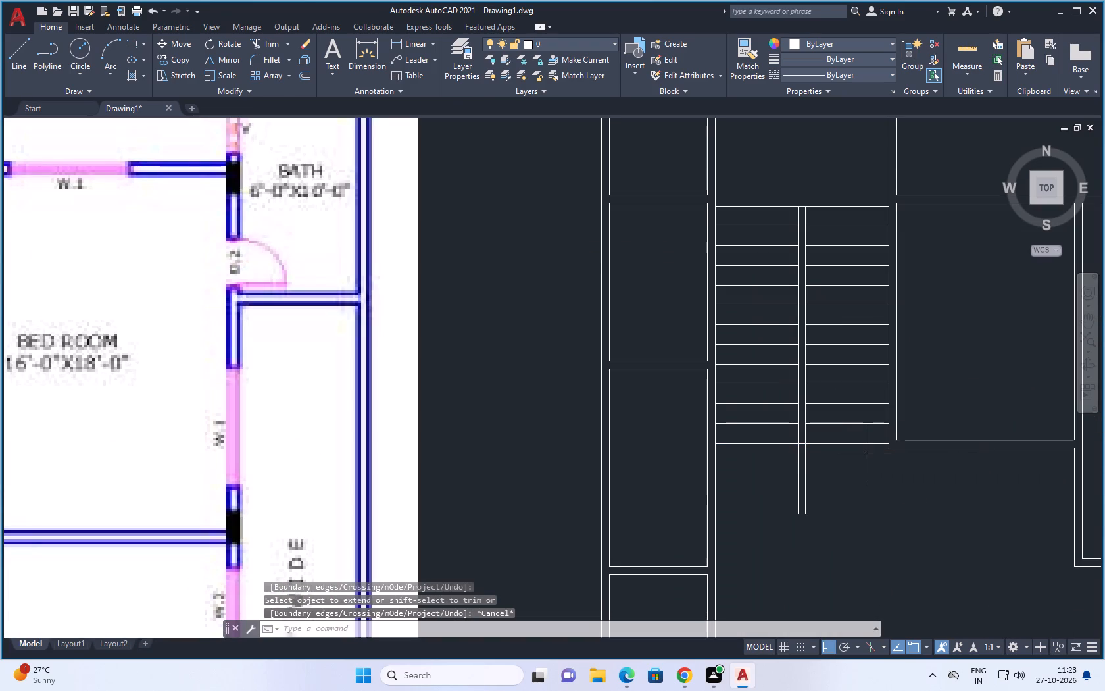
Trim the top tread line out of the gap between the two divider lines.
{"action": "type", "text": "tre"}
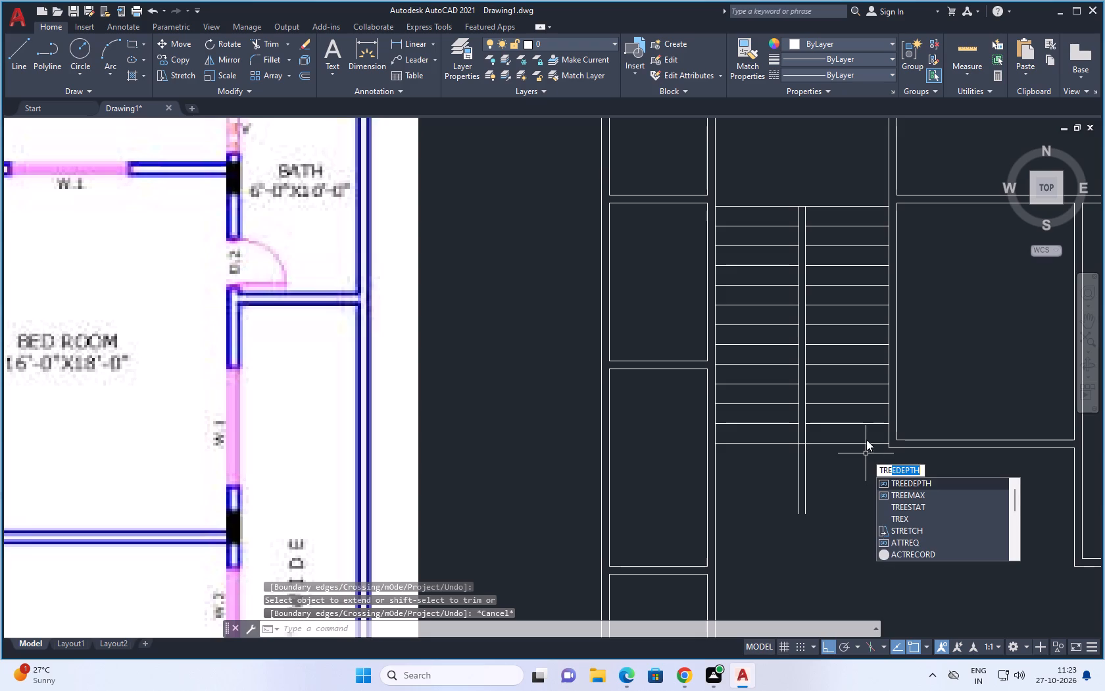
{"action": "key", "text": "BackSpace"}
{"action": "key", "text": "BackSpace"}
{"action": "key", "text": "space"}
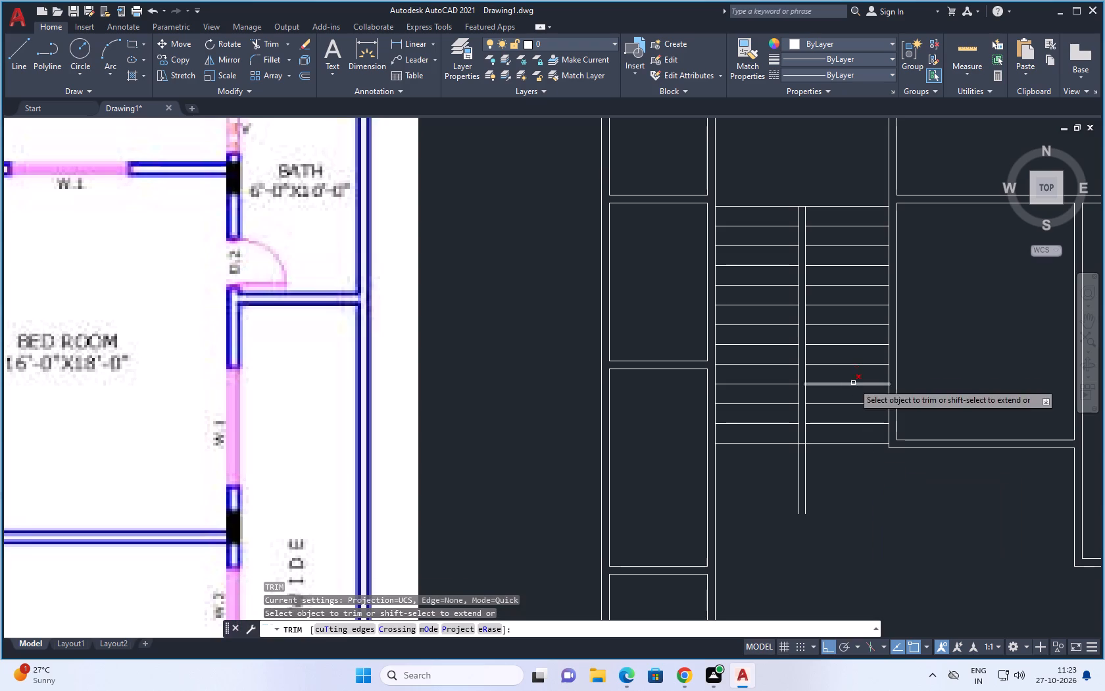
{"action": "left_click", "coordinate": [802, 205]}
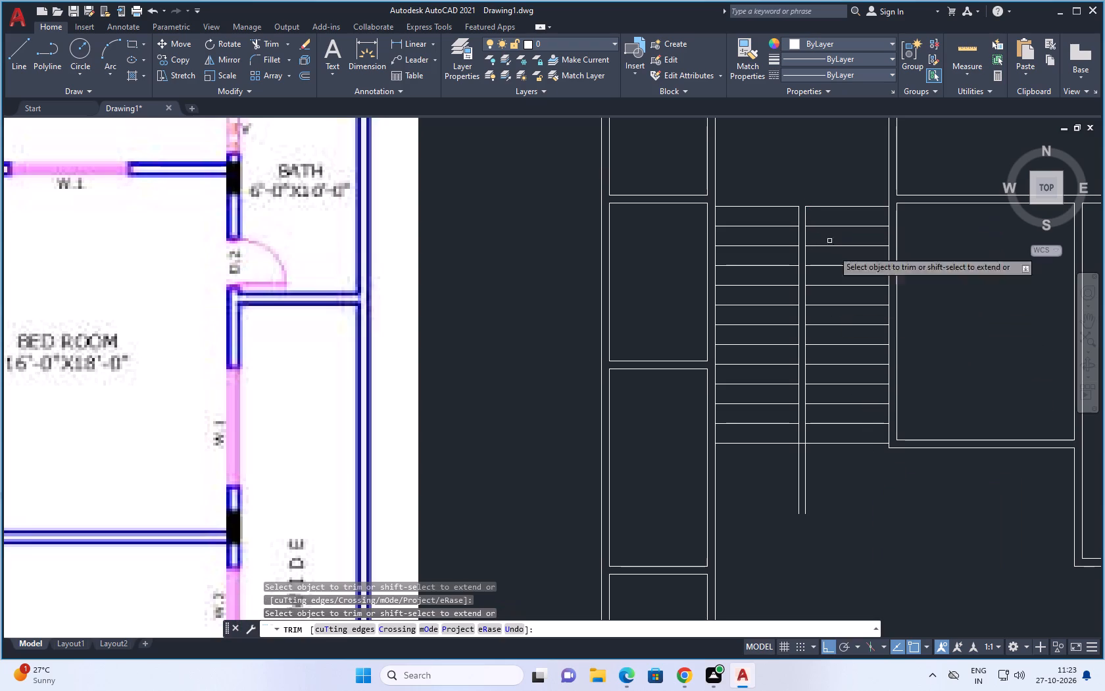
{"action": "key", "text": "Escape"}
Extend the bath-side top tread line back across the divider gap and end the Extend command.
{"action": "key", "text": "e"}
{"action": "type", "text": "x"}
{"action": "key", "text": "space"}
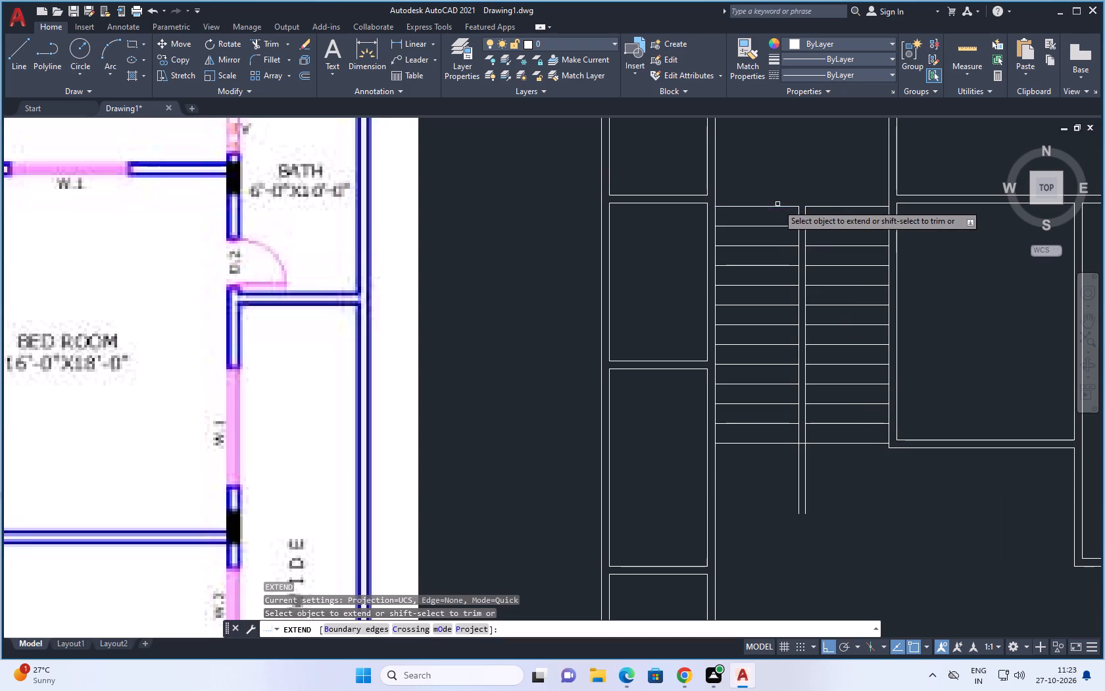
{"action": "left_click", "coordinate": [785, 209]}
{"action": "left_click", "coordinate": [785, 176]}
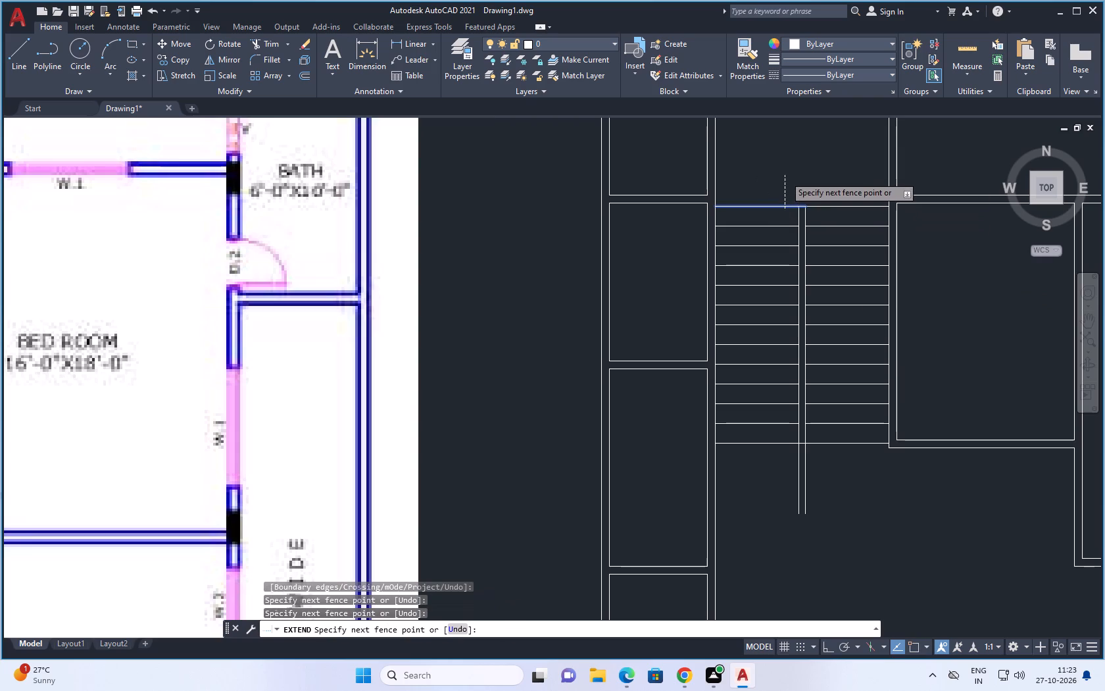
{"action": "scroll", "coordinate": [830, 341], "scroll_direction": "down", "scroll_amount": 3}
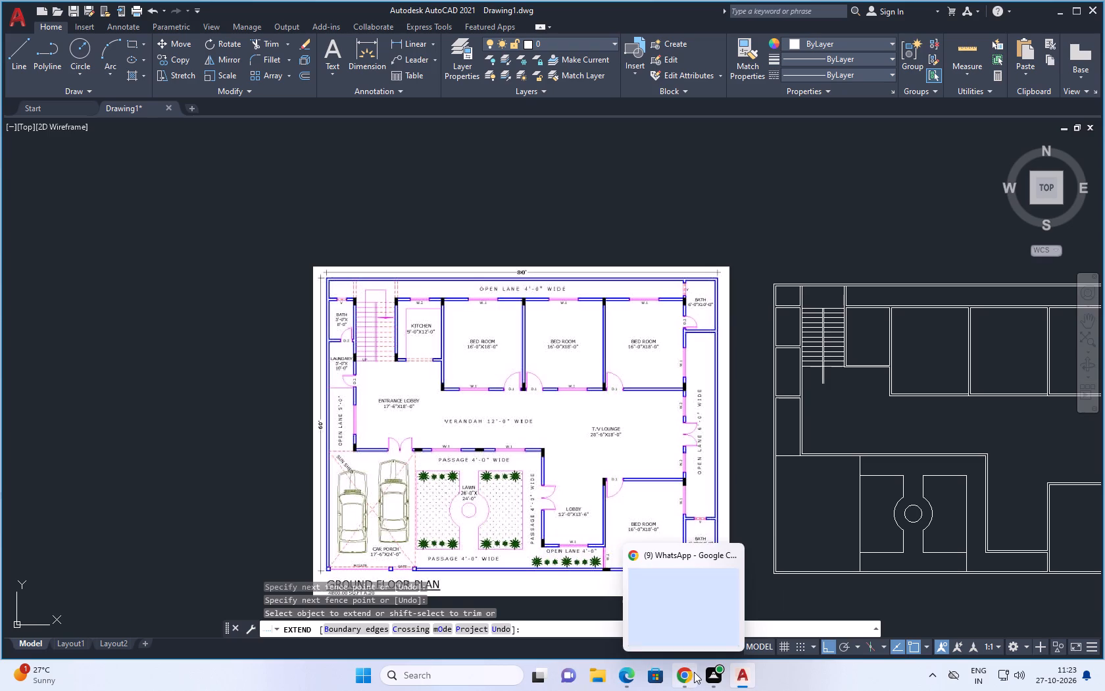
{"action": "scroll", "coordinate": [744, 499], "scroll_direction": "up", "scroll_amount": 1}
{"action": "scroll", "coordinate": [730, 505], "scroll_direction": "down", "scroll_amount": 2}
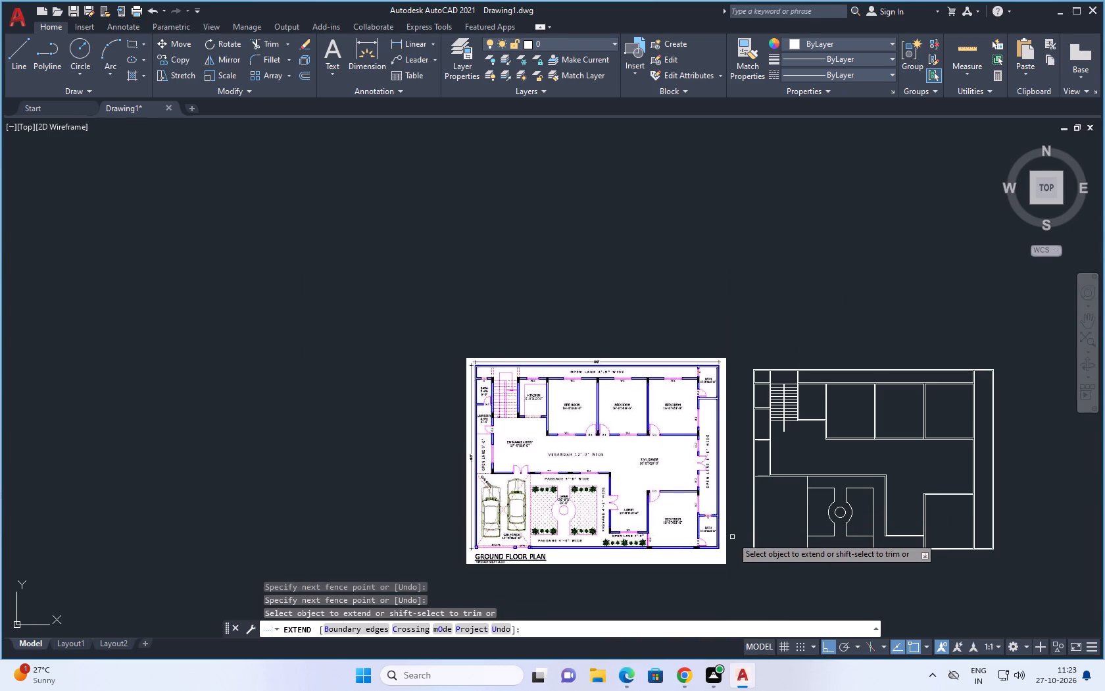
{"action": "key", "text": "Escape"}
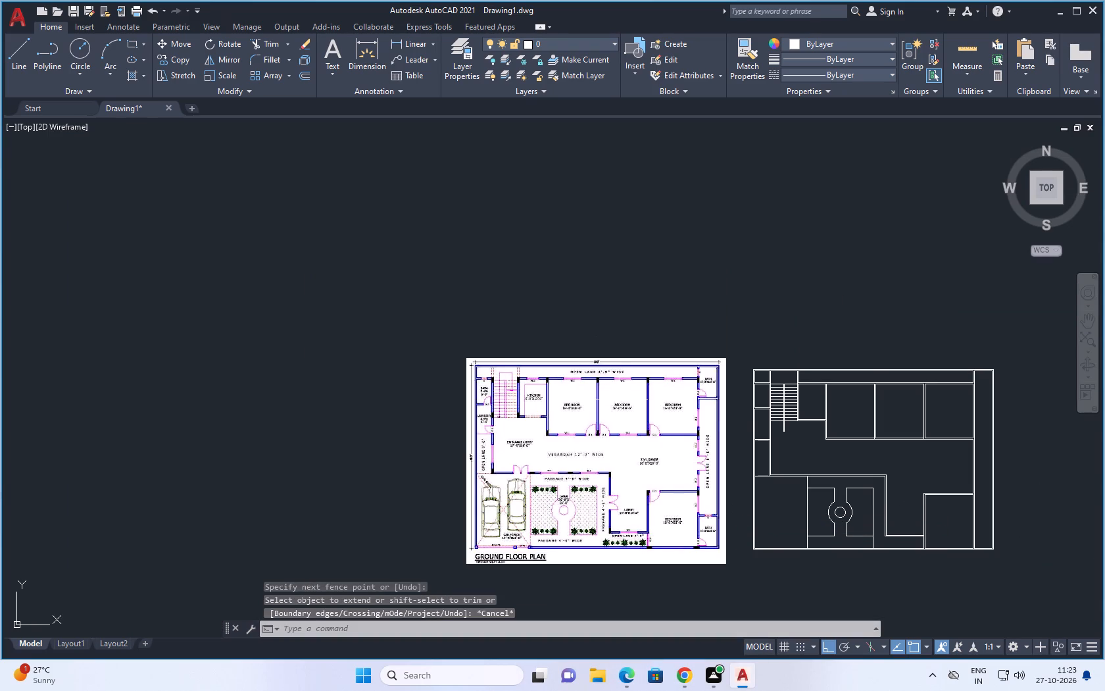
Draw the stair direction line from the bath-side bottom tread up past the top tread, across the landing and about 9'-2" down the kitchen-side flight.
{"action": "key", "text": "l"}
{"action": "key", "text": "space"}
{"action": "scroll", "coordinate": [535, 394], "scroll_direction": "up", "scroll_amount": 2}
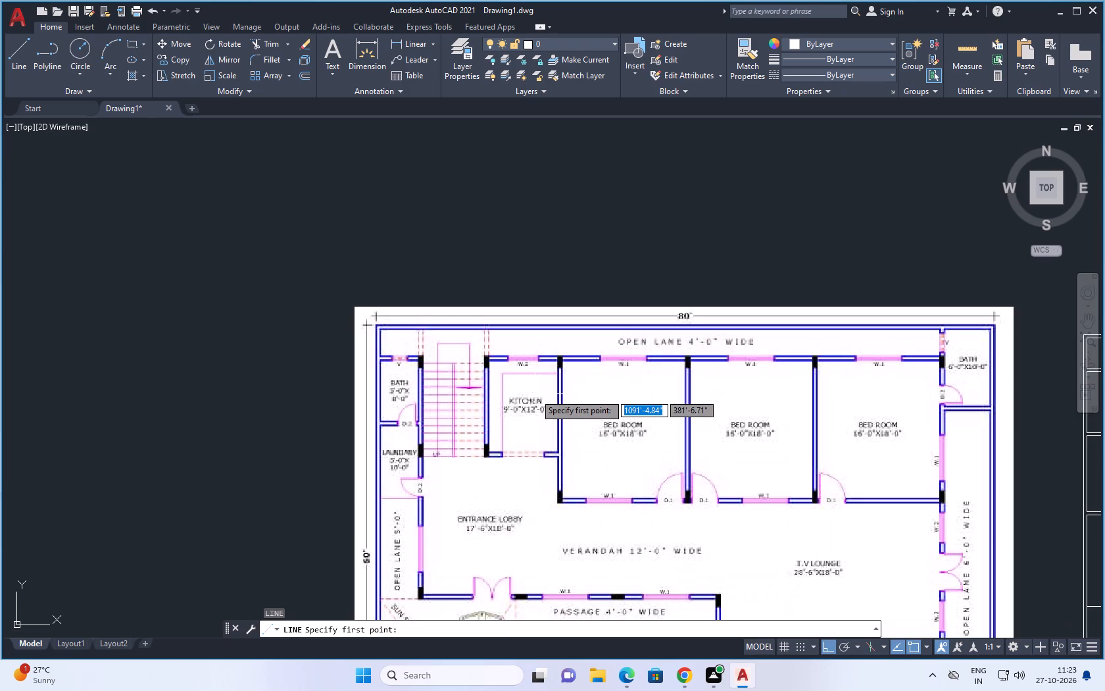
{"action": "scroll", "coordinate": [535, 394], "scroll_direction": "down", "scroll_amount": 2}
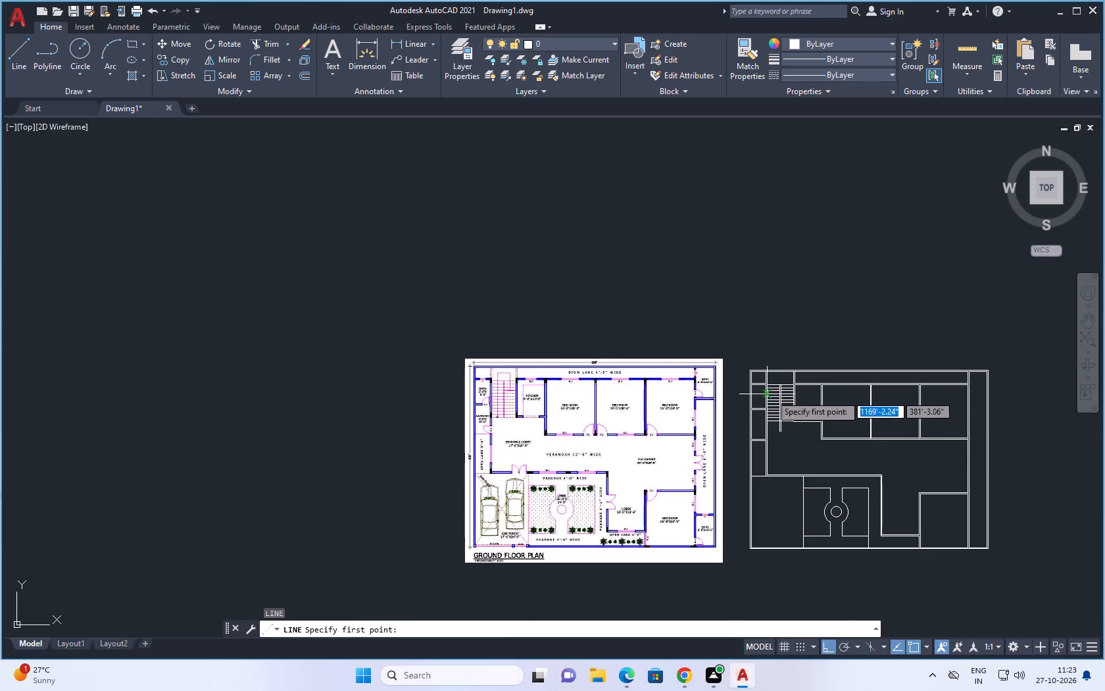
{"action": "scroll", "coordinate": [781, 399], "scroll_direction": "up", "scroll_amount": 4}
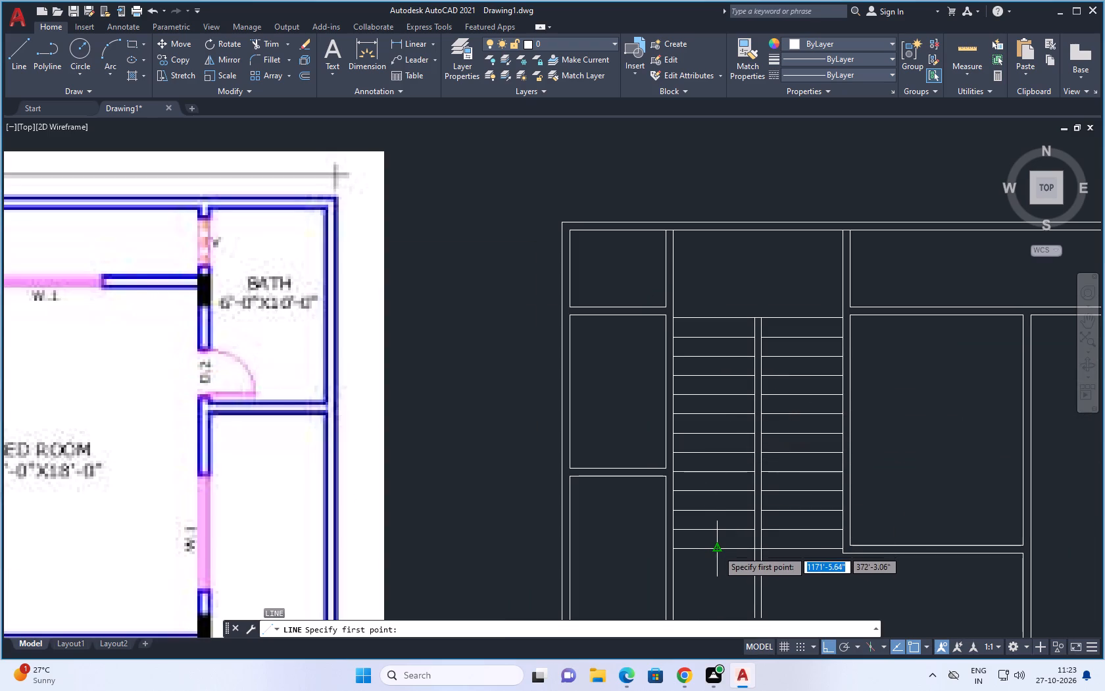
{"action": "left_click", "coordinate": [717, 551]}
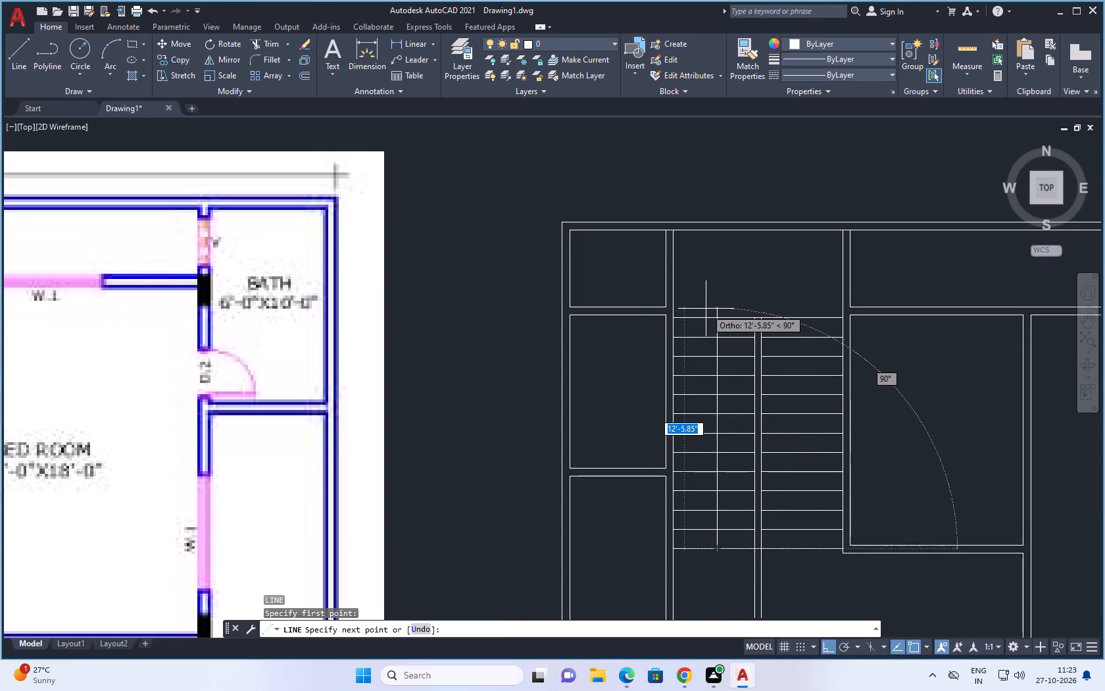
{"action": "left_click", "coordinate": [714, 276]}
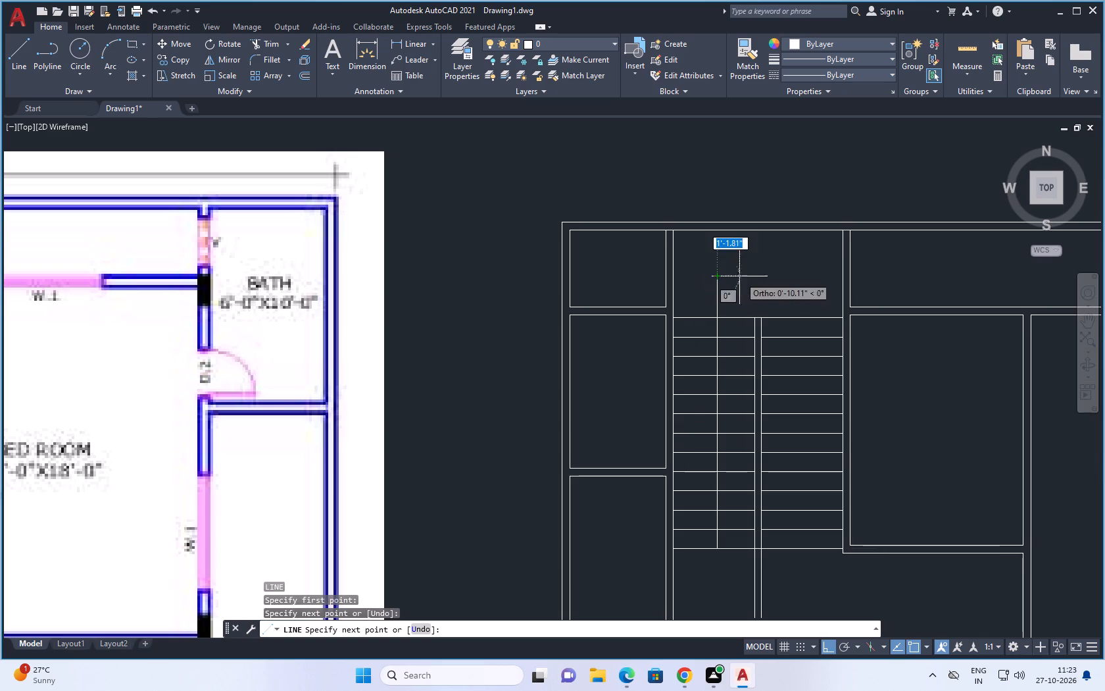
{"action": "left_click", "coordinate": [805, 282]}
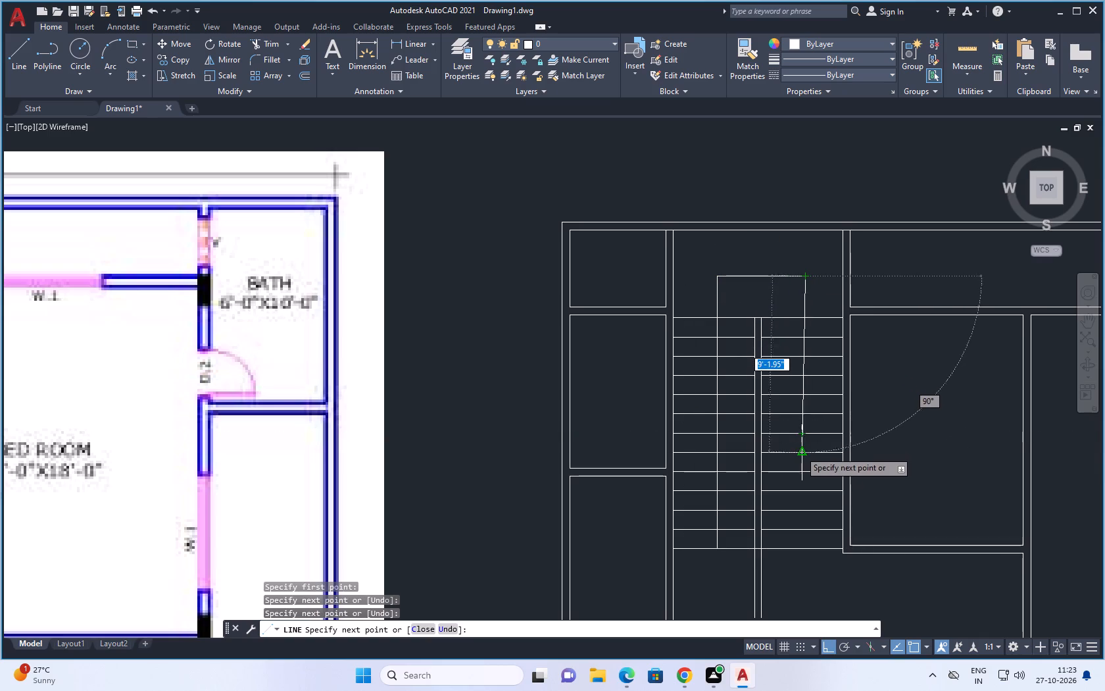
{"action": "scroll", "coordinate": [804, 456], "scroll_direction": "up", "scroll_amount": 4}
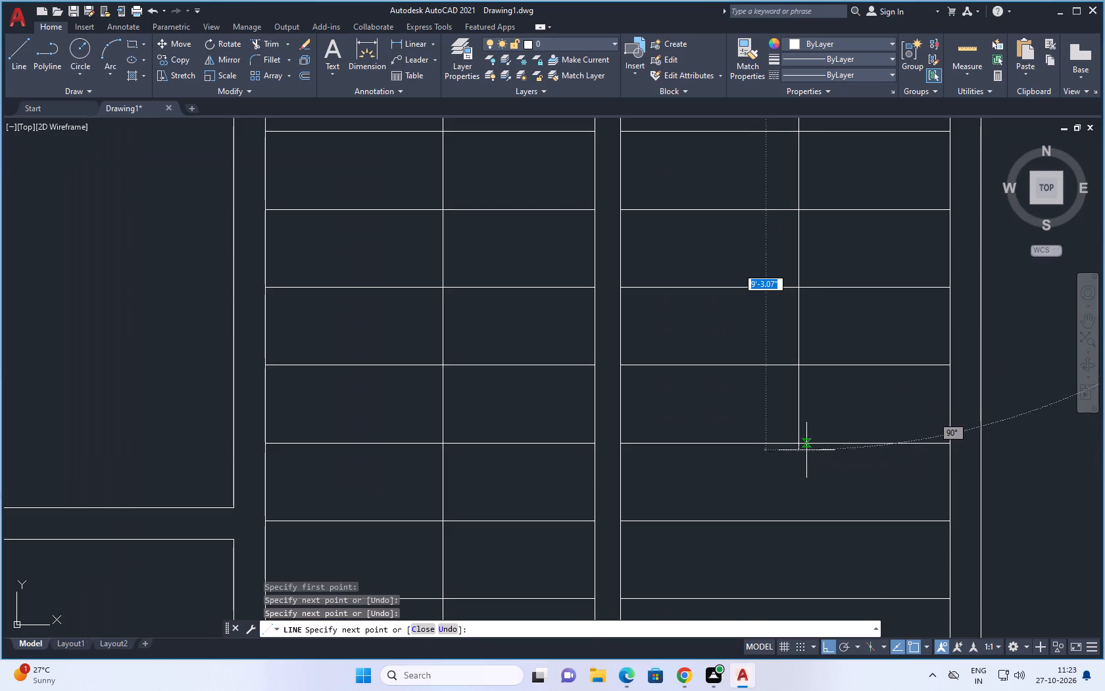
{"action": "left_click", "coordinate": [801, 443]}
{"action": "scroll", "coordinate": [801, 443], "scroll_direction": "down", "scroll_amount": 3}
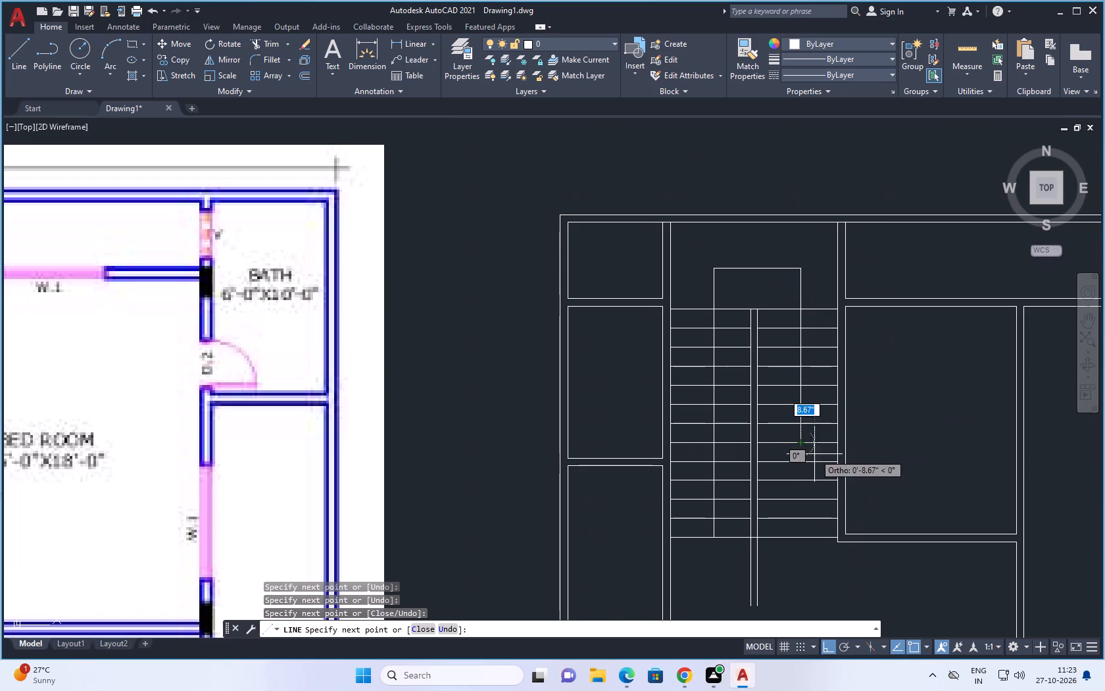
{"action": "key", "text": "Escape"}
{"action": "scroll", "coordinate": [829, 453], "scroll_direction": "down", "scroll_amount": 2}
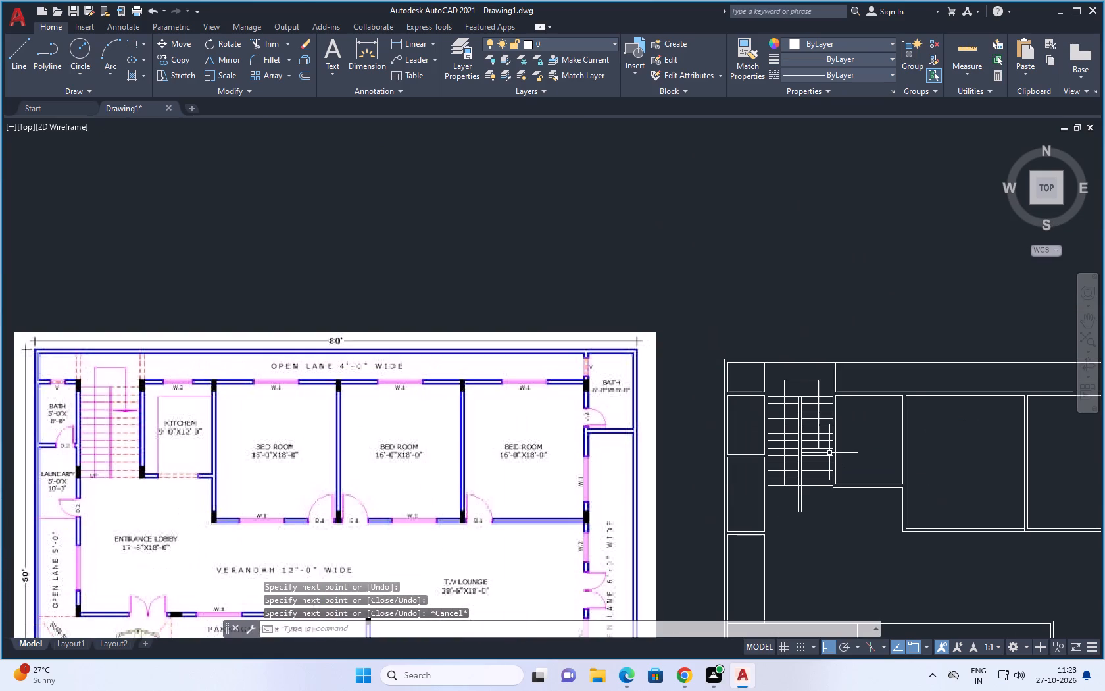
{"action": "key", "text": "Escape"}
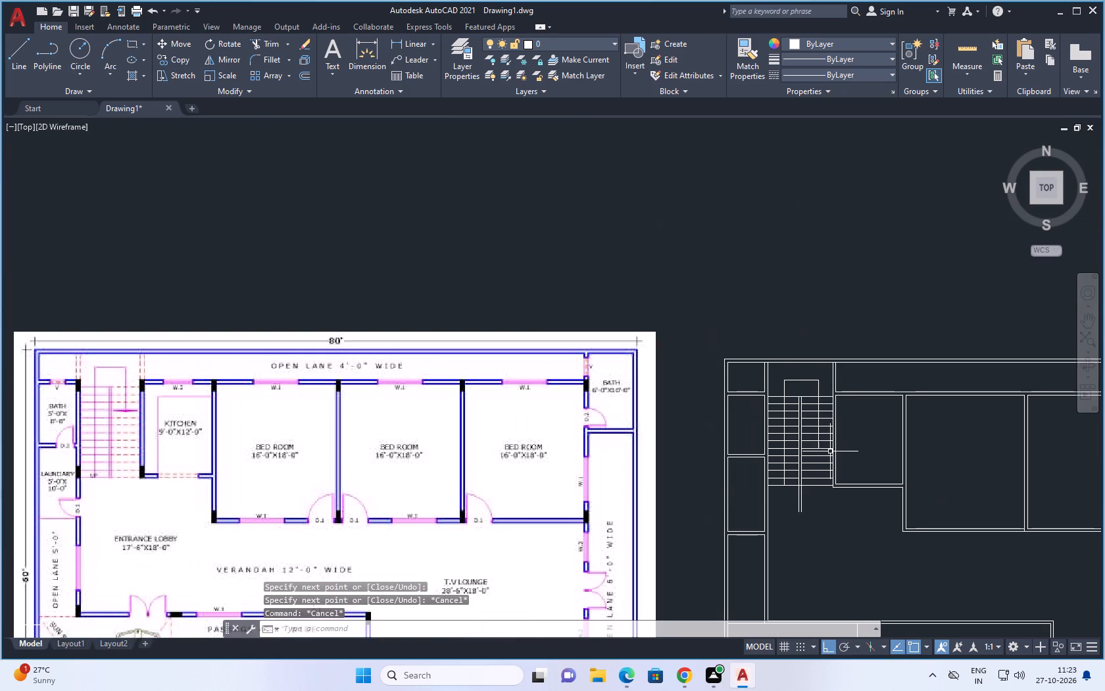
Trim the lower end of the stair direction line back to the fifth tread line of the kitchen-side flight.
{"action": "key", "text": "t"}
{"action": "key", "text": "r"}
{"action": "key", "text": "space"}
{"action": "key", "text": "space"}
{"action": "scroll", "coordinate": [819, 415], "scroll_direction": "up", "scroll_amount": 2}
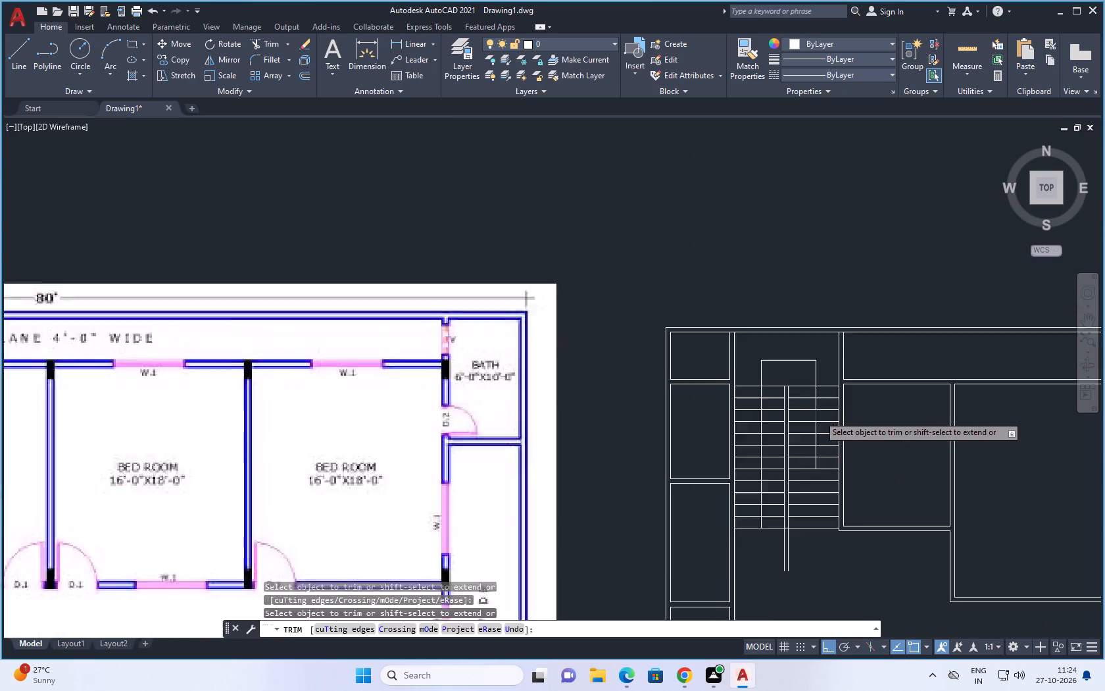
{"action": "scroll", "coordinate": [819, 415], "scroll_direction": "up", "scroll_amount": 1}
{"action": "left_click", "coordinate": [804, 534]}
{"action": "left_click", "coordinate": [802, 505]}
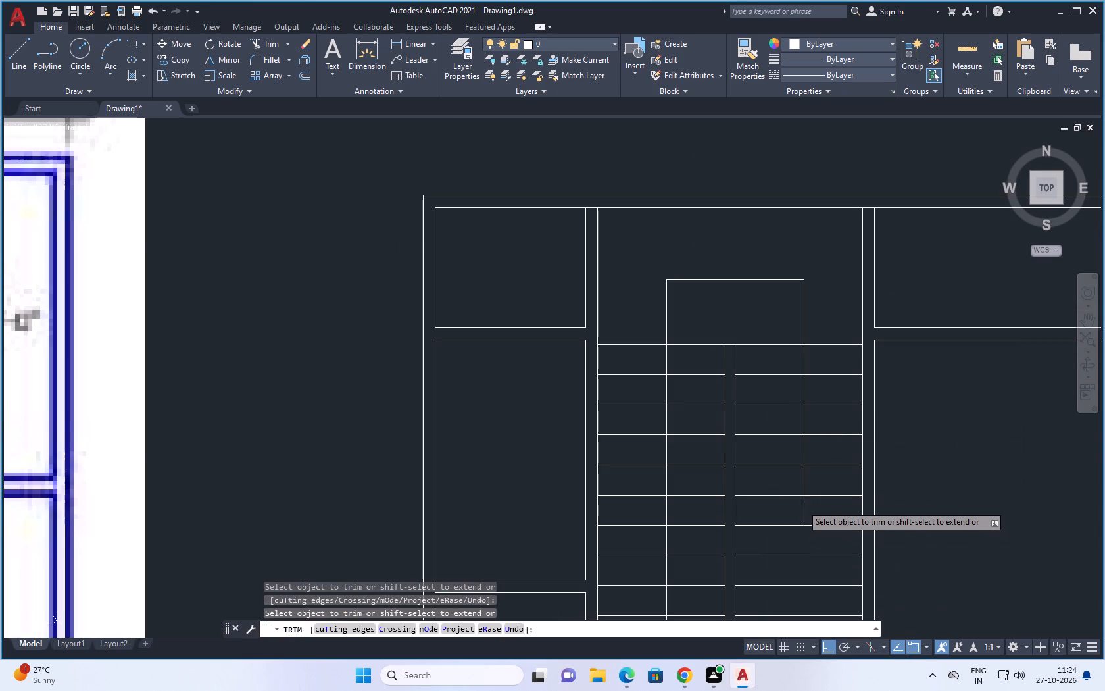
{"action": "left_click", "coordinate": [804, 483]}
{"action": "key", "text": "Escape"}
{"action": "key", "text": "Escape"}
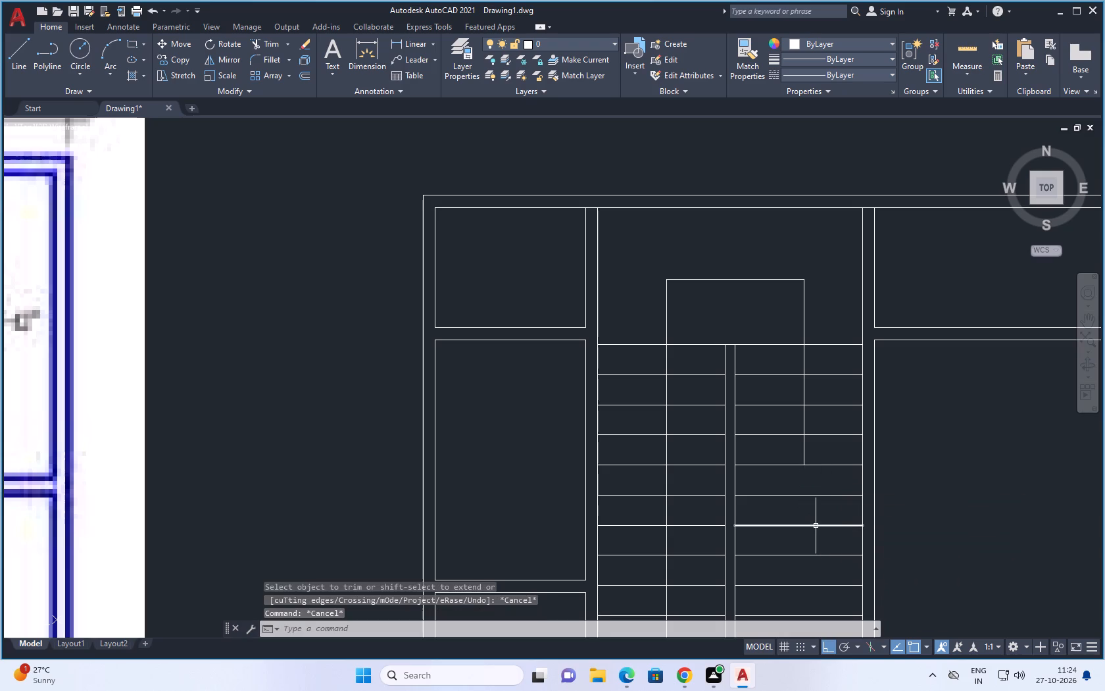
With Ortho off, draw a closed three-line half arrowhead at the direction line's lower end, its outer edge about 1'-8" long at 19°.
{"action": "key", "text": "l"}
{"action": "key", "text": "space"}
{"action": "left_click", "coordinate": [804, 465]}
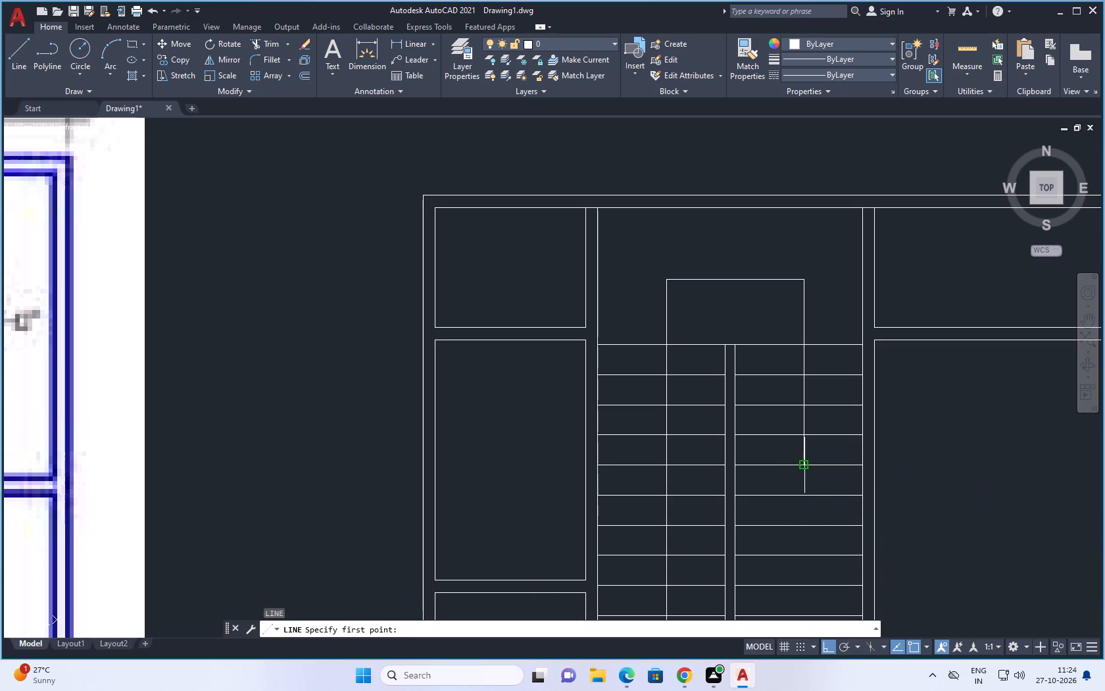
{"action": "scroll", "coordinate": [804, 465], "scroll_direction": "up", "scroll_amount": 4}
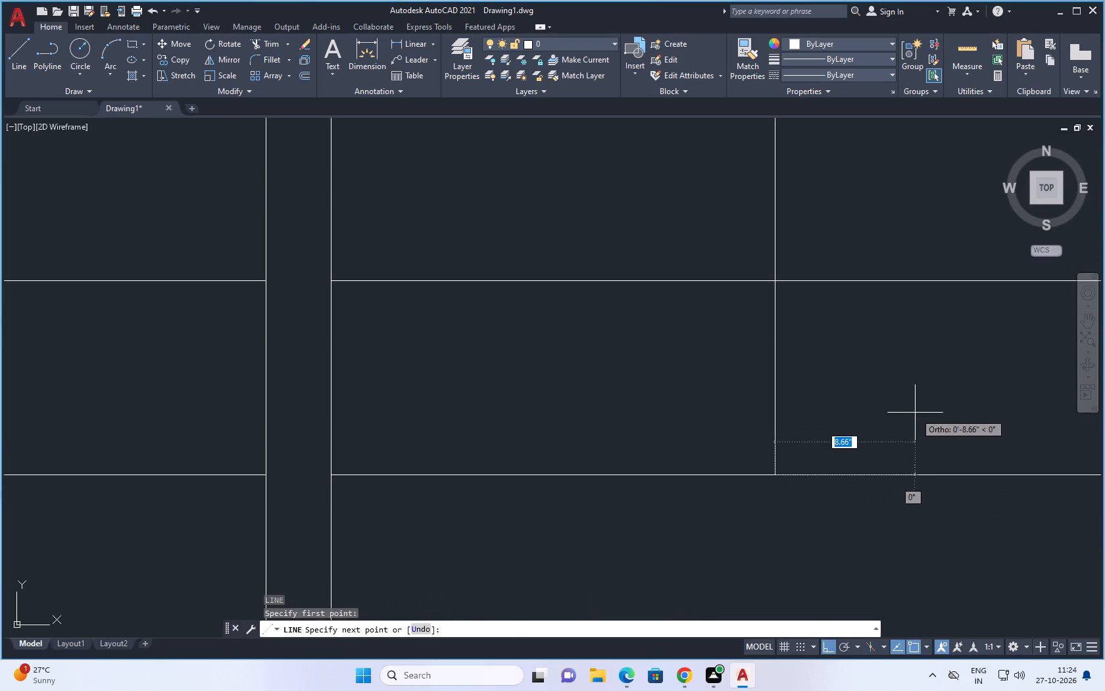
{"action": "key", "text": "F8"}
{"action": "scroll", "coordinate": [915, 413], "scroll_direction": "down", "scroll_amount": 3}
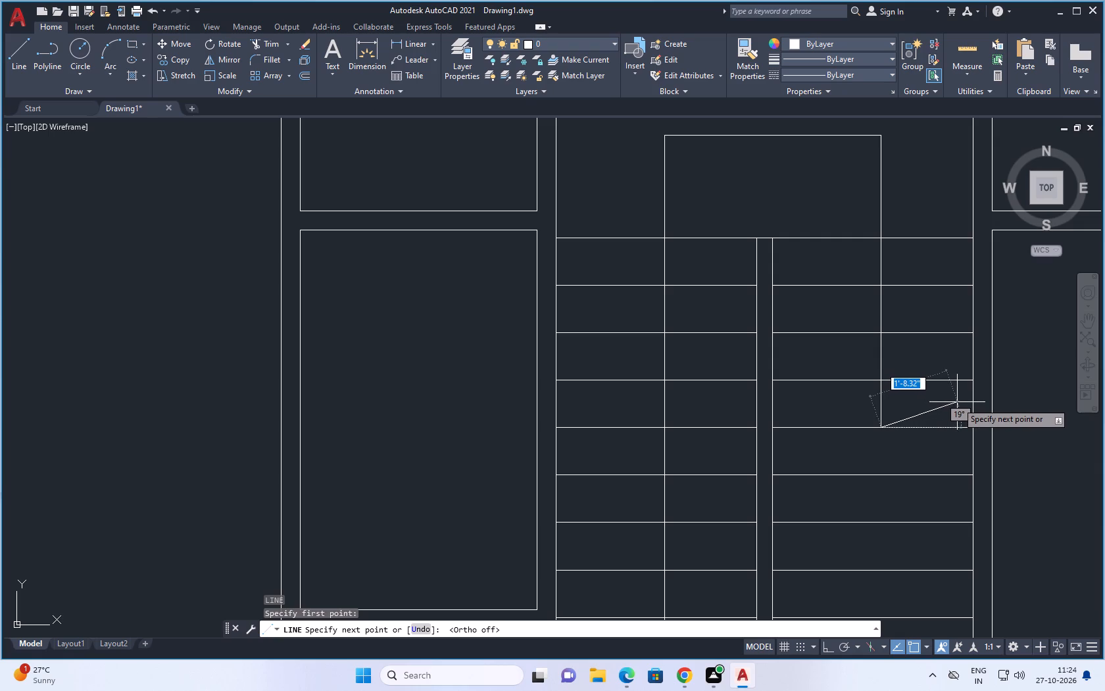
{"action": "left_click", "coordinate": [957, 402]}
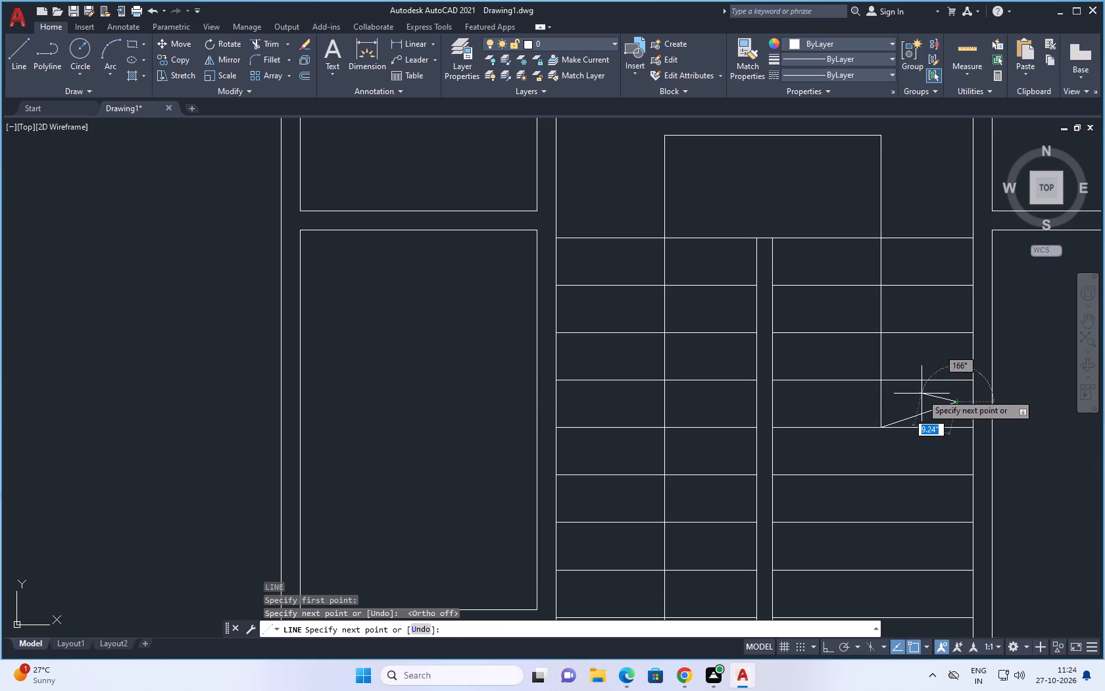
{"action": "left_click", "coordinate": [918, 399]}
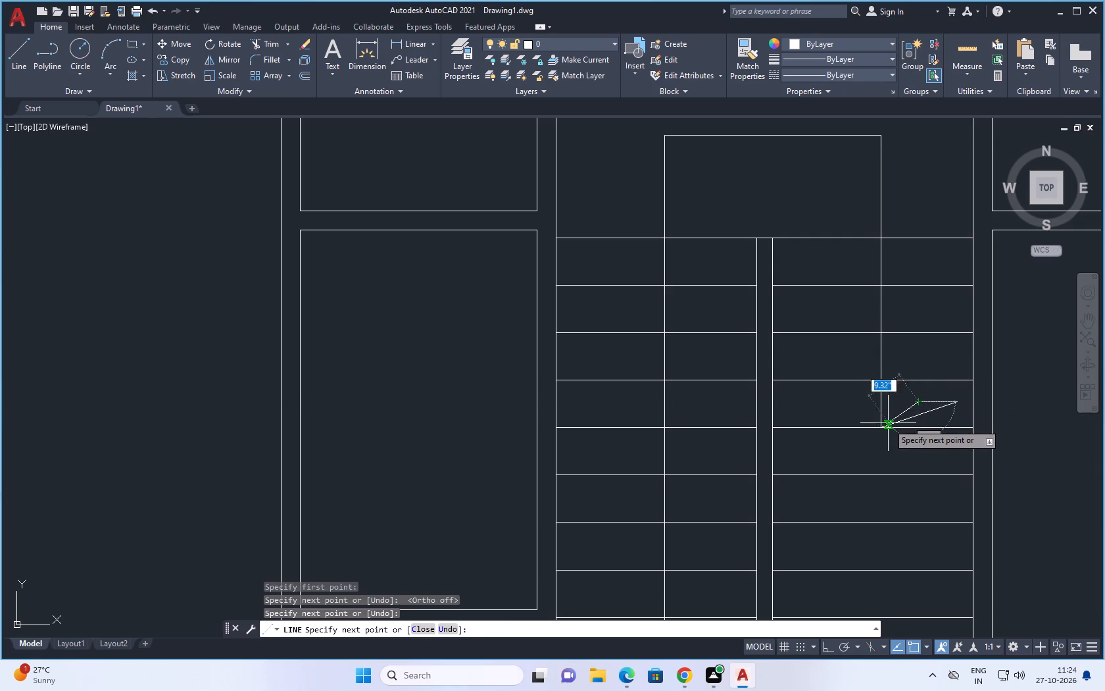
{"action": "left_click", "coordinate": [878, 430]}
{"action": "scroll", "coordinate": [878, 430], "scroll_direction": "up", "scroll_amount": 2}
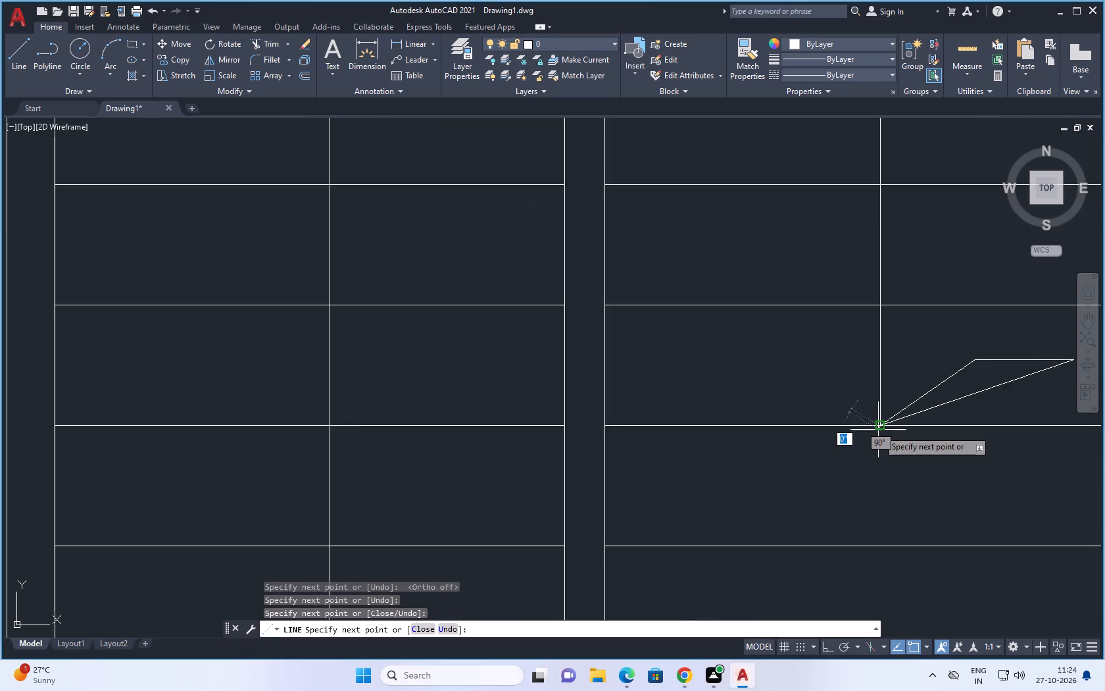
{"action": "scroll", "coordinate": [878, 430], "scroll_direction": "up", "scroll_amount": 1}
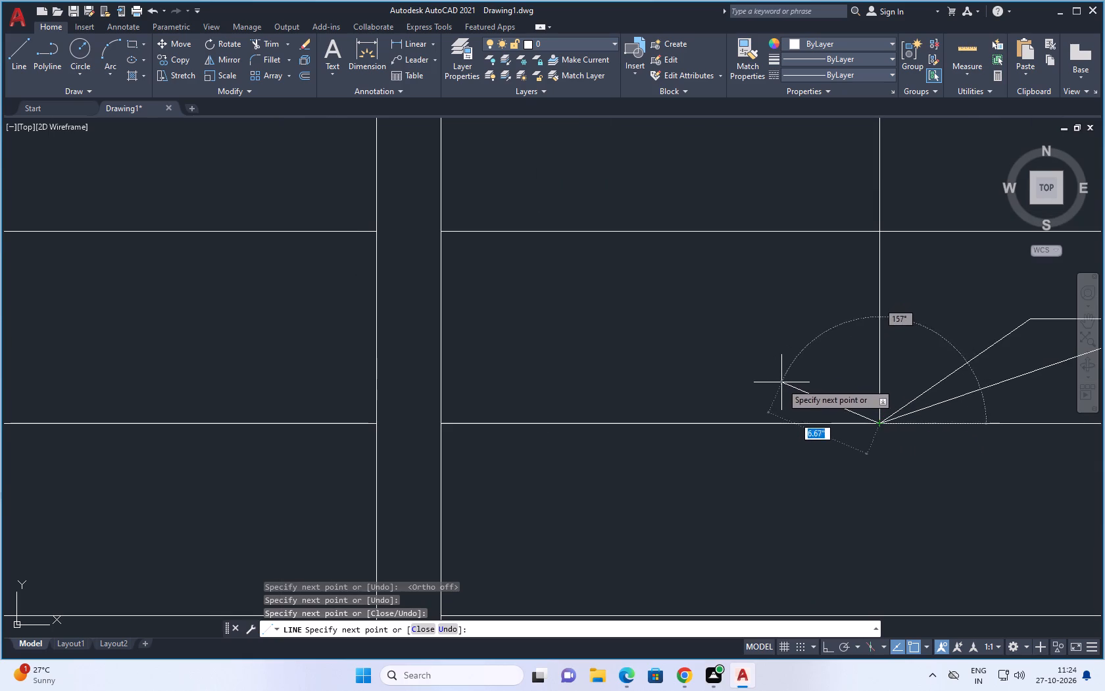
{"action": "key", "text": "Escape"}
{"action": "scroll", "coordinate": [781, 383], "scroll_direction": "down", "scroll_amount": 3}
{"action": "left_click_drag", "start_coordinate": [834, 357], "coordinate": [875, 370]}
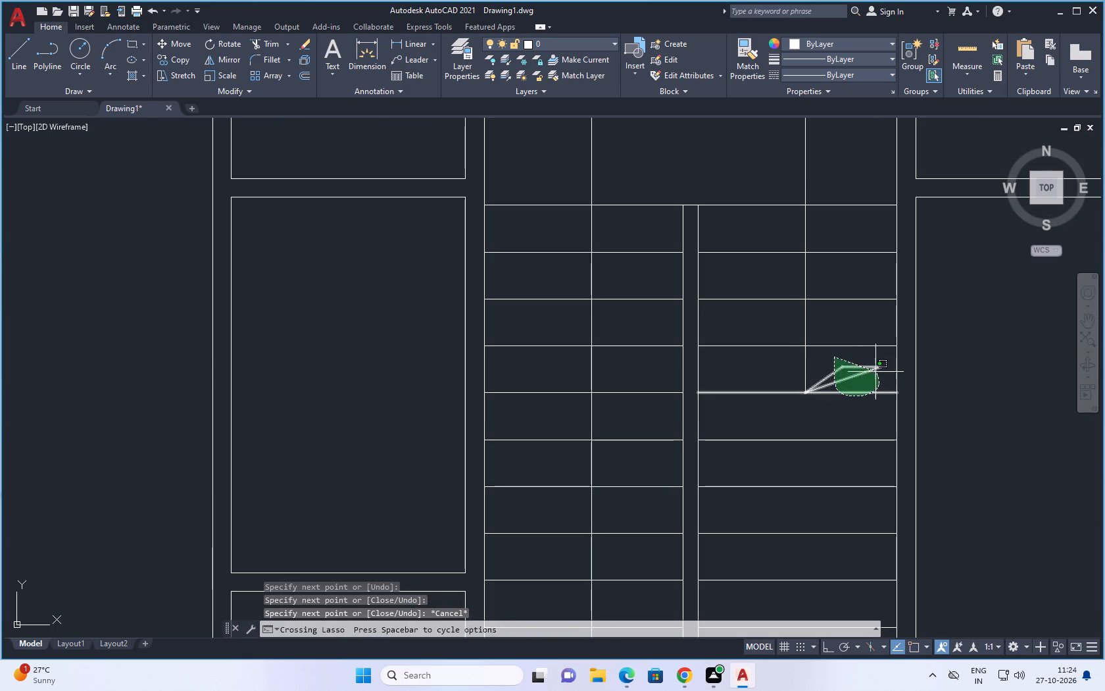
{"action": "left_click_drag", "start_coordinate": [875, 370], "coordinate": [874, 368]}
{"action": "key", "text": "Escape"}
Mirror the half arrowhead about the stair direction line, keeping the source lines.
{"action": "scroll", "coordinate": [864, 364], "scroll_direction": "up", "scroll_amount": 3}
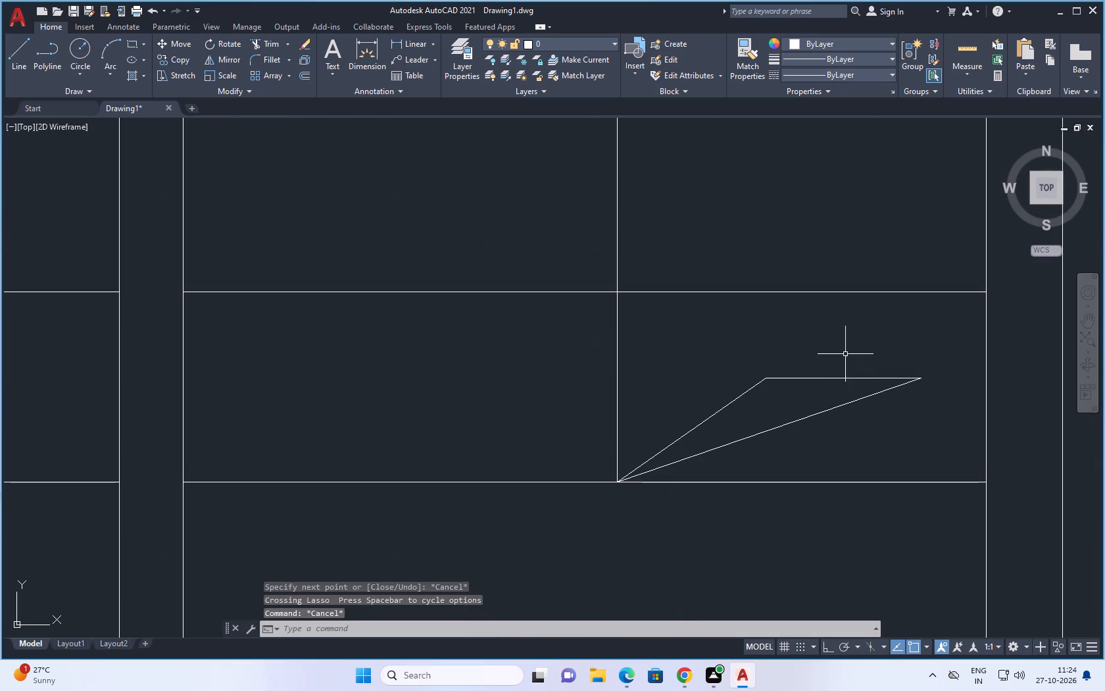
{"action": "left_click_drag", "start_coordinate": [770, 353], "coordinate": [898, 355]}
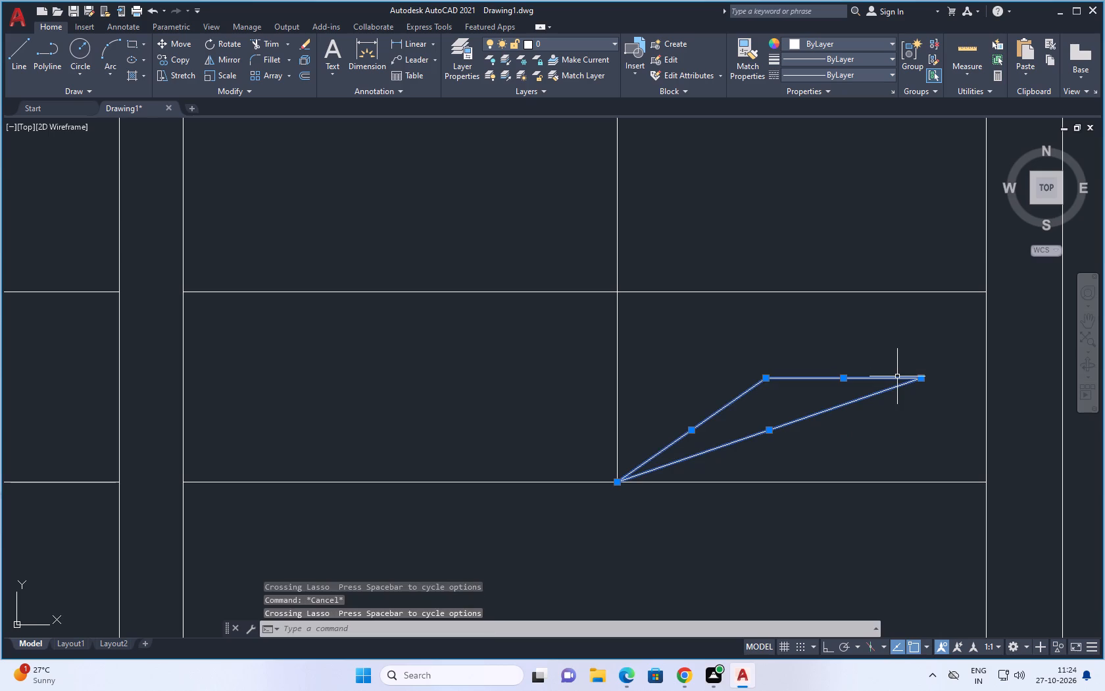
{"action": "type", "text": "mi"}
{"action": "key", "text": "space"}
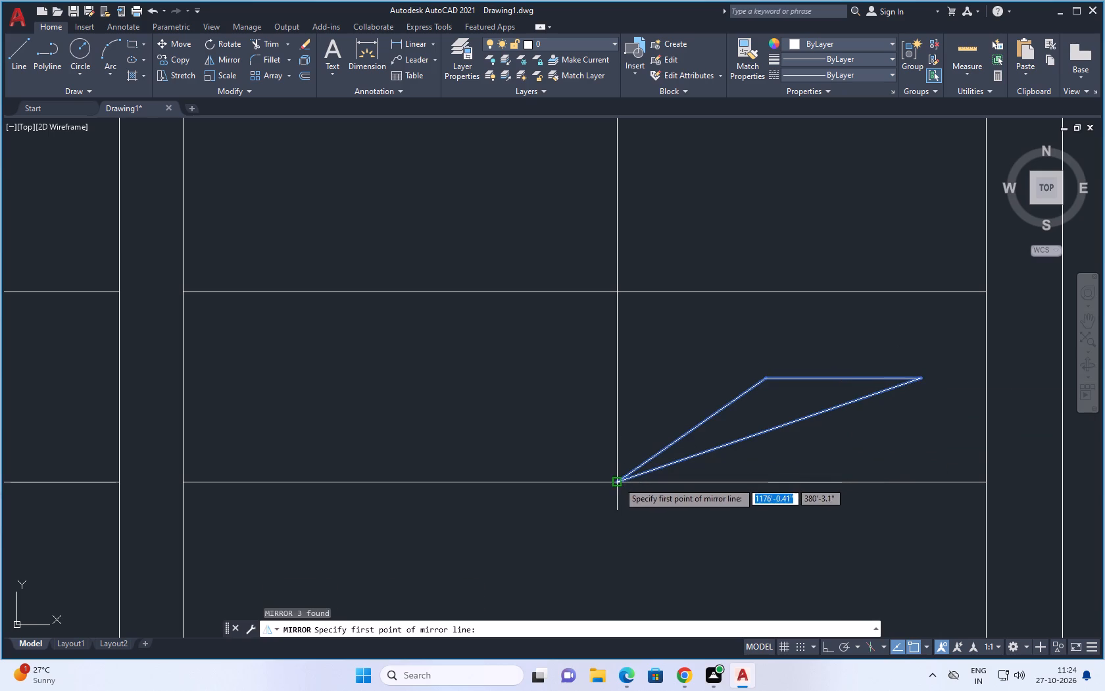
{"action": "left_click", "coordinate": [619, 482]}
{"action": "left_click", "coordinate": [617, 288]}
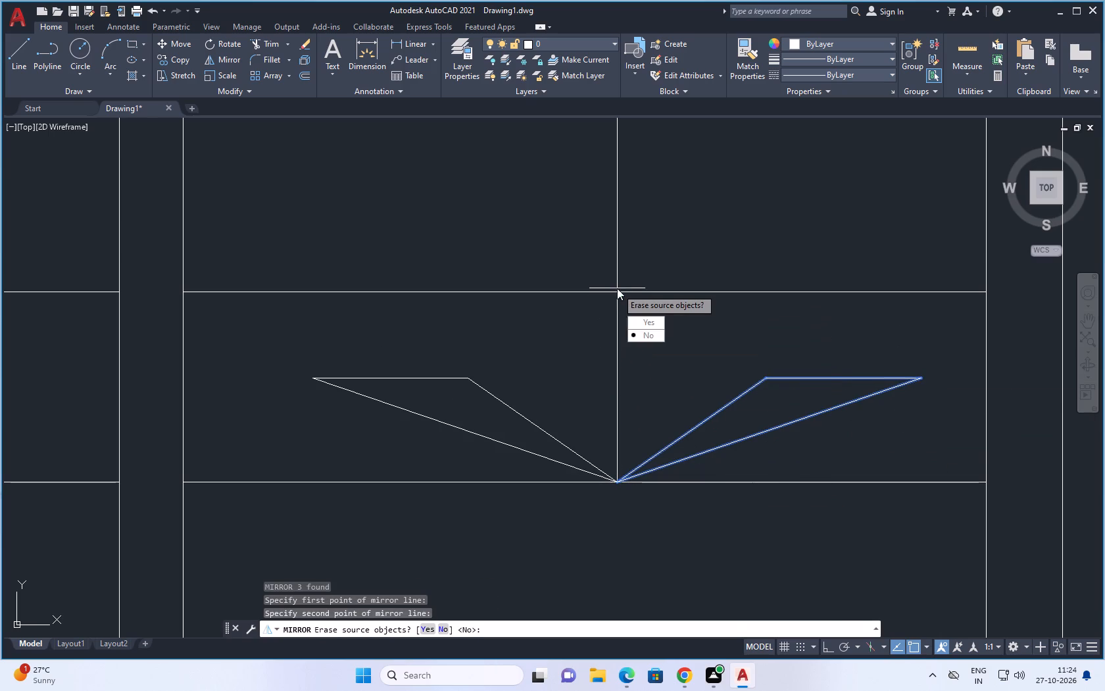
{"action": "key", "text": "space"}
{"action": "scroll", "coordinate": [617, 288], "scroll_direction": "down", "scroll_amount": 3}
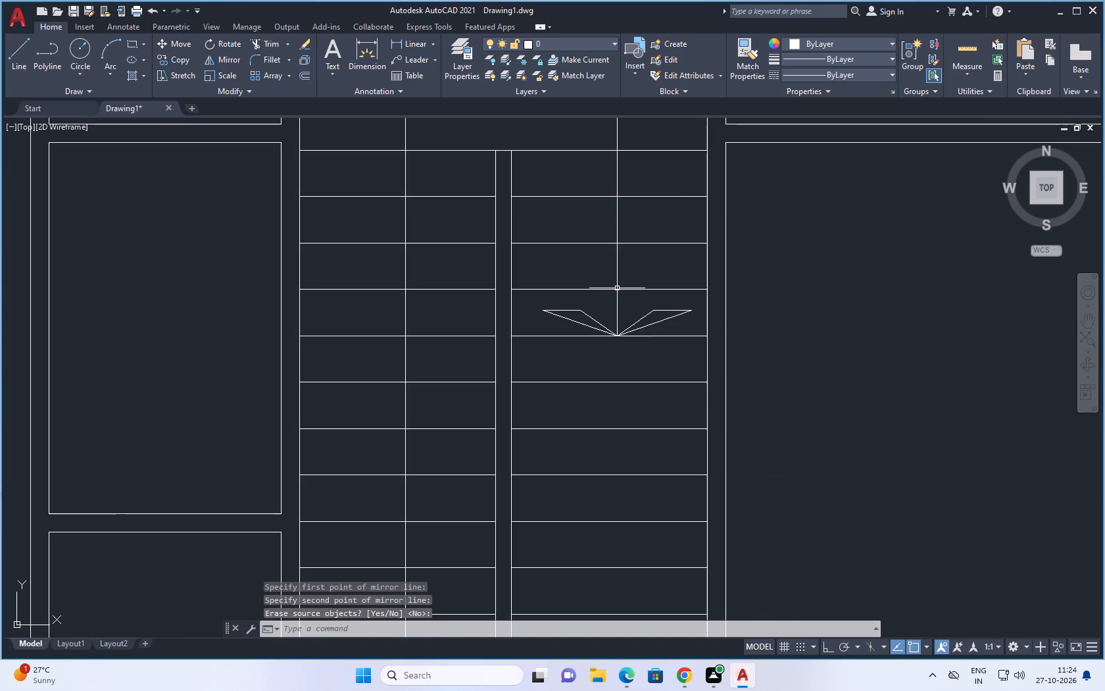
Compare the drawn stair arrowhead with the direction arrow in the reference plan's staircase.
{"action": "scroll", "coordinate": [617, 288], "scroll_direction": "down", "scroll_amount": 5}
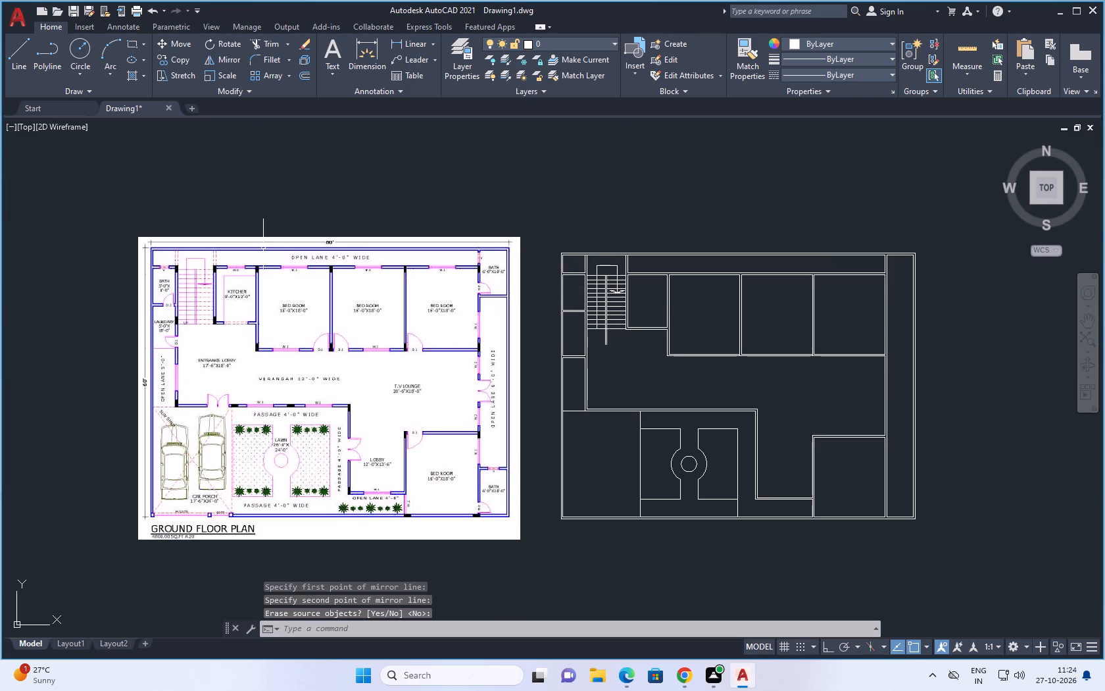
{"action": "scroll", "coordinate": [277, 246], "scroll_direction": "down", "scroll_amount": 2}
{"action": "scroll", "coordinate": [249, 247], "scroll_direction": "up", "scroll_amount": 5}
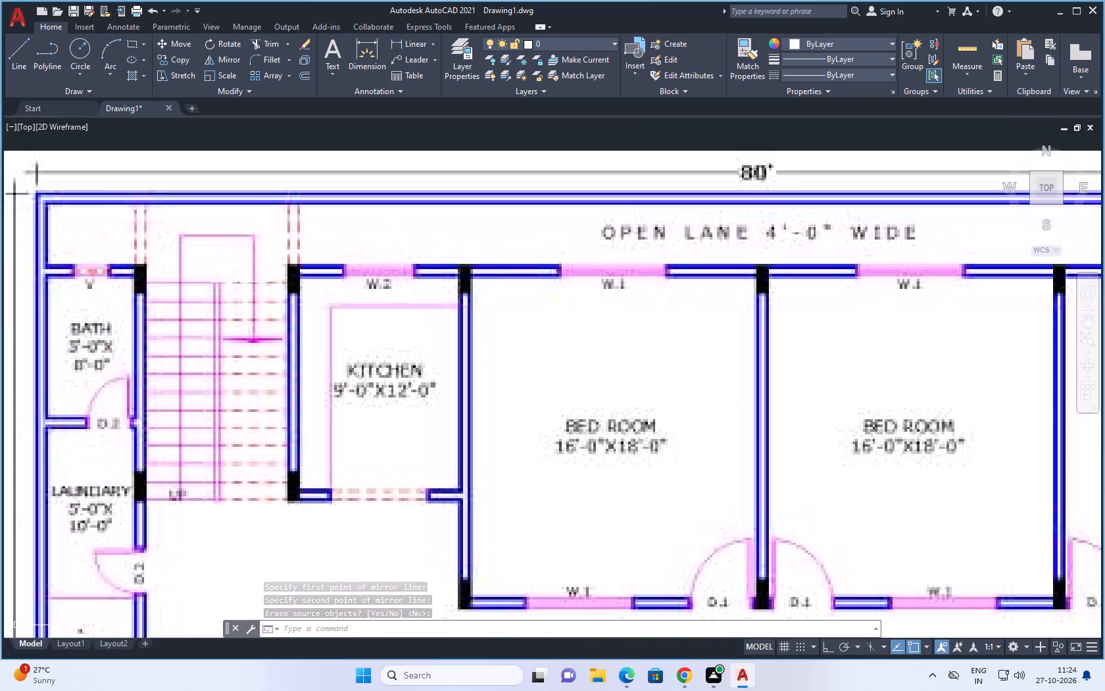
{"action": "scroll", "coordinate": [238, 282], "scroll_direction": "down", "scroll_amount": 3}
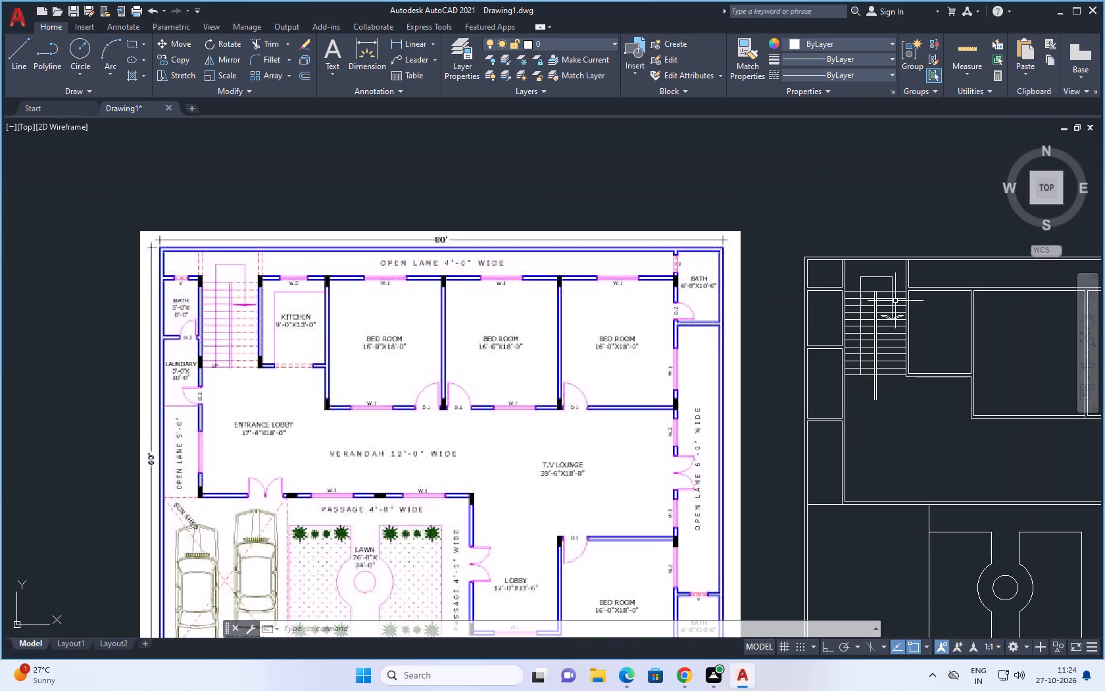
{"action": "scroll", "coordinate": [919, 301], "scroll_direction": "up", "scroll_amount": 3}
{"action": "scroll", "coordinate": [851, 334], "scroll_direction": "up", "scroll_amount": 3}
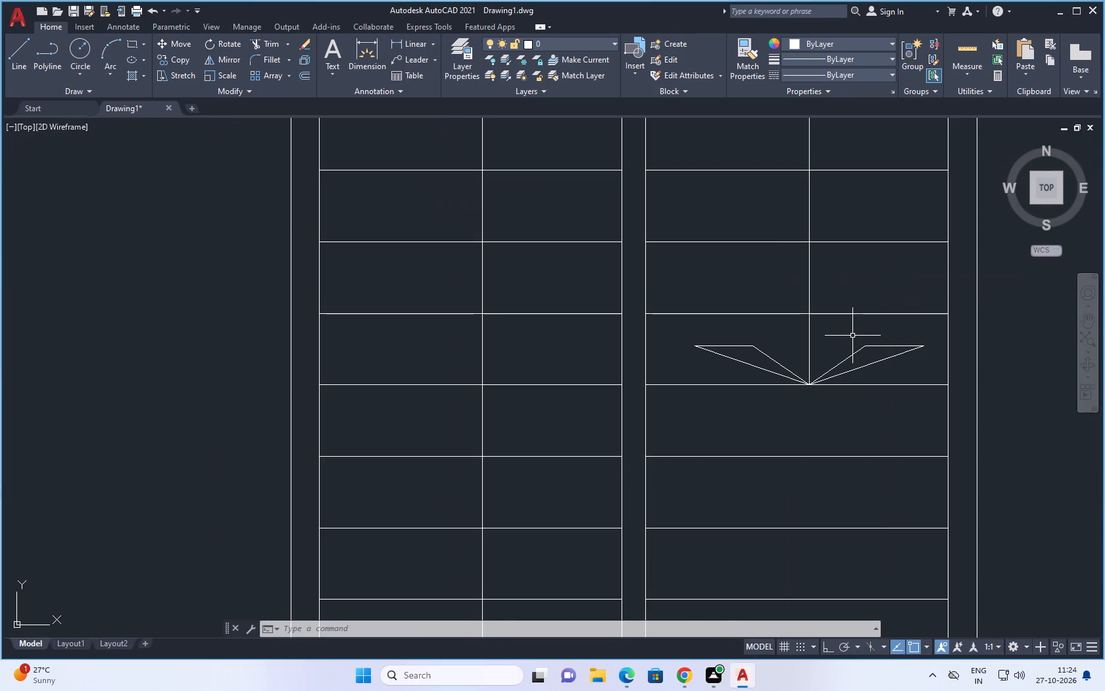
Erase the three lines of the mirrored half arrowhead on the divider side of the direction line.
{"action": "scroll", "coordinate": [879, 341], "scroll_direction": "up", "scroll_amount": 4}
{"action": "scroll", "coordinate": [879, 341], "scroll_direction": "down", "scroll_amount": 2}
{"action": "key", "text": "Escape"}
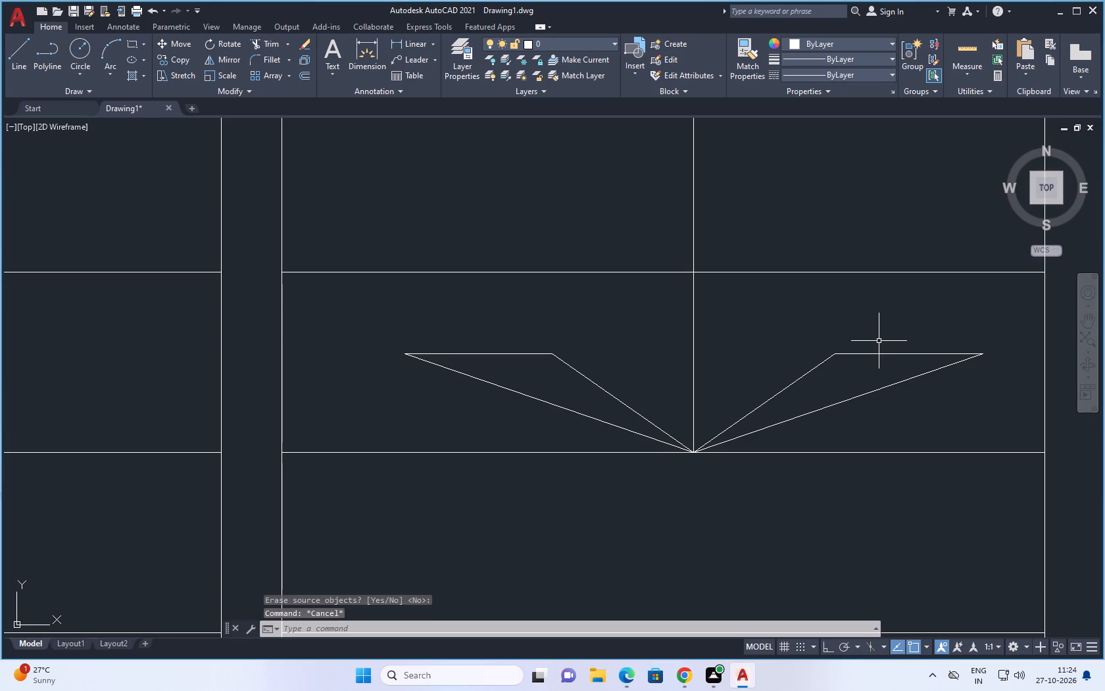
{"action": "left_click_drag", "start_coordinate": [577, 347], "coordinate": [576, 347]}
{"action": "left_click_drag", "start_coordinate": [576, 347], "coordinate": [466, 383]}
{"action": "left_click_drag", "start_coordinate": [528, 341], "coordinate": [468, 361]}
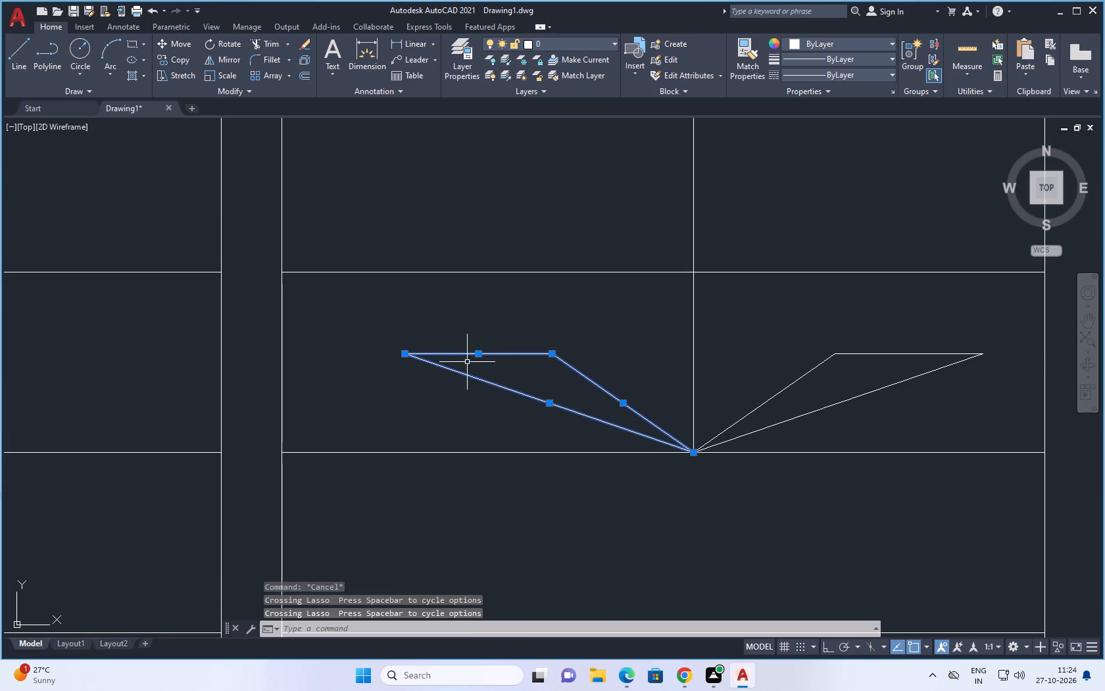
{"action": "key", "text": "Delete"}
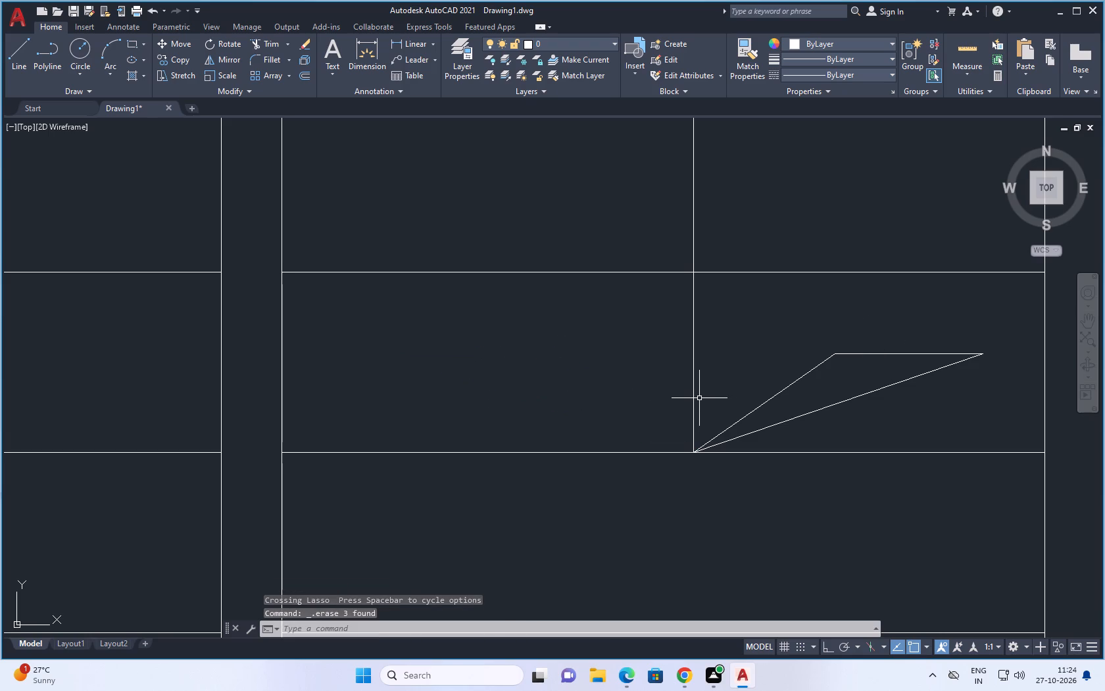
Extend the horizontal edge of the remaining half arrowhead to the stair direction line.
{"action": "key", "text": "Escape"}
{"action": "key", "text": "e"}
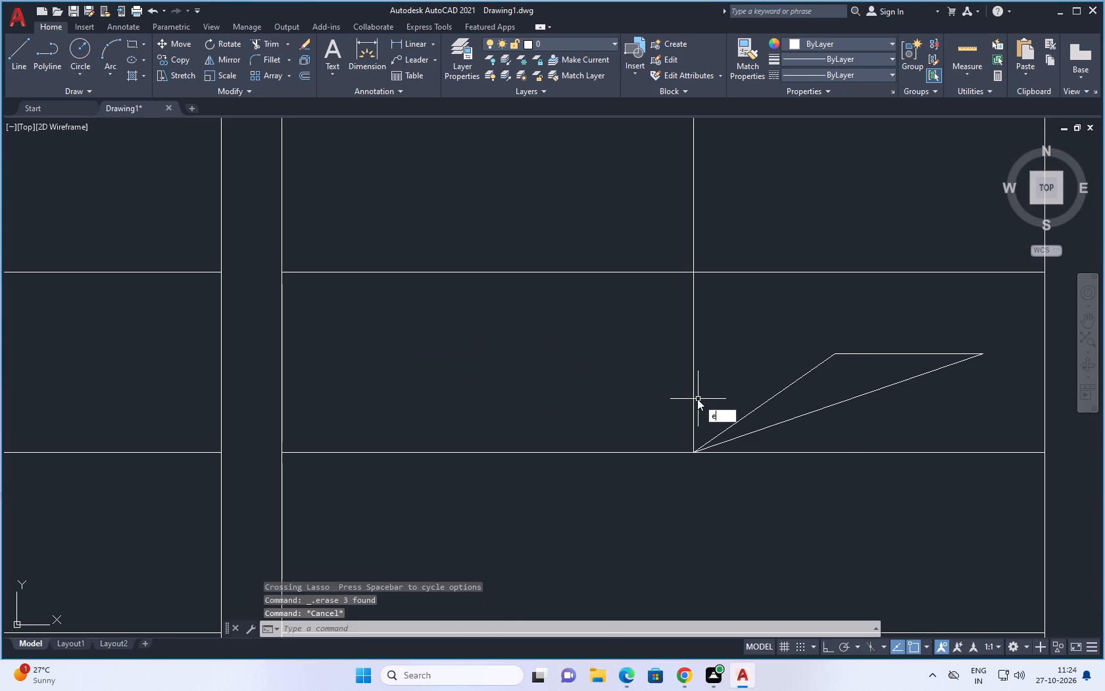
{"action": "key", "text": "x"}
{"action": "key", "text": "space"}
{"action": "key", "text": "space"}
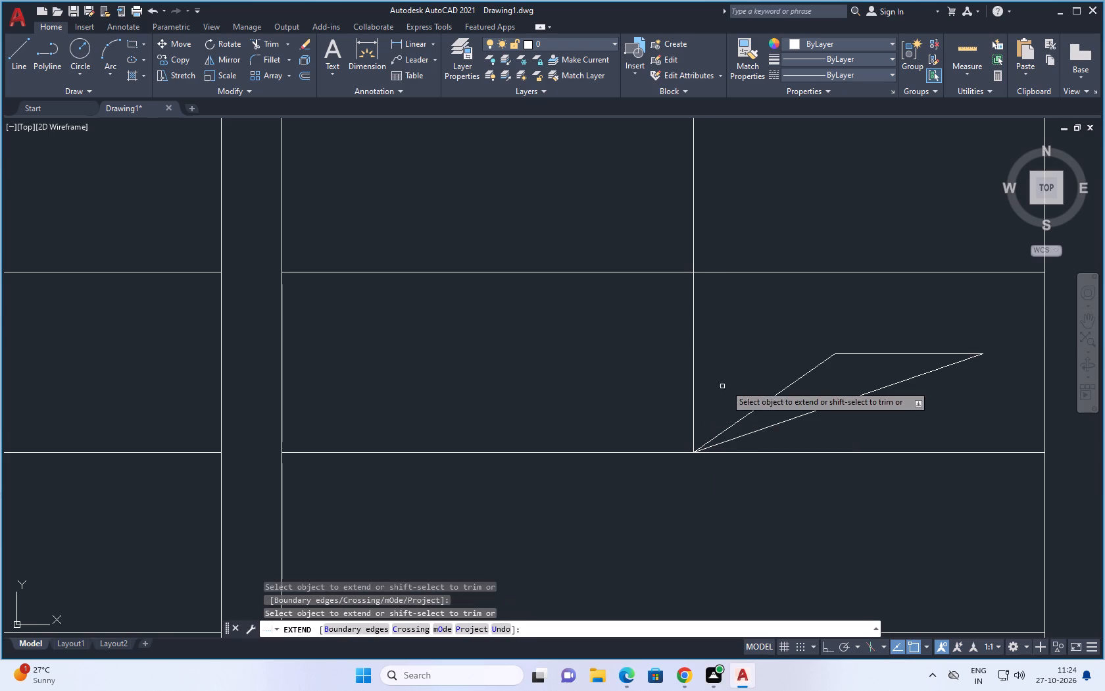
{"action": "left_click", "coordinate": [846, 353]}
{"action": "key", "text": "Escape"}
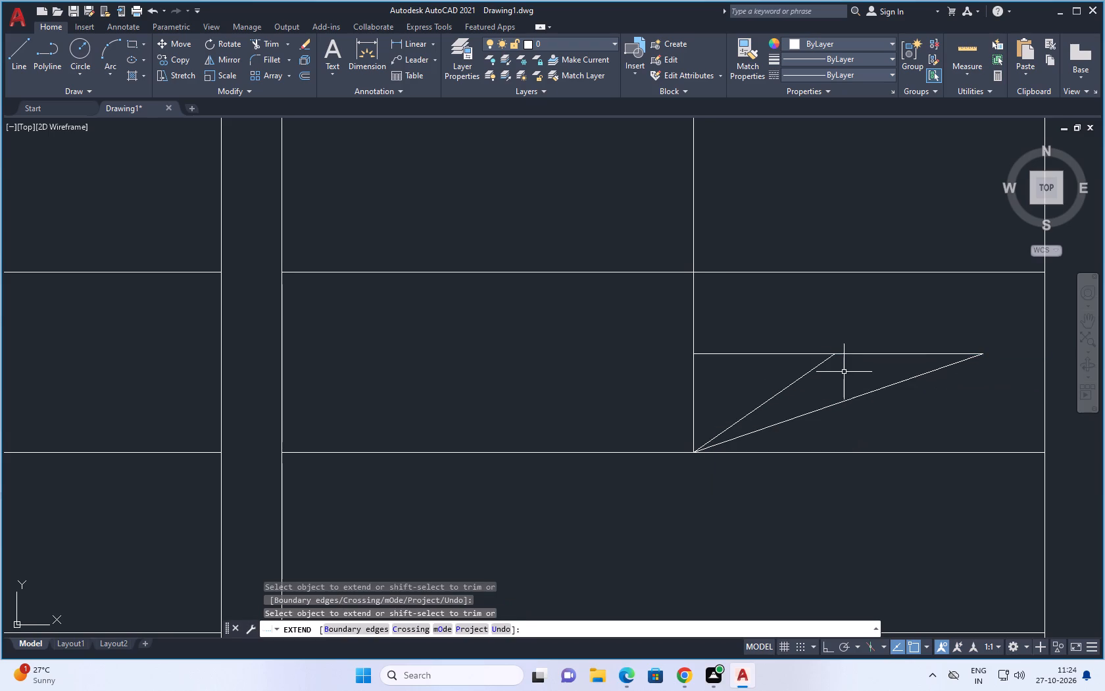
Replace the half arrowhead's inner sloping edge with a steeper line from the tip to the extended horizontal edge.
{"action": "key", "text": "l"}
{"action": "key", "text": "space"}
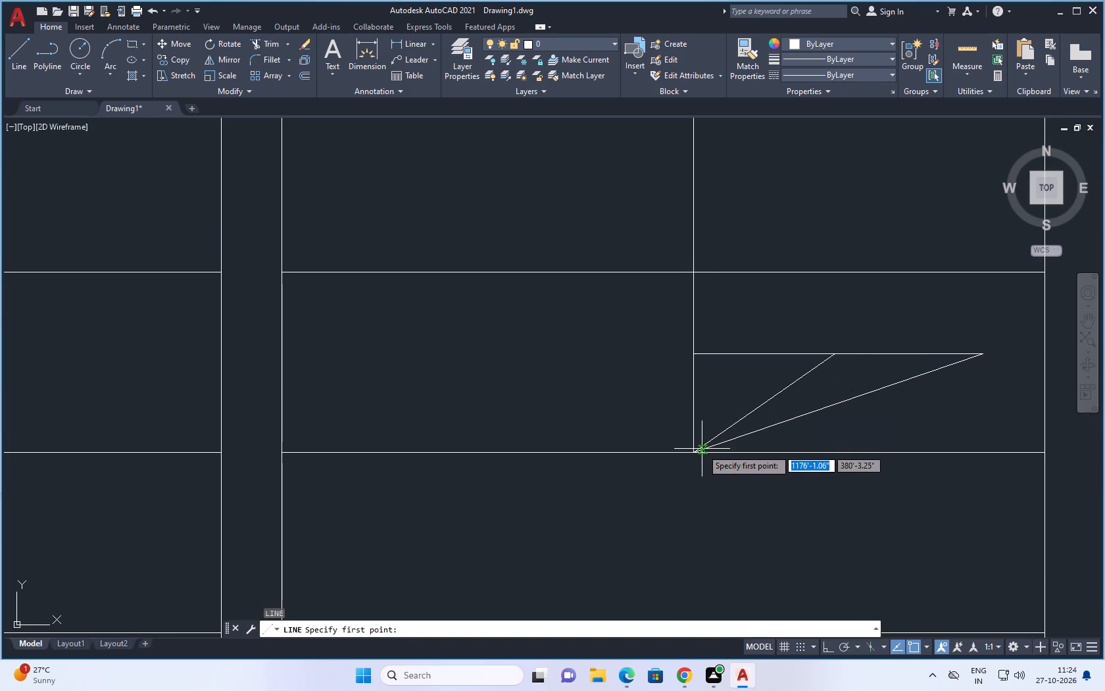
{"action": "left_click", "coordinate": [691, 450]}
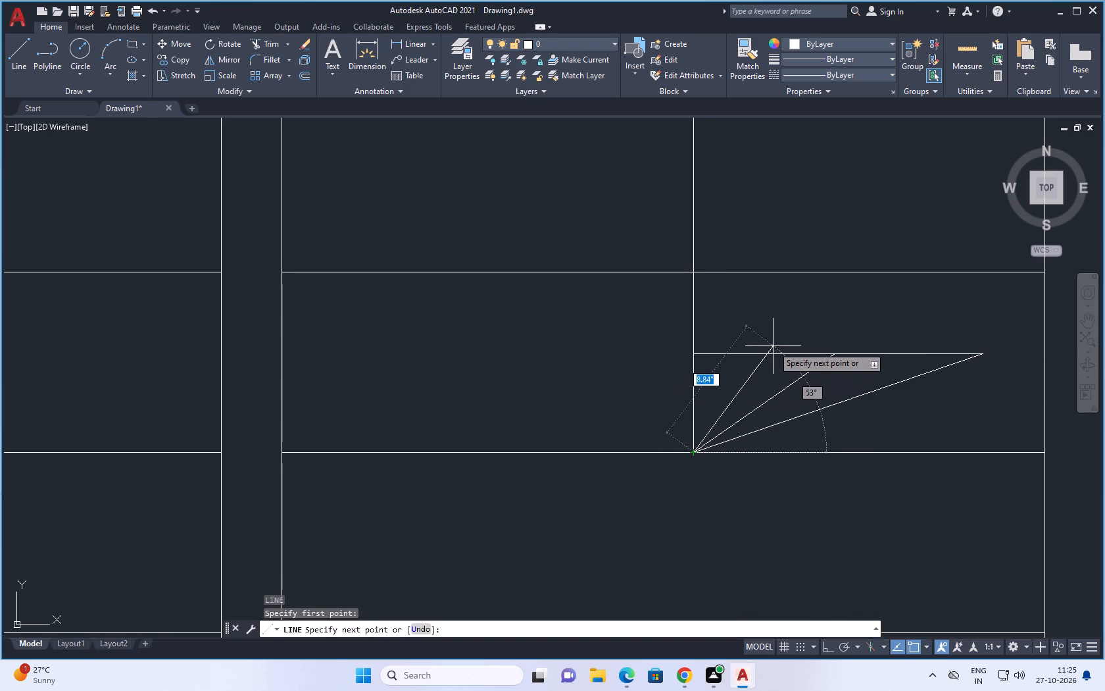
{"action": "left_click", "coordinate": [767, 355]}
{"action": "key", "text": "Escape"}
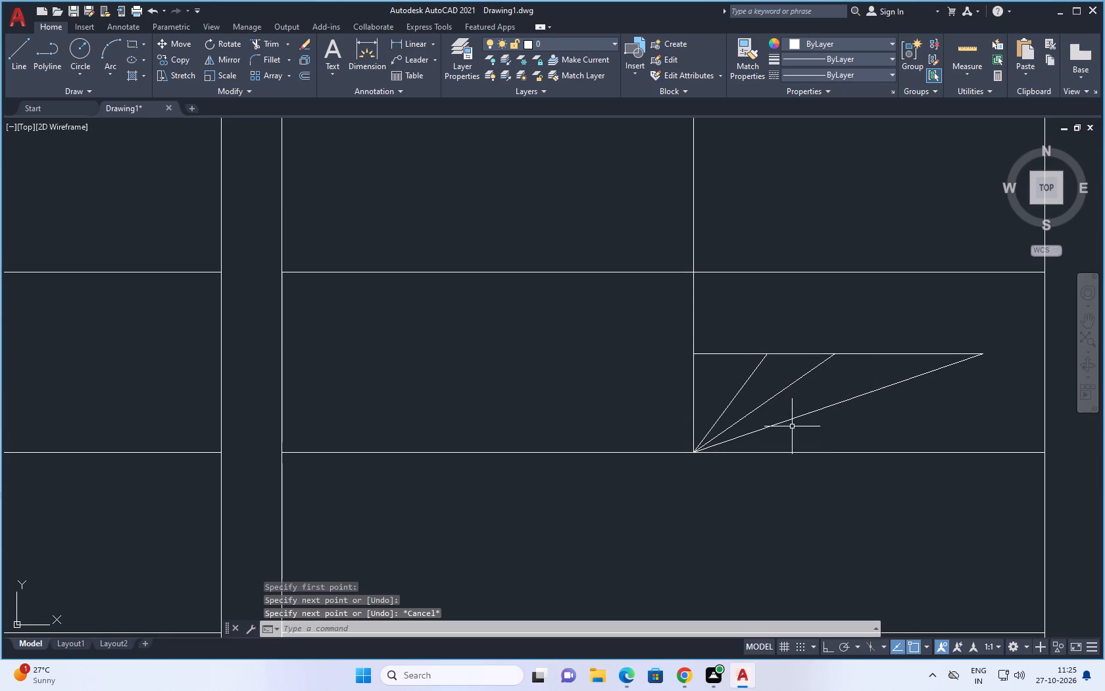
{"action": "left_click", "coordinate": [797, 380]}
{"action": "key", "text": "Delete"}
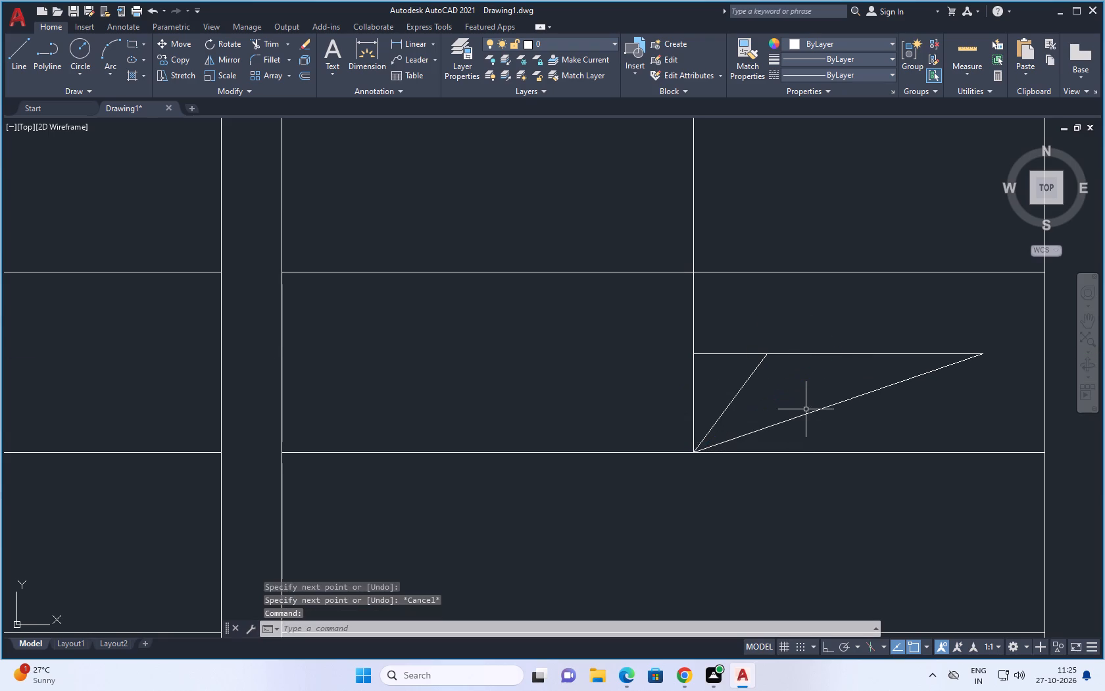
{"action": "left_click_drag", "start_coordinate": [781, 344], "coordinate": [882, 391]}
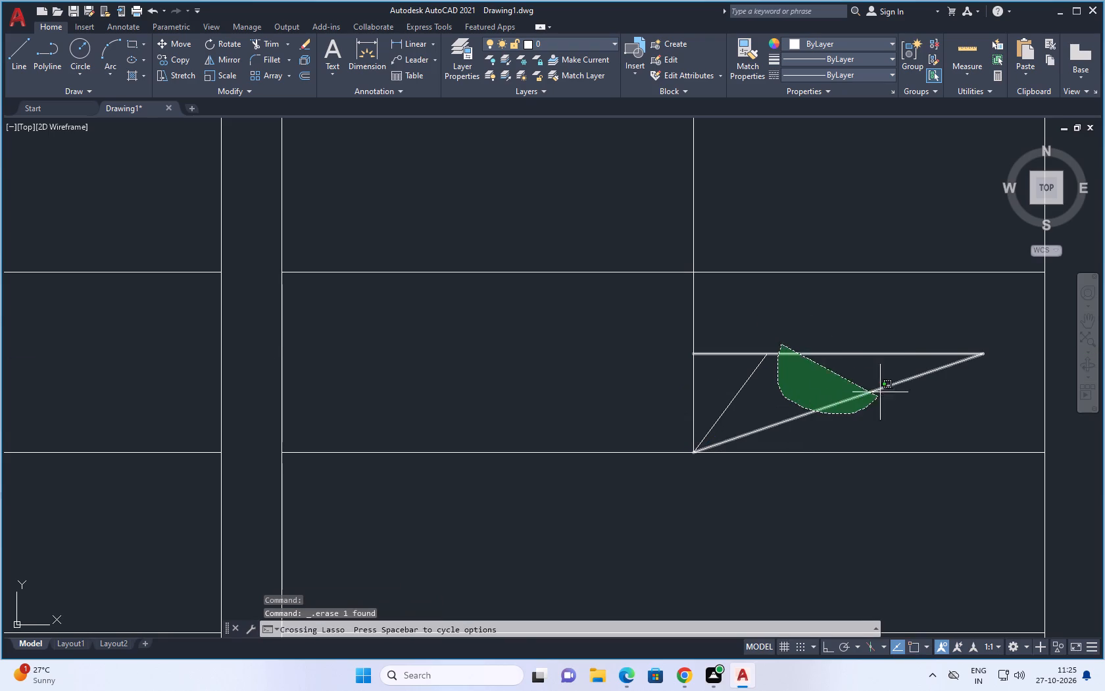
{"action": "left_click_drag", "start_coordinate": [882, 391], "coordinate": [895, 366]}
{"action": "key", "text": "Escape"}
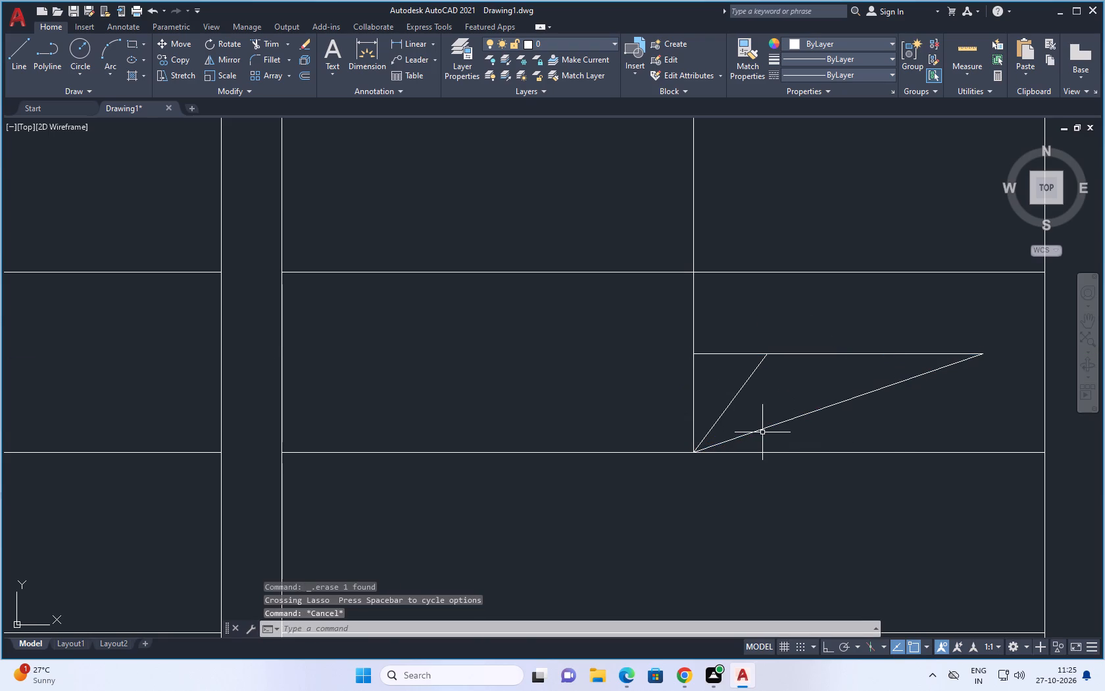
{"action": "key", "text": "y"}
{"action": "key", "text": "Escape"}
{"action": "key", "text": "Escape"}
Trim the arrowhead's horizontal edge between the direction line and the new inner sloping edge.
{"action": "type", "text": "tr"}
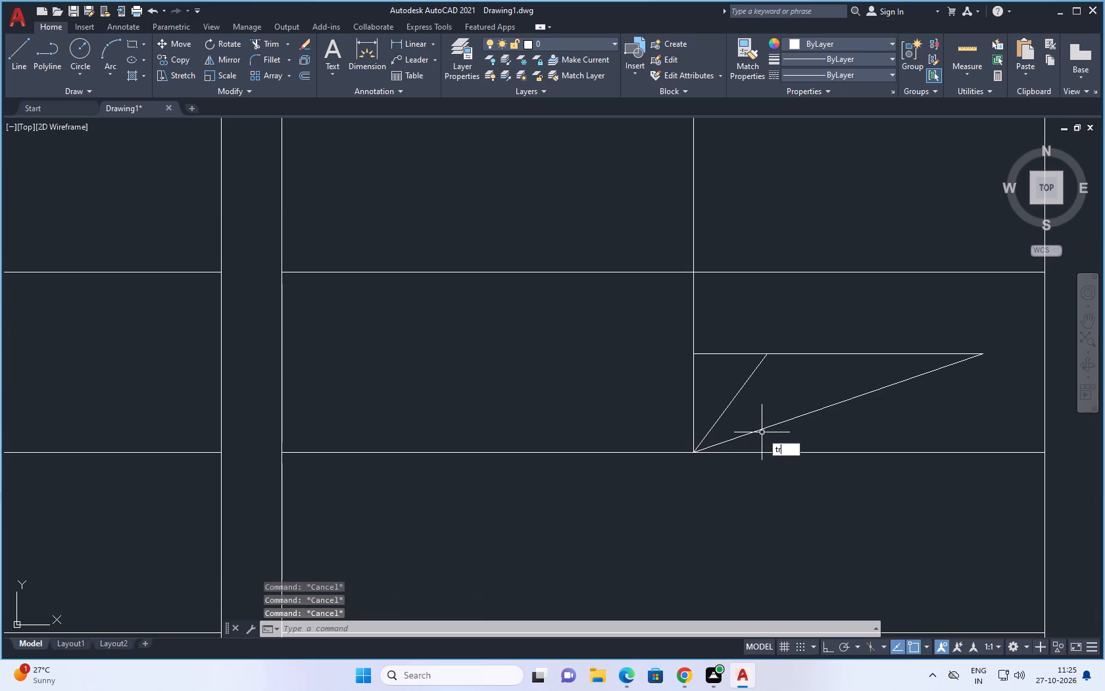
{"action": "key", "text": "space"}
{"action": "left_click", "coordinate": [718, 355]}
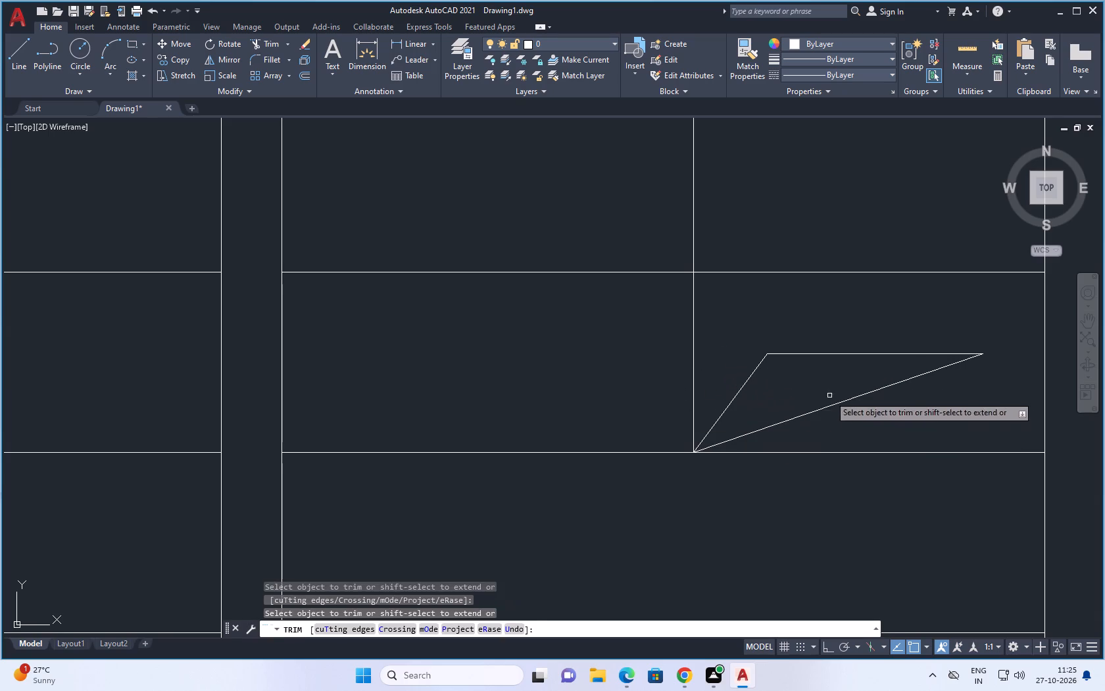
Mirror the three lines of the half arrowhead about the vertical stair direction line, keeping the originals.
{"action": "key", "text": "Escape"}
{"action": "left_click_drag", "start_coordinate": [764, 343], "coordinate": [941, 332]}
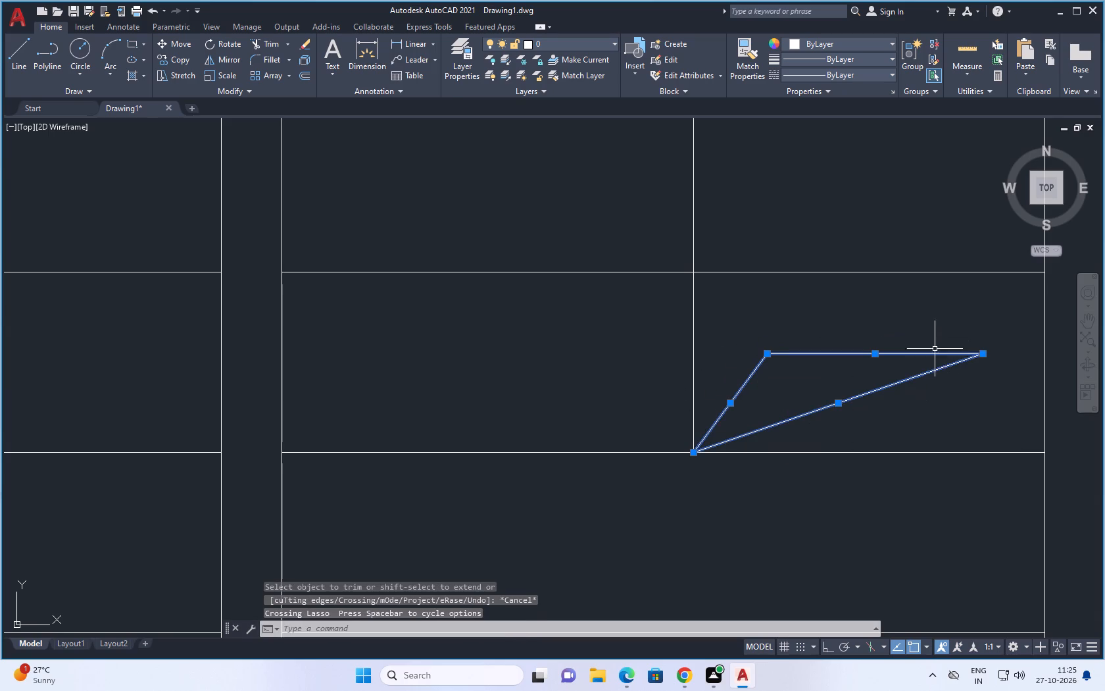
{"action": "type", "text": "mi"}
{"action": "key", "text": "space"}
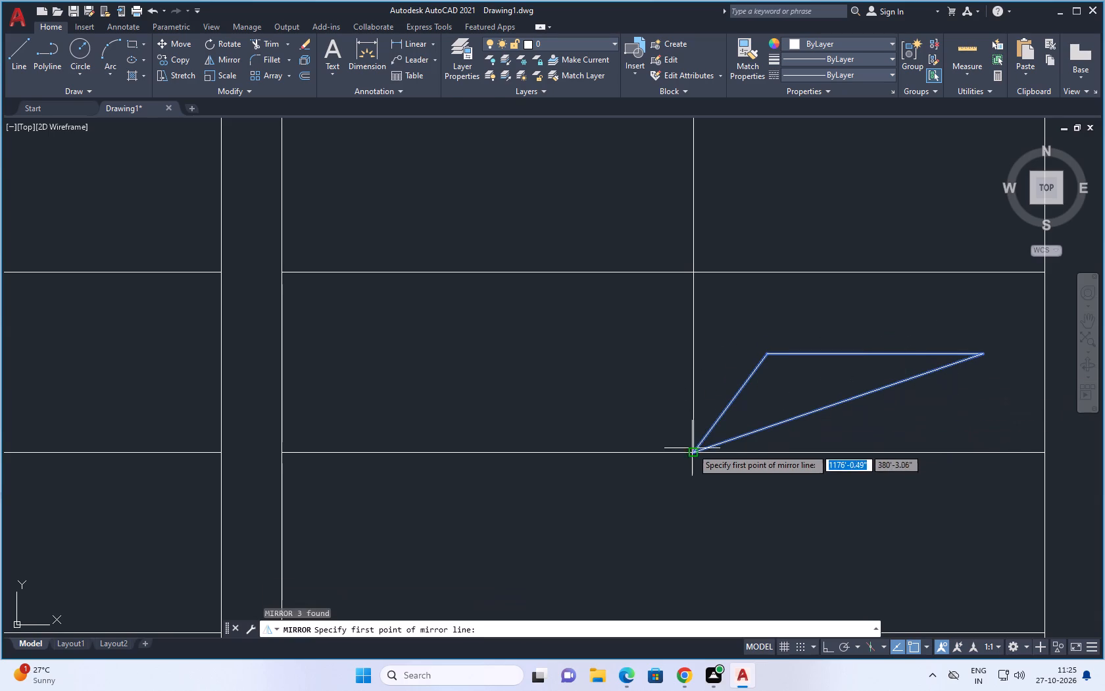
{"action": "left_click", "coordinate": [695, 453]}
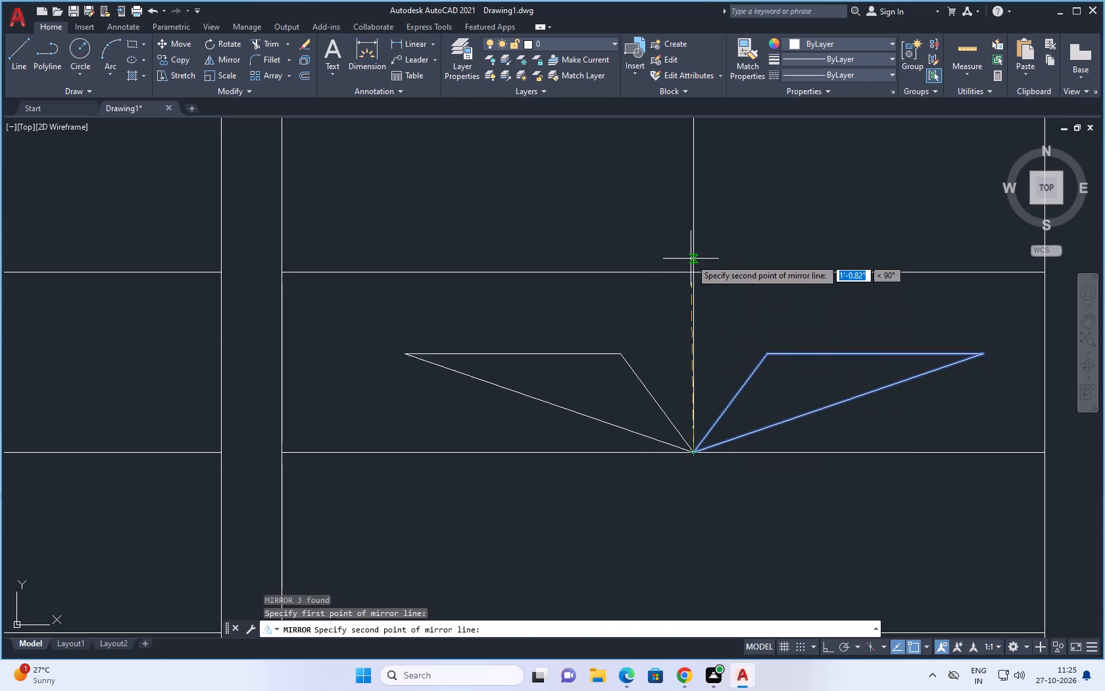
{"action": "left_click", "coordinate": [695, 270]}
{"action": "key", "text": "space"}
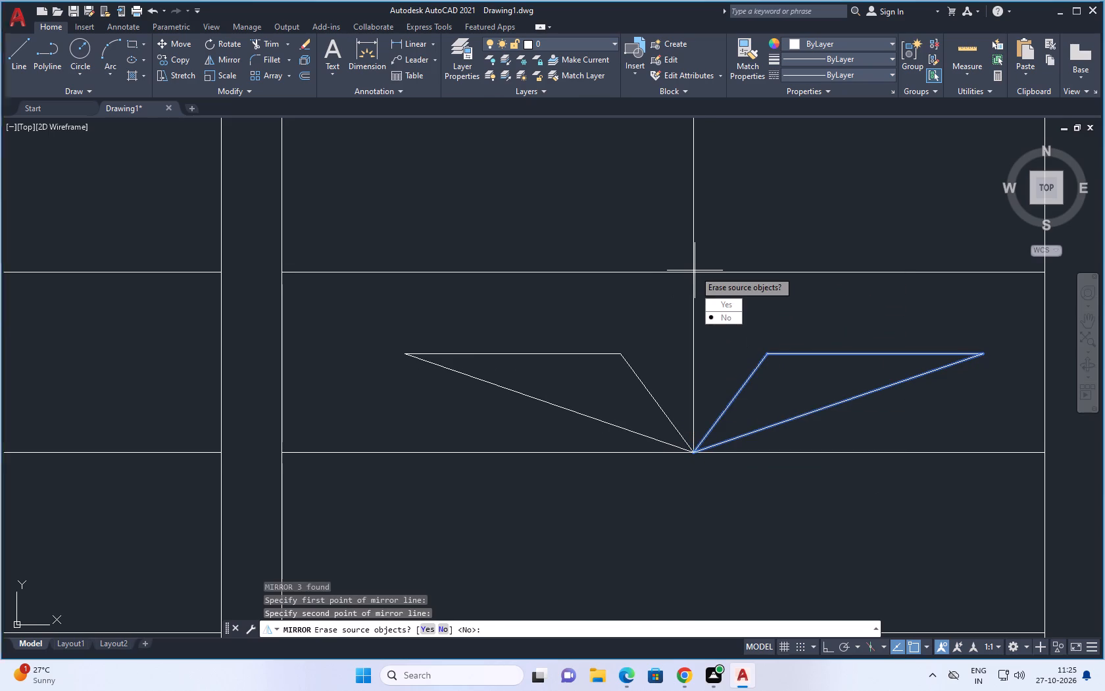
{"action": "scroll", "coordinate": [697, 269], "scroll_direction": "down", "scroll_amount": 7}
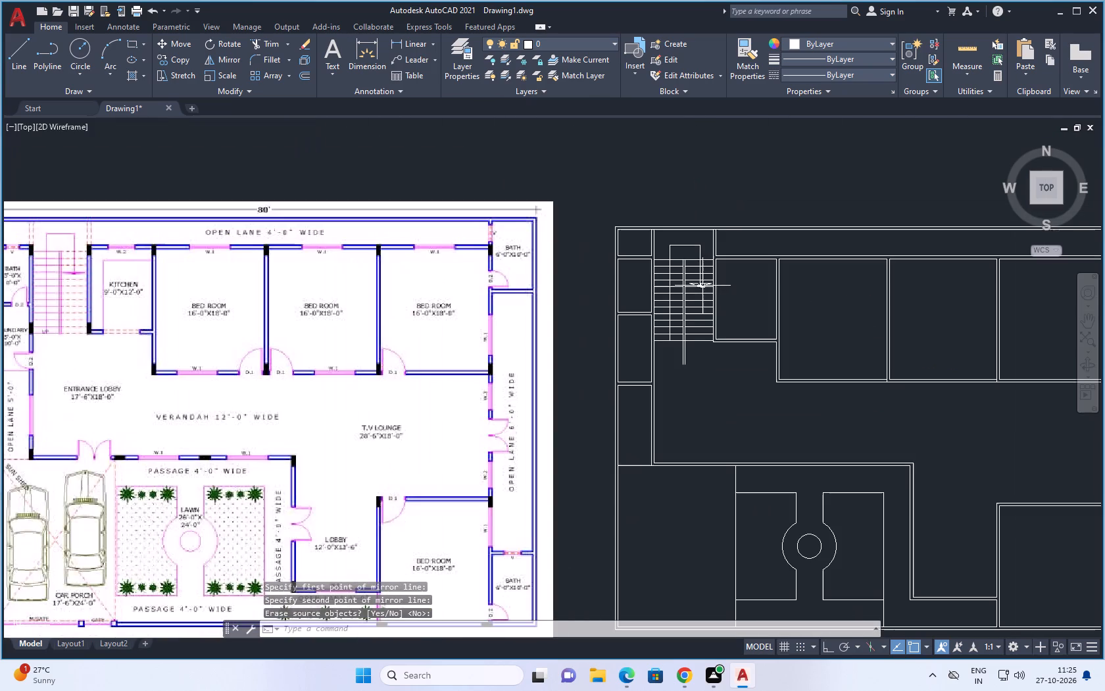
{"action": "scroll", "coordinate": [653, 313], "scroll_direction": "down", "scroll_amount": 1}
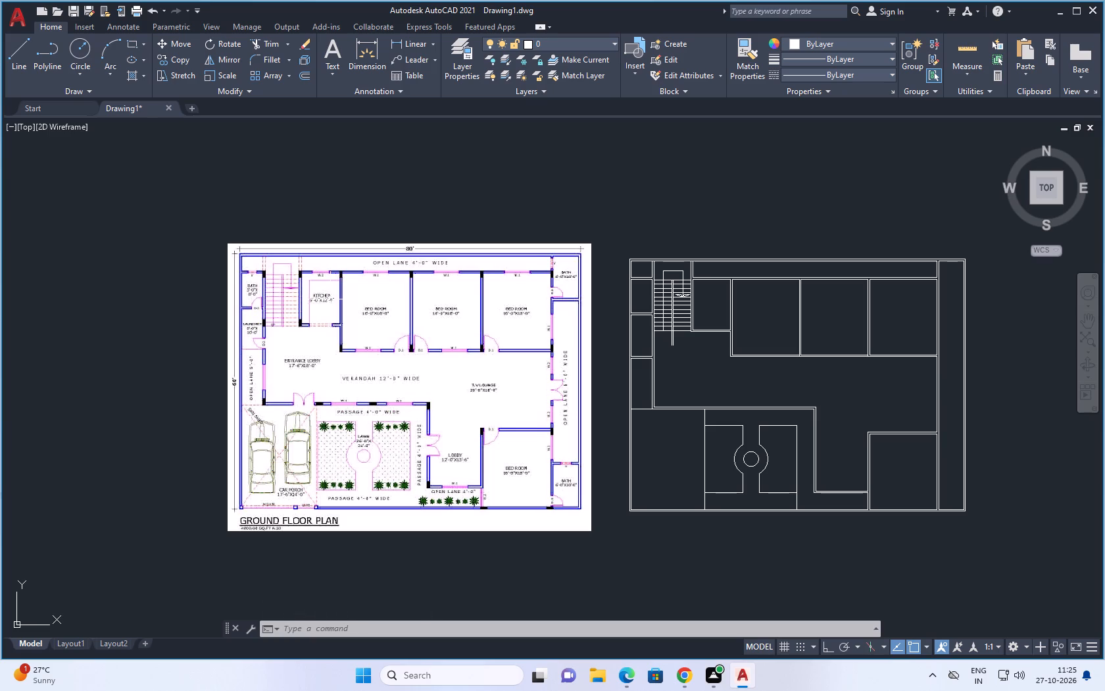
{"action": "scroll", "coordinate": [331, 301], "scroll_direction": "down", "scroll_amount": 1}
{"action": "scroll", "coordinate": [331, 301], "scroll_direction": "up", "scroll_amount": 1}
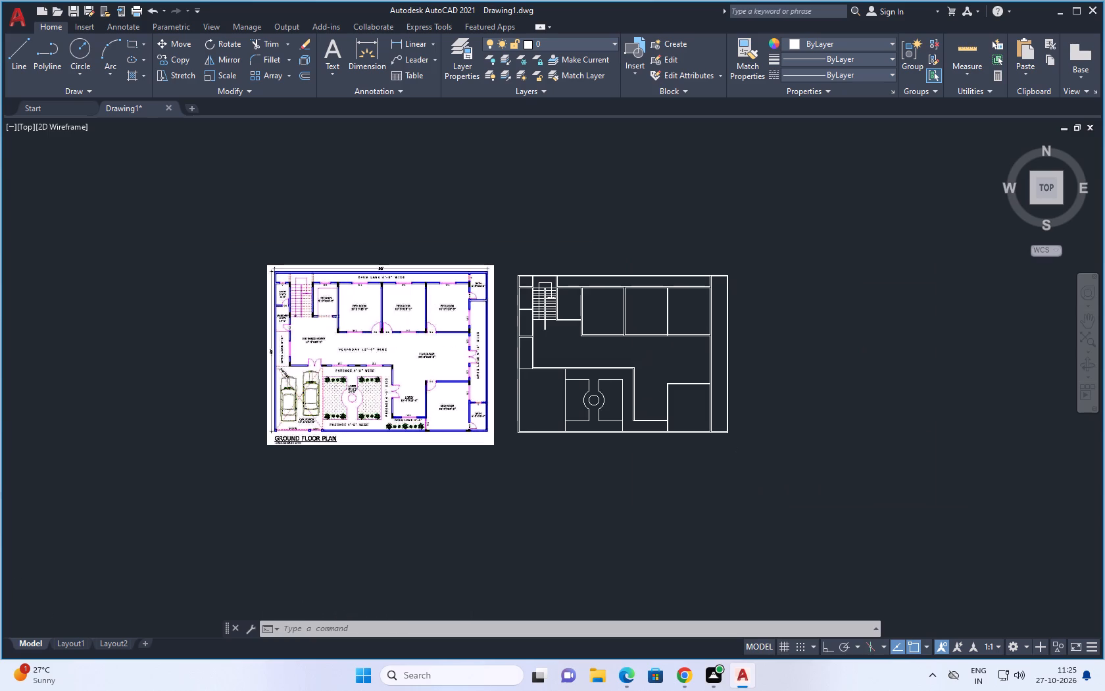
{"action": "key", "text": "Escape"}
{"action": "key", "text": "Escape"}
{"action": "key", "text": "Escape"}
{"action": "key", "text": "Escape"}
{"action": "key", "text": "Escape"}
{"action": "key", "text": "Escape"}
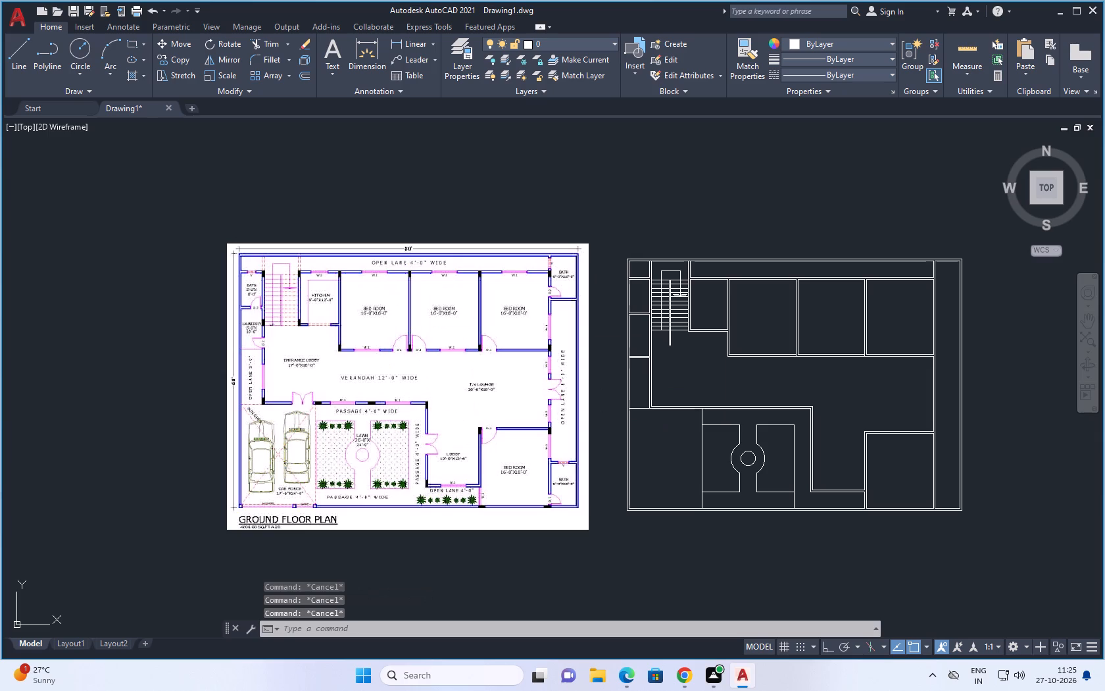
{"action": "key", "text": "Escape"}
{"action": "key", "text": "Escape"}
Trim the ends of the two bedroom partition lines that cross the thickness of the bedrooms' lower wall.
{"action": "type", "text": "tr"}
{"action": "key", "text": "space"}
{"action": "key", "text": "space"}
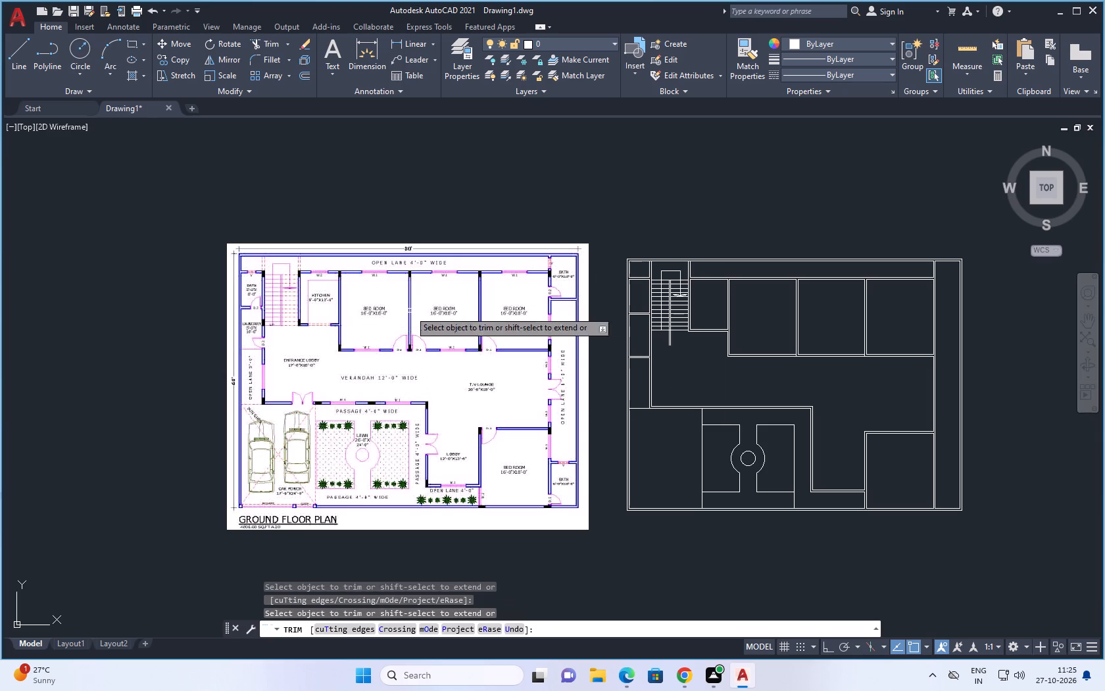
{"action": "scroll", "coordinate": [816, 361], "scroll_direction": "up", "scroll_amount": 3}
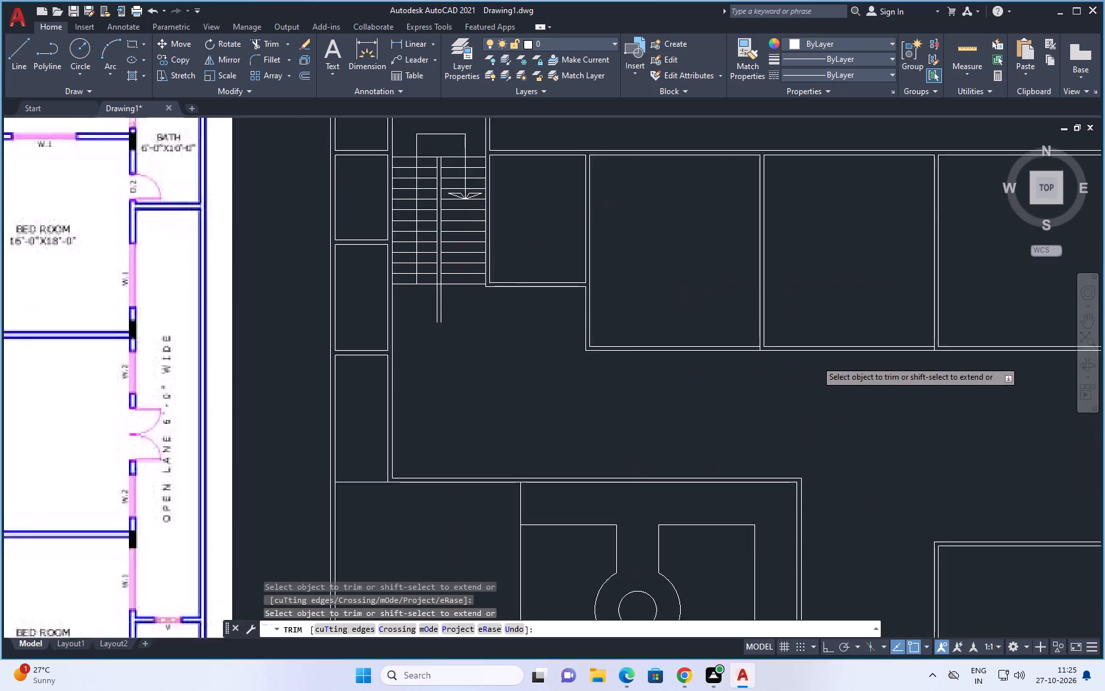
{"action": "scroll", "coordinate": [722, 340], "scroll_direction": "up", "scroll_amount": 4}
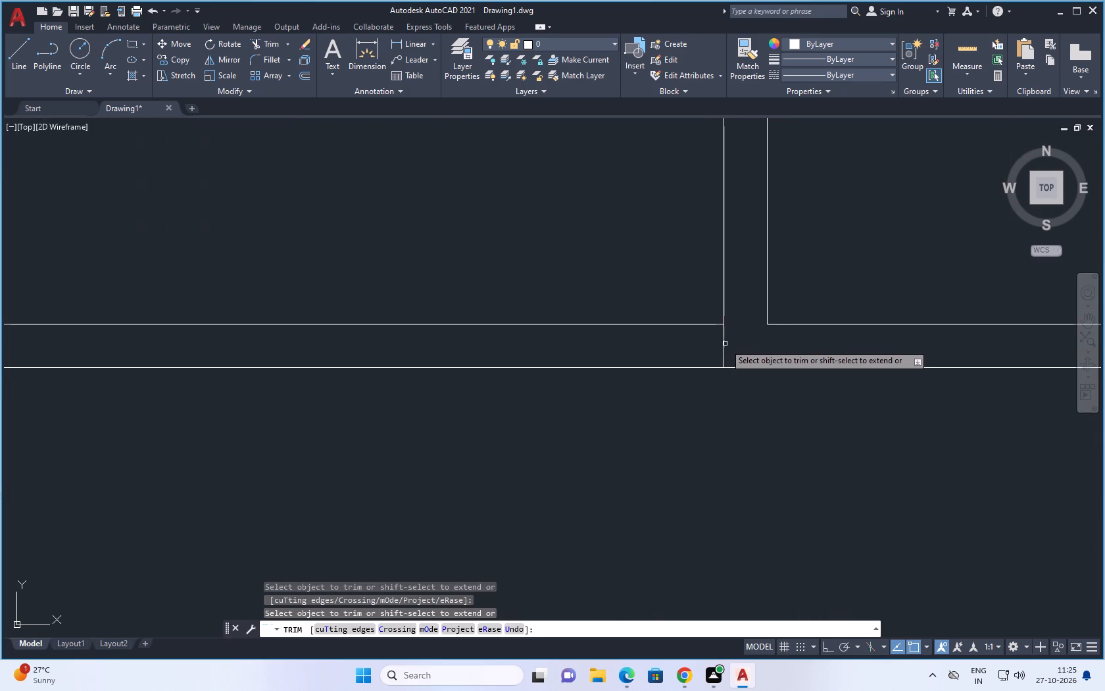
{"action": "left_click", "coordinate": [724, 346]}
{"action": "scroll", "coordinate": [722, 346], "scroll_direction": "down", "scroll_amount": 6}
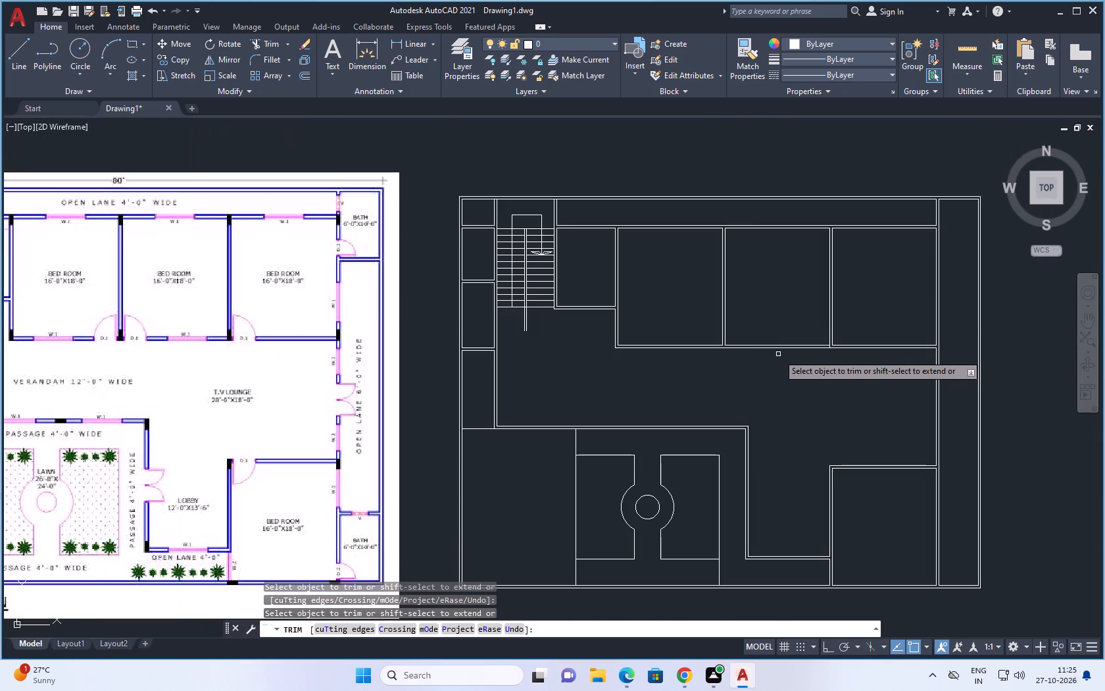
{"action": "scroll", "coordinate": [827, 342], "scroll_direction": "up", "scroll_amount": 4}
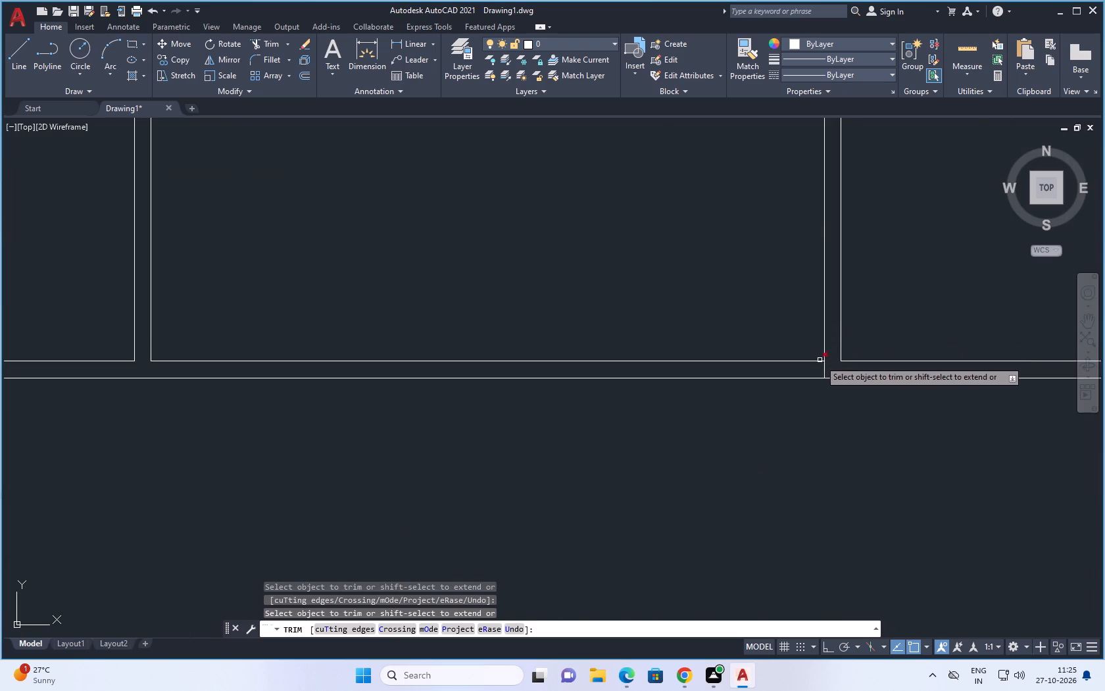
{"action": "left_click", "coordinate": [825, 371]}
{"action": "scroll", "coordinate": [820, 370], "scroll_direction": "down", "scroll_amount": 5}
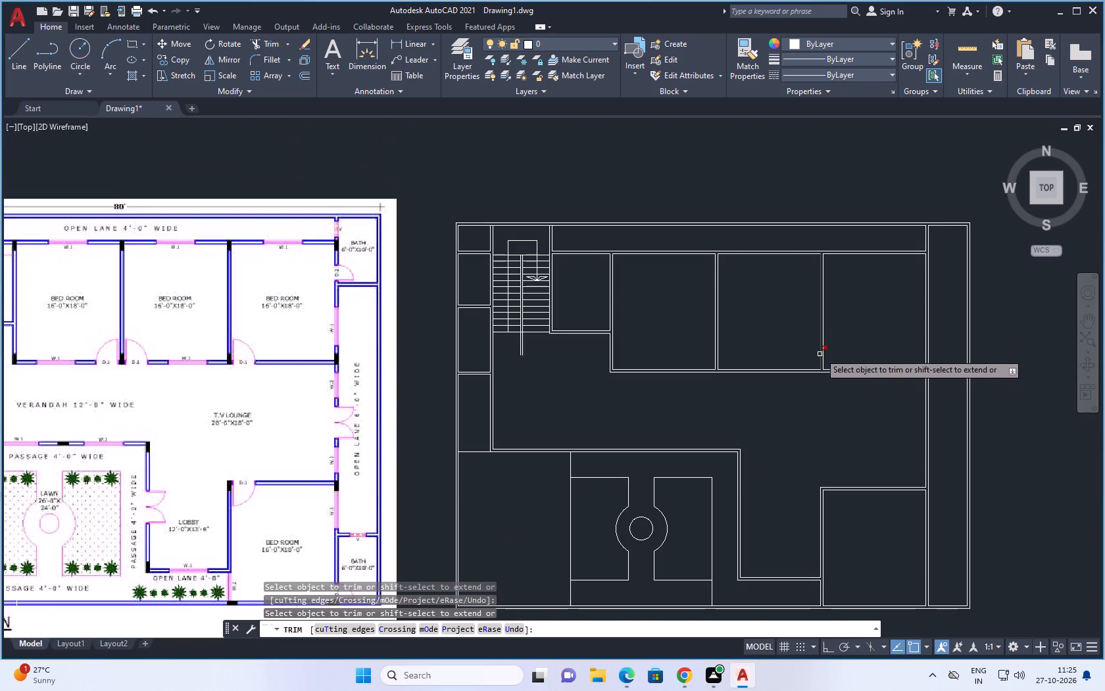
{"action": "scroll", "coordinate": [820, 349], "scroll_direction": "down", "scroll_amount": 1}
{"action": "scroll", "coordinate": [696, 494], "scroll_direction": "up", "scroll_amount": 1}
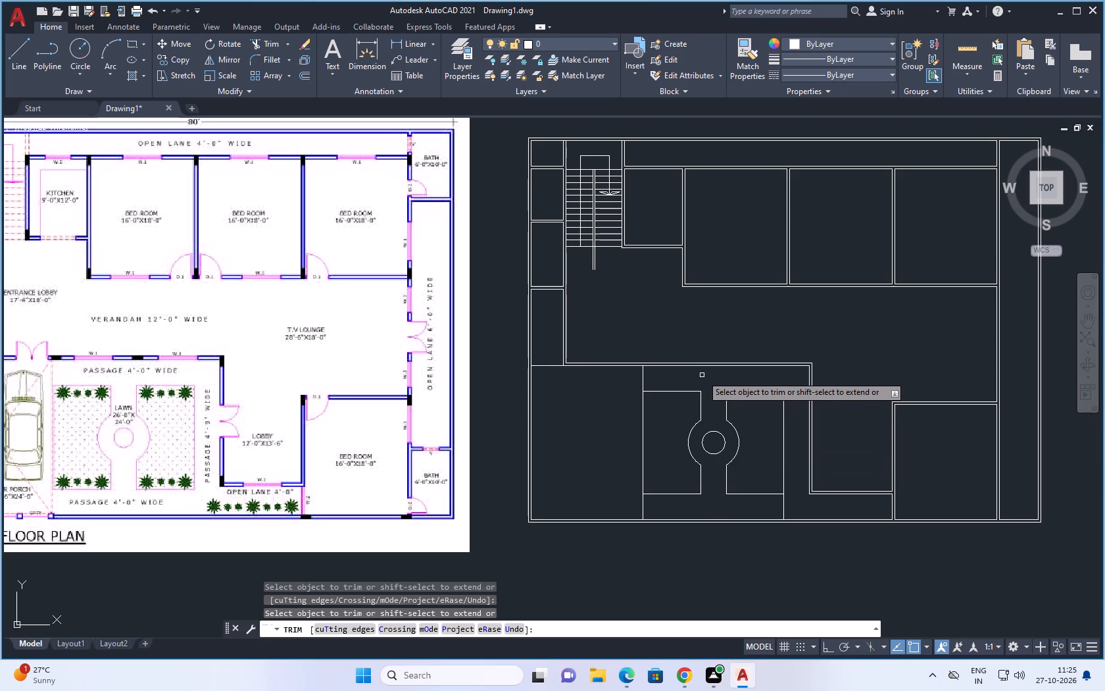
{"action": "scroll", "coordinate": [702, 375], "scroll_direction": "down", "scroll_amount": 1}
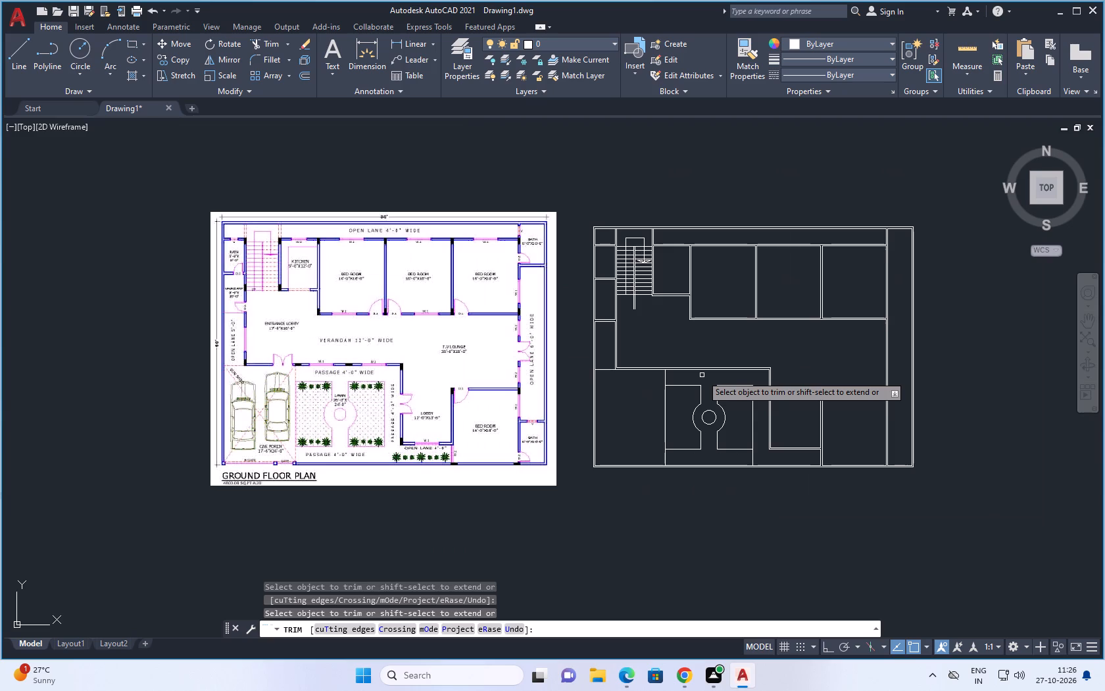
{"action": "key", "text": "Escape"}
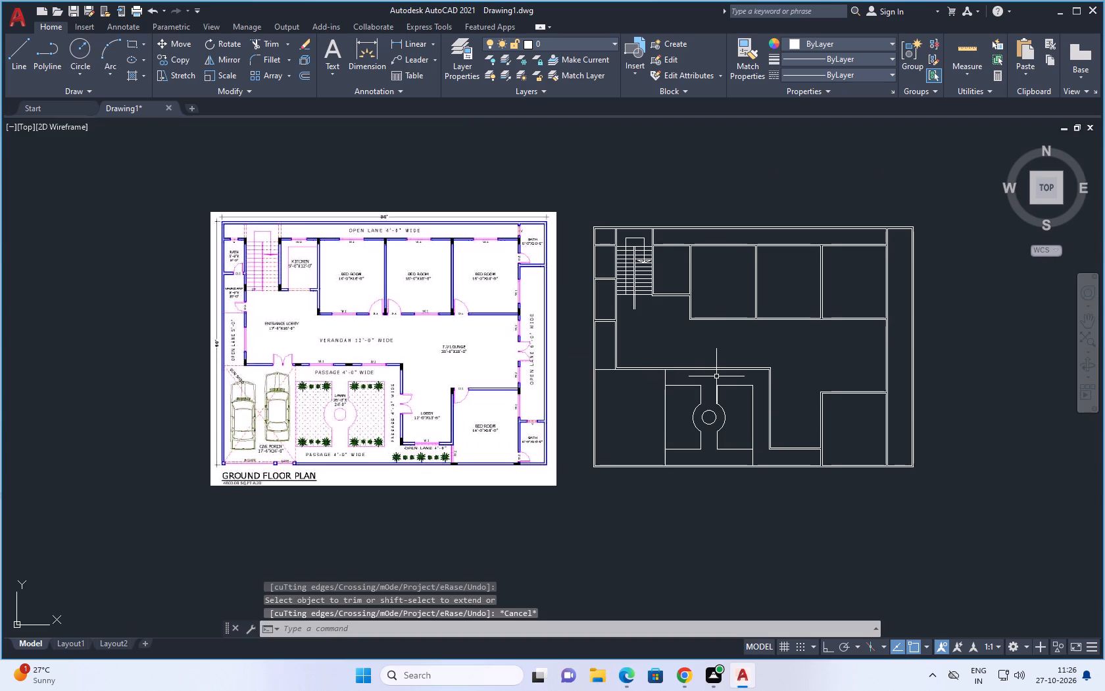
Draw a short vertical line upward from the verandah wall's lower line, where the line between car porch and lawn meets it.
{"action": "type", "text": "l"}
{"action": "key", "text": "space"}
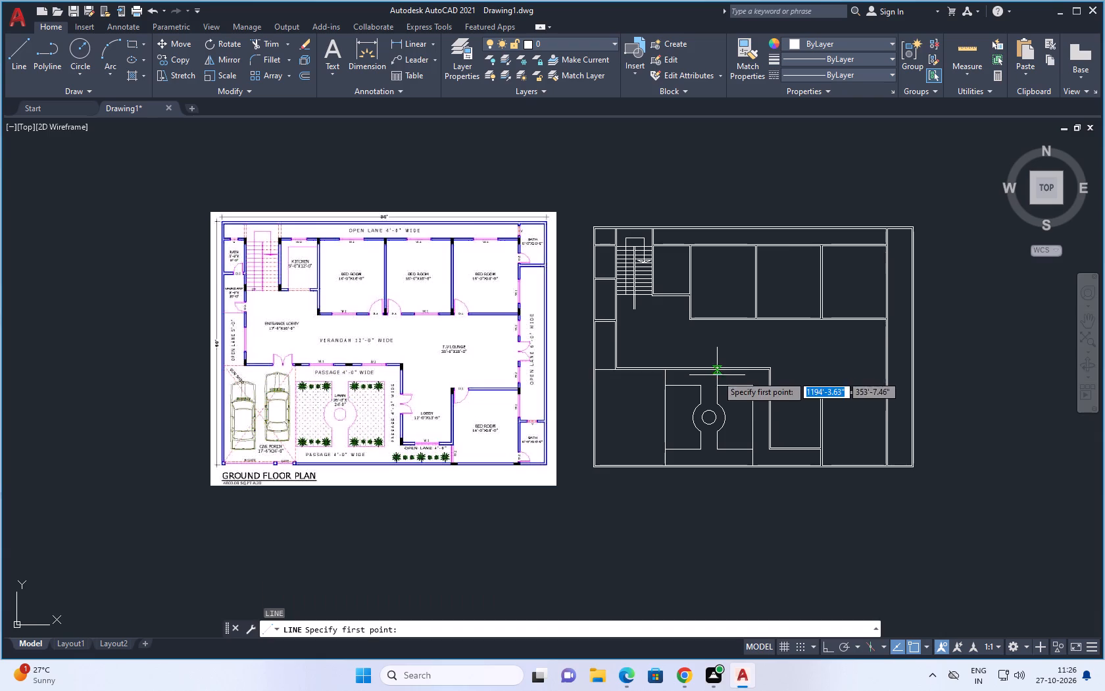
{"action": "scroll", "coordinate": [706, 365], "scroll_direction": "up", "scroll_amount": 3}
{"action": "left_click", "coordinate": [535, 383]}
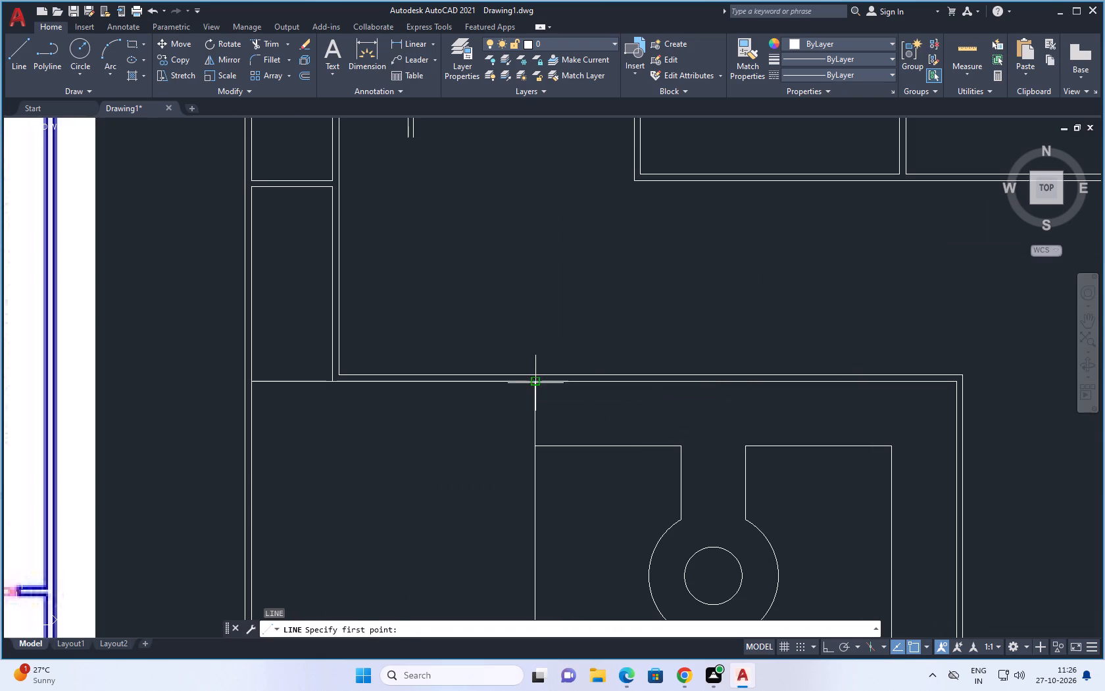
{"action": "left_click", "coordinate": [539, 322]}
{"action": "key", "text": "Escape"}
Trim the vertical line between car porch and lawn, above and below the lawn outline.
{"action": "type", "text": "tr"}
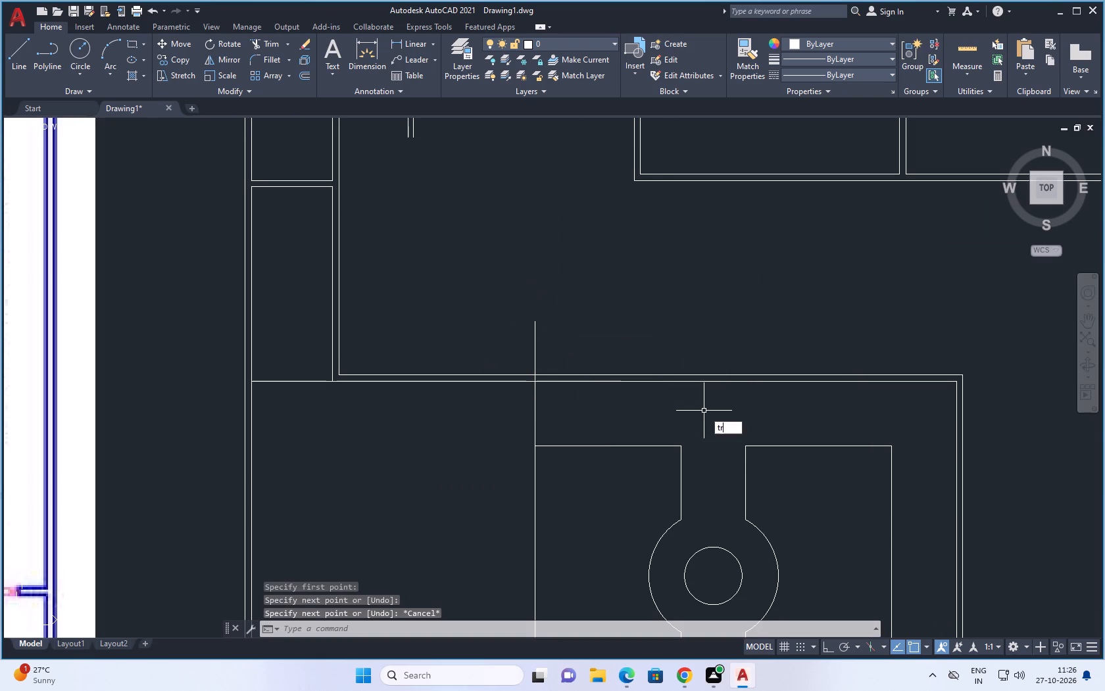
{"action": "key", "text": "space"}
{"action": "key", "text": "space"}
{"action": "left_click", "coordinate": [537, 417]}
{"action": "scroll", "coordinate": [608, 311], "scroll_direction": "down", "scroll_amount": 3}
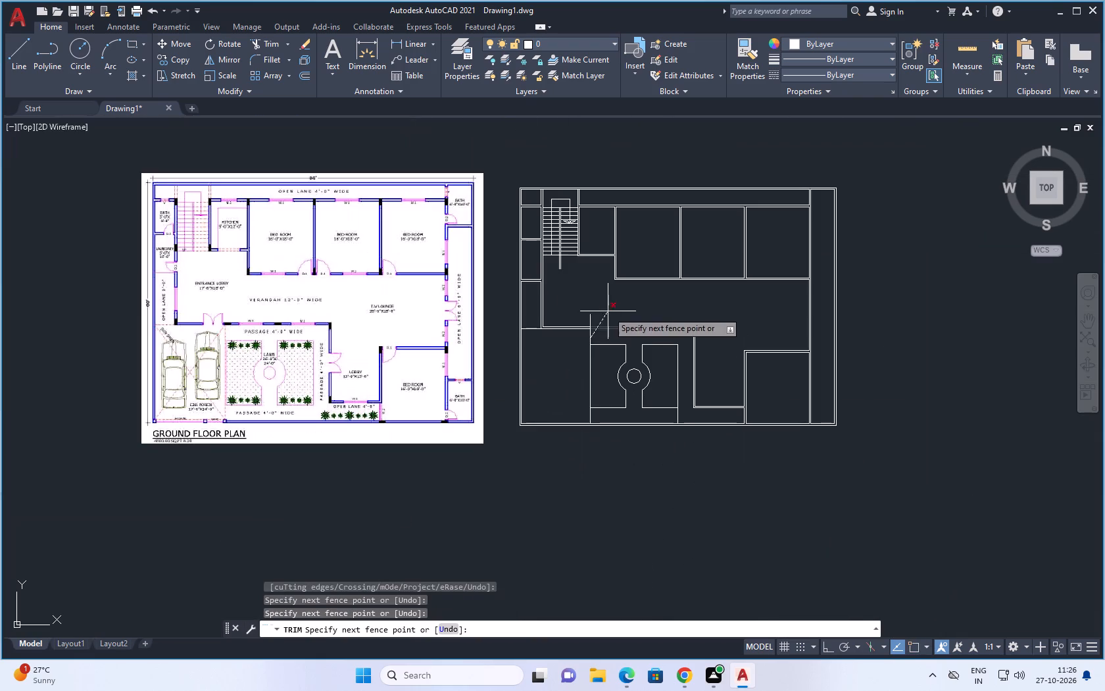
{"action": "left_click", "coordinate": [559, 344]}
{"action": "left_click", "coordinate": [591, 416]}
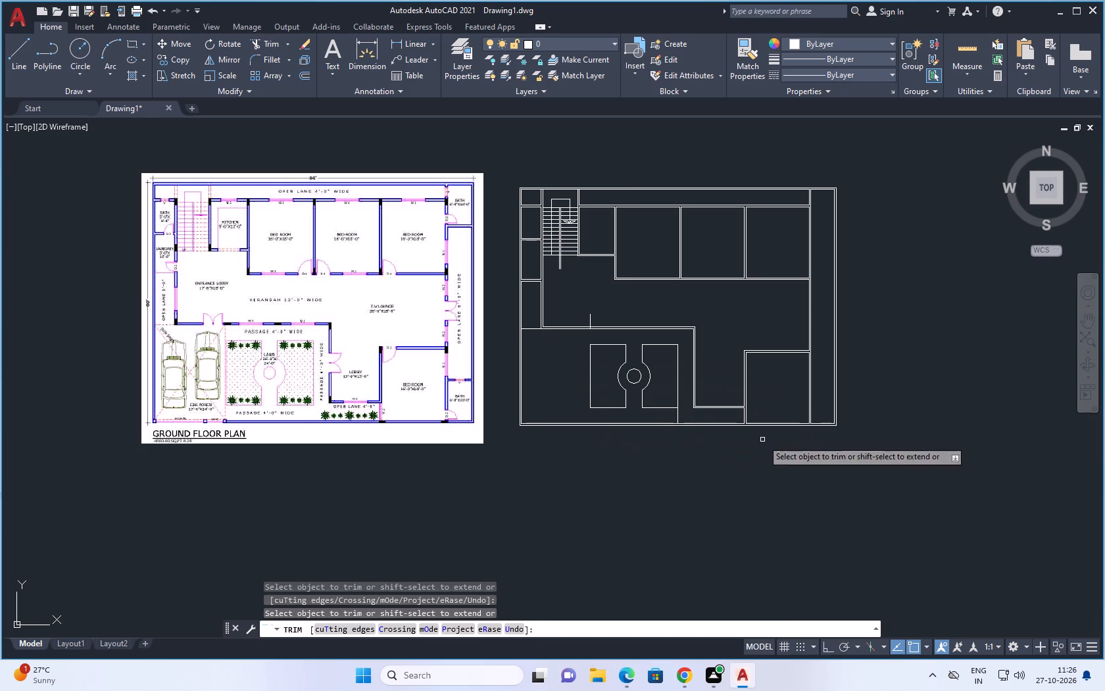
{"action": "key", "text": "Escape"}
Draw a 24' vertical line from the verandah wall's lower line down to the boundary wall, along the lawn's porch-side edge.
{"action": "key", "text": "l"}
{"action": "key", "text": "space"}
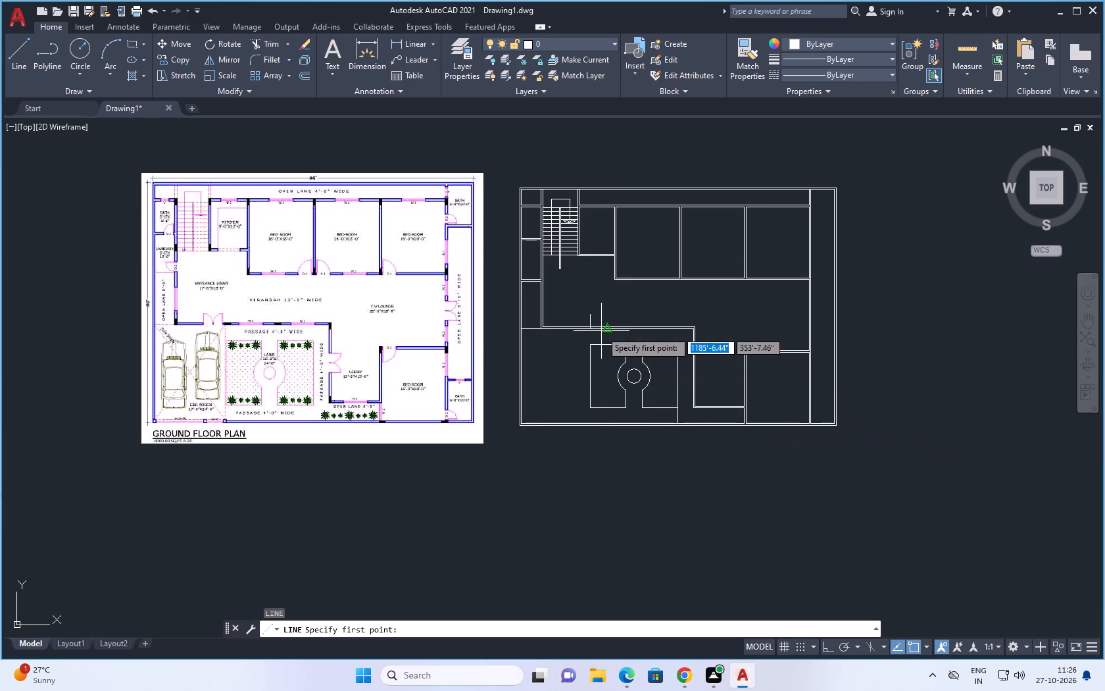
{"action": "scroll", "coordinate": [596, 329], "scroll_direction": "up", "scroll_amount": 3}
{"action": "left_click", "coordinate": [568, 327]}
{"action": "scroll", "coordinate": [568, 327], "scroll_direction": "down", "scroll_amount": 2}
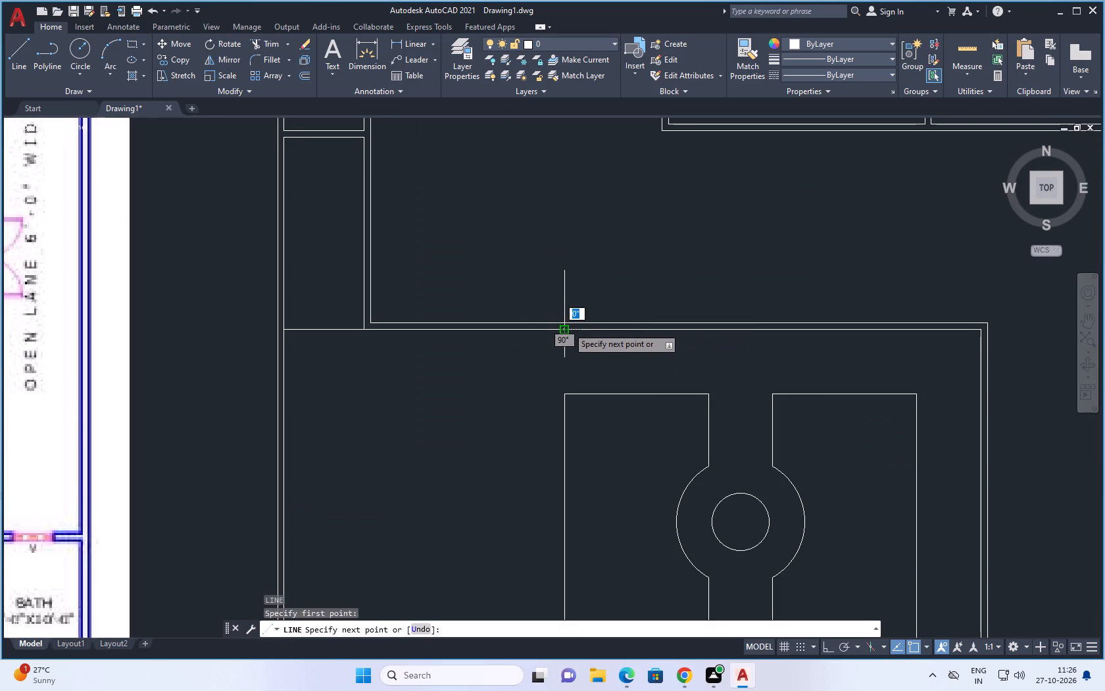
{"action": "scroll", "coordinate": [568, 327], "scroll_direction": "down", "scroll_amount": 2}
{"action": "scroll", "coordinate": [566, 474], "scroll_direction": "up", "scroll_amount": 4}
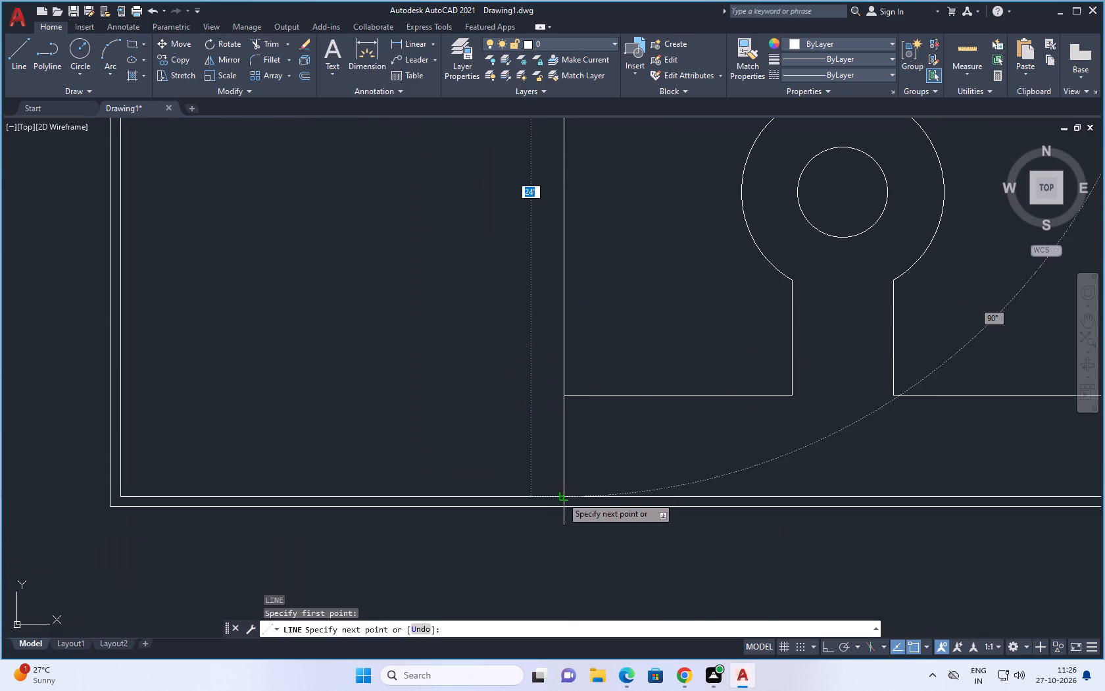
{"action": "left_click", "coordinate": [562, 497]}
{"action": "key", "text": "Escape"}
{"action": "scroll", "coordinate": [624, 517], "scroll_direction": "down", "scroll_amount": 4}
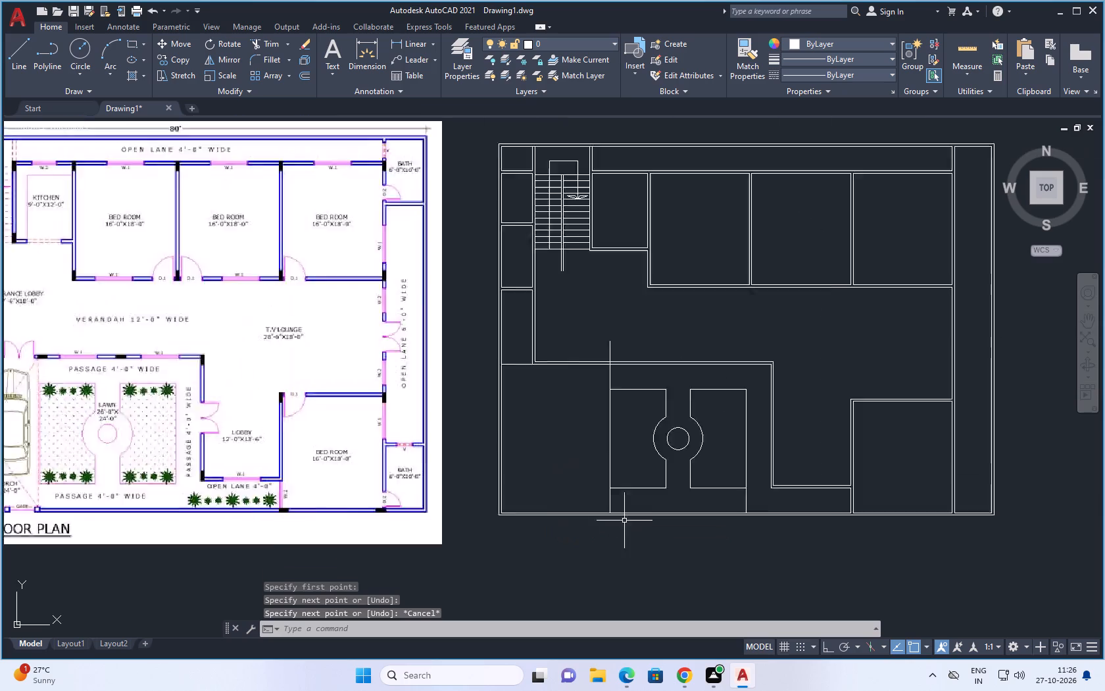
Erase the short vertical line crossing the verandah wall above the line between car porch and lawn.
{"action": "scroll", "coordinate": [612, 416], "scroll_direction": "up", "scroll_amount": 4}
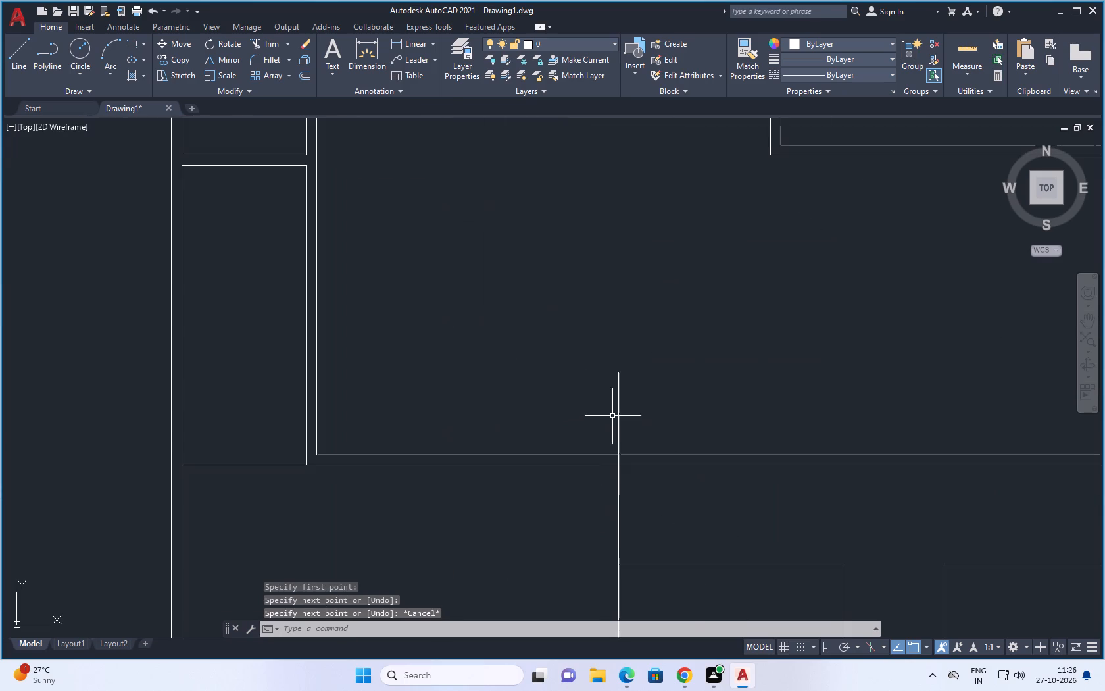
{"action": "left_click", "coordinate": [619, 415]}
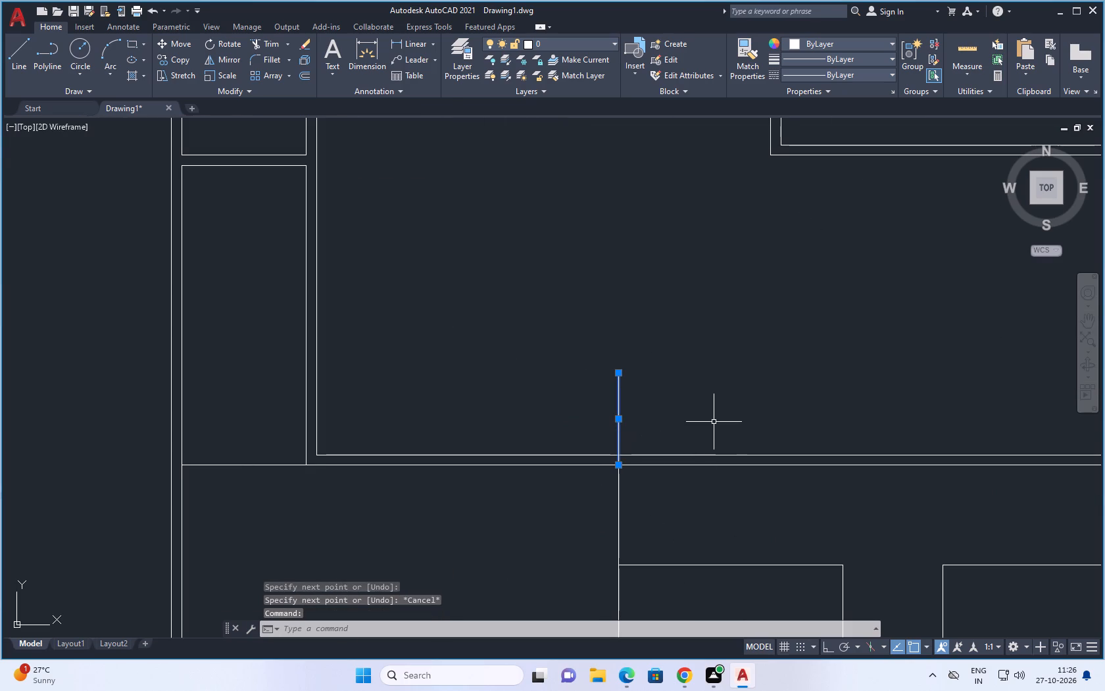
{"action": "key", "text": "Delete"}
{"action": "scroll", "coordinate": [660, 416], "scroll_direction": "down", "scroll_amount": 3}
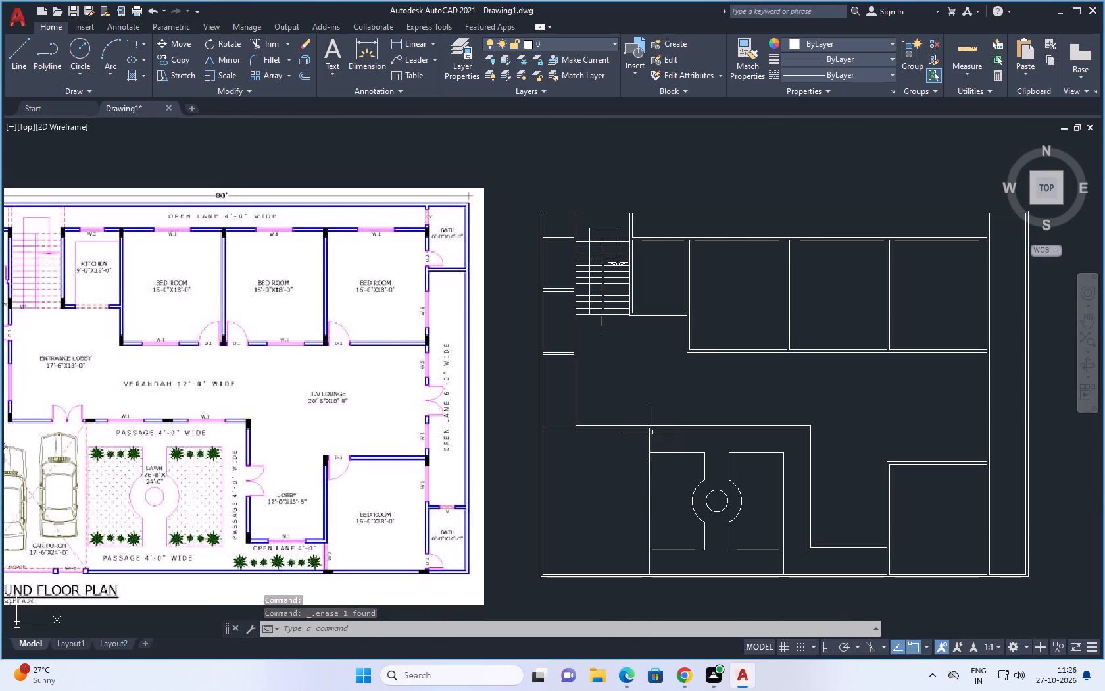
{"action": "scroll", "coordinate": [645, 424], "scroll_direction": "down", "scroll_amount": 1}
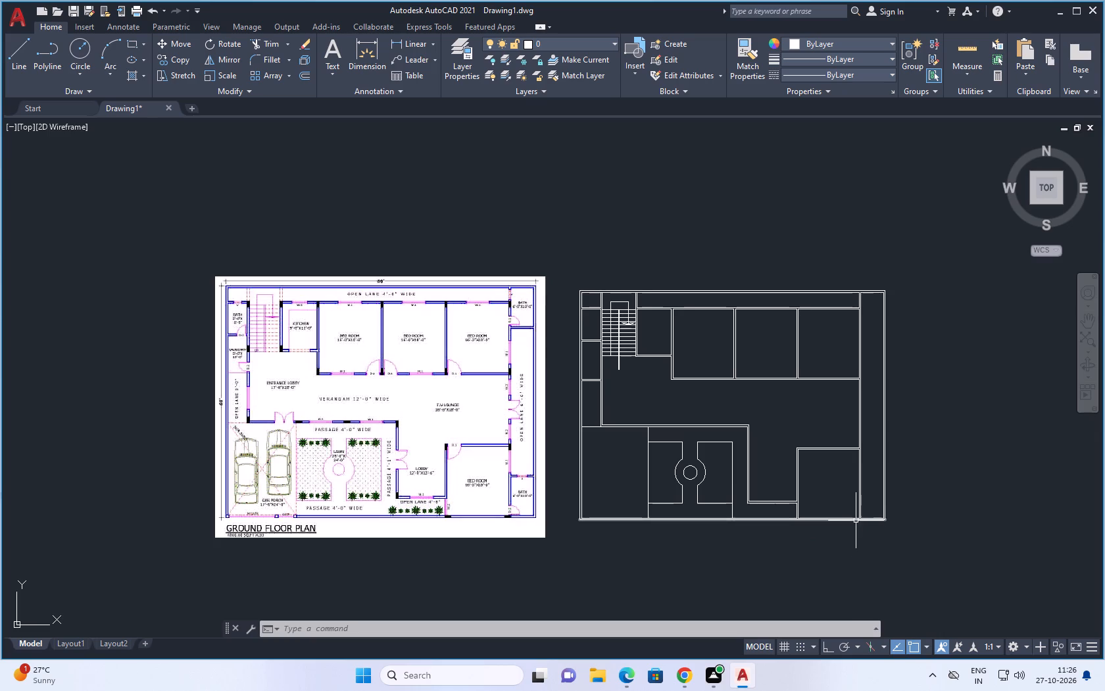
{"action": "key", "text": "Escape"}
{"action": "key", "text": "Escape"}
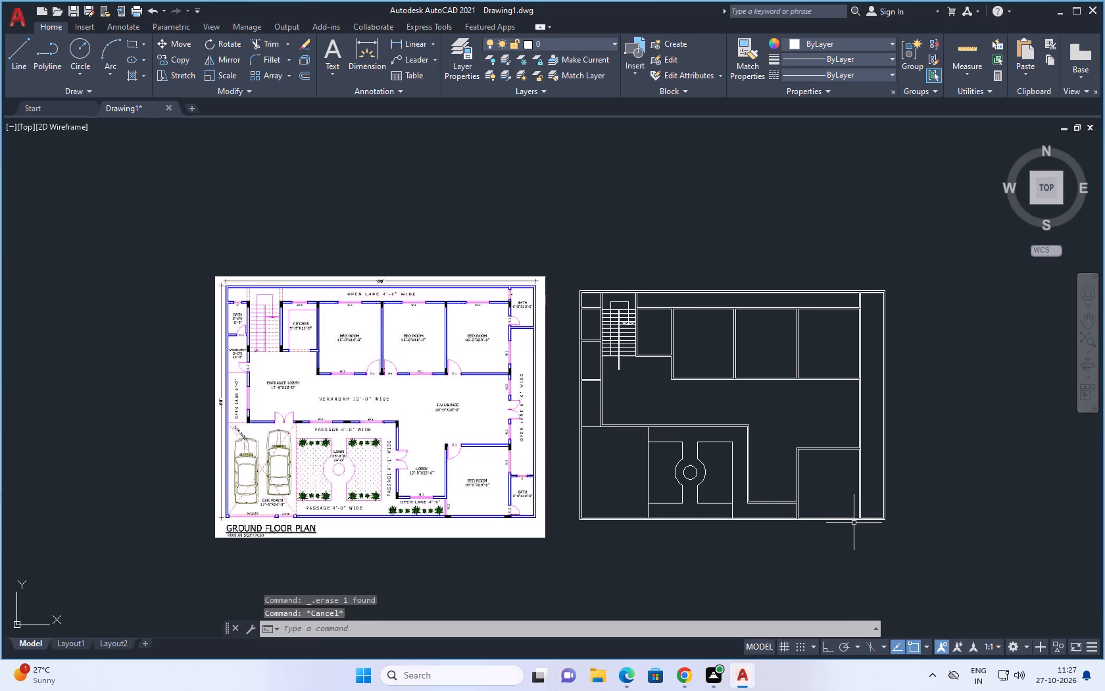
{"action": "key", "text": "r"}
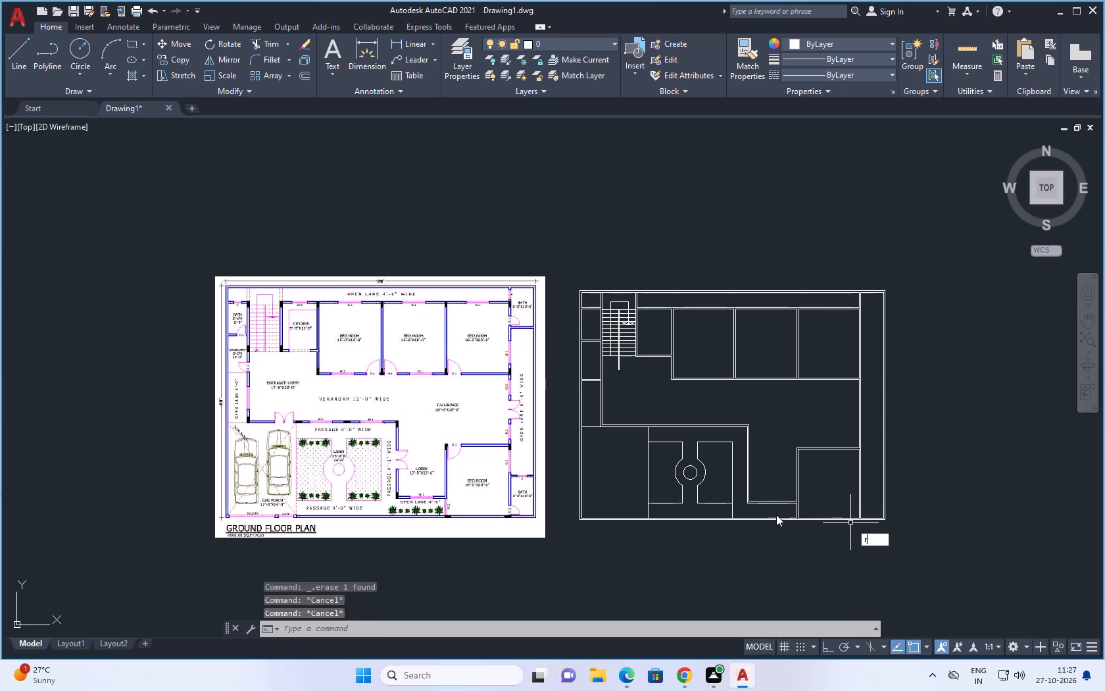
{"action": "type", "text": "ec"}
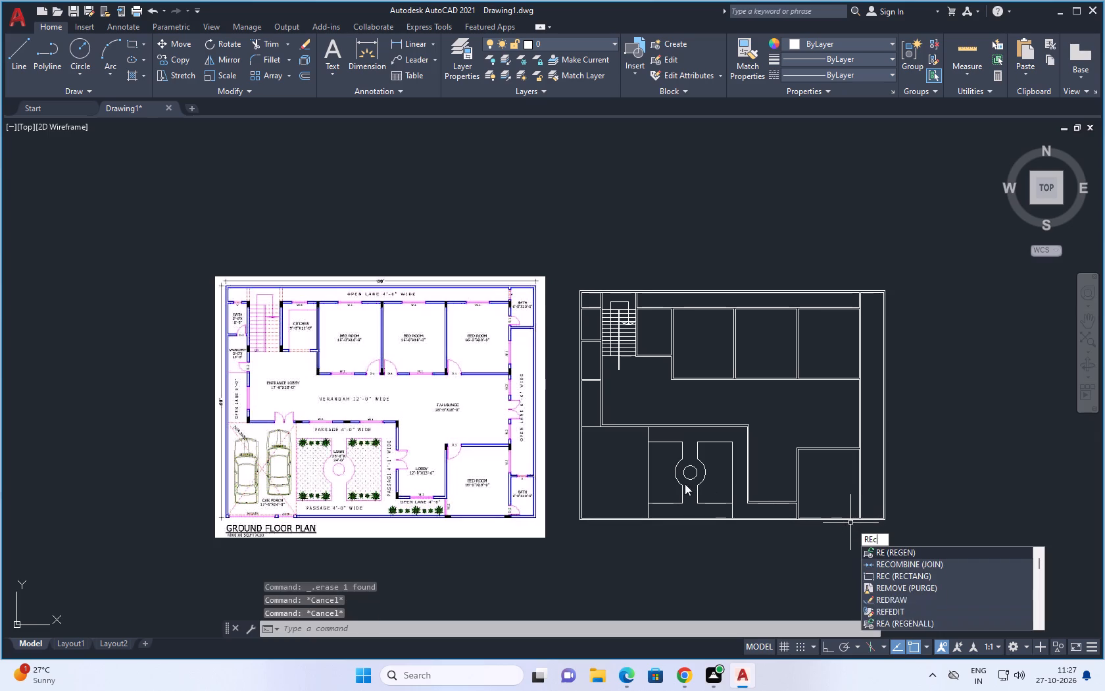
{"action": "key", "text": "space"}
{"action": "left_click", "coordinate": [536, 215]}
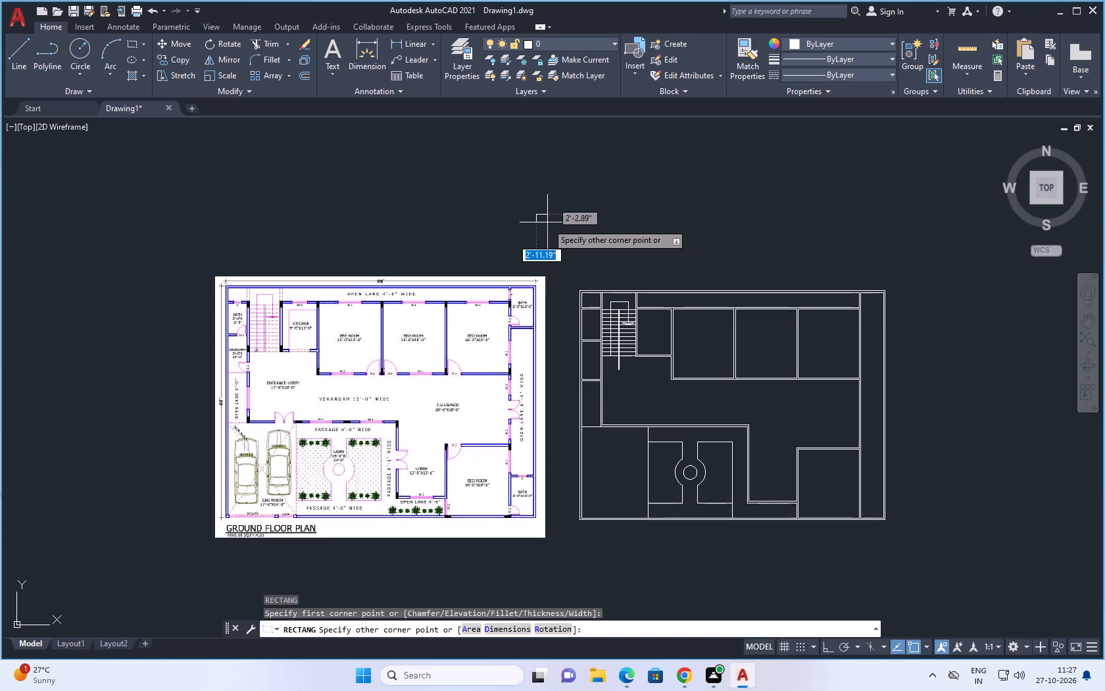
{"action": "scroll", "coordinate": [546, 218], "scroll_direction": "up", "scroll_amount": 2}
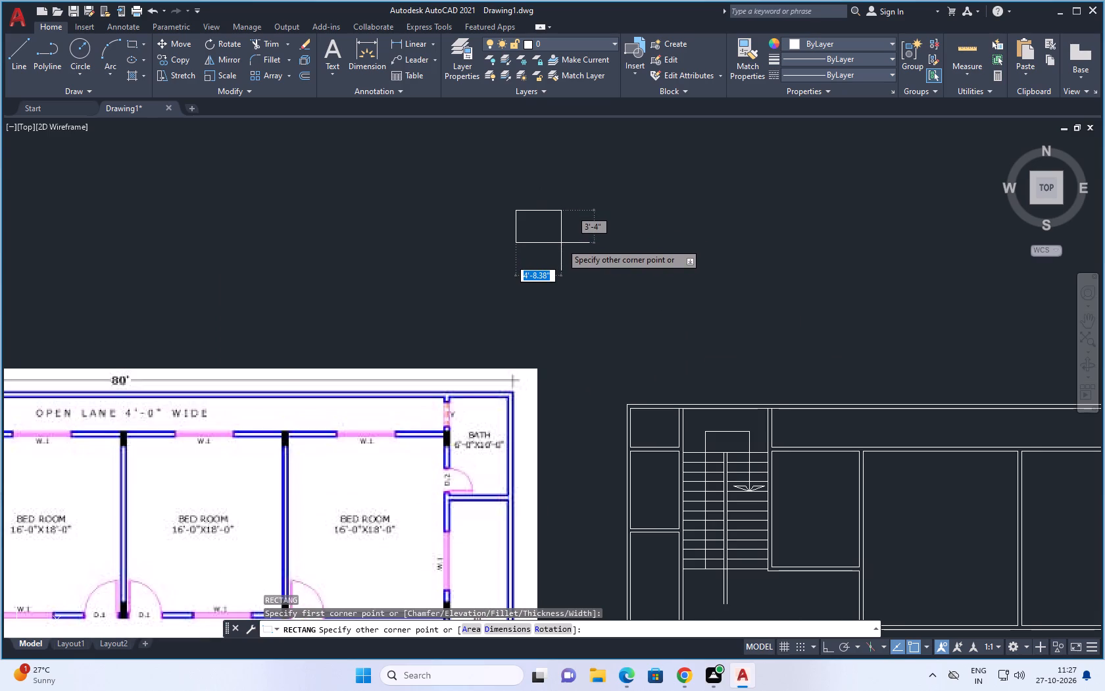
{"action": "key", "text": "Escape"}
Draw a closed rectangle from lines, 9" wide and 4.8" high, in the empty area above the two plans, with Ortho on.
{"action": "type", "text": "l"}
{"action": "key", "text": "space"}
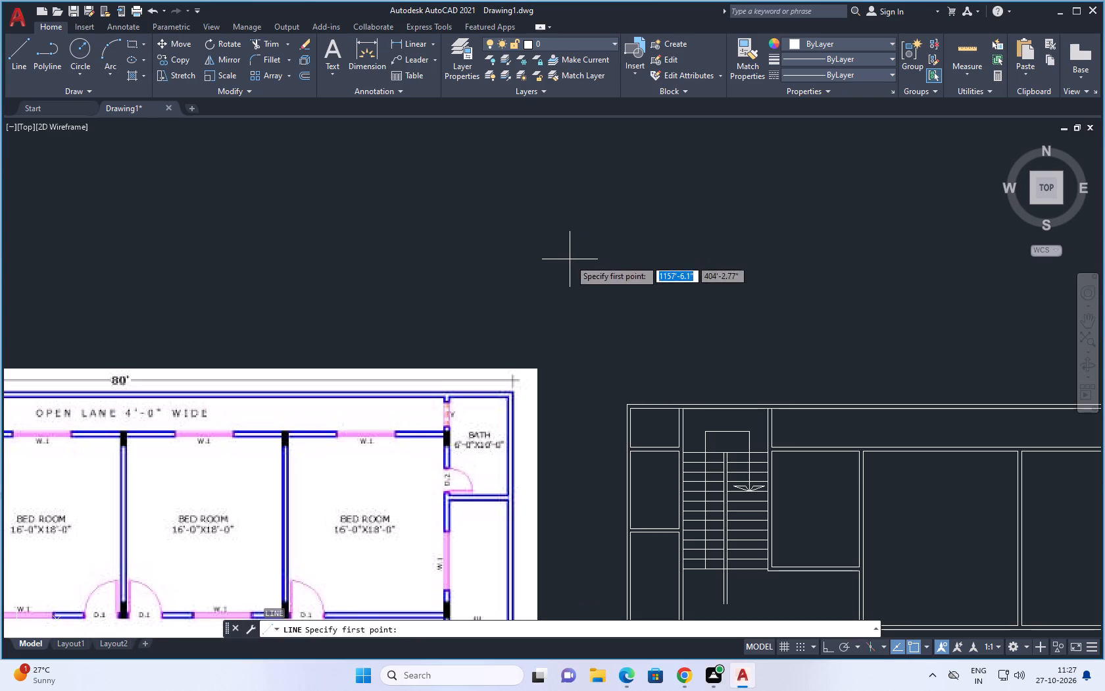
{"action": "left_click", "coordinate": [570, 260]}
{"action": "key", "text": "F8"}
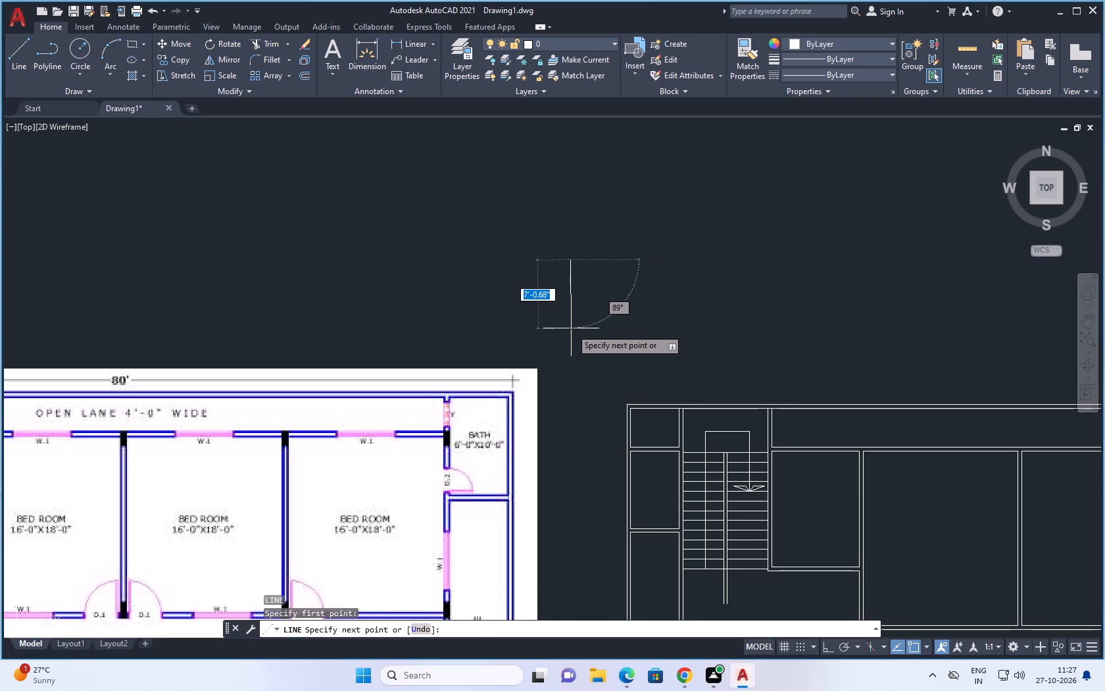
{"action": "key", "text": "4"}
{"action": "key", "text": "period"}
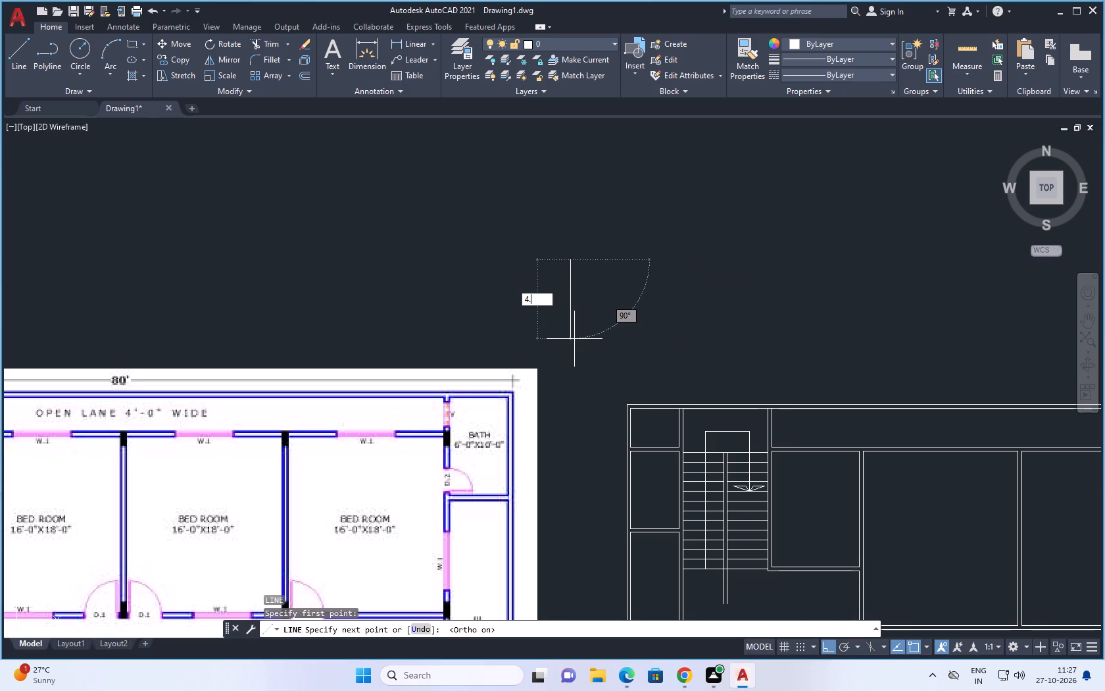
{"action": "key", "text": "8"}
{"action": "key", "text": "Return"}
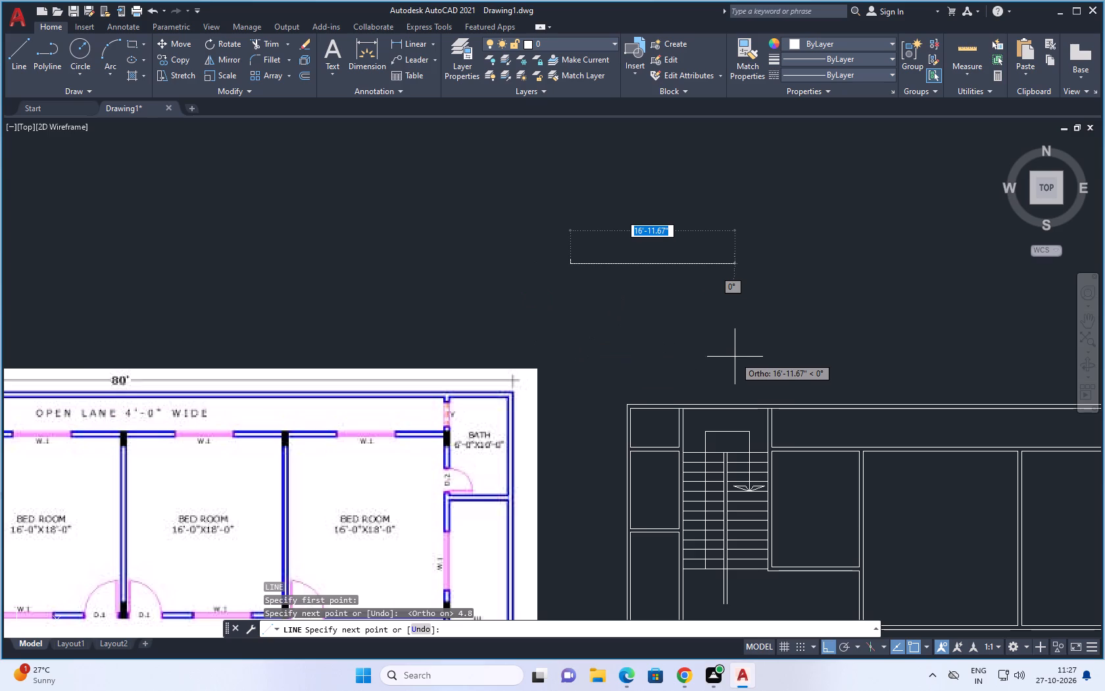
{"action": "key", "text": "9"}
{"action": "key", "text": "space"}
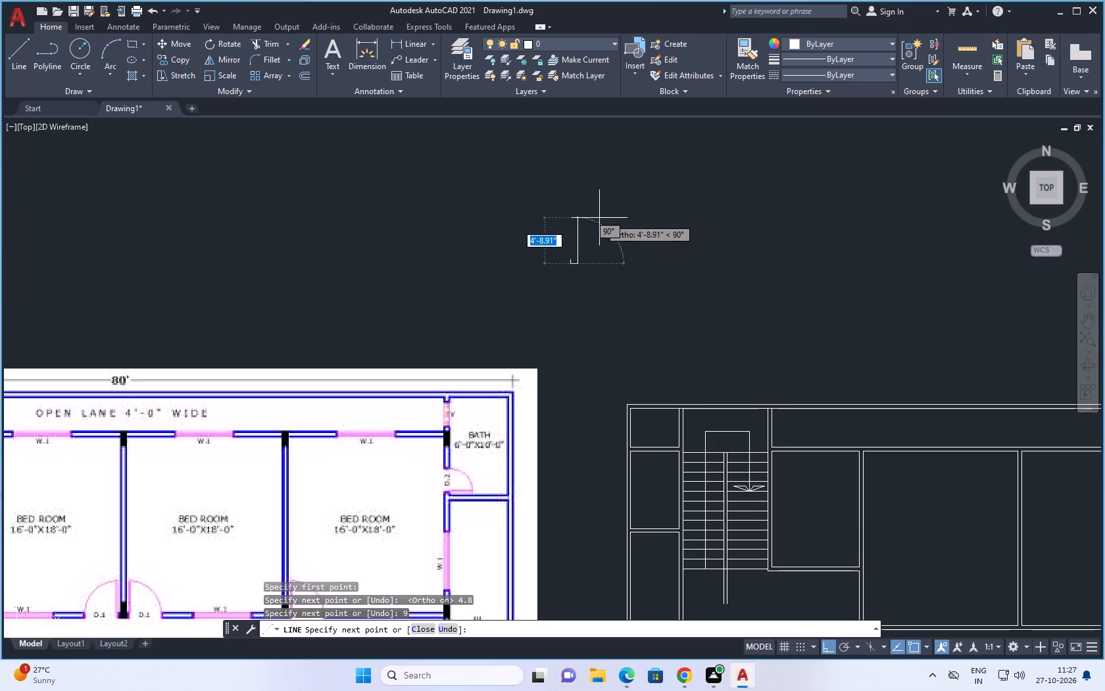
{"action": "type", "text": "4.8"}
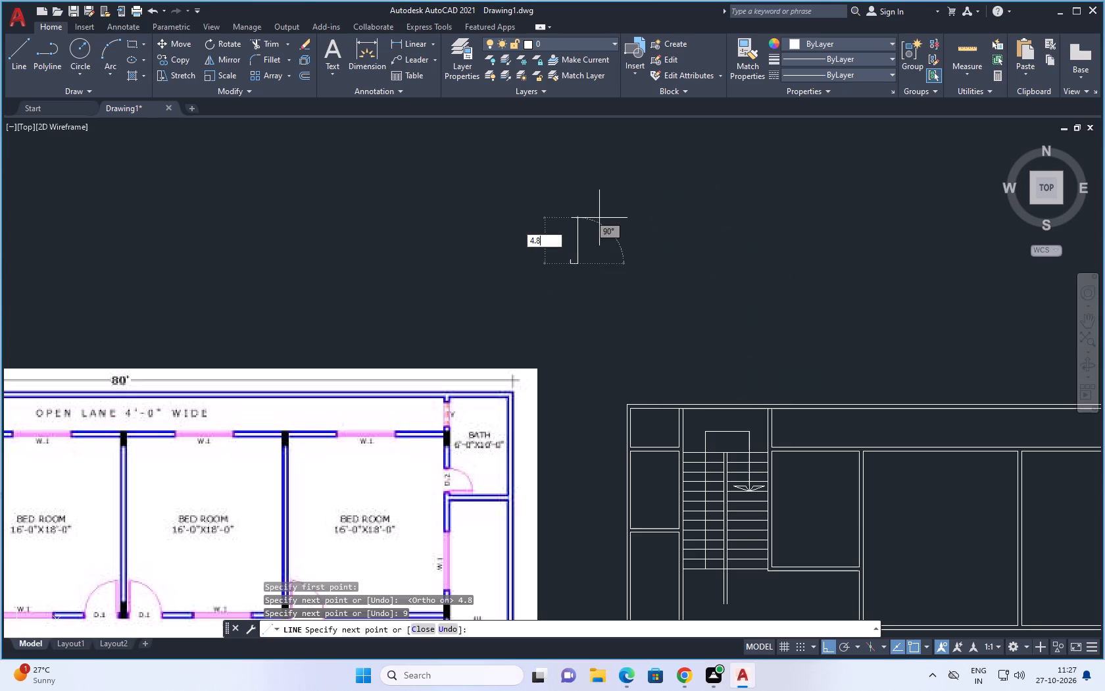
{"action": "key", "text": "space"}
{"action": "scroll", "coordinate": [579, 255], "scroll_direction": "up", "scroll_amount": 5}
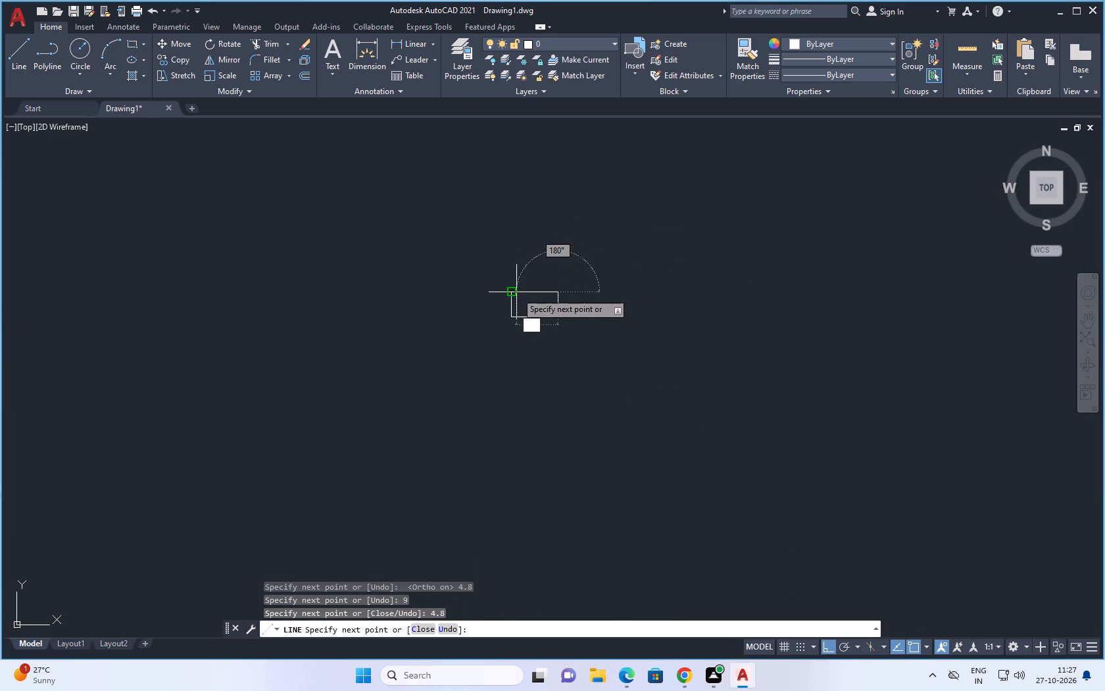
{"action": "left_click", "coordinate": [511, 292]}
{"action": "key", "text": "Escape"}
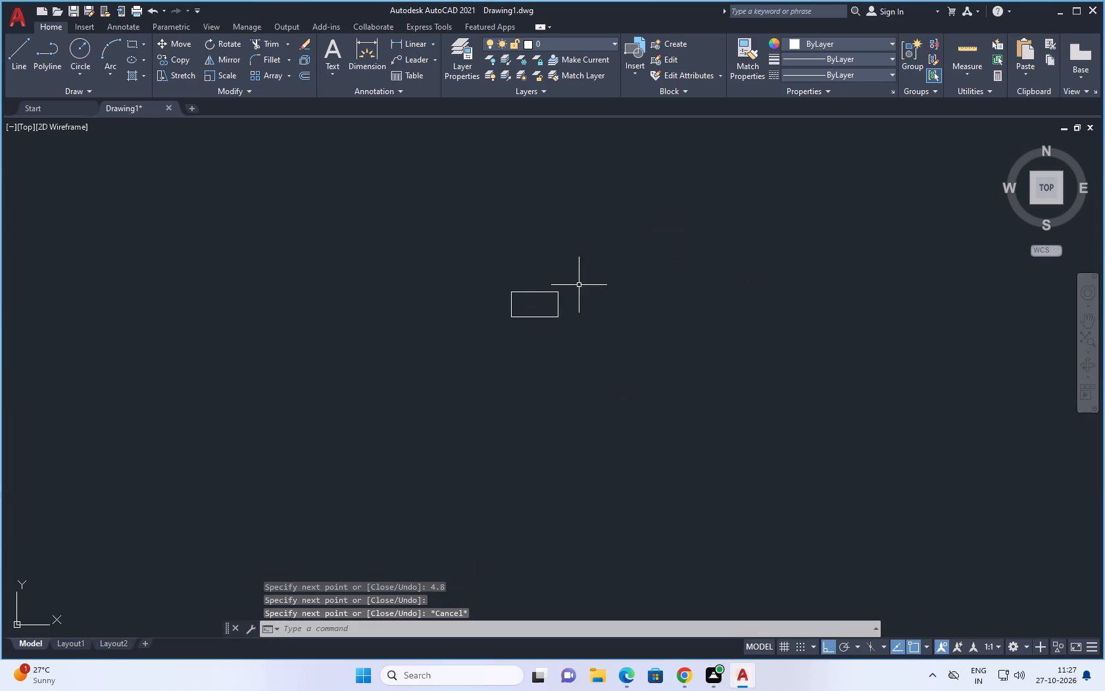
Fill the small 9" by 4.8" rectangle with a Solid hatch coloured ByLayer.
{"action": "scroll", "coordinate": [587, 279], "scroll_direction": "down", "scroll_amount": 4}
{"action": "type", "text": "h"}
{"action": "key", "text": "space"}
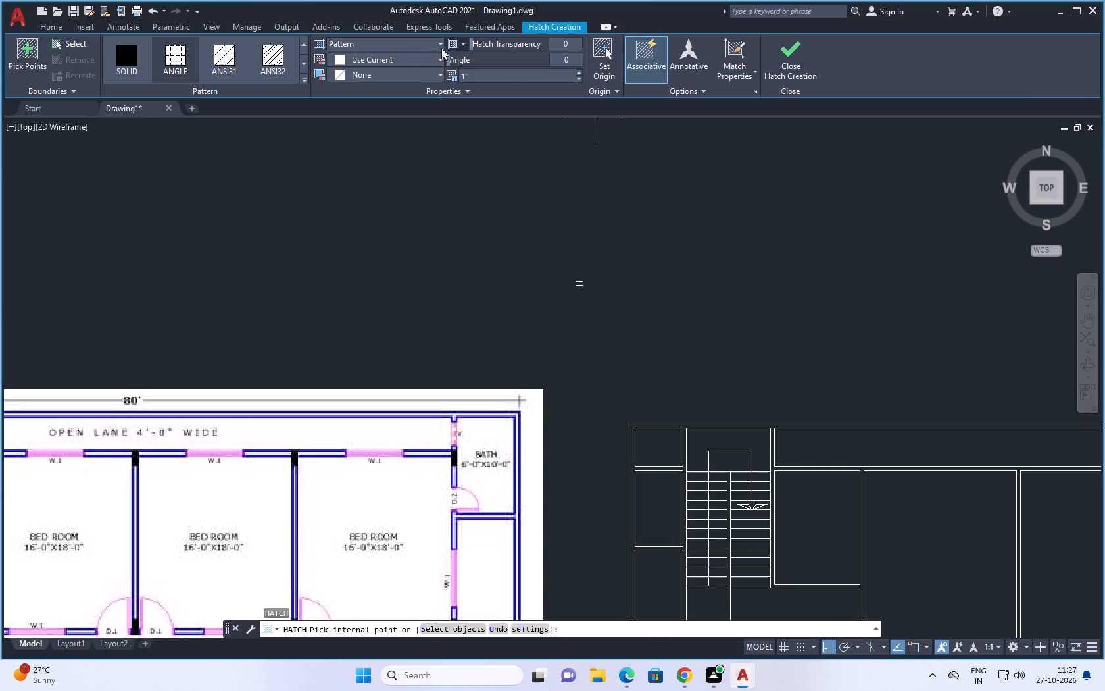
{"action": "left_click", "coordinate": [425, 40]}
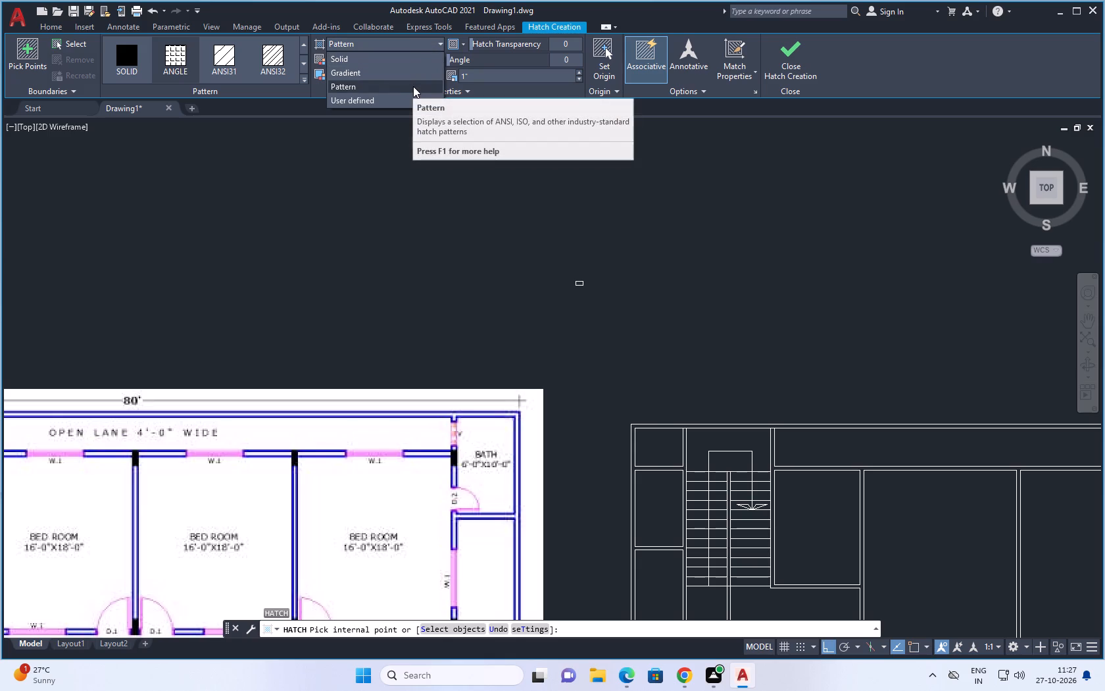
{"action": "left_click", "coordinate": [429, 56]}
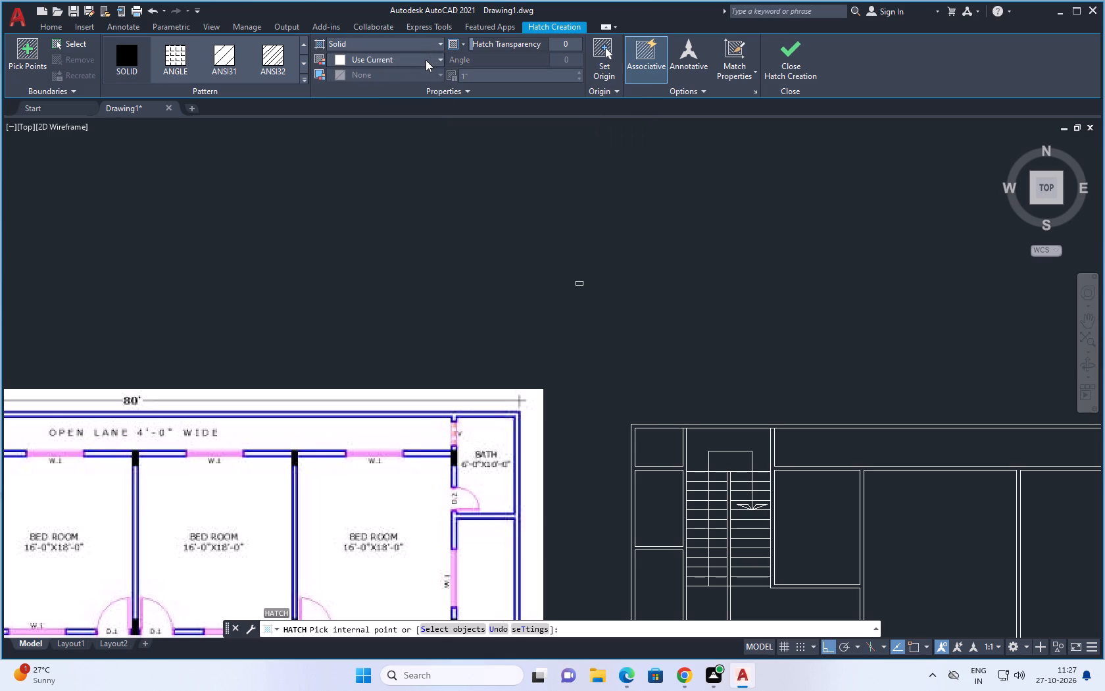
{"action": "left_click", "coordinate": [426, 60]}
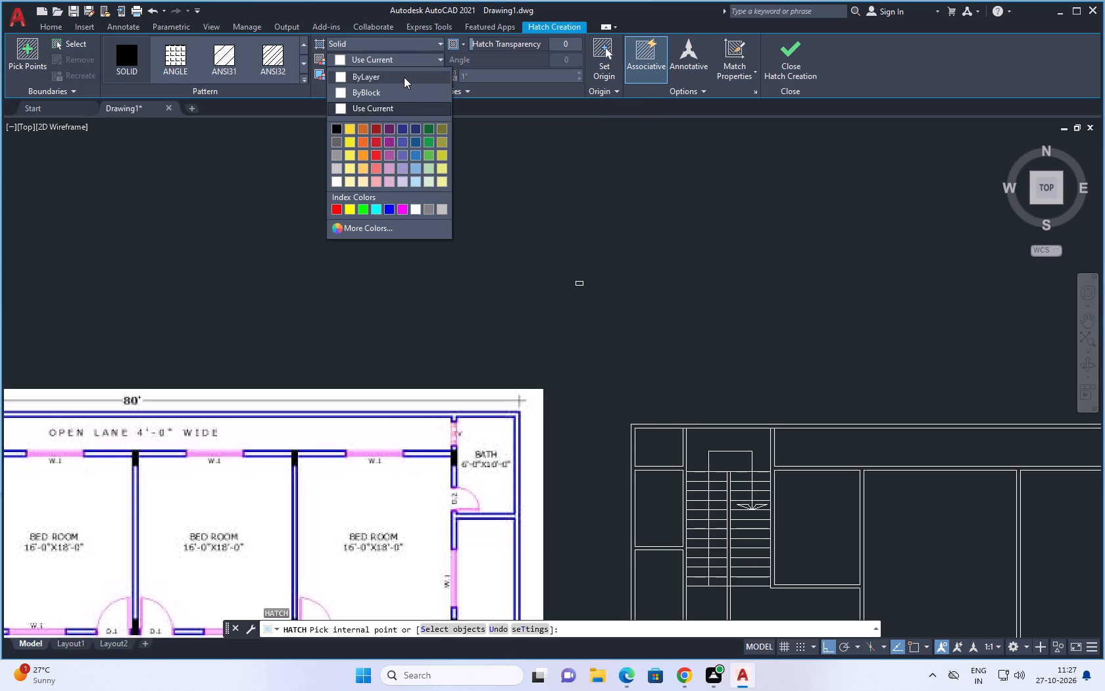
{"action": "left_click", "coordinate": [405, 76]}
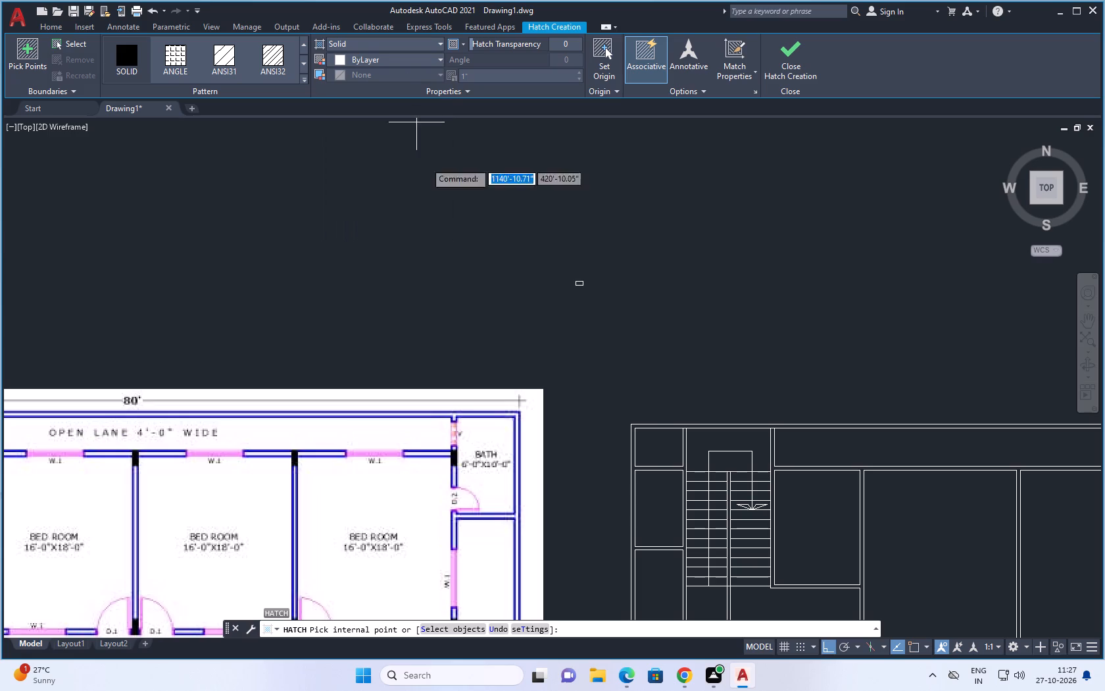
{"action": "scroll", "coordinate": [574, 277], "scroll_direction": "up", "scroll_amount": 4}
{"action": "left_click", "coordinate": [591, 328]}
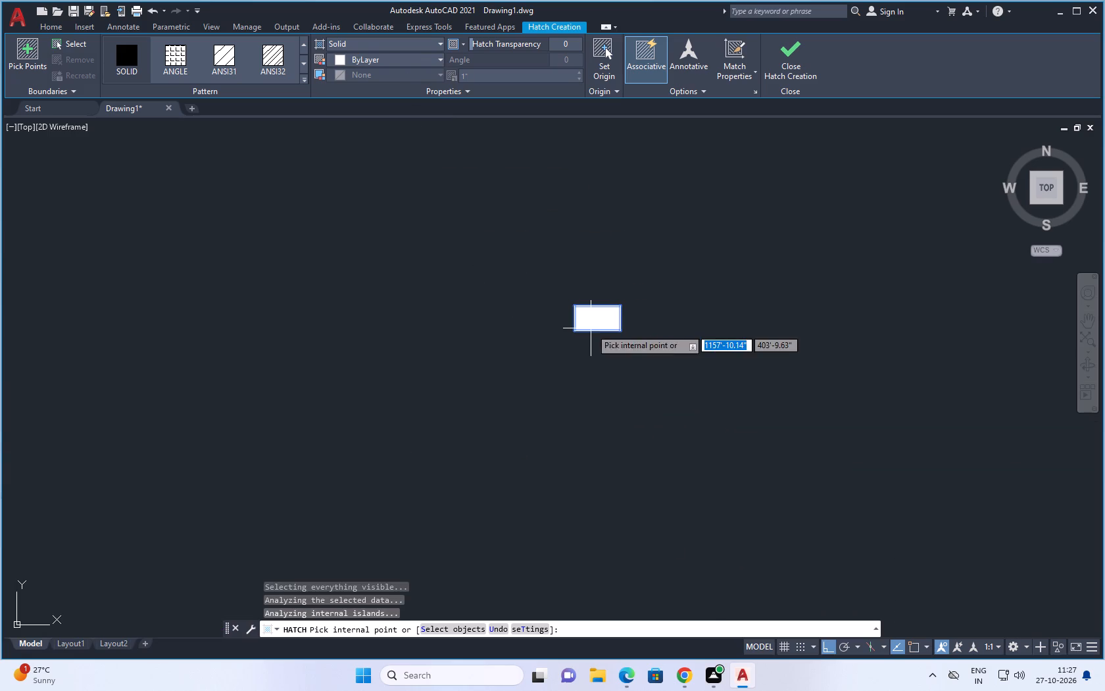
{"action": "key", "text": "space"}
Group the small rectangle's outline and its solid hatch into one column symbol.
{"action": "left_click_drag", "start_coordinate": [701, 251], "coordinate": [565, 350]}
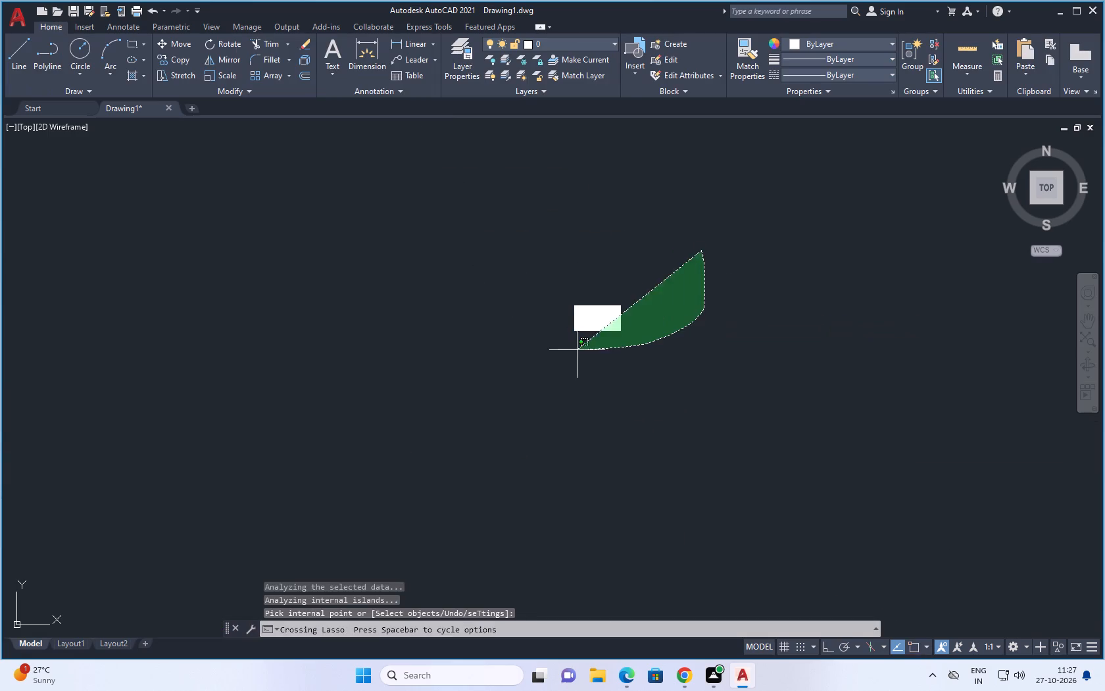
{"action": "left_click_drag", "start_coordinate": [565, 350], "coordinate": [510, 221]}
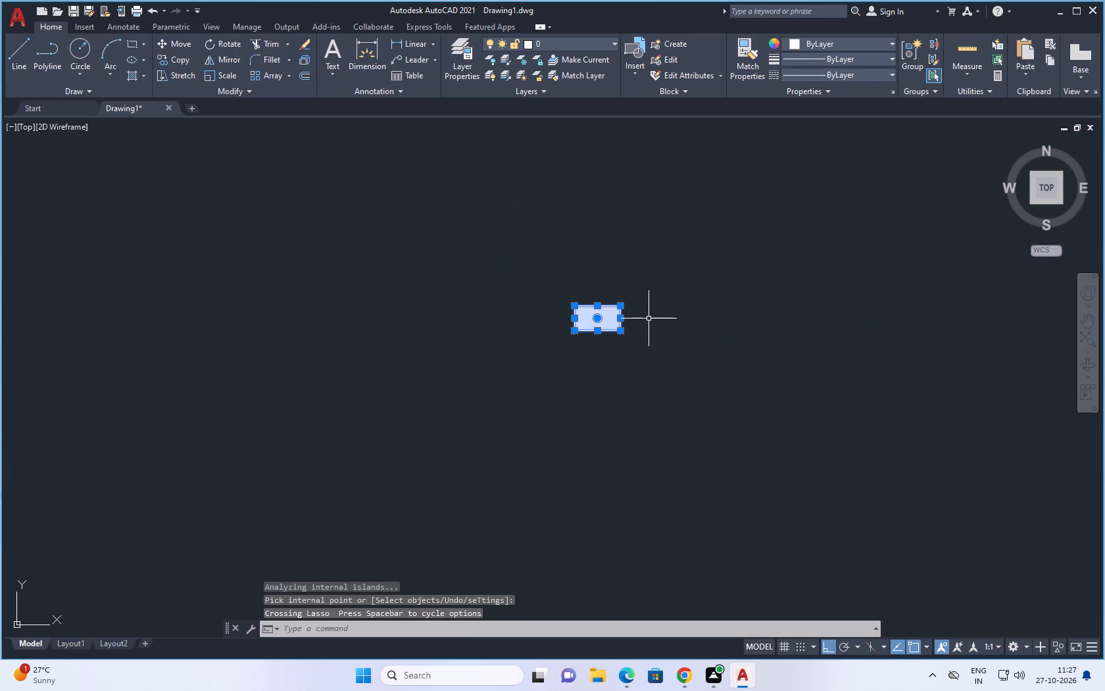
{"action": "key", "text": "g"}
{"action": "key", "text": "space"}
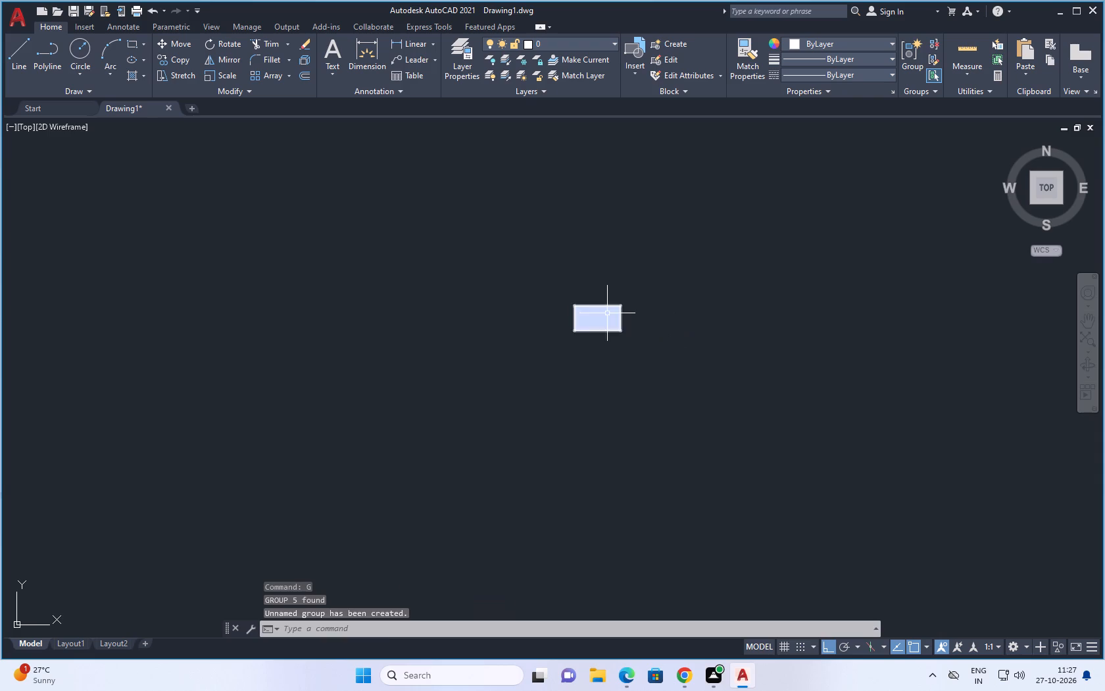
Copy the filled column symbol and paste the duplicate a short distance below the original.
{"action": "left_click", "coordinate": [606, 313]}
{"action": "scroll", "coordinate": [625, 291], "scroll_direction": "down", "scroll_amount": 2}
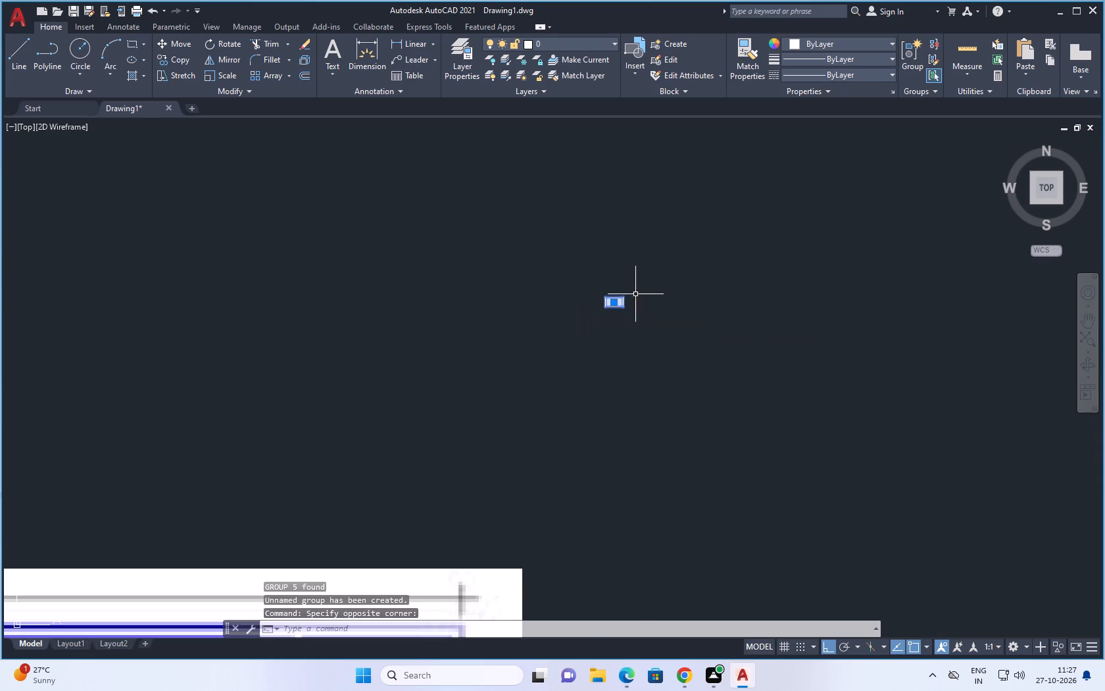
{"action": "scroll", "coordinate": [635, 294], "scroll_direction": "down", "scroll_amount": 3}
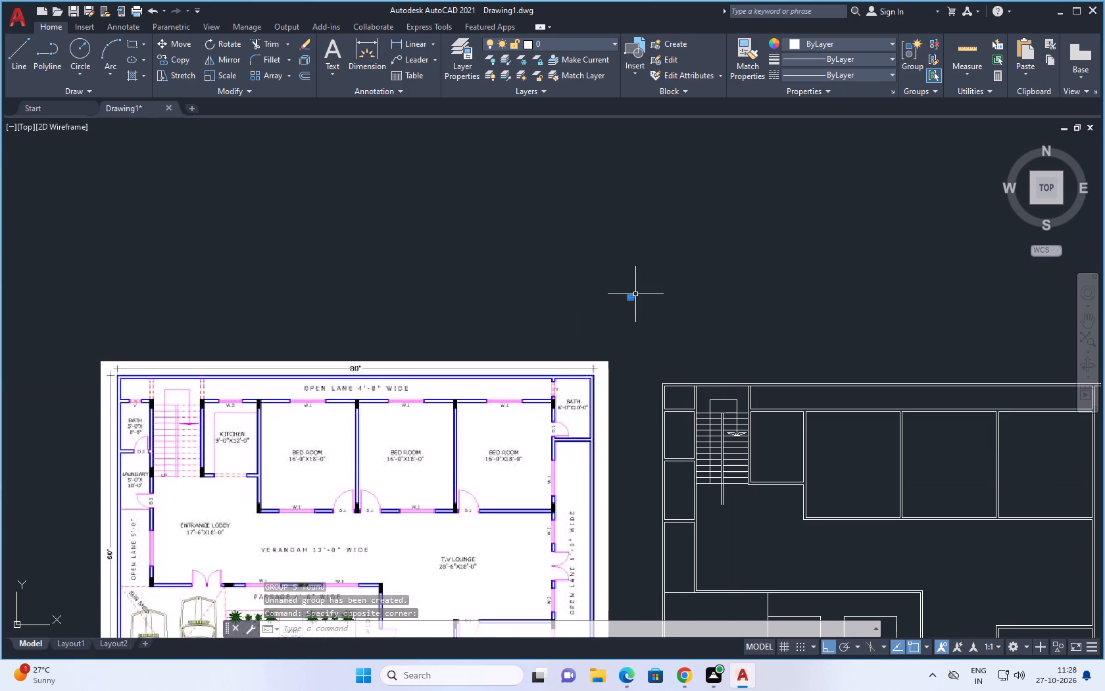
{"action": "scroll", "coordinate": [635, 294], "scroll_direction": "up", "scroll_amount": 3}
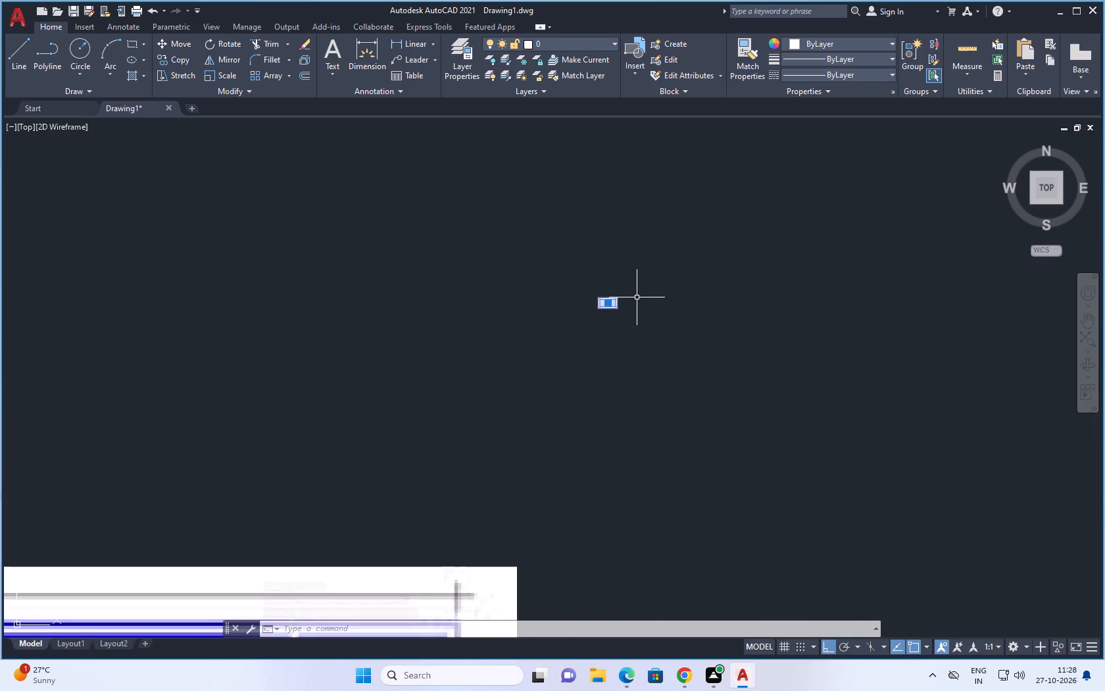
{"action": "key", "text": "ctrl+c"}
{"action": "key", "text": "ctrl+v"}
{"action": "left_click", "coordinate": [629, 376]}
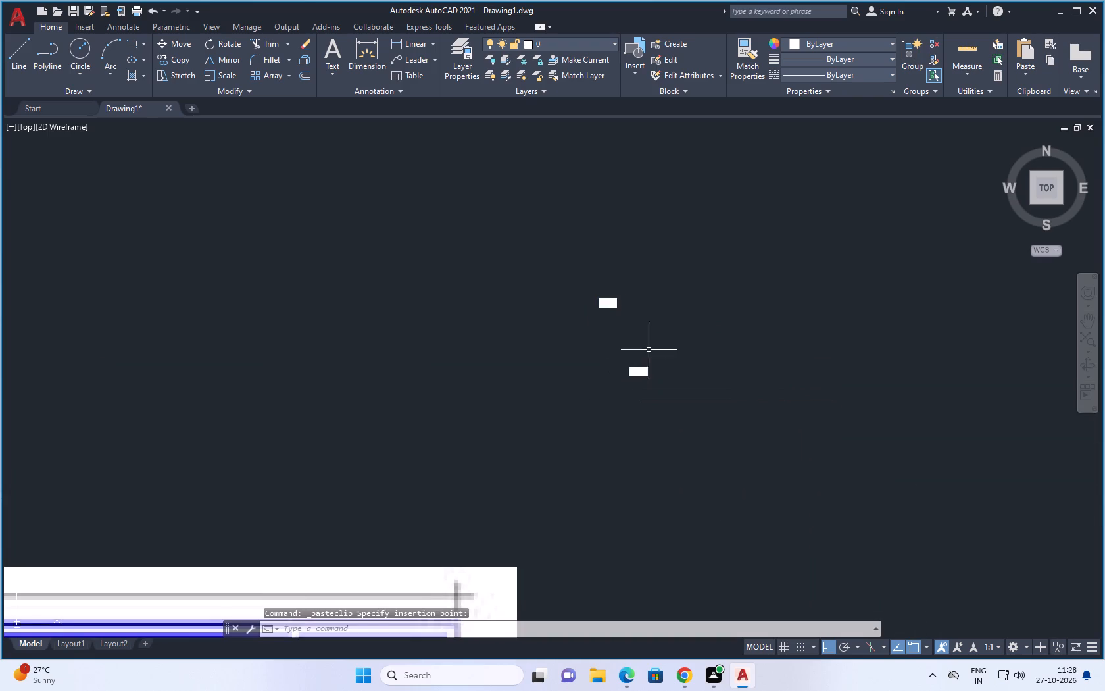
Rotate the pasted column symbol to 270° about its lower-left corner so that it stands vertically.
{"action": "left_click_drag", "start_coordinate": [691, 360], "coordinate": [592, 330]}
{"action": "right_click", "coordinate": [602, 325]}
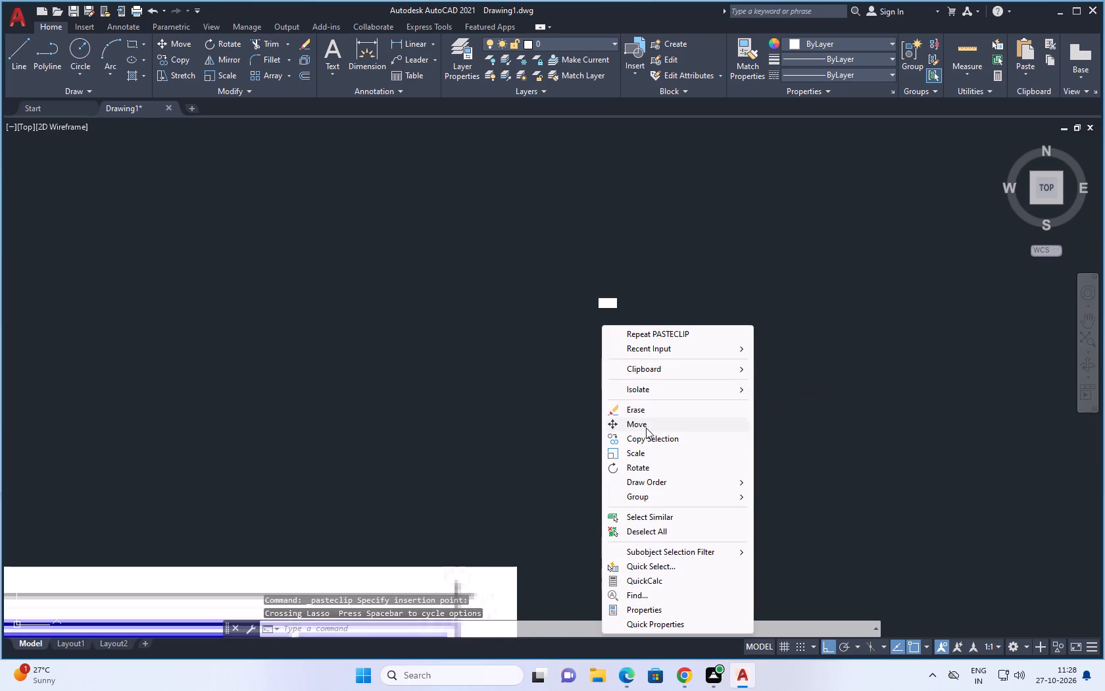
{"action": "left_click", "coordinate": [638, 466]}
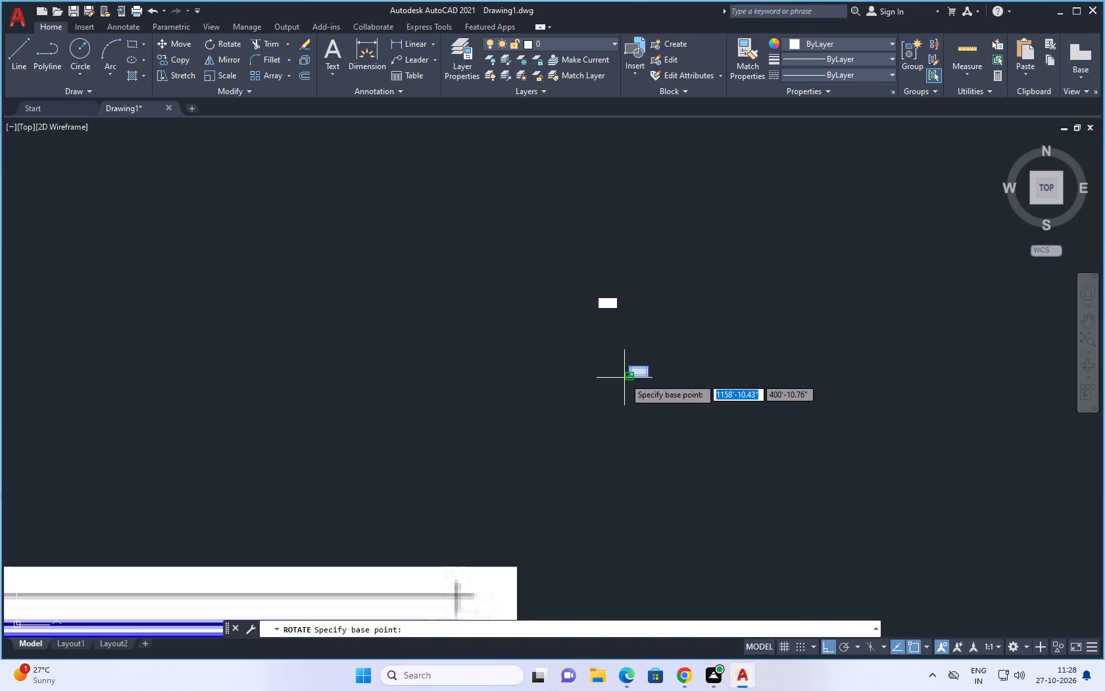
{"action": "left_click", "coordinate": [631, 376]}
{"action": "left_click", "coordinate": [633, 427]}
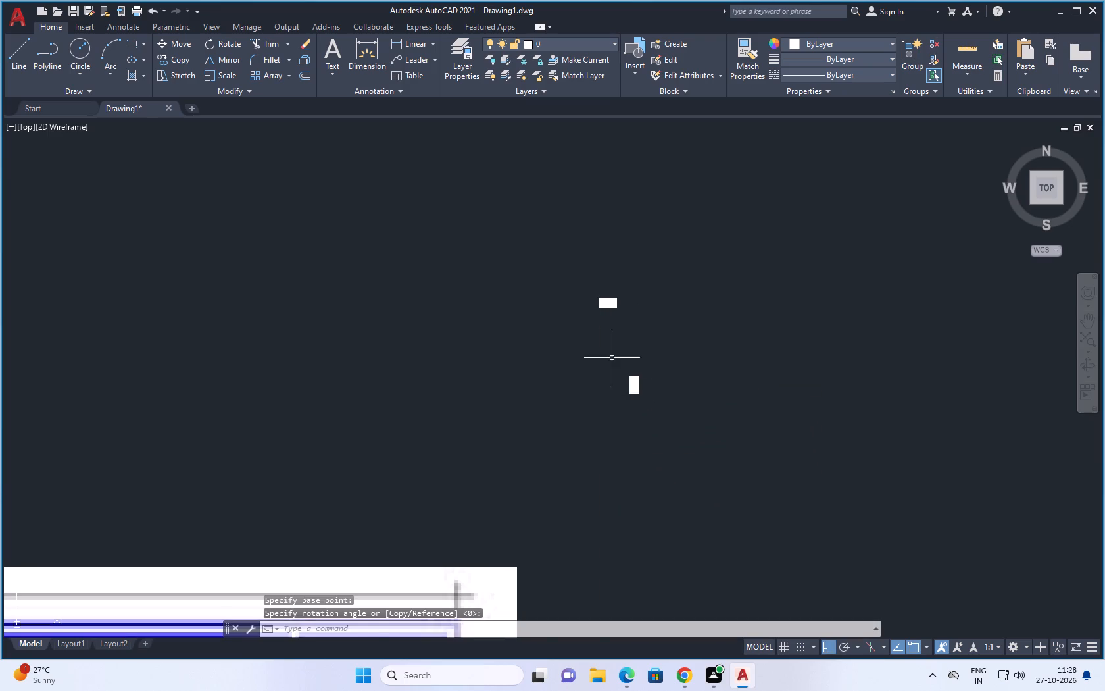
Move the vertical column symbol by its upper-left corner onto the boundary wall's outer upper-left corner in the redrawn plan.
{"action": "left_click_drag", "start_coordinate": [624, 351], "coordinate": [576, 394]}
{"action": "type", "text": "m"}
{"action": "key", "text": "space"}
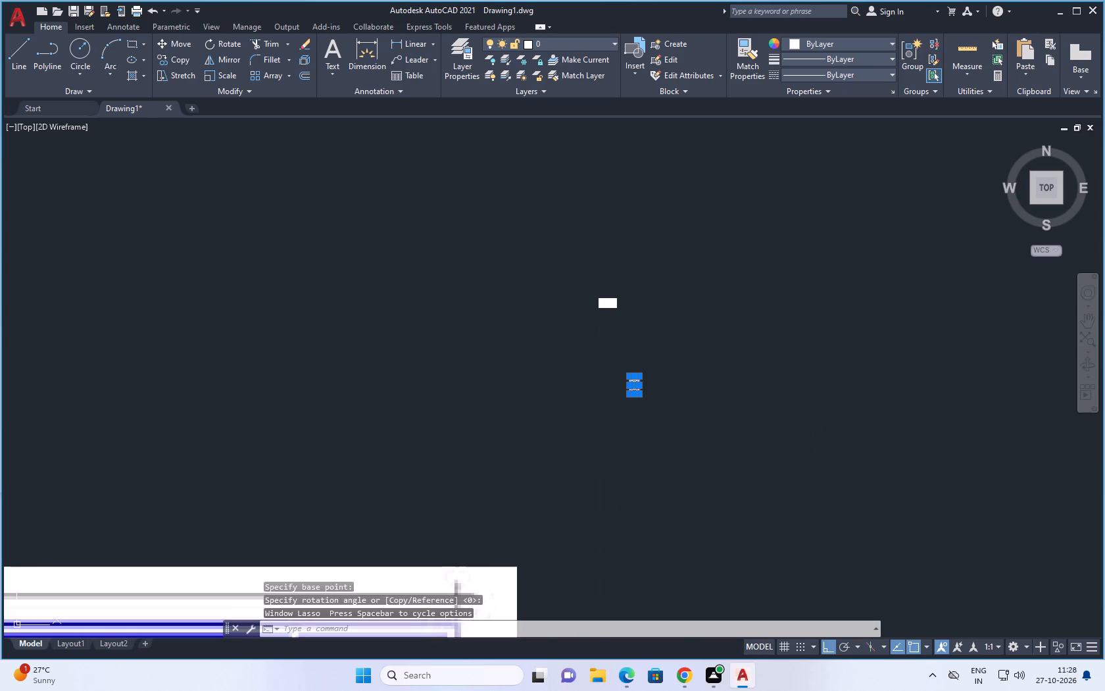
{"action": "left_click", "coordinate": [629, 372]}
{"action": "scroll", "coordinate": [683, 336], "scroll_direction": "down", "scroll_amount": 4}
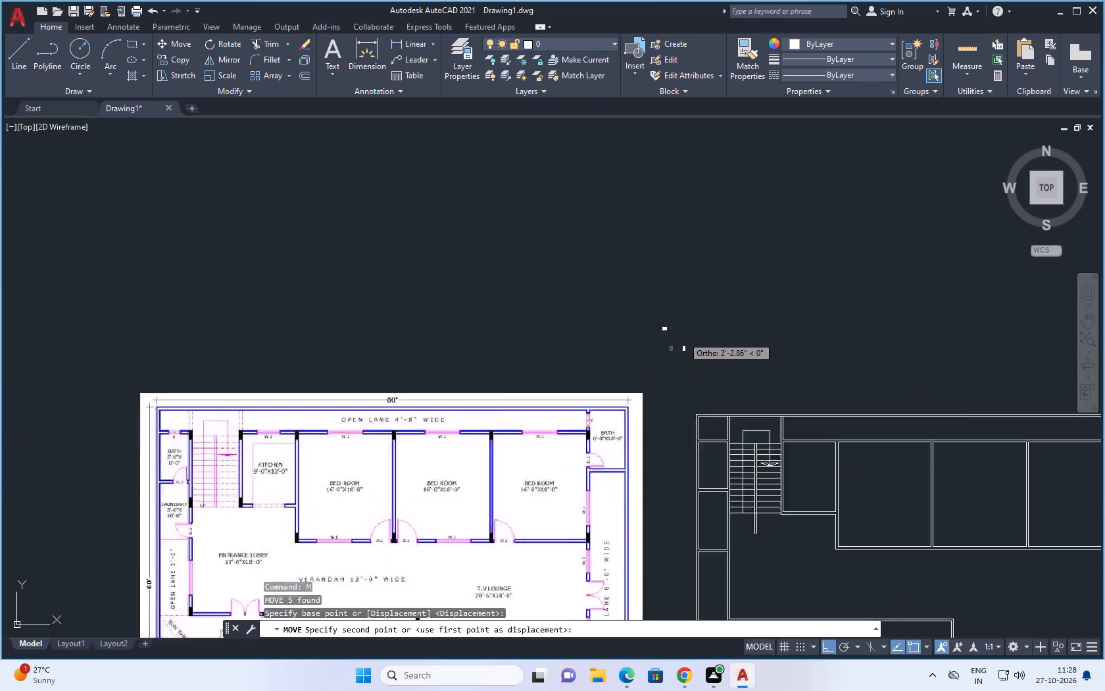
{"action": "scroll", "coordinate": [699, 391], "scroll_direction": "up", "scroll_amount": 8}
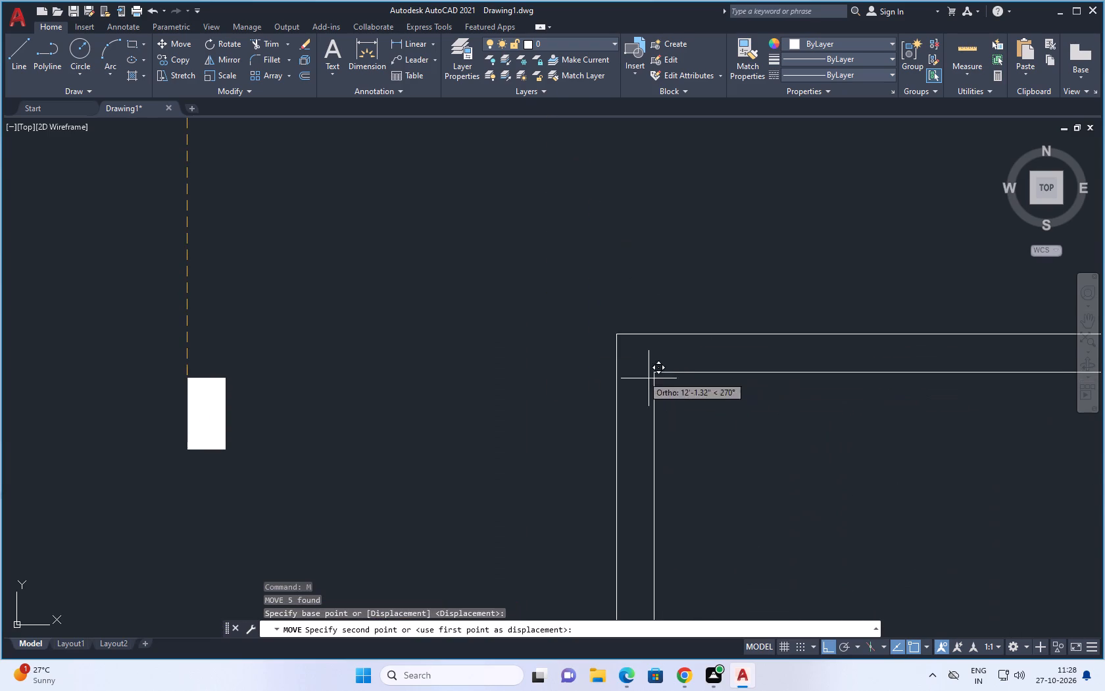
{"action": "left_click", "coordinate": [614, 332]}
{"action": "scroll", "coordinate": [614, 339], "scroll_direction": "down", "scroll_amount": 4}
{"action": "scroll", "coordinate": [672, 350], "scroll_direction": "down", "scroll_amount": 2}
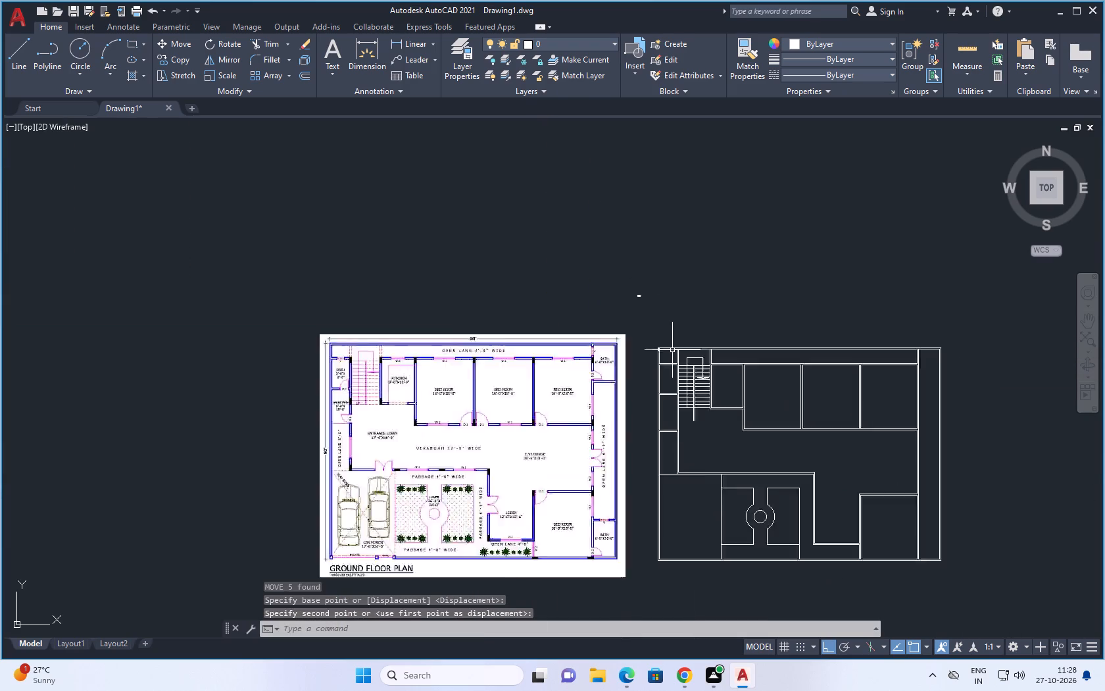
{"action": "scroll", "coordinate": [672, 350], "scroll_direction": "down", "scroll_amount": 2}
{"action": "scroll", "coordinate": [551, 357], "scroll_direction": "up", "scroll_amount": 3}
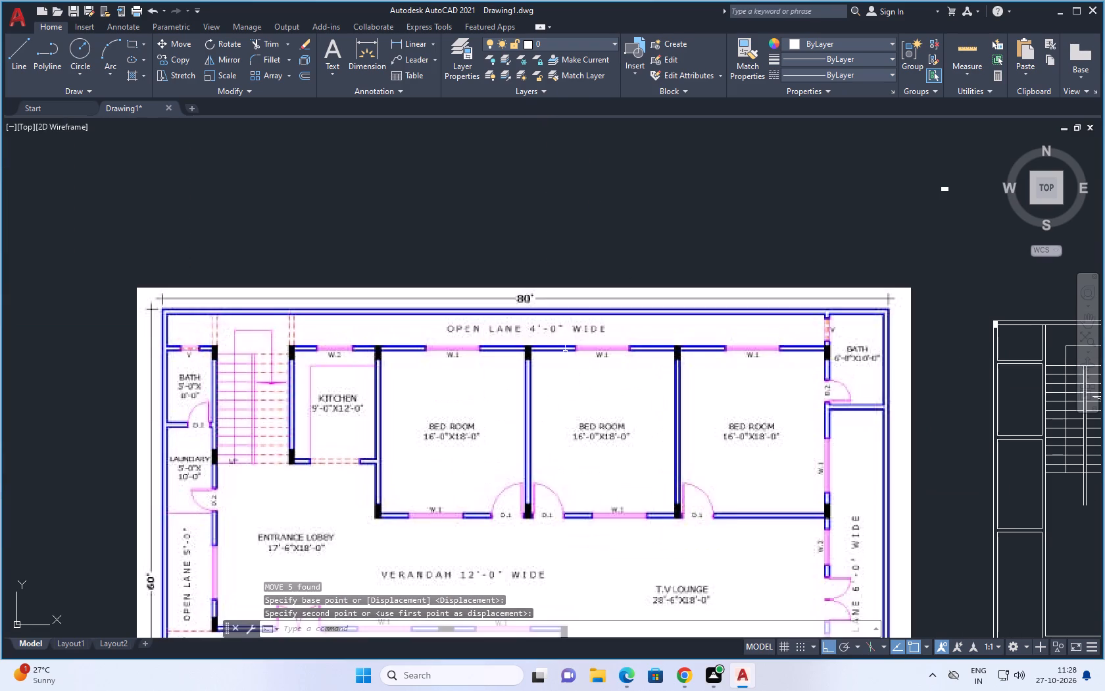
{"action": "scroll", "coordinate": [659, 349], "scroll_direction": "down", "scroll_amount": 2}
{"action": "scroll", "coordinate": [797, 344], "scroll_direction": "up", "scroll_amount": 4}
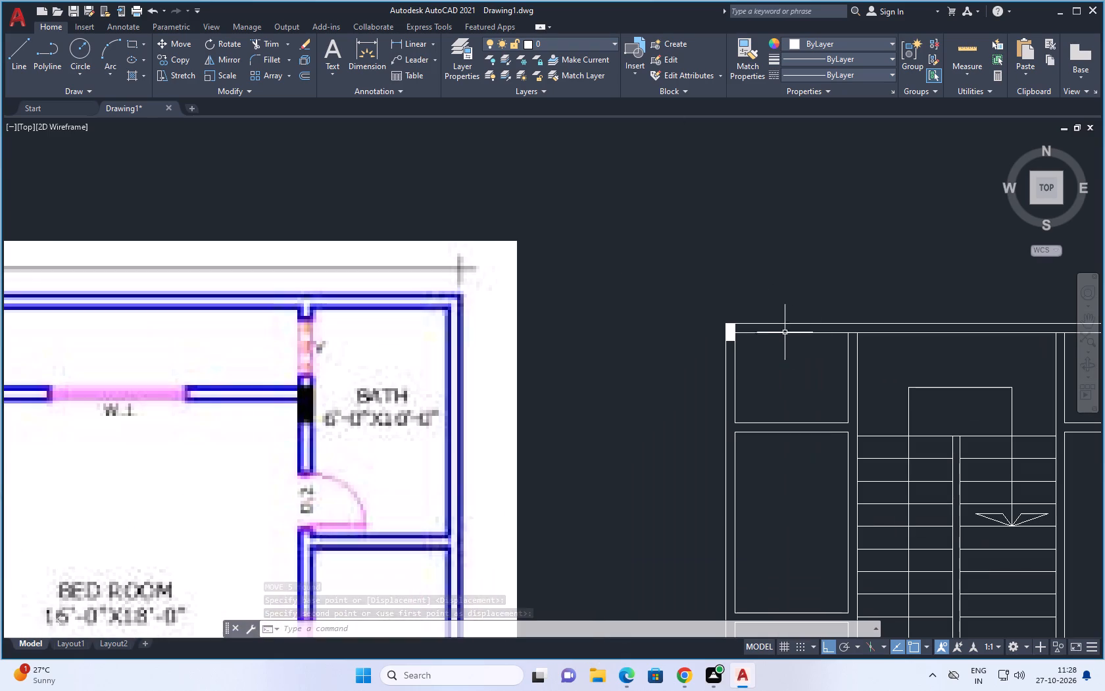
Move the filled column from the boundary wall's outer corner to the junction of the upper-left bath wall and the stair's left wall.
{"action": "left_click", "coordinate": [731, 332]}
{"action": "right_click", "coordinate": [730, 332]}
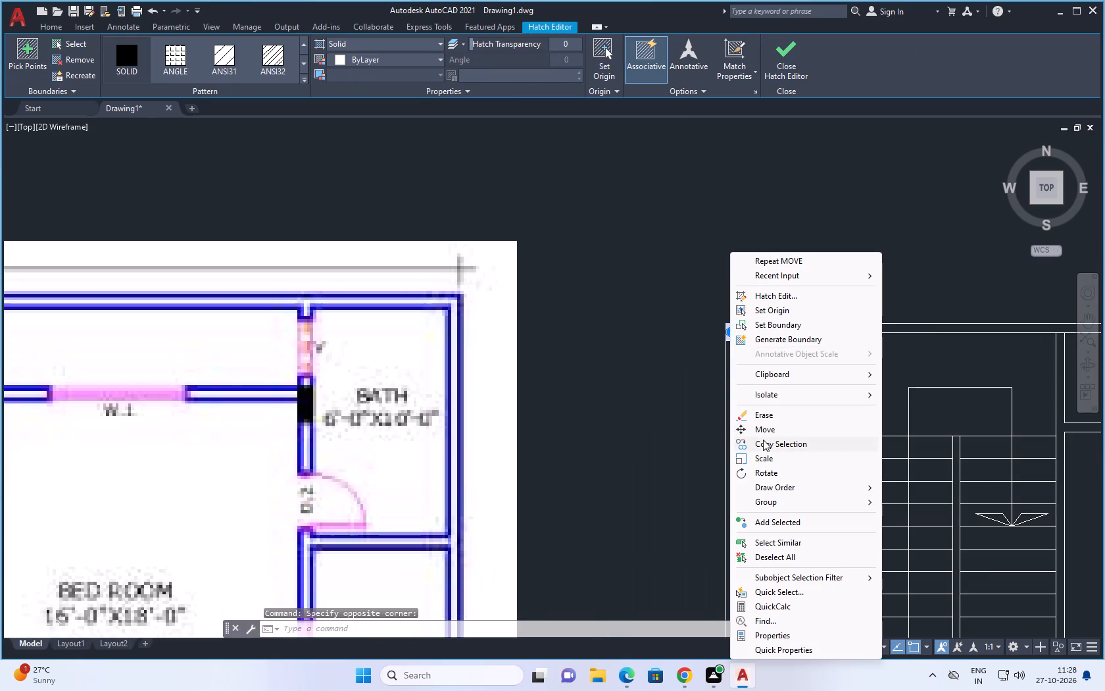
{"action": "left_click", "coordinate": [766, 430]}
{"action": "scroll", "coordinate": [724, 328], "scroll_direction": "up", "scroll_amount": 2}
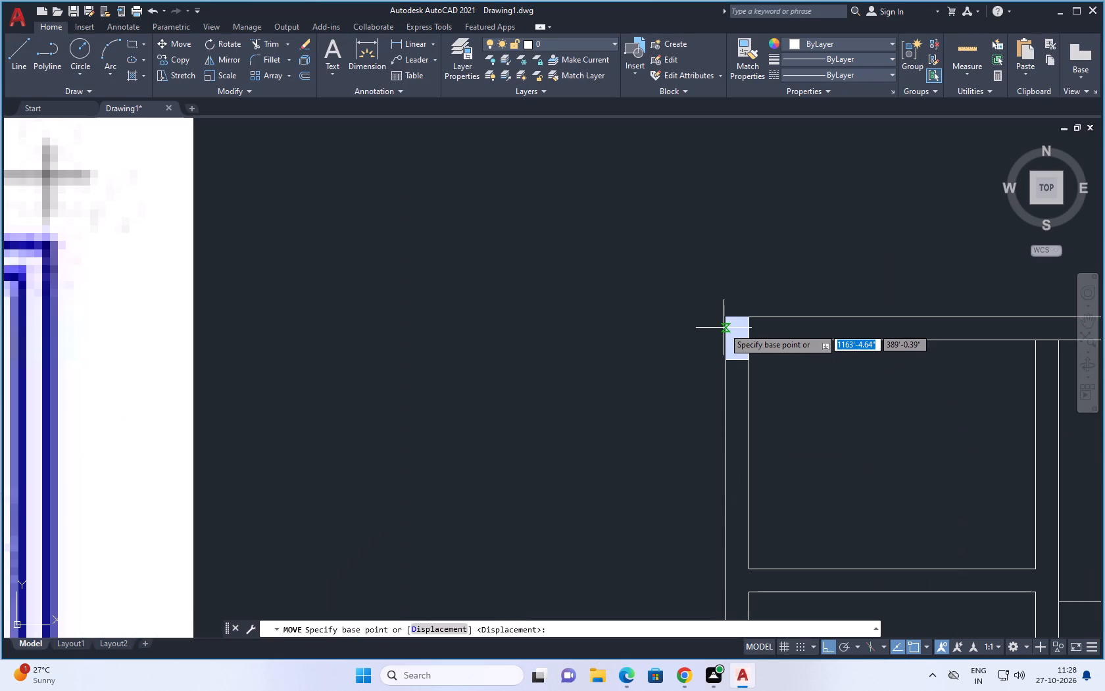
{"action": "left_click", "coordinate": [725, 319]}
{"action": "scroll", "coordinate": [743, 408], "scroll_direction": "down", "scroll_amount": 3}
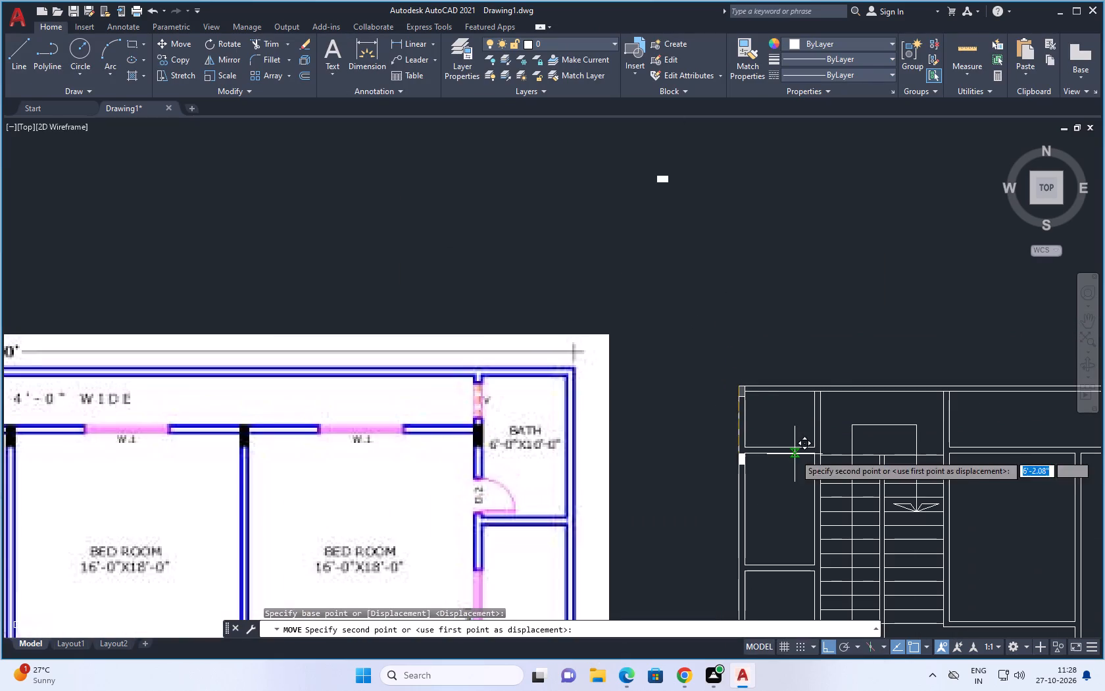
{"action": "left_click", "coordinate": [811, 446]}
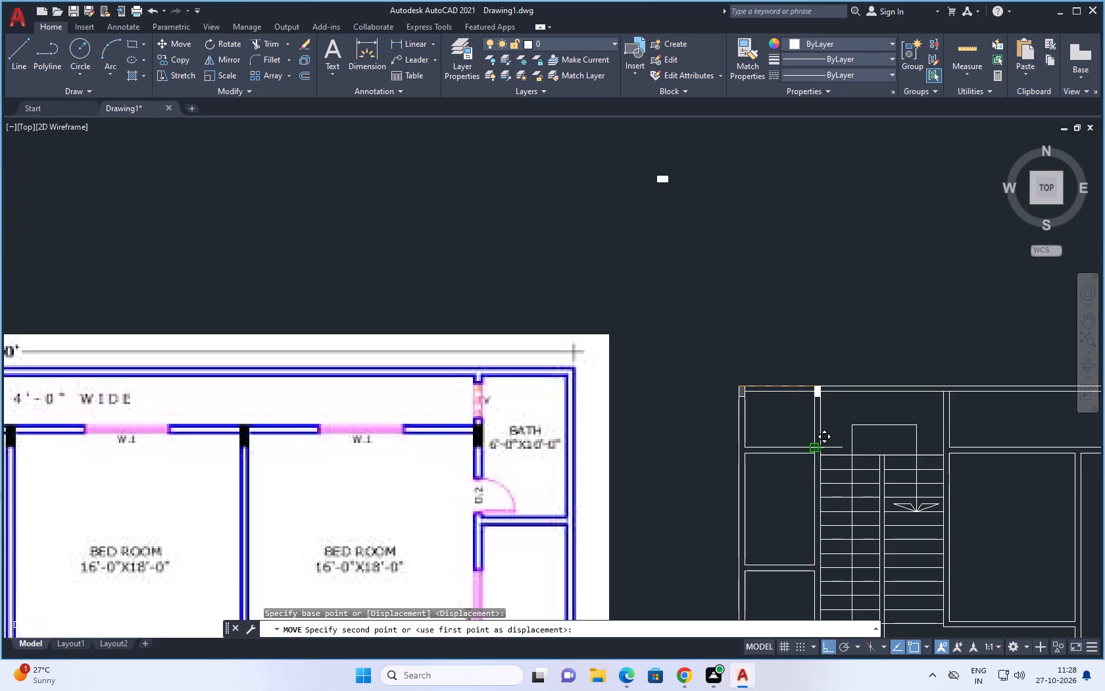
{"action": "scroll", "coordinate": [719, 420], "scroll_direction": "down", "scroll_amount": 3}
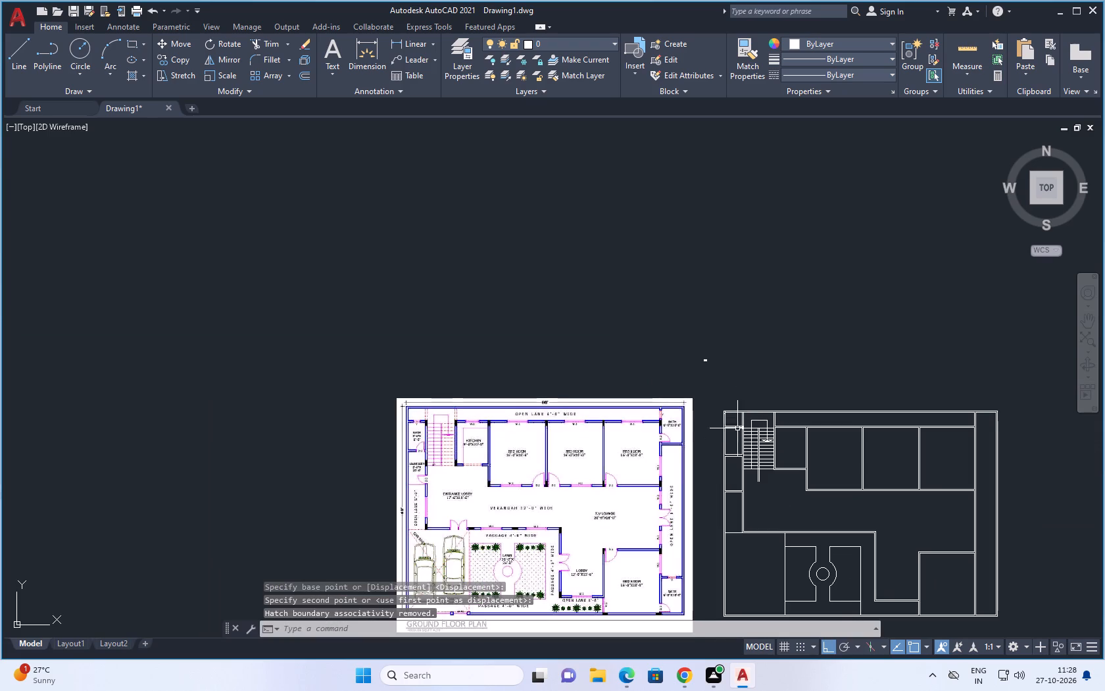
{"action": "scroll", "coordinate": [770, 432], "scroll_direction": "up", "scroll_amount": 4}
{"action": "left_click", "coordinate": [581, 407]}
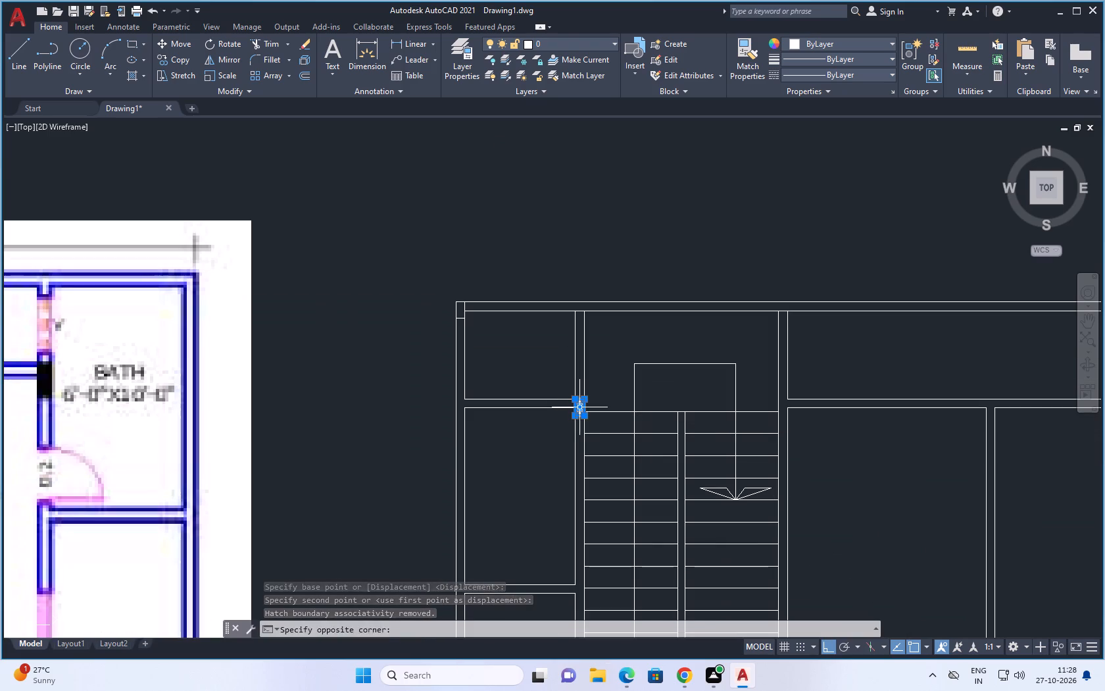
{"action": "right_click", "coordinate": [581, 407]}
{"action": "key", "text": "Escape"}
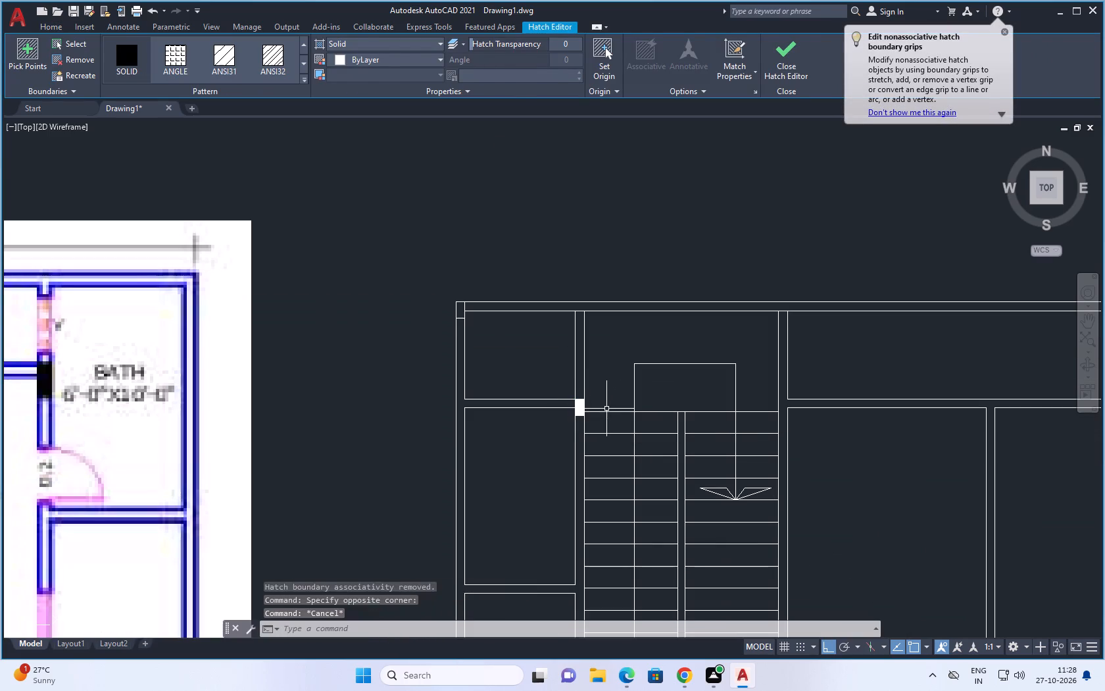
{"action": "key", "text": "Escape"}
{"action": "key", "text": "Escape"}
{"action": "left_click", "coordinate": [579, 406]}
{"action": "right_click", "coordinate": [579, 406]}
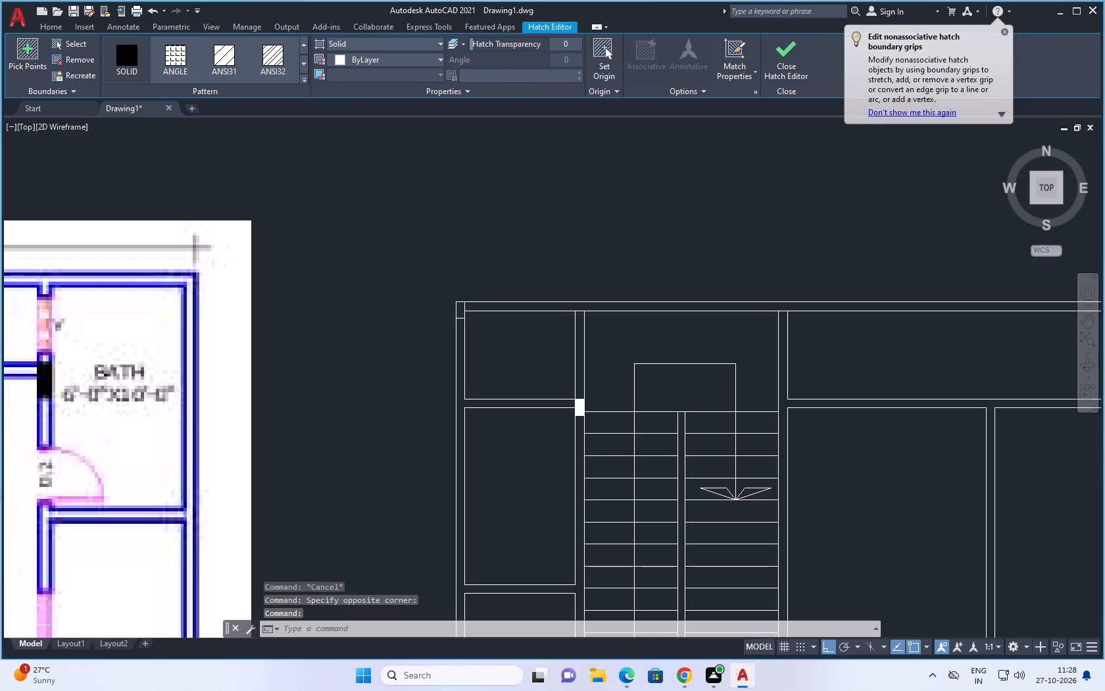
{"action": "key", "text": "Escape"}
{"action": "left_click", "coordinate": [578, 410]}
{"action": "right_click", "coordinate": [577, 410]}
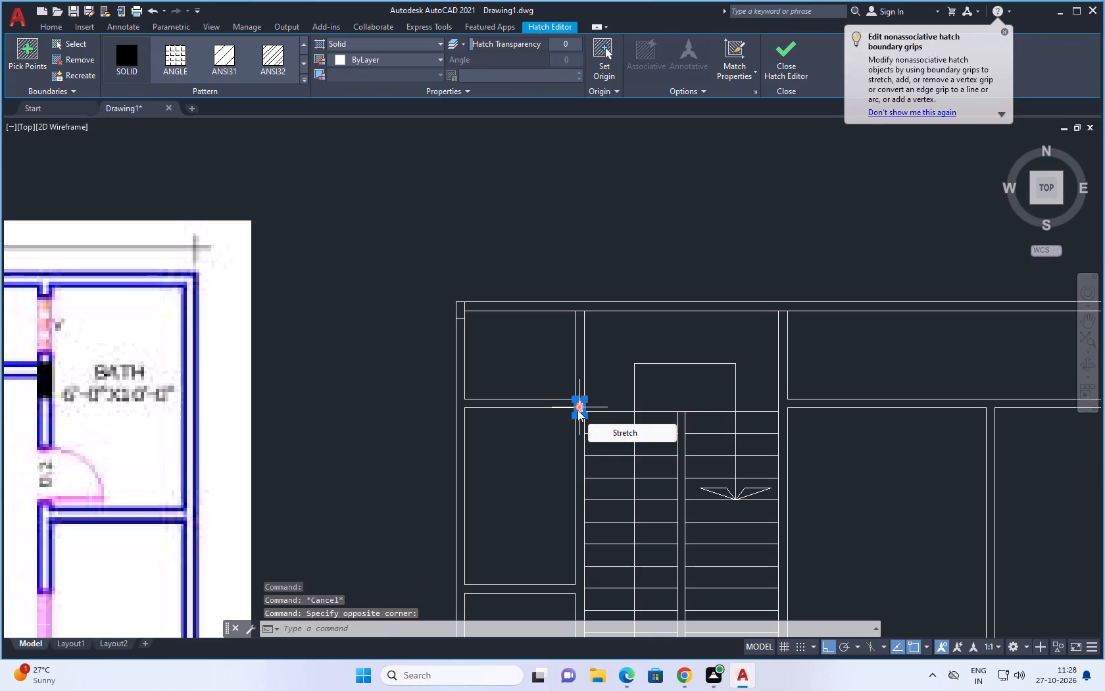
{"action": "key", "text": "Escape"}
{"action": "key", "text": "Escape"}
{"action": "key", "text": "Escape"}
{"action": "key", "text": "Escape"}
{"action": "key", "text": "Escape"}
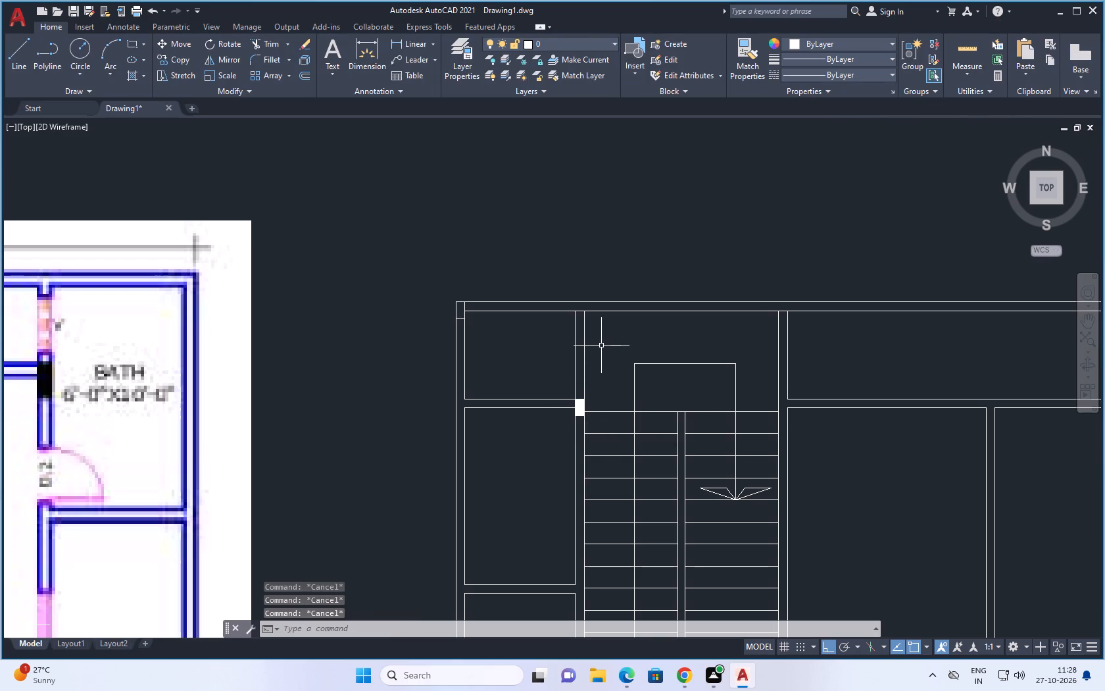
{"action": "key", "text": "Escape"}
Copy the filled column from the stair's left wall junction to the matching junction on the stair's right wall.
{"action": "left_click", "coordinate": [578, 403]}
{"action": "right_click", "coordinate": [605, 319]}
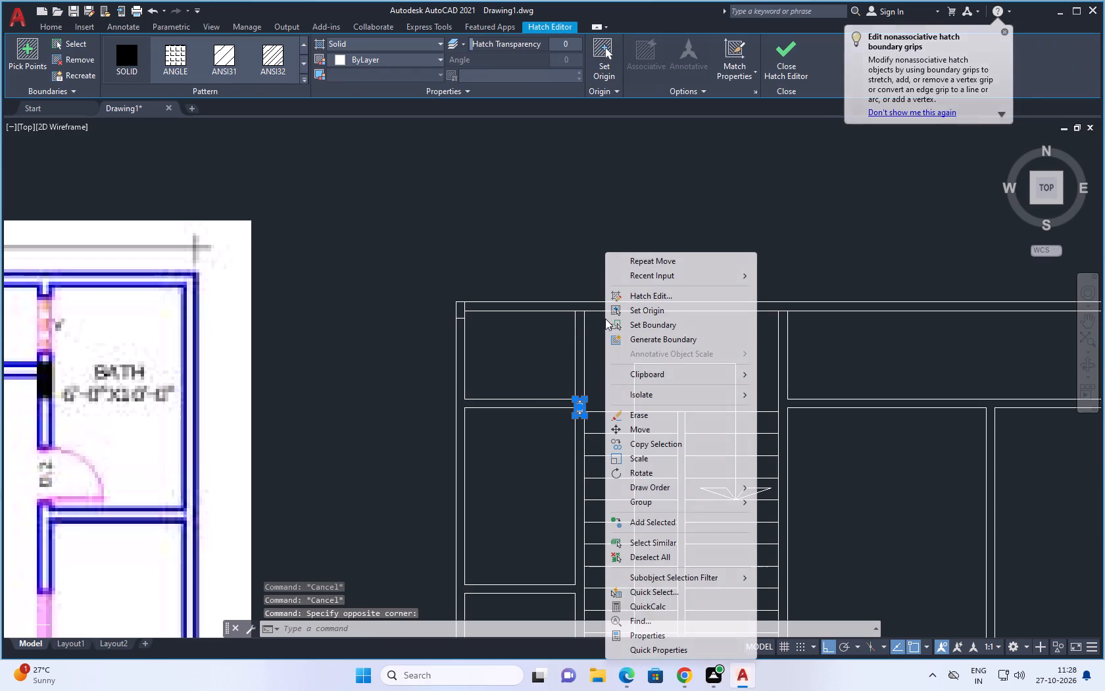
{"action": "left_click", "coordinate": [628, 442]}
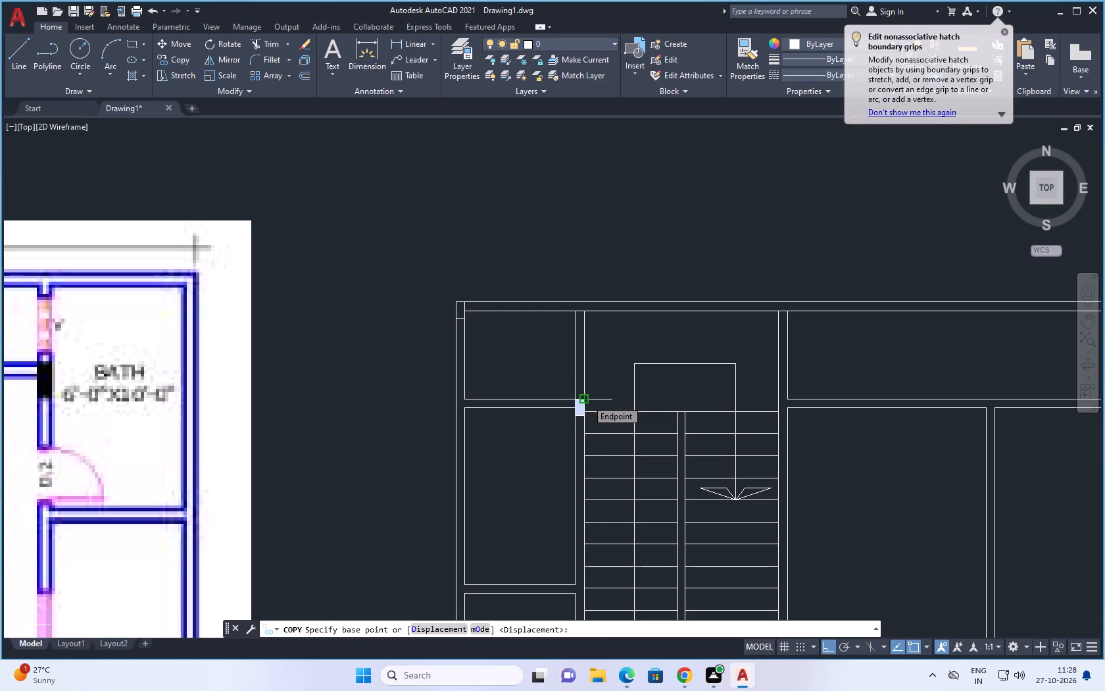
{"action": "left_click", "coordinate": [587, 399]}
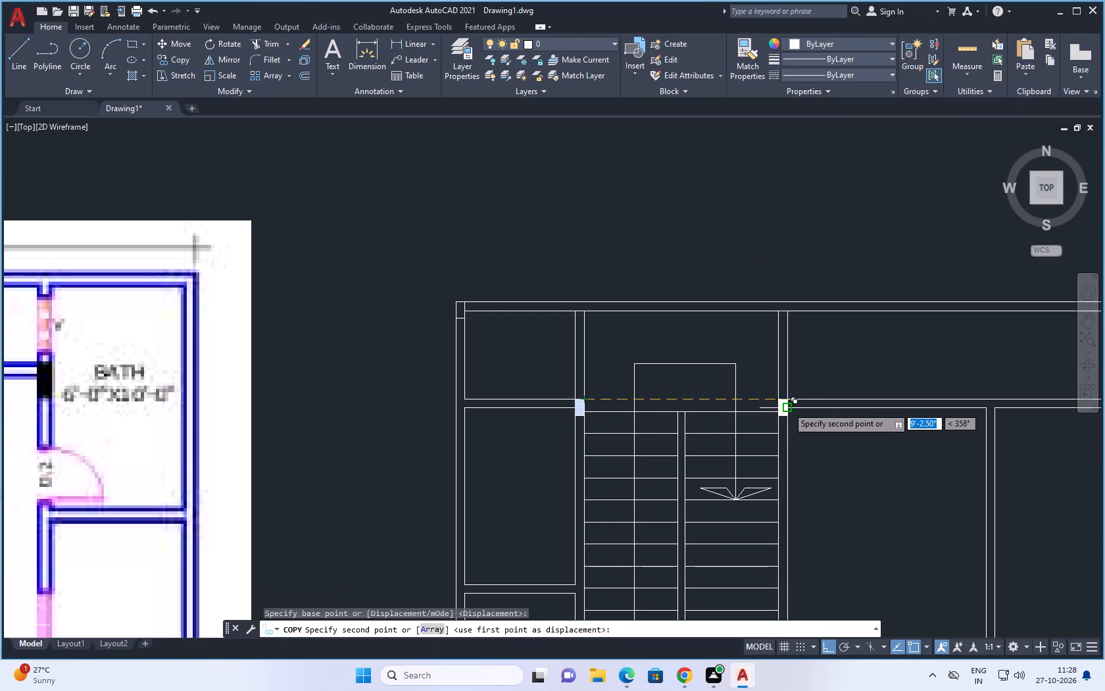
{"action": "left_click", "coordinate": [789, 398]}
{"action": "scroll", "coordinate": [709, 403], "scroll_direction": "down", "scroll_amount": 3}
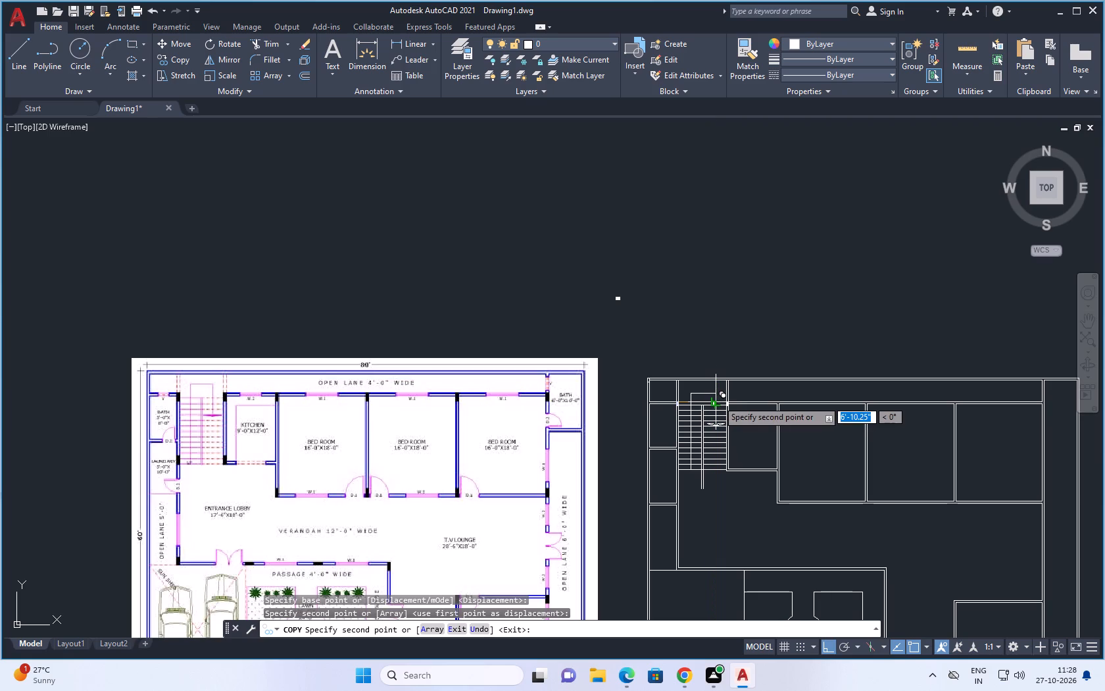
{"action": "key", "text": "space"}
Copy the column at the stair's right wall to the upper-left wall junctions of the three bedrooms along the open lane.
{"action": "scroll", "coordinate": [738, 397], "scroll_direction": "up", "scroll_amount": 5}
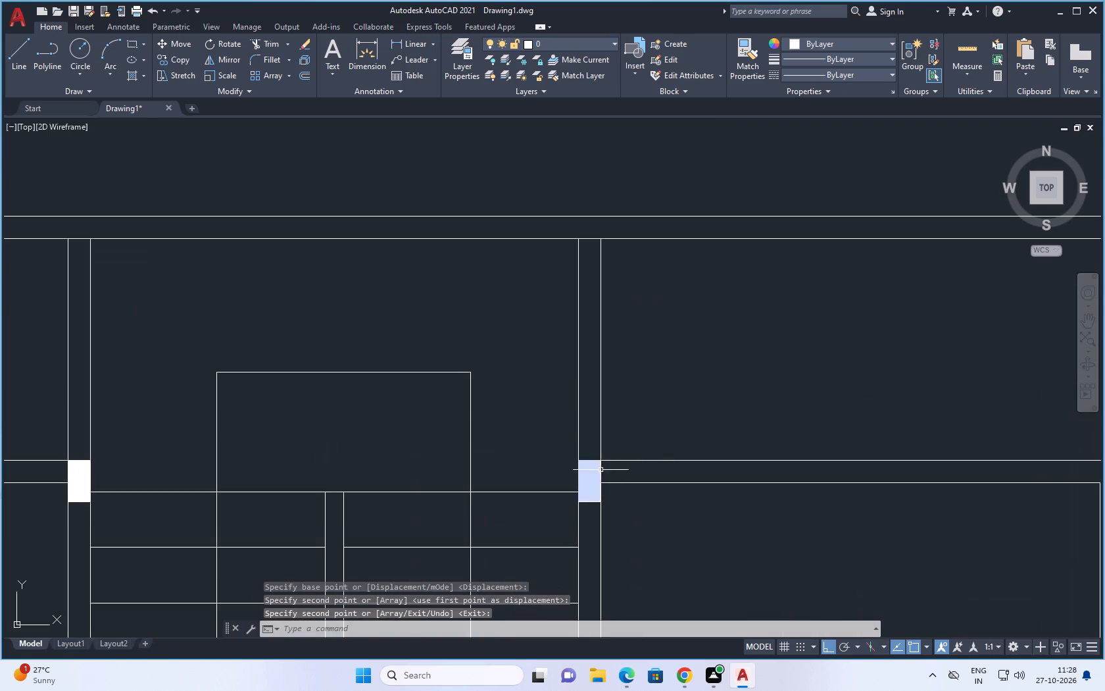
{"action": "left_click", "coordinate": [601, 470]}
{"action": "right_click", "coordinate": [601, 469]}
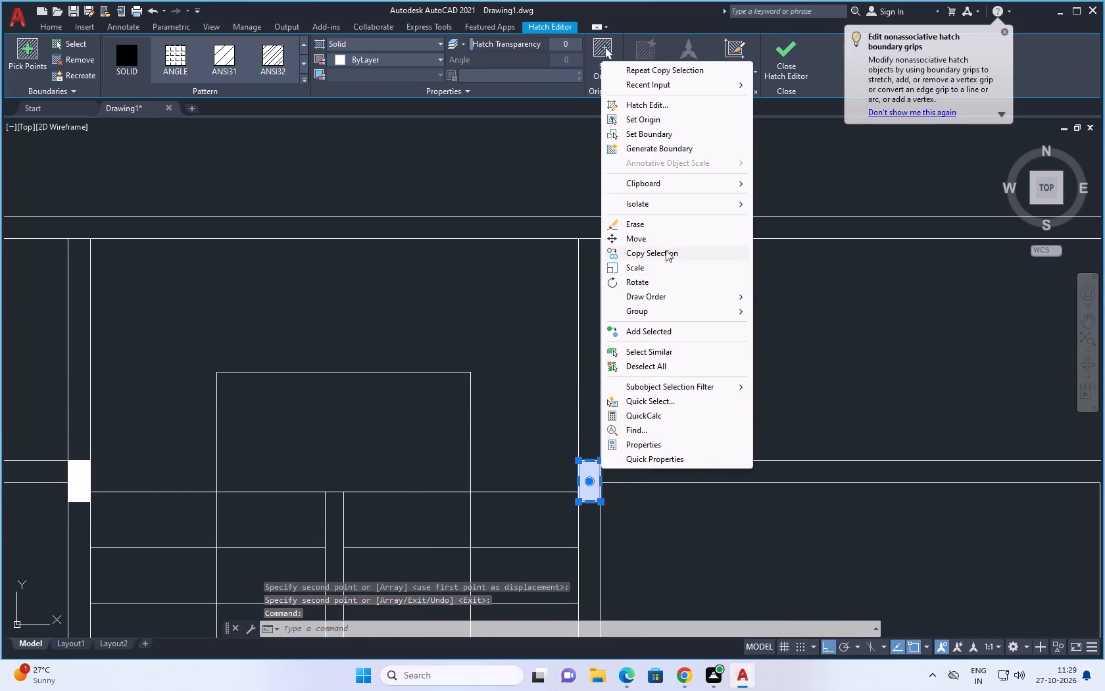
{"action": "left_click", "coordinate": [666, 250]}
{"action": "left_click", "coordinate": [599, 482]}
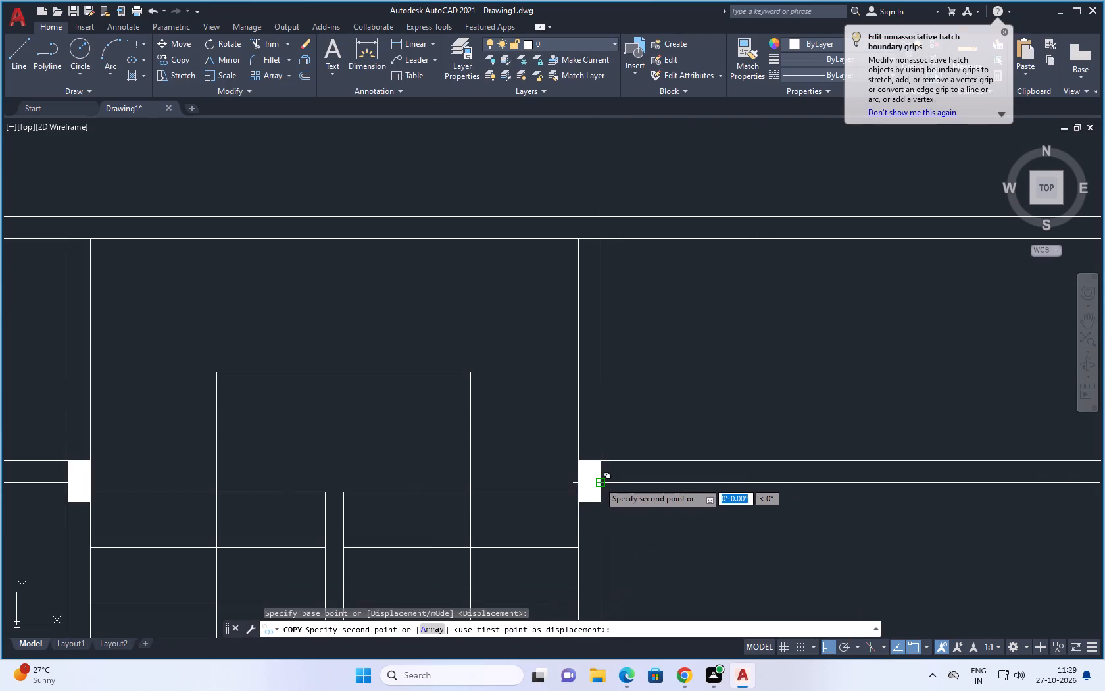
{"action": "scroll", "coordinate": [599, 480], "scroll_direction": "down", "scroll_amount": 3}
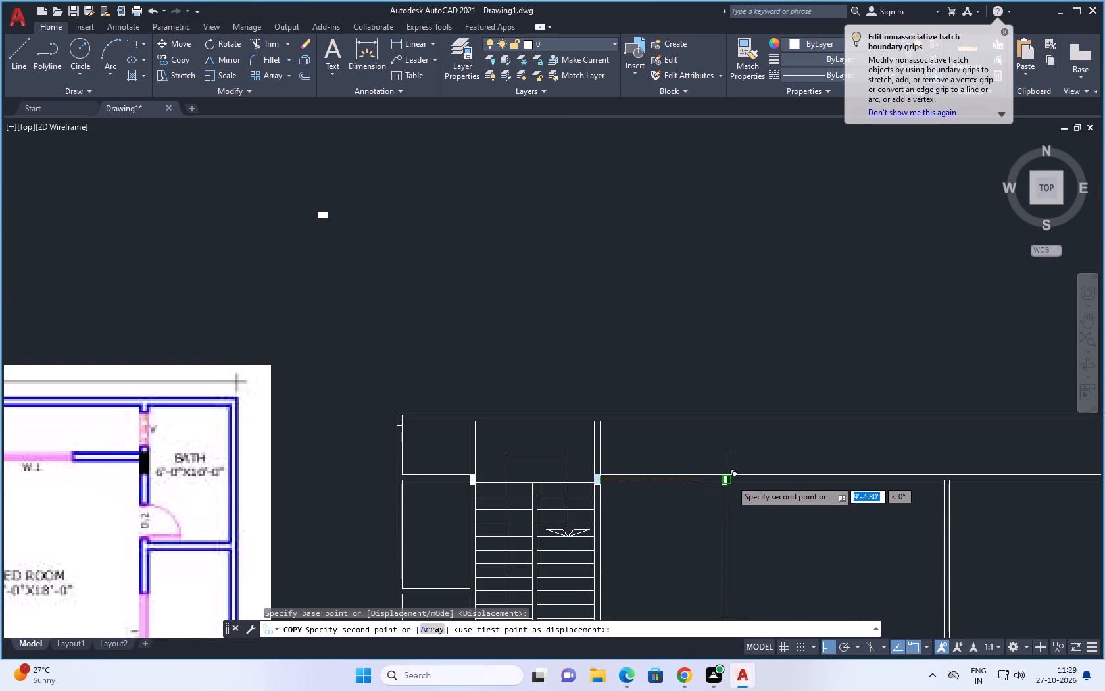
{"action": "left_click", "coordinate": [731, 478]}
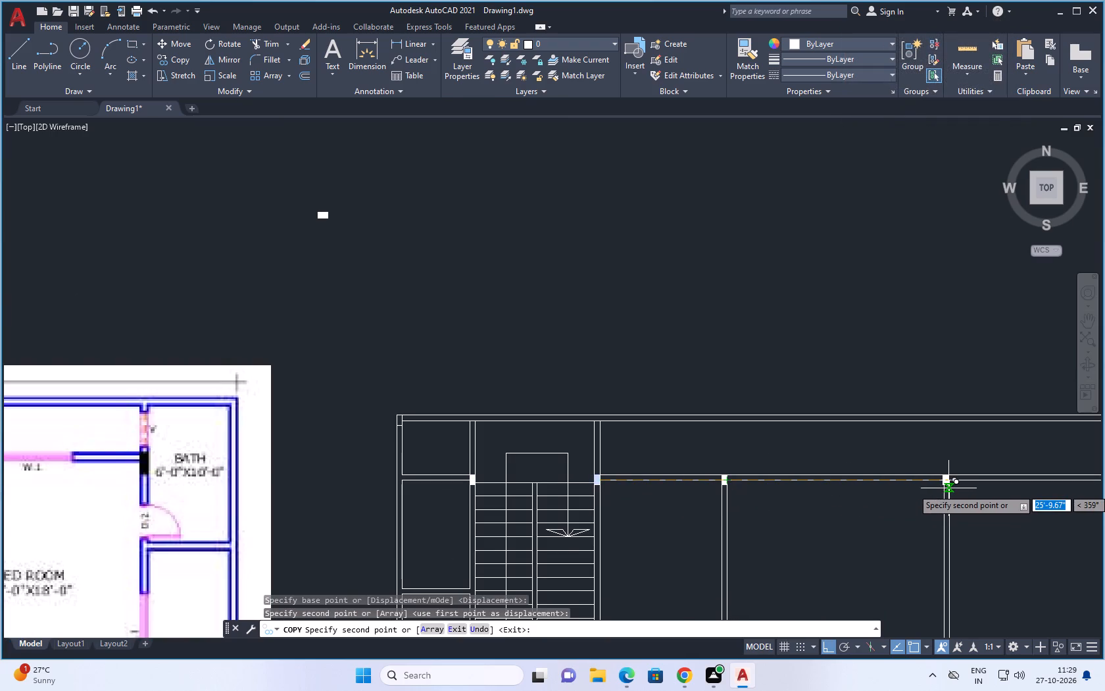
{"action": "scroll", "coordinate": [948, 488], "scroll_direction": "down", "scroll_amount": 2}
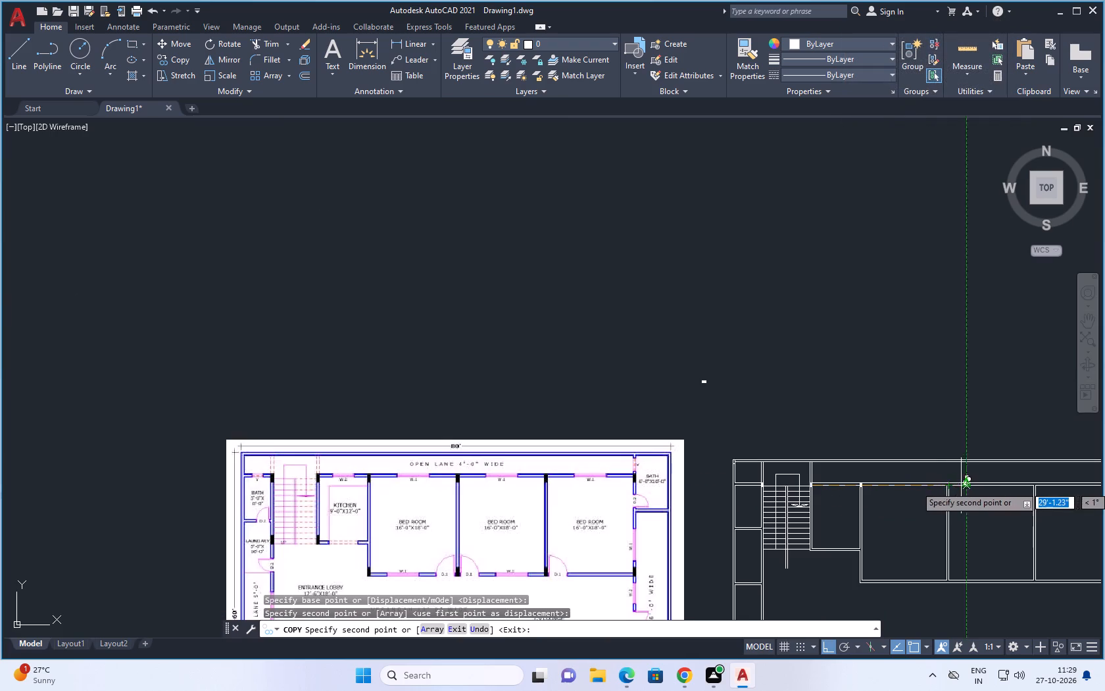
{"action": "scroll", "coordinate": [961, 486], "scroll_direction": "up", "scroll_amount": 4}
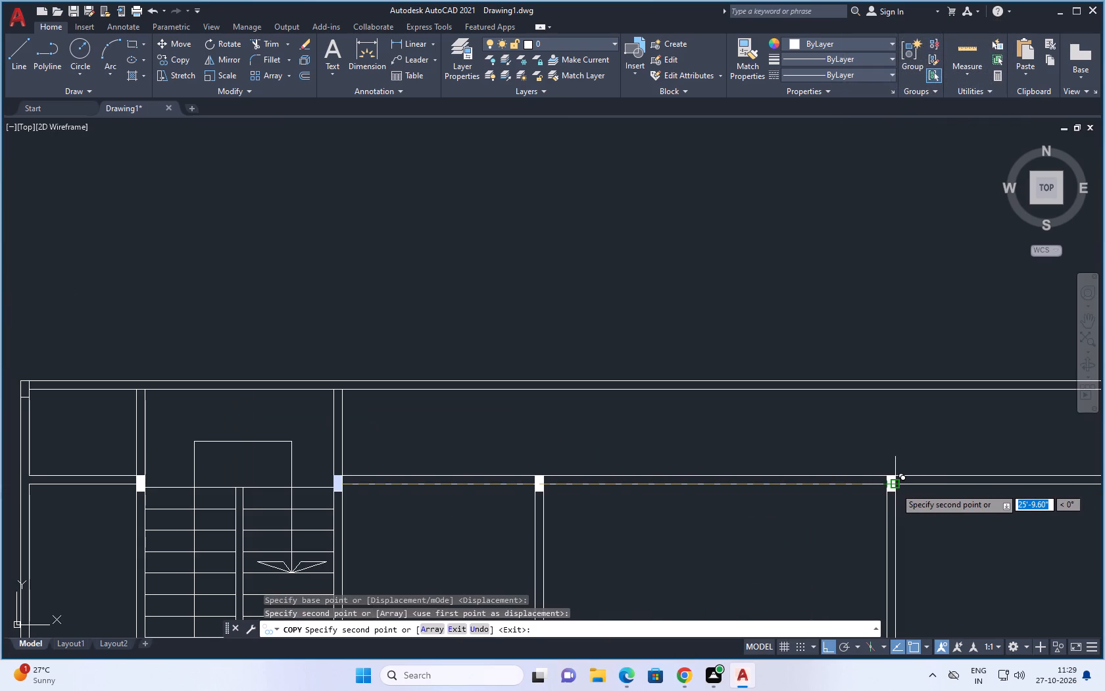
{"action": "left_click", "coordinate": [895, 487]}
{"action": "scroll", "coordinate": [798, 484], "scroll_direction": "down", "scroll_amount": 4}
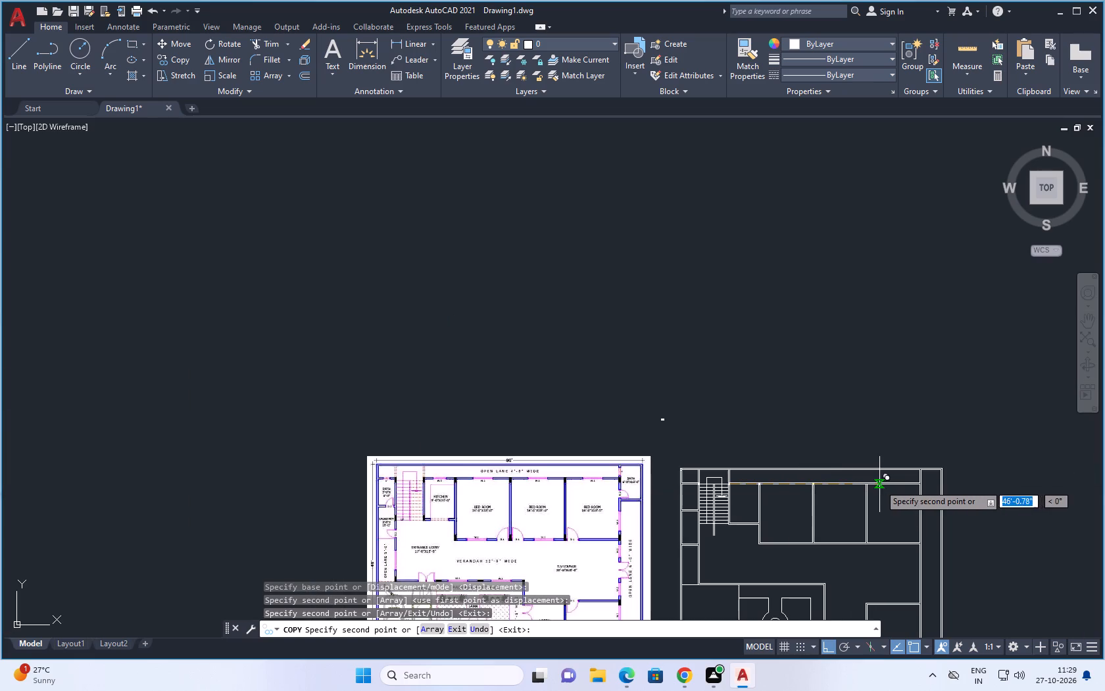
{"action": "scroll", "coordinate": [879, 484], "scroll_direction": "up", "scroll_amount": 4}
{"action": "left_click", "coordinate": [783, 492]}
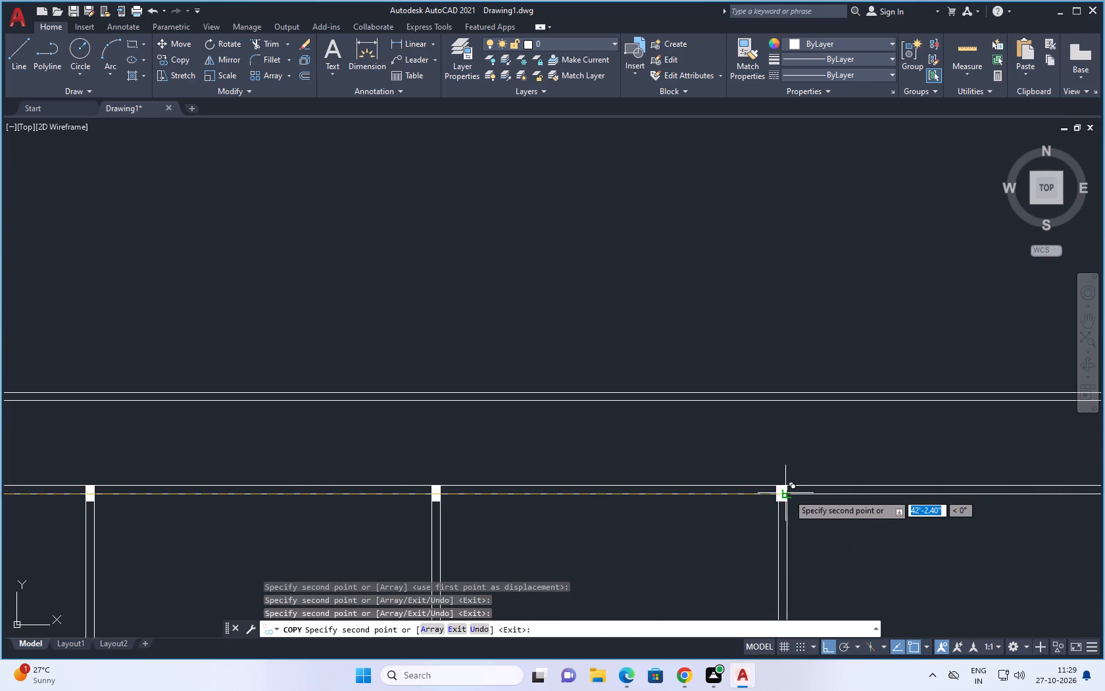
{"action": "scroll", "coordinate": [828, 496], "scroll_direction": "down", "scroll_amount": 4}
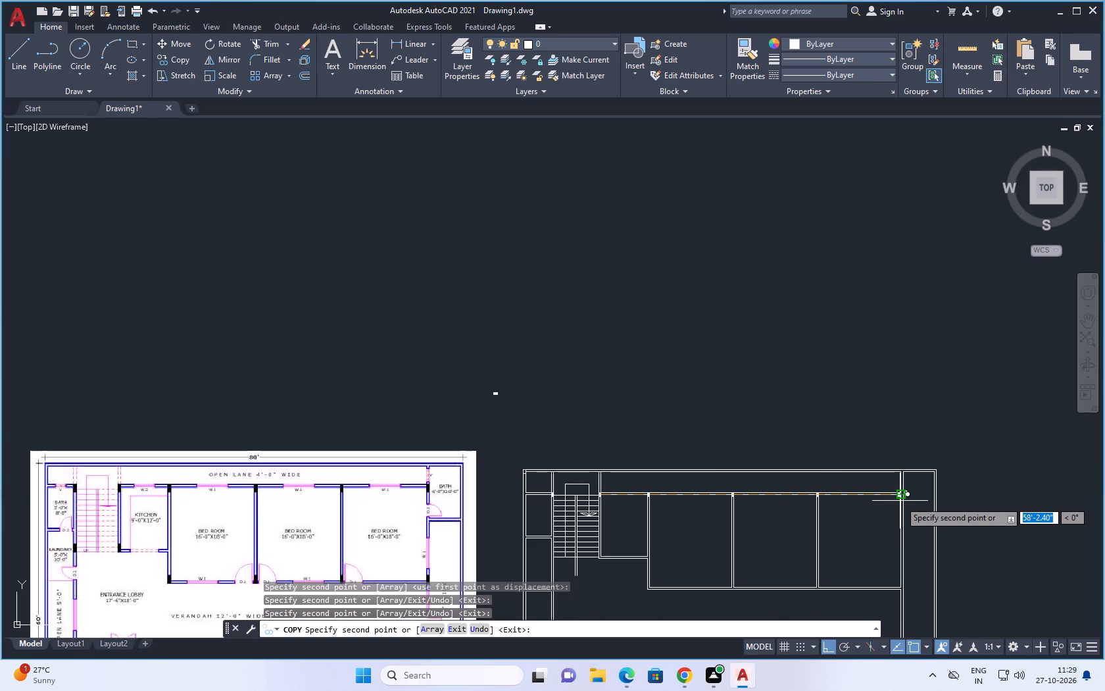
{"action": "key", "text": "space"}
Copy the third bedroom's upper-left column to the junction at that bedroom's upper-right corner, beside the bath.
{"action": "scroll", "coordinate": [823, 494], "scroll_direction": "up", "scroll_amount": 5}
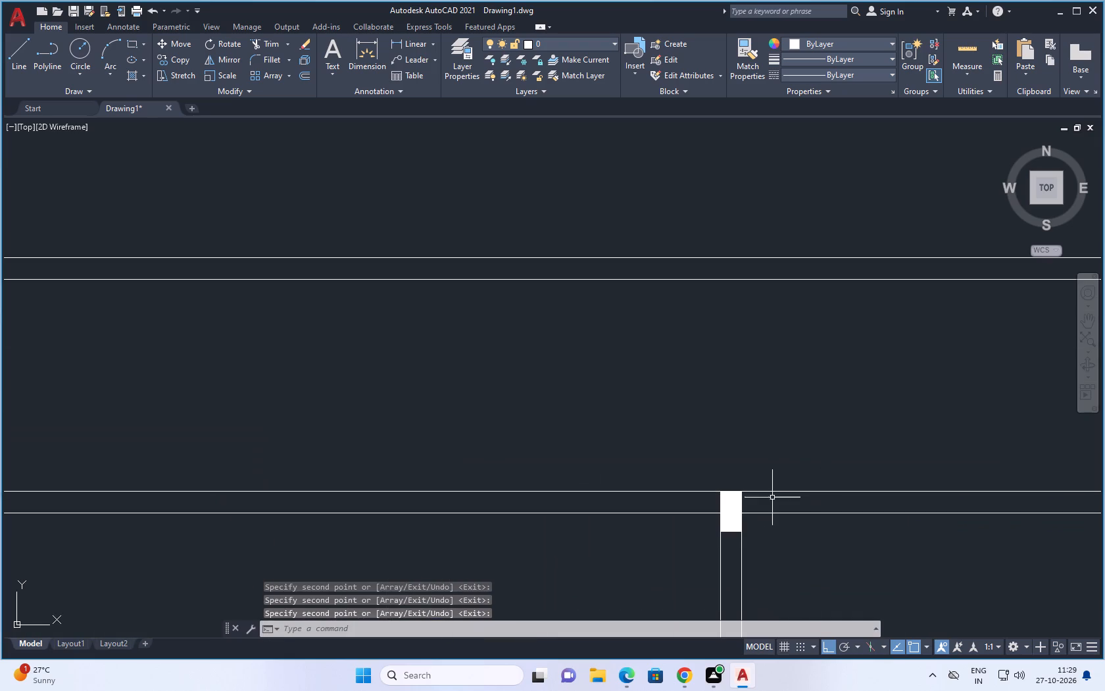
{"action": "left_click", "coordinate": [738, 509]}
{"action": "right_click", "coordinate": [737, 509]}
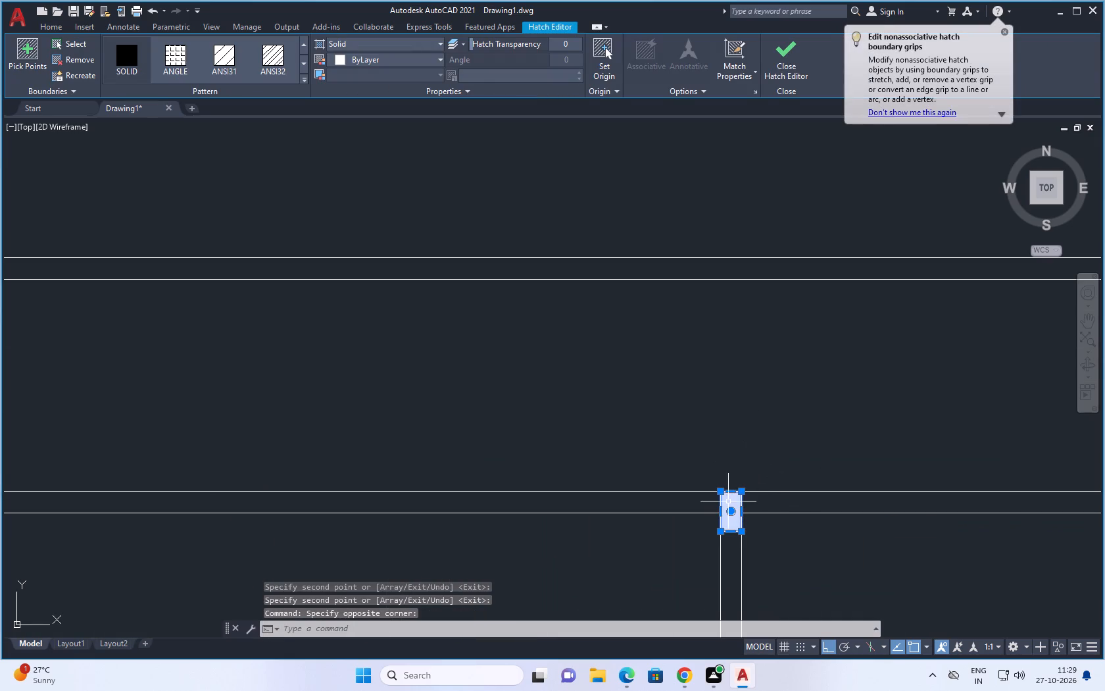
{"action": "right_click", "coordinate": [733, 423]}
{"action": "left_click", "coordinate": [748, 209]}
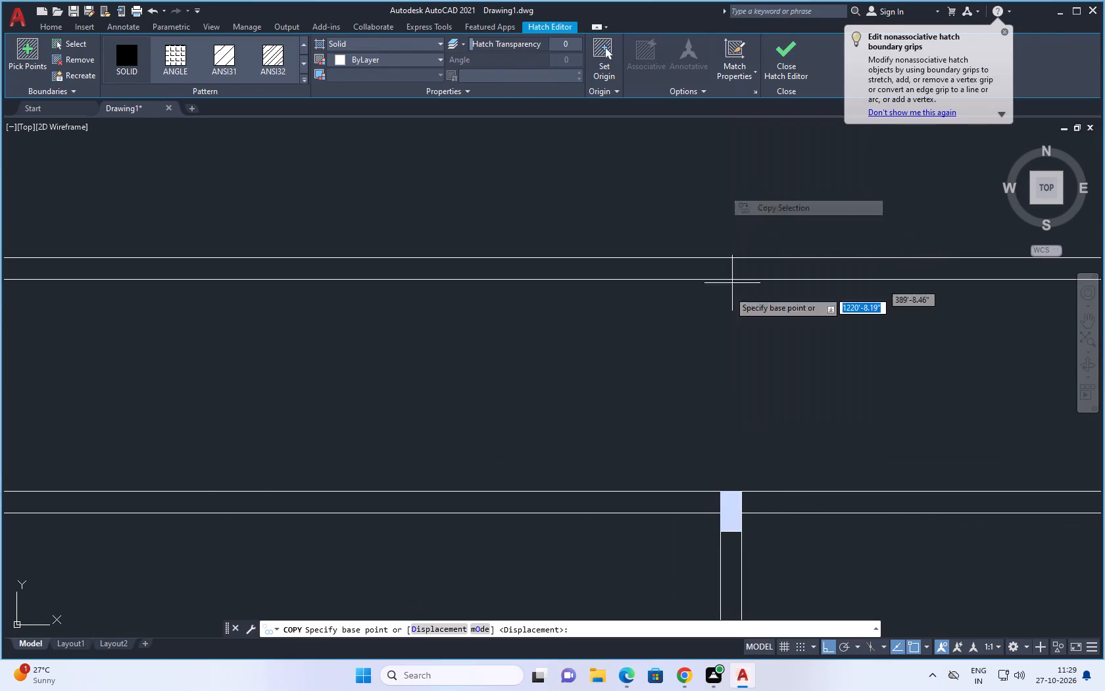
{"action": "left_click", "coordinate": [720, 514]}
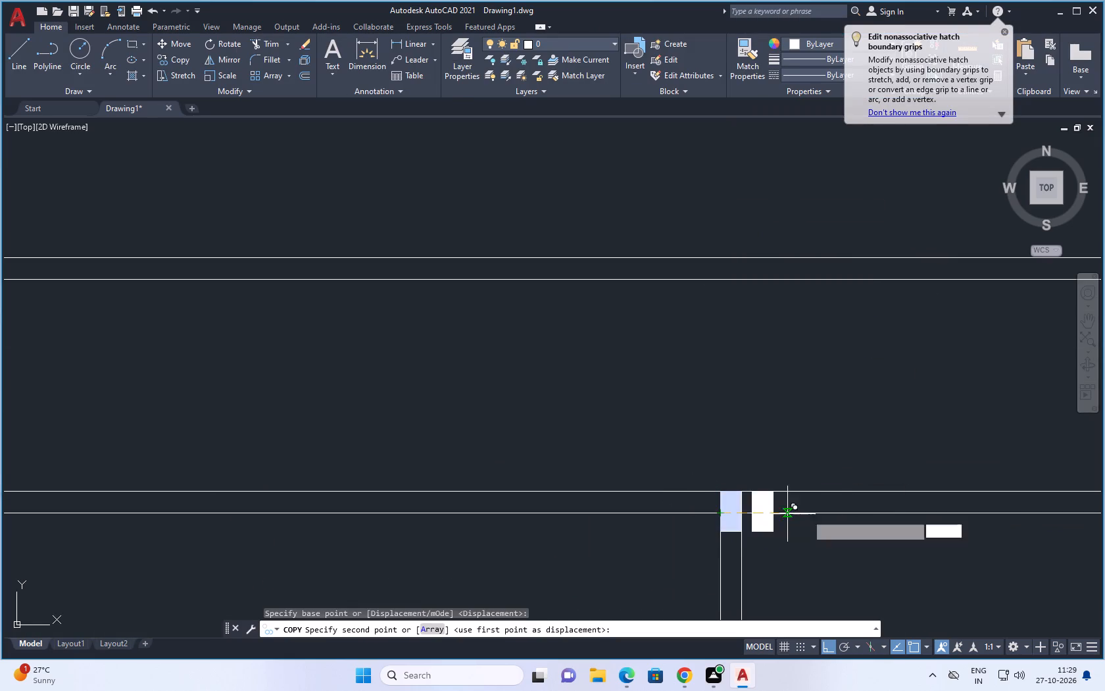
{"action": "scroll", "coordinate": [664, 484], "scroll_direction": "down", "scroll_amount": 4}
{"action": "scroll", "coordinate": [808, 489], "scroll_direction": "up", "scroll_amount": 4}
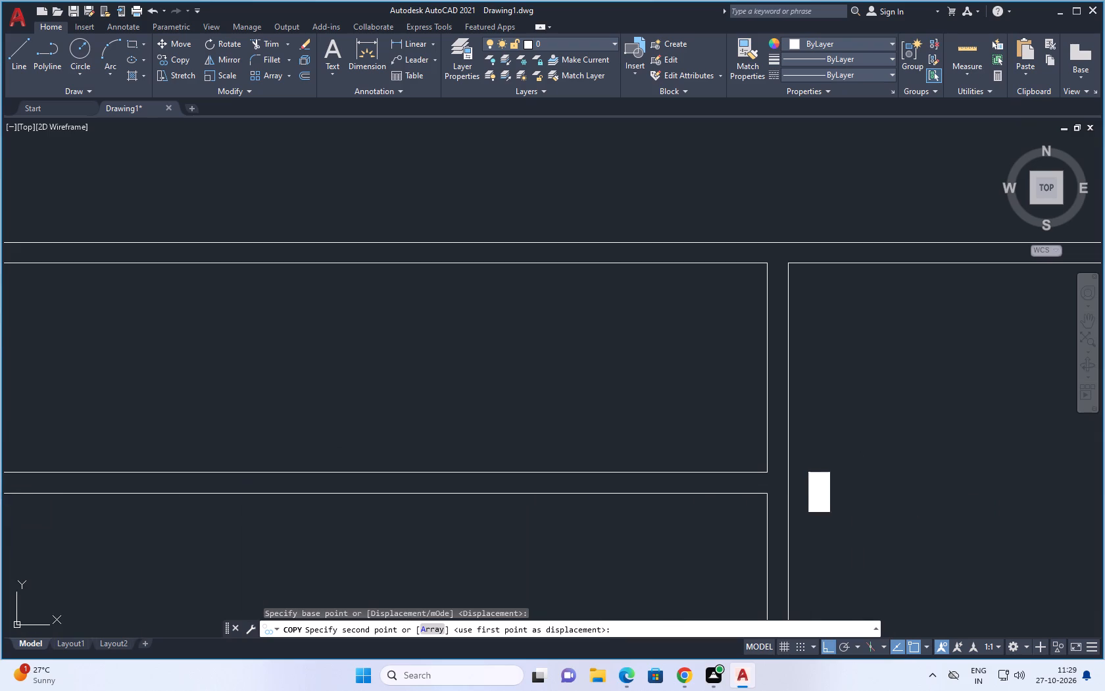
{"action": "left_click", "coordinate": [768, 494]}
{"action": "scroll", "coordinate": [815, 434], "scroll_direction": "down", "scroll_amount": 4}
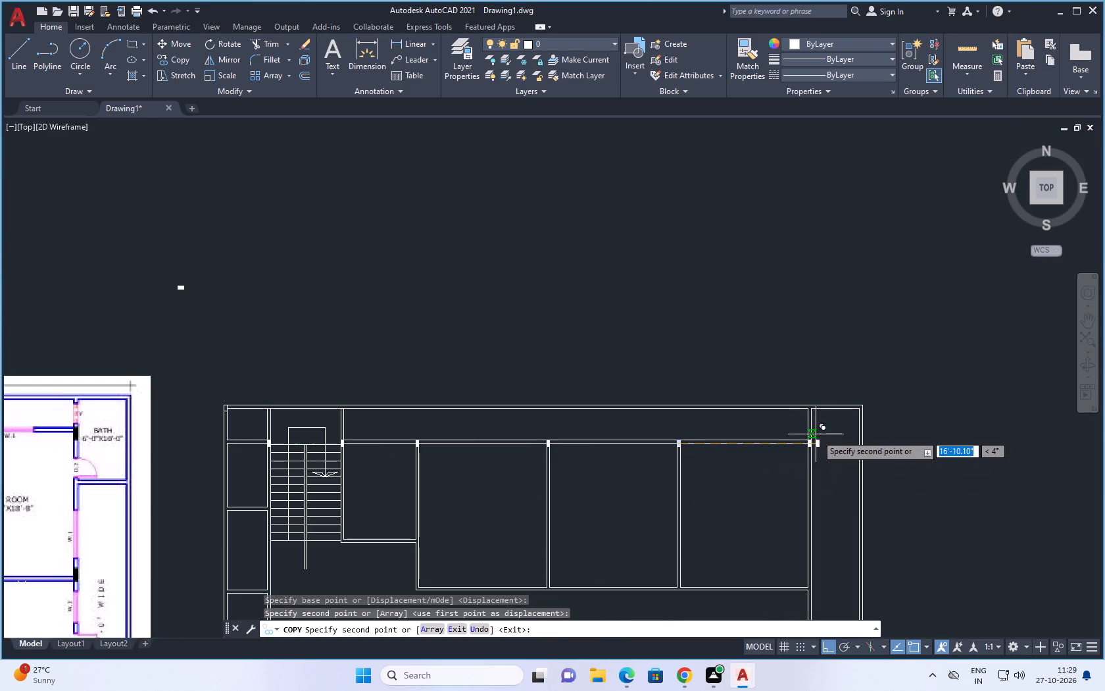
{"action": "scroll", "coordinate": [817, 434], "scroll_direction": "down", "scroll_amount": 3}
{"action": "scroll", "coordinate": [662, 478], "scroll_direction": "up", "scroll_amount": 2}
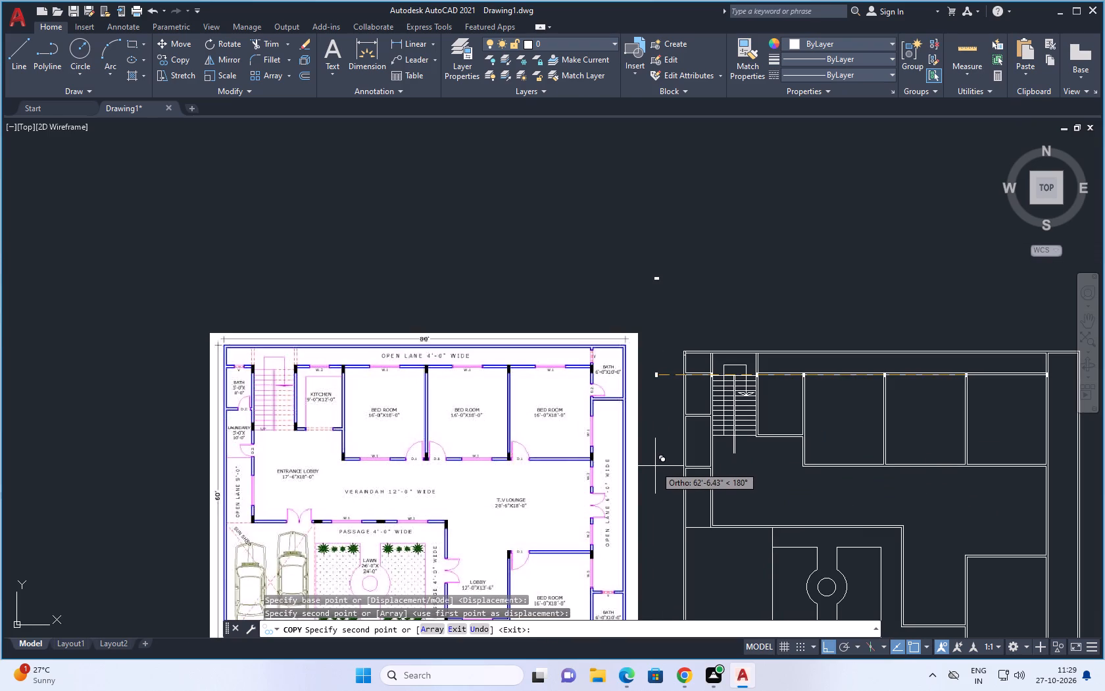
{"action": "key", "text": "Escape"}
Copy the filled column from the first bedroom's upper-left corner straight down to that bedroom's lower-left outer wall corner.
{"action": "scroll", "coordinate": [655, 466], "scroll_direction": "down", "scroll_amount": 1}
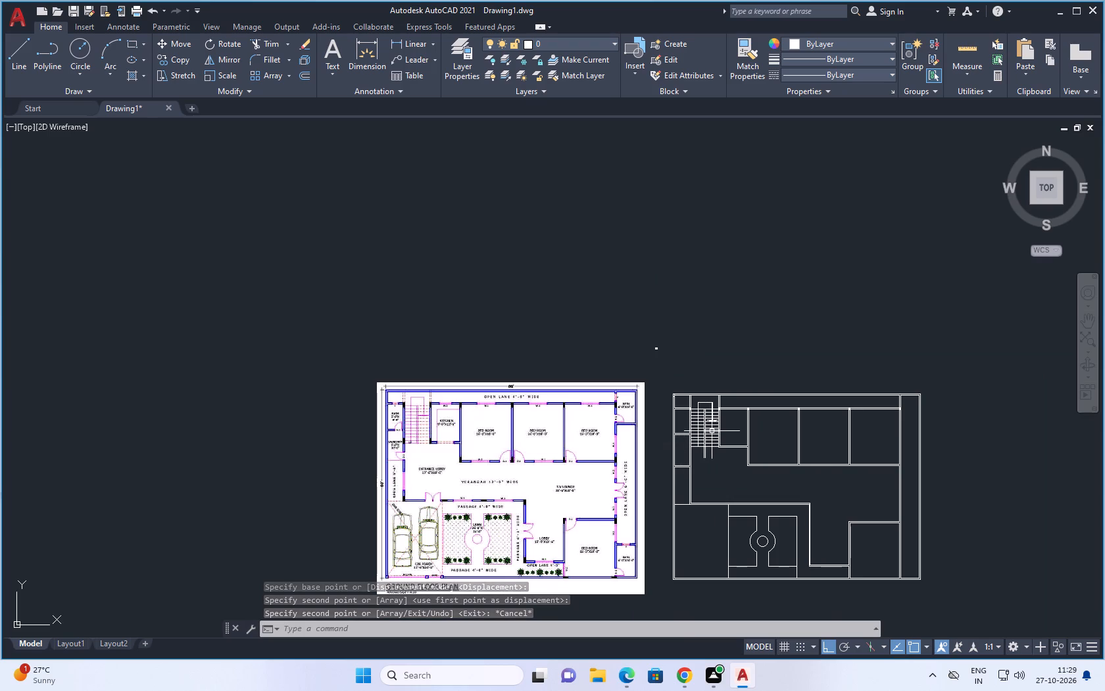
{"action": "scroll", "coordinate": [732, 418], "scroll_direction": "up", "scroll_amount": 2}
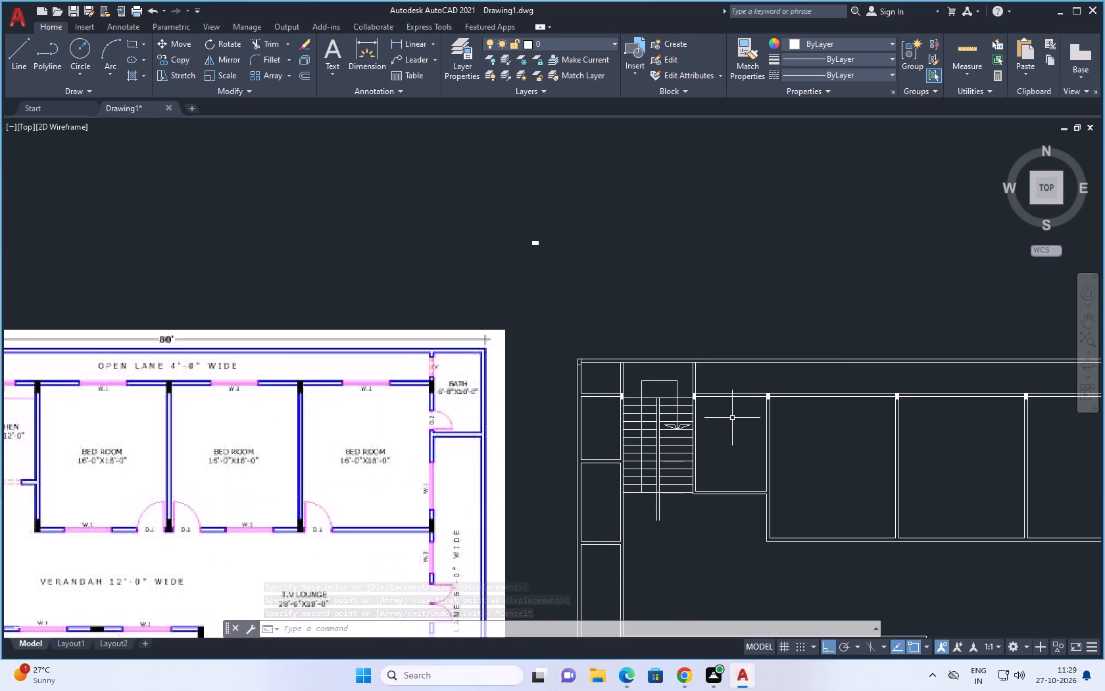
{"action": "left_click", "coordinate": [769, 396]}
{"action": "right_click", "coordinate": [768, 396]}
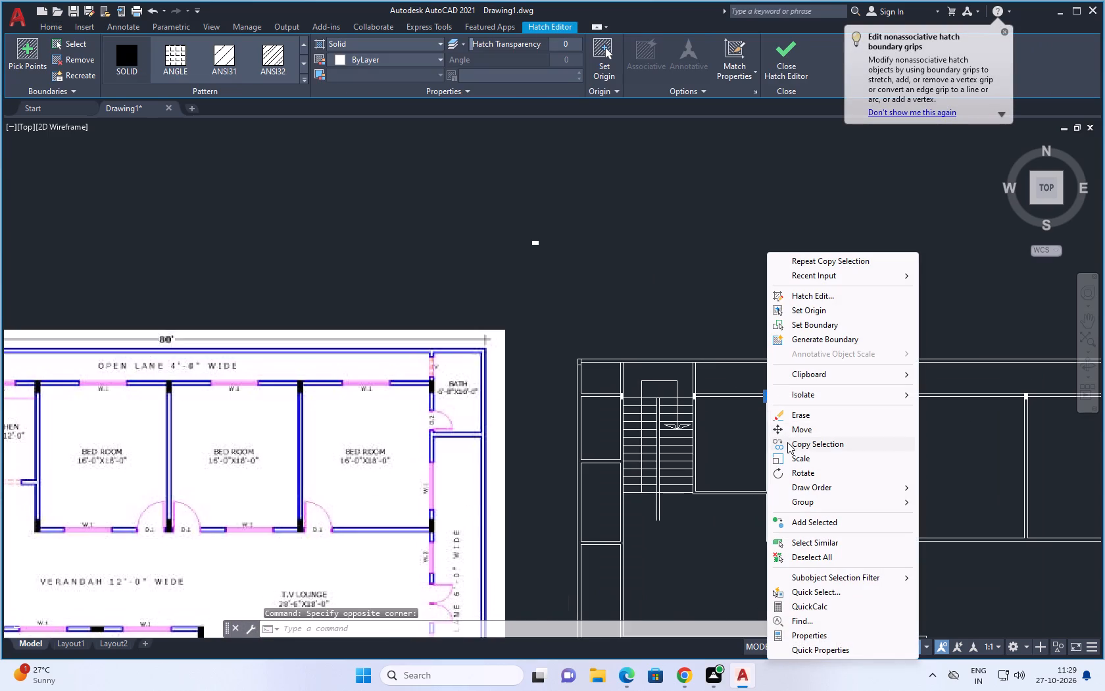
{"action": "left_click", "coordinate": [787, 442]}
{"action": "scroll", "coordinate": [763, 381], "scroll_direction": "up", "scroll_amount": 4}
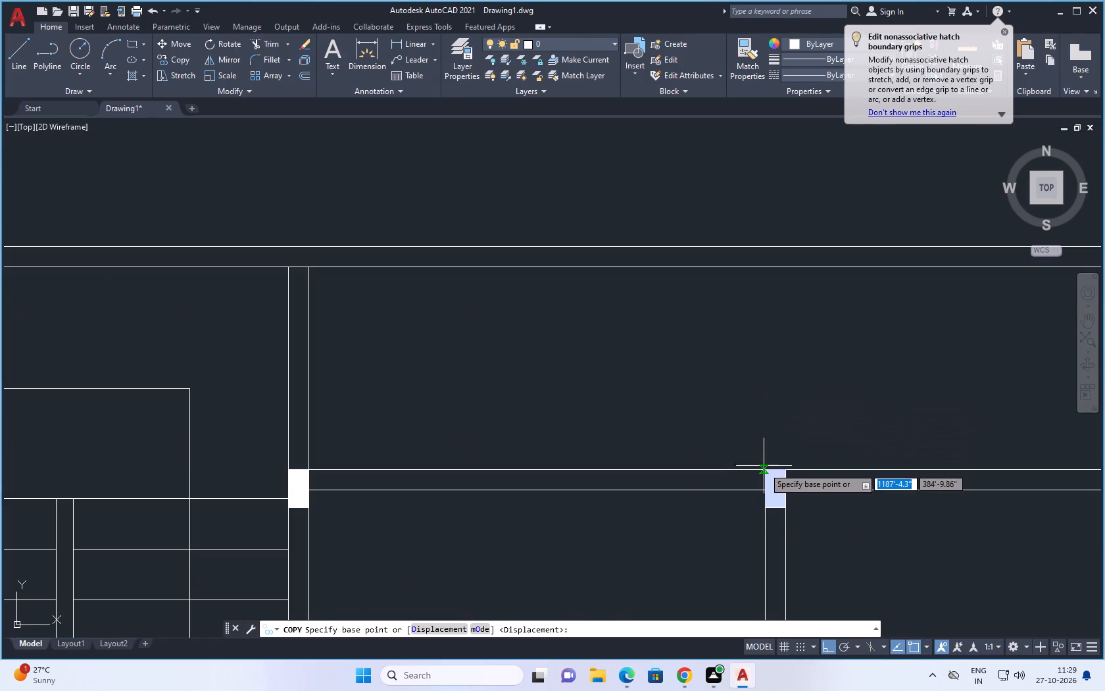
{"action": "scroll", "coordinate": [772, 513], "scroll_direction": "up", "scroll_amount": 3}
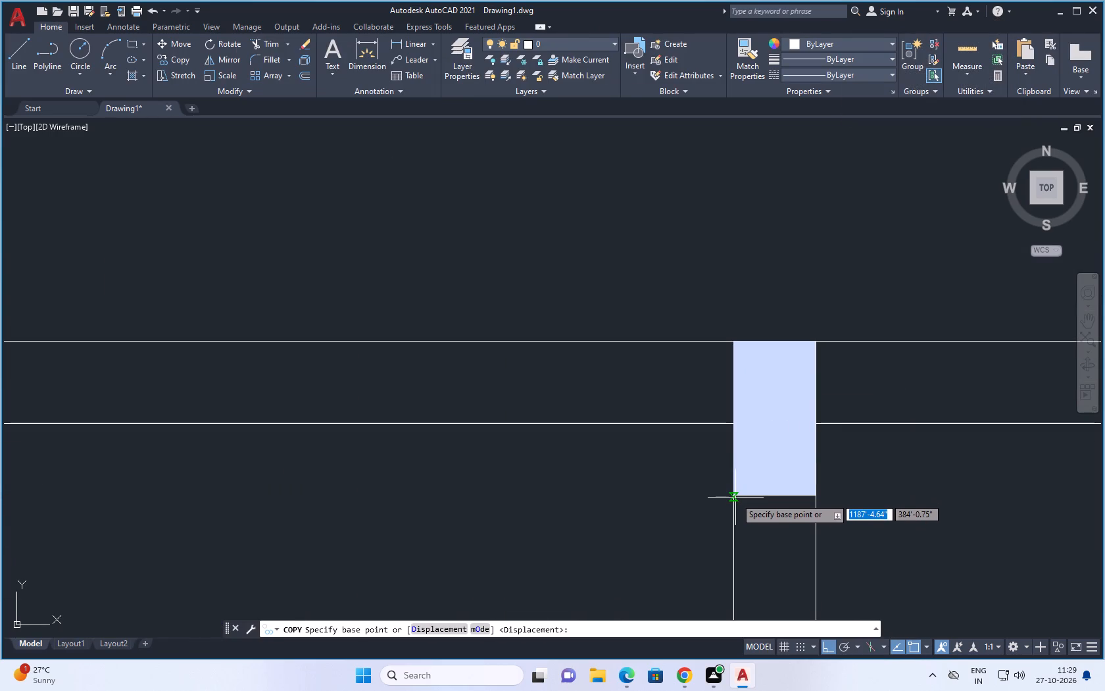
{"action": "scroll", "coordinate": [733, 495], "scroll_direction": "up", "scroll_amount": 5}
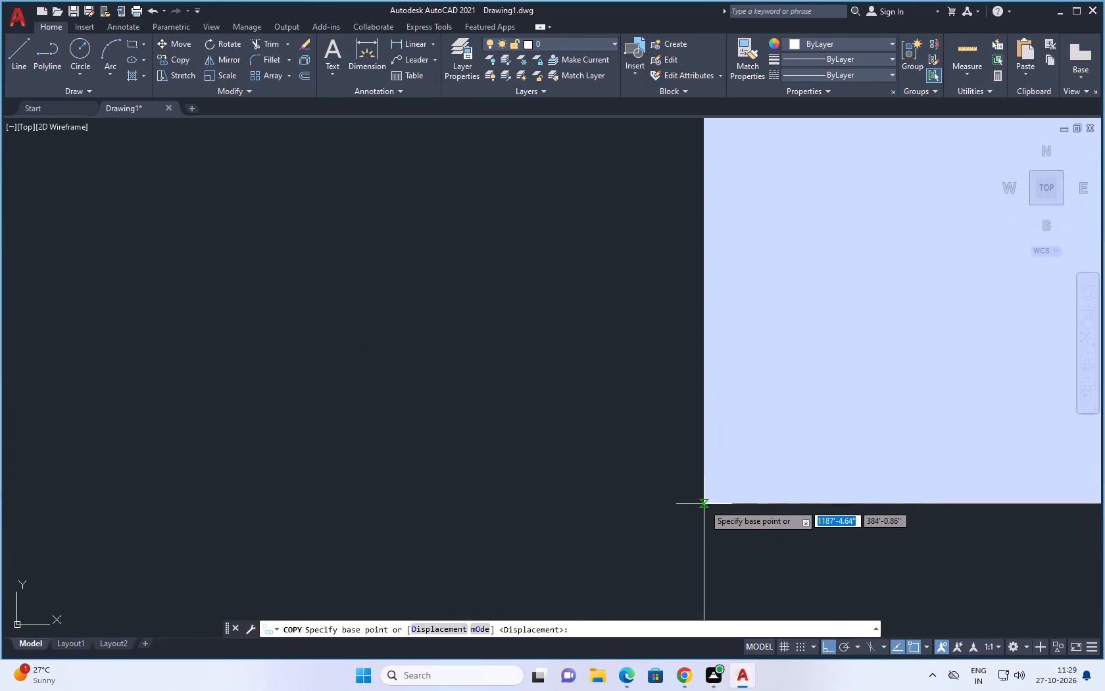
{"action": "scroll", "coordinate": [704, 503], "scroll_direction": "up", "scroll_amount": 13}
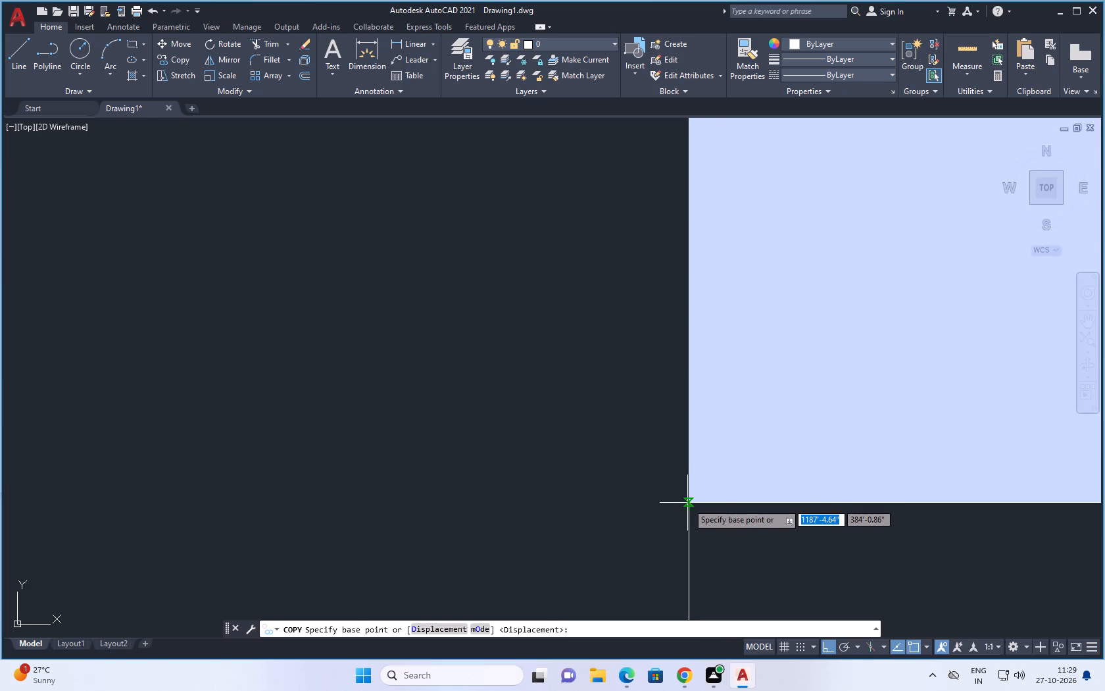
{"action": "scroll", "coordinate": [689, 499], "scroll_direction": "up", "scroll_amount": 5}
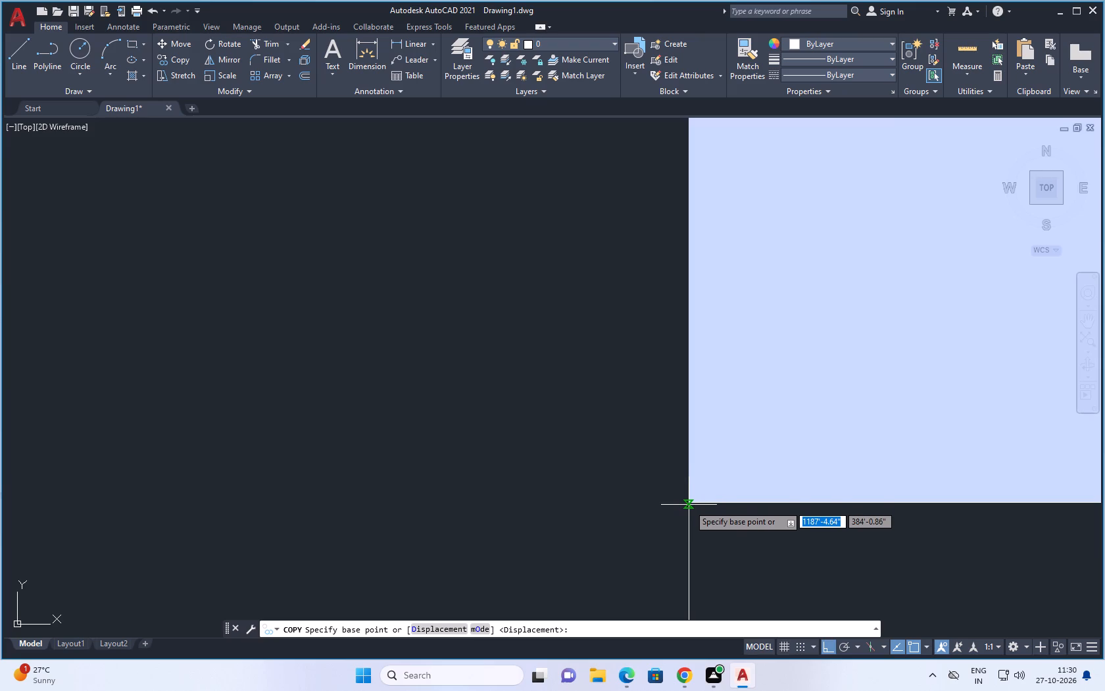
{"action": "left_click", "coordinate": [690, 503]}
{"action": "scroll", "coordinate": [670, 464], "scroll_direction": "down", "scroll_amount": 4}
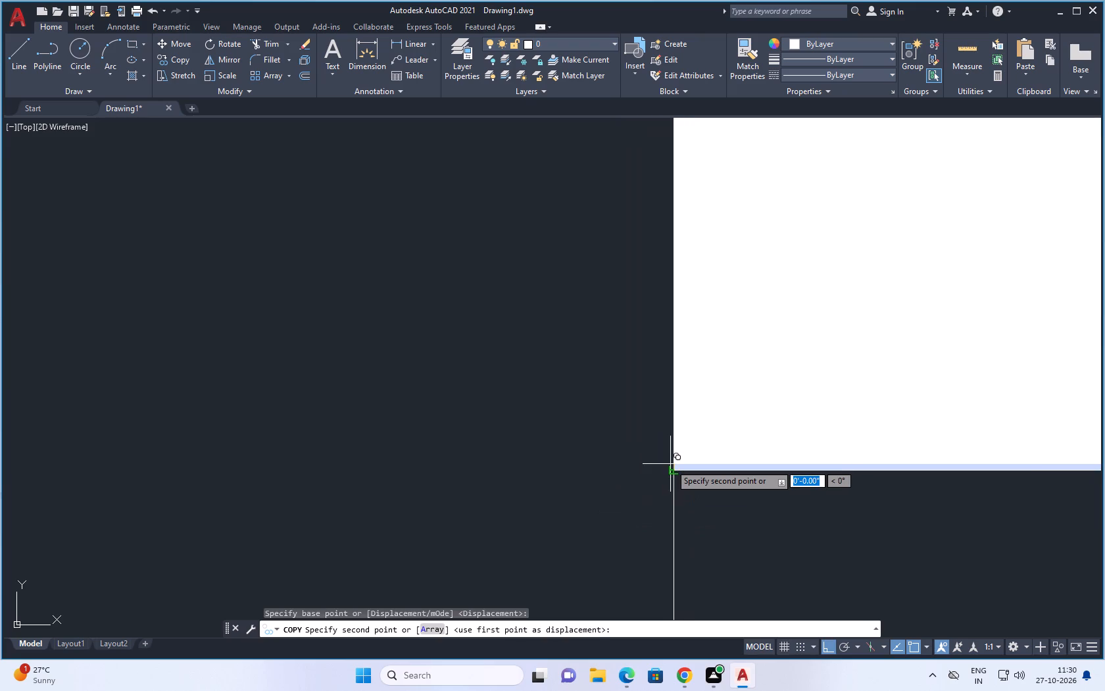
{"action": "scroll", "coordinate": [670, 464], "scroll_direction": "down", "scroll_amount": 20}
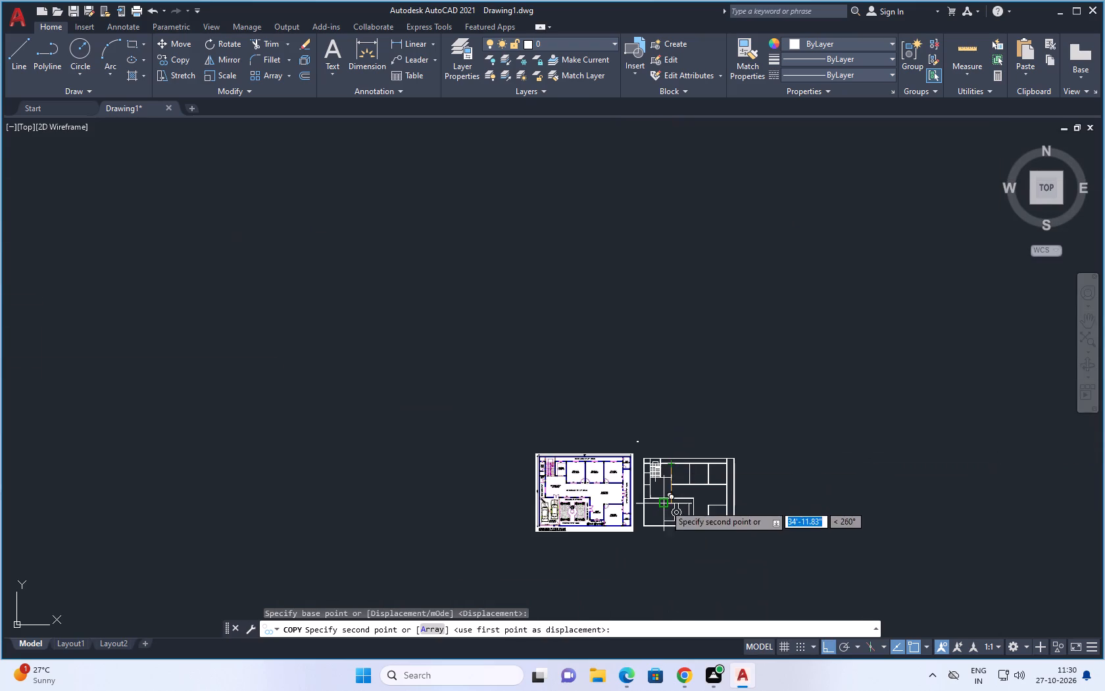
{"action": "scroll", "coordinate": [671, 490], "scroll_direction": "up", "scroll_amount": 14}
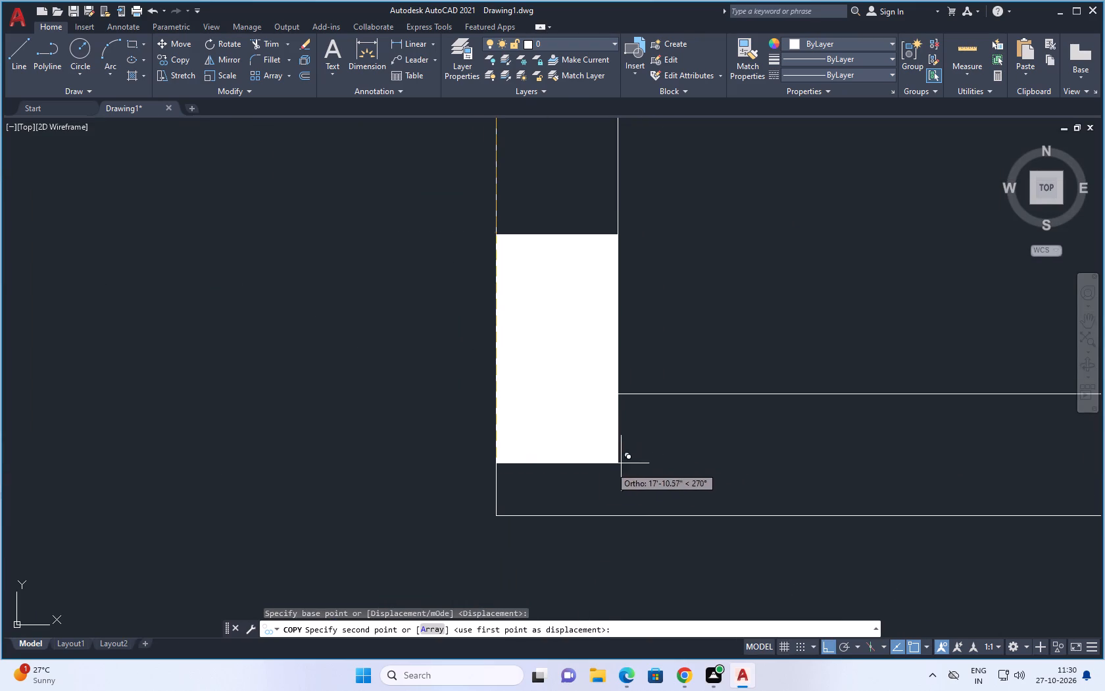
{"action": "left_click", "coordinate": [499, 515]}
{"action": "scroll", "coordinate": [594, 505], "scroll_direction": "down", "scroll_amount": 4}
{"action": "scroll", "coordinate": [529, 487], "scroll_direction": "down", "scroll_amount": 5}
{"action": "scroll", "coordinate": [612, 480], "scroll_direction": "up", "scroll_amount": 2}
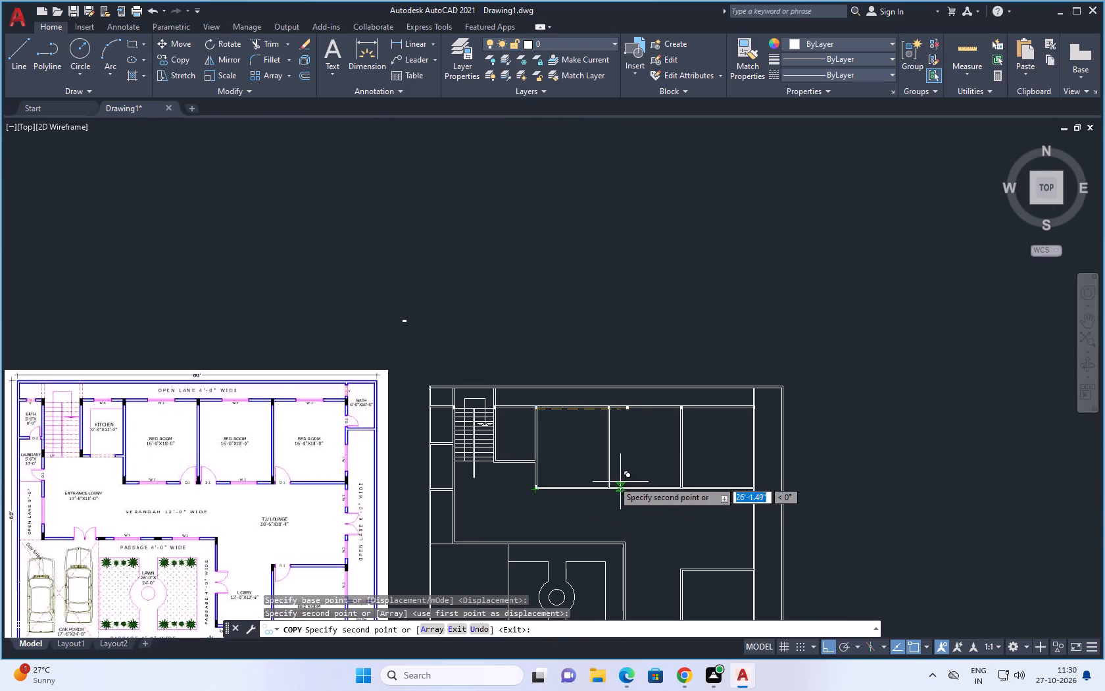
{"action": "scroll", "coordinate": [611, 480], "scroll_direction": "up", "scroll_amount": 2}
{"action": "key", "text": "Escape"}
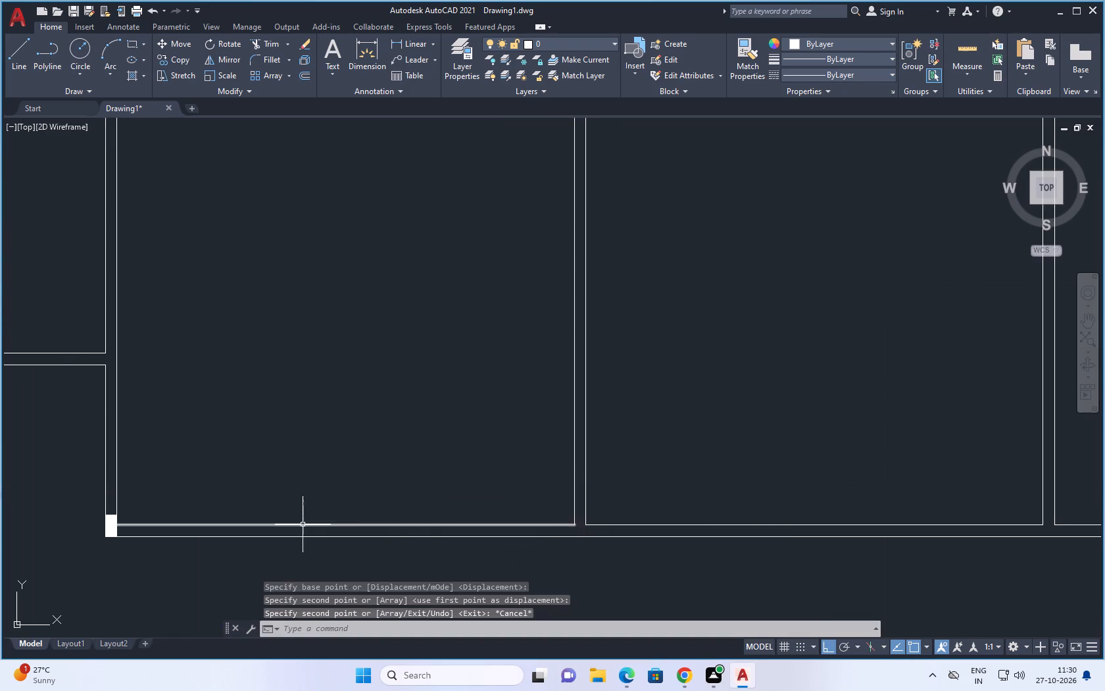
Copy the first bedroom's lower-left column along the verandah wall to the lower-left junctions of the second and third bedrooms.
{"action": "scroll", "coordinate": [368, 497], "scroll_direction": "down", "scroll_amount": 2}
{"action": "scroll", "coordinate": [248, 515], "scroll_direction": "up", "scroll_amount": 3}
{"action": "left_click", "coordinate": [333, 493]}
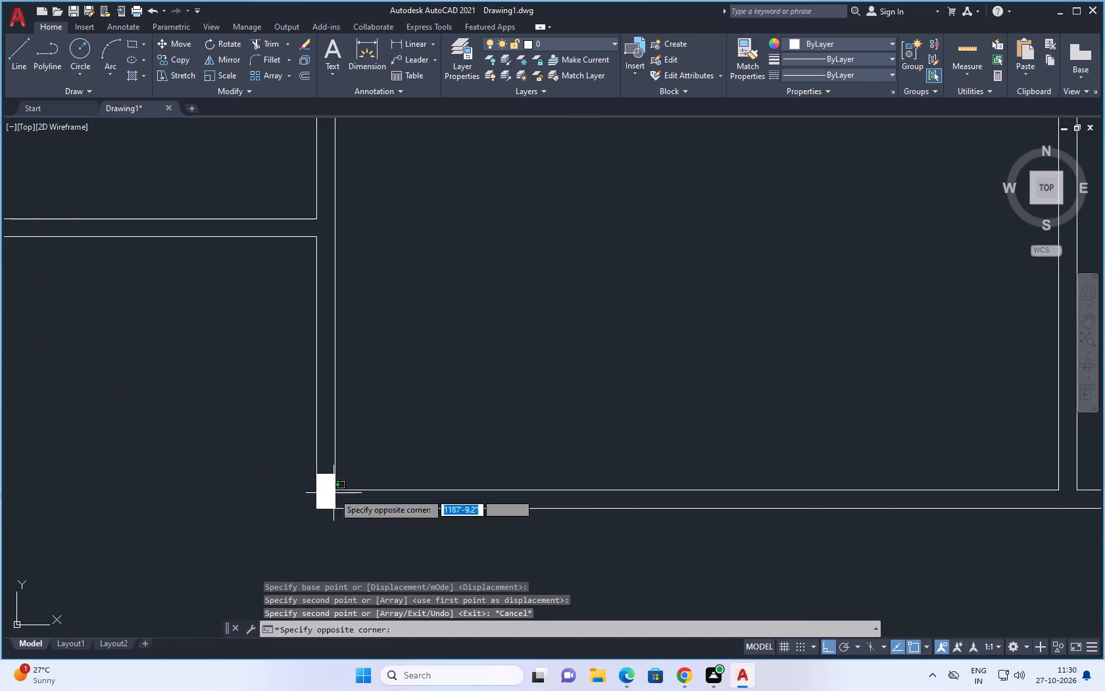
{"action": "right_click", "coordinate": [339, 482]}
{"action": "scroll", "coordinate": [388, 267], "scroll_direction": "up", "scroll_amount": 1}
{"action": "left_click", "coordinate": [389, 263]}
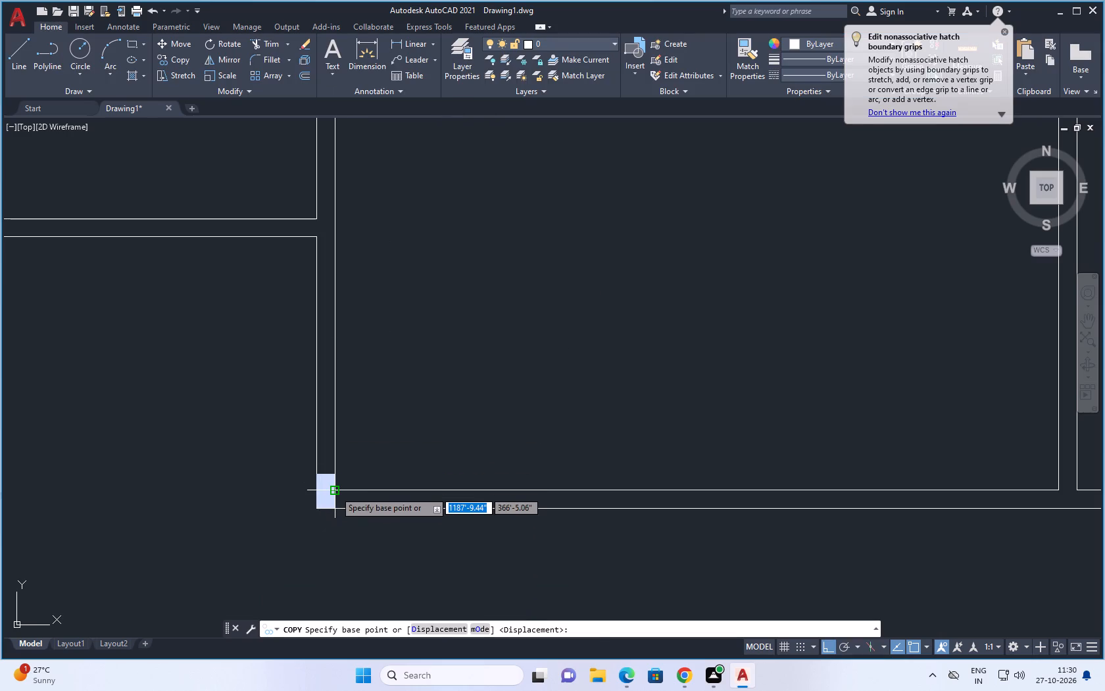
{"action": "left_click", "coordinate": [335, 491]}
{"action": "scroll", "coordinate": [420, 491], "scroll_direction": "down", "scroll_amount": 4}
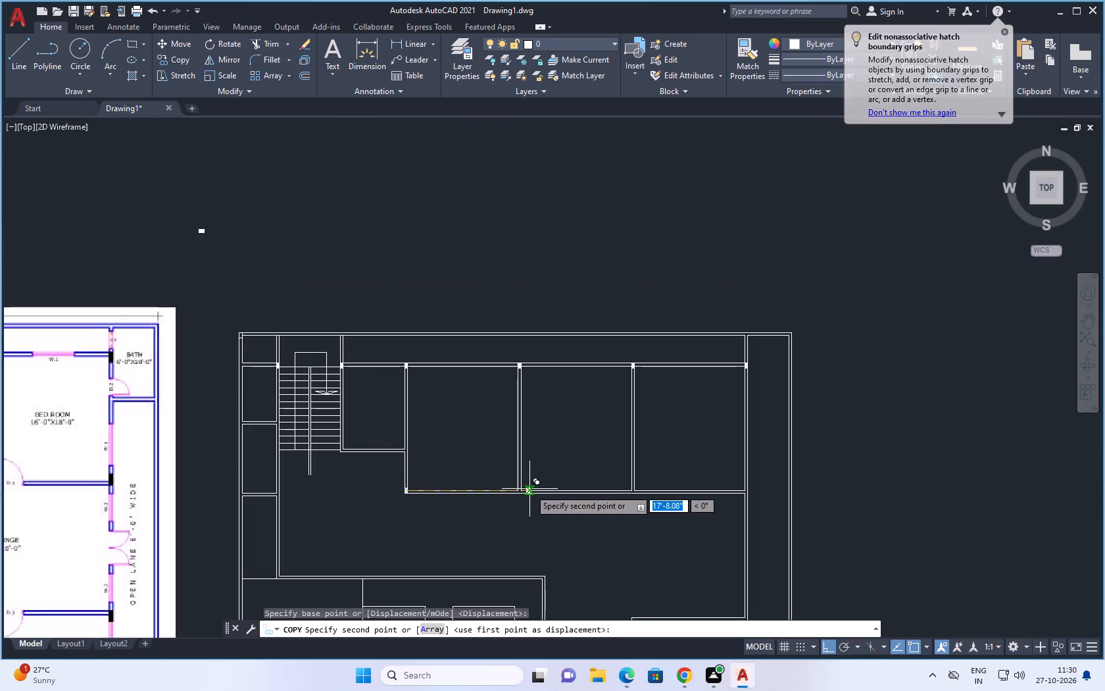
{"action": "scroll", "coordinate": [519, 490], "scroll_direction": "up", "scroll_amount": 3}
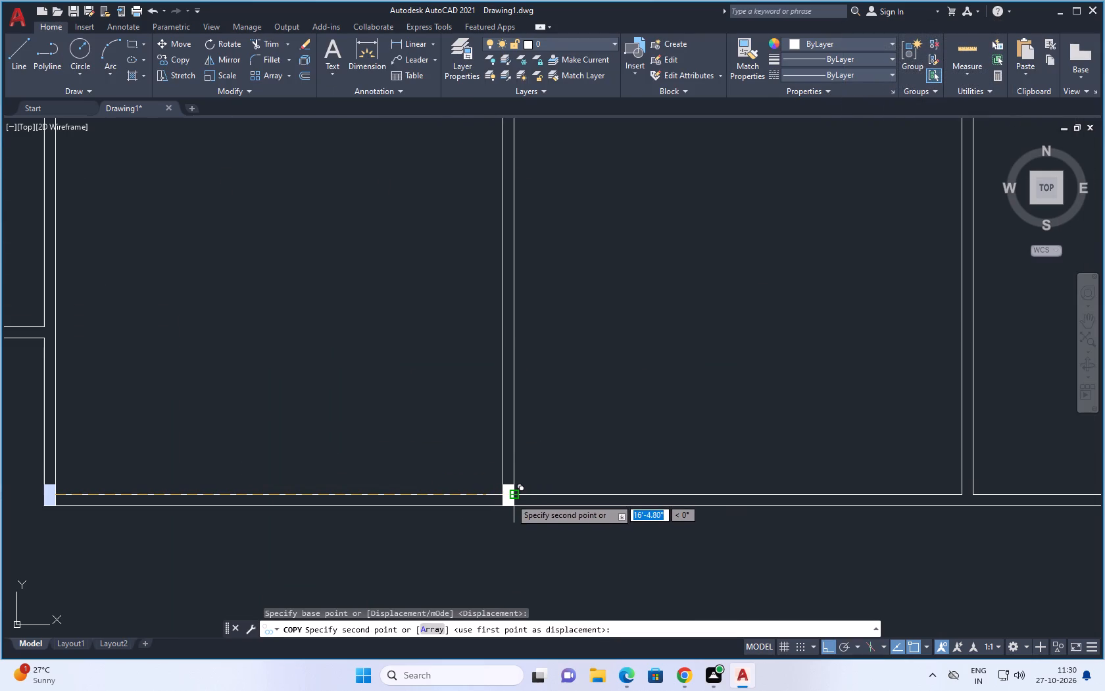
{"action": "left_click", "coordinate": [514, 497]}
{"action": "scroll", "coordinate": [625, 497], "scroll_direction": "down", "scroll_amount": 3}
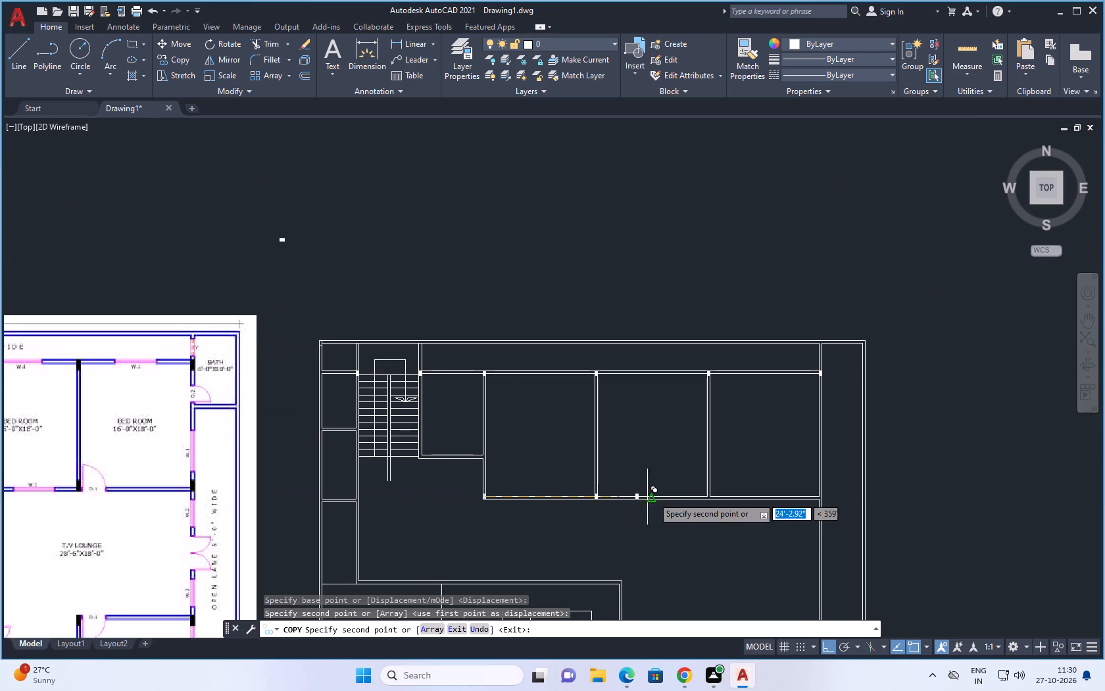
{"action": "scroll", "coordinate": [706, 492], "scroll_direction": "up", "scroll_amount": 3}
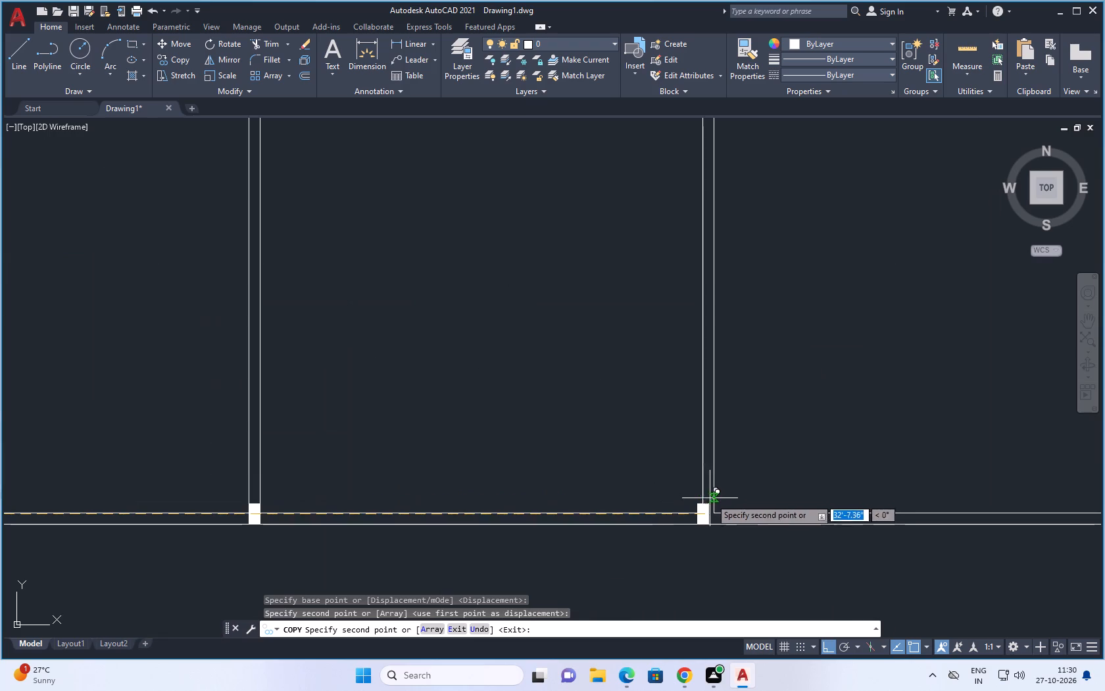
{"action": "left_click", "coordinate": [712, 515]}
{"action": "scroll", "coordinate": [511, 530], "scroll_direction": "down", "scroll_amount": 4}
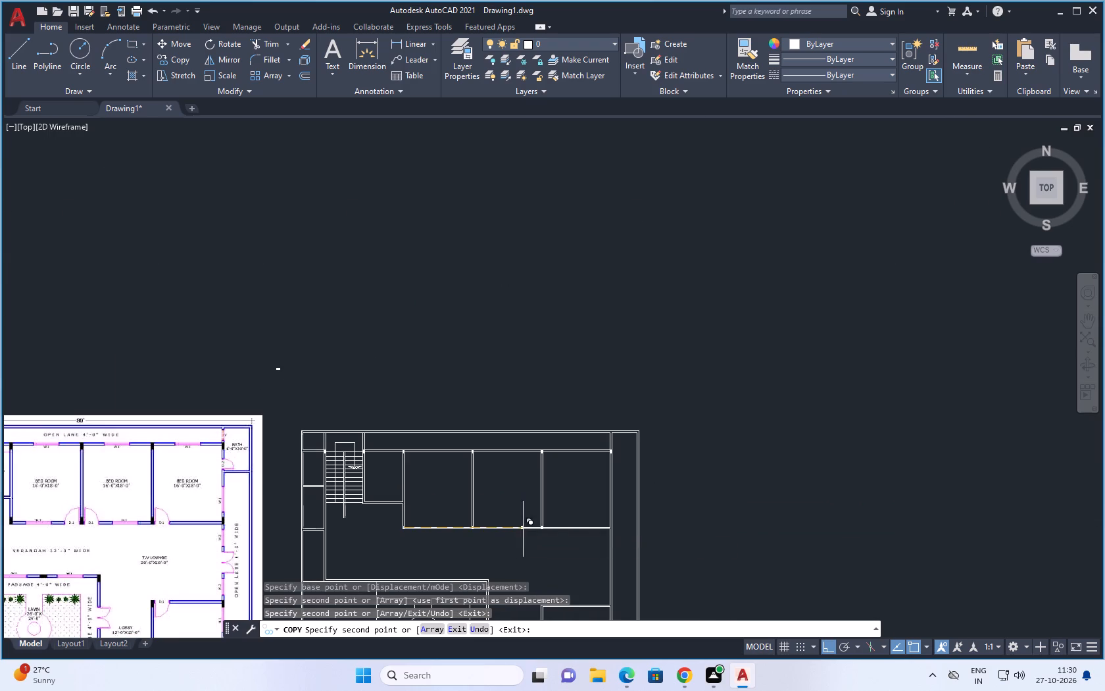
{"action": "scroll", "coordinate": [608, 529], "scroll_direction": "up", "scroll_amount": 3}
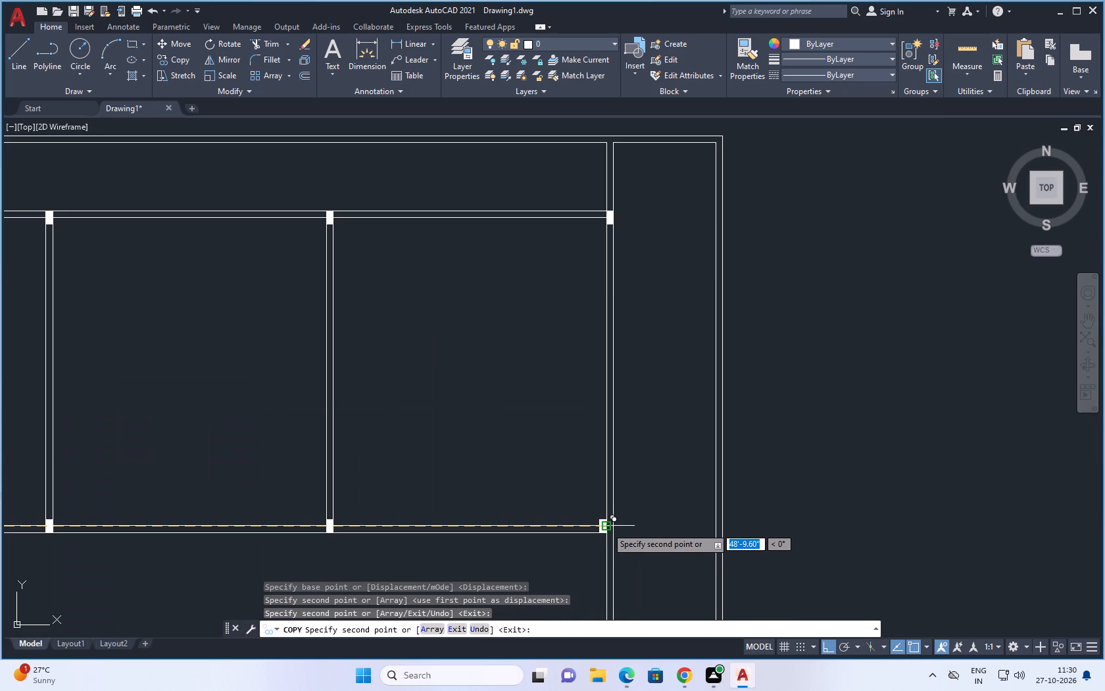
{"action": "key", "text": "Escape"}
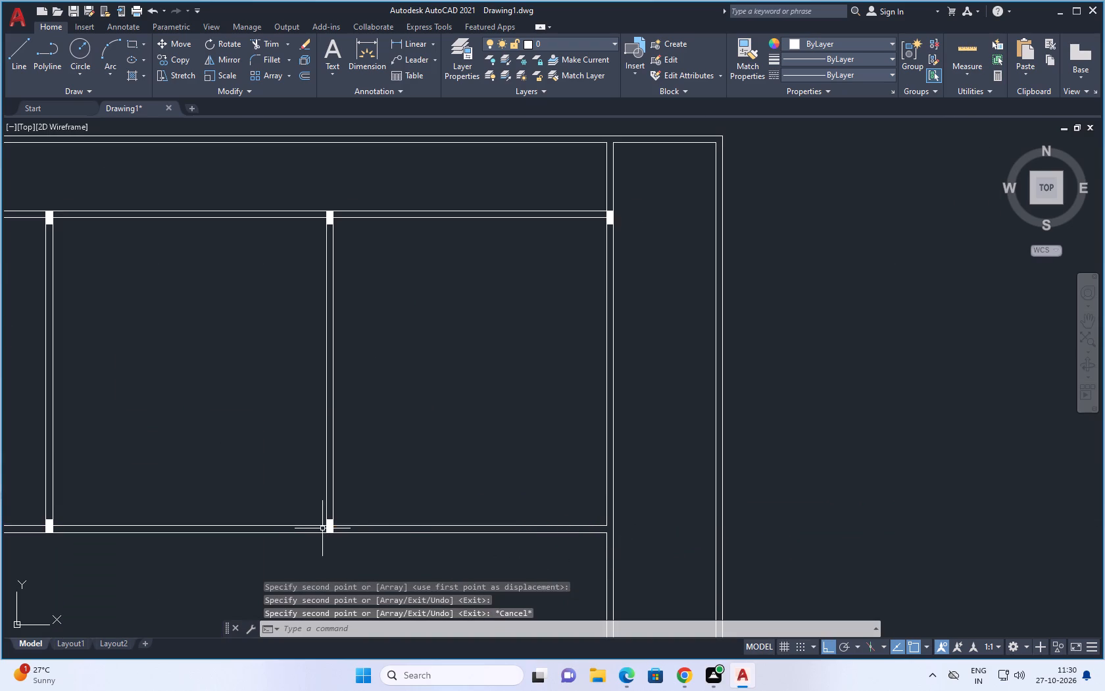
Copy the third bedroom's lower-left column to the wall junction at that bedroom's lower-right corner.
{"action": "left_click", "coordinate": [330, 524]}
{"action": "right_click", "coordinate": [361, 484]}
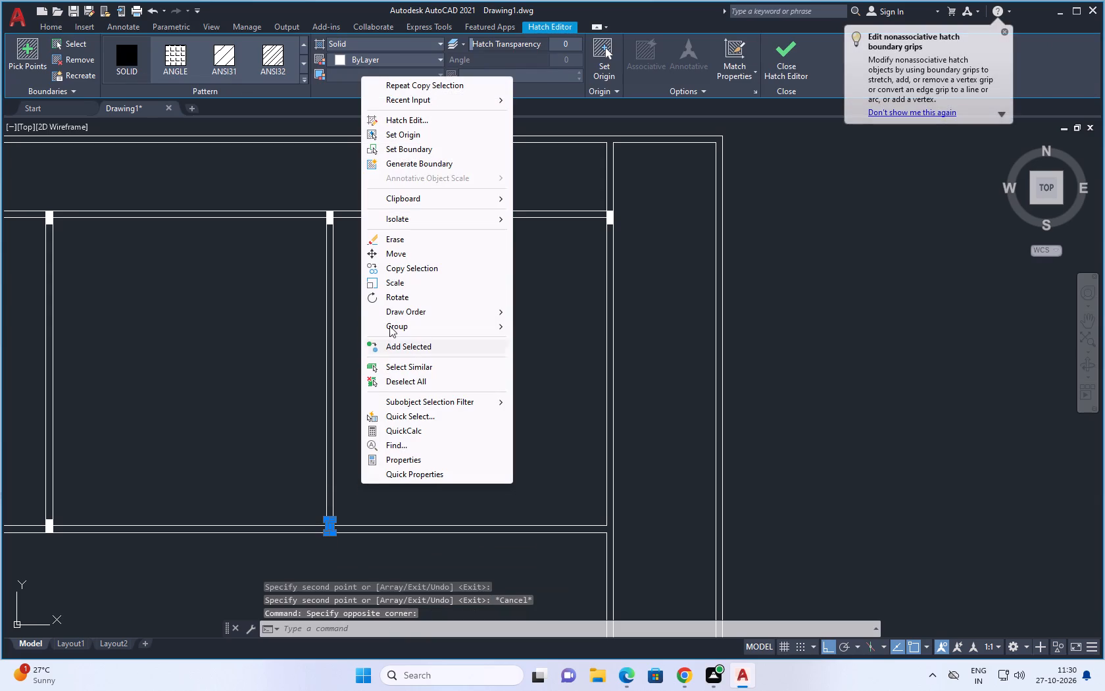
{"action": "left_click", "coordinate": [420, 269]}
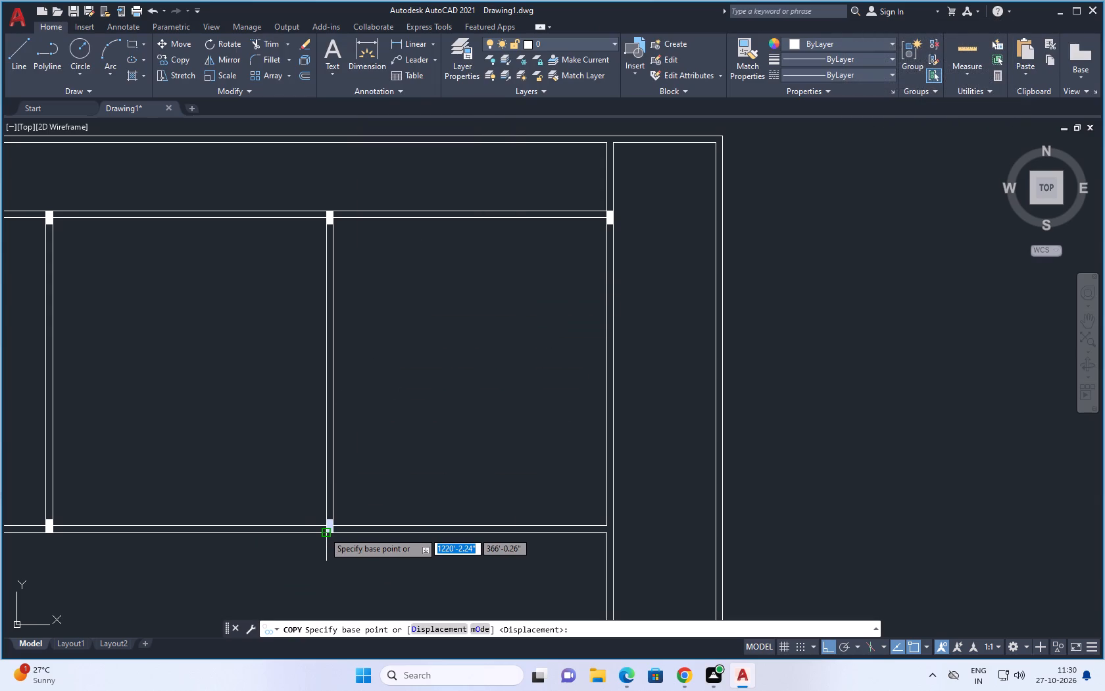
{"action": "scroll", "coordinate": [326, 523], "scroll_direction": "up", "scroll_amount": 3}
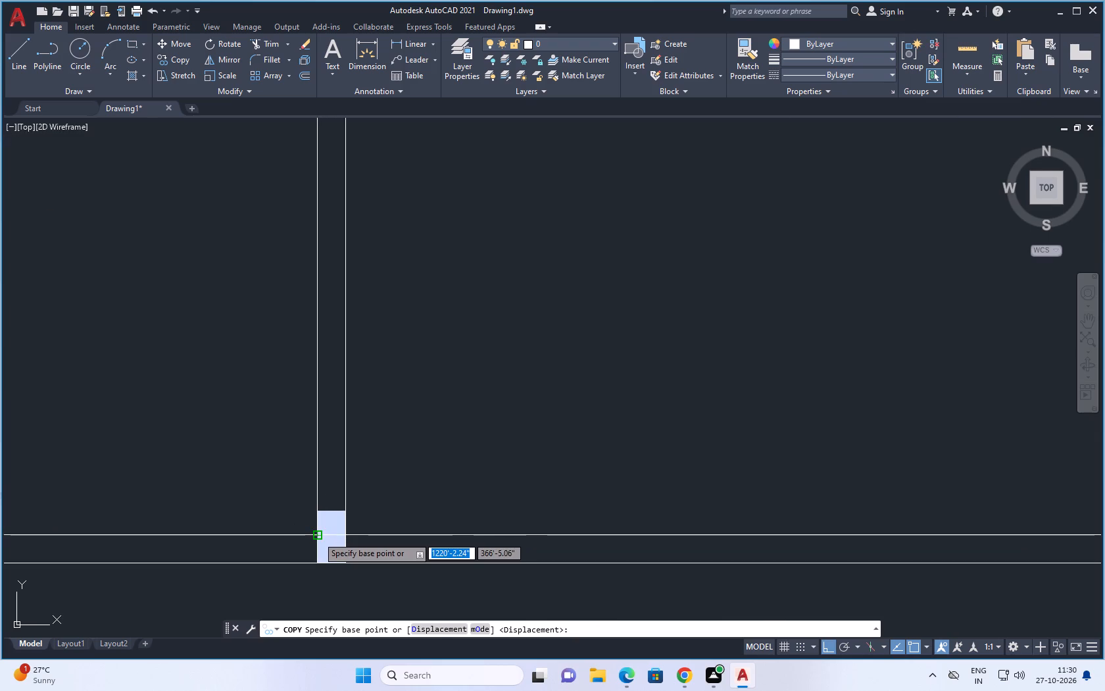
{"action": "left_click", "coordinate": [318, 536]}
{"action": "scroll", "coordinate": [514, 552], "scroll_direction": "down", "scroll_amount": 3}
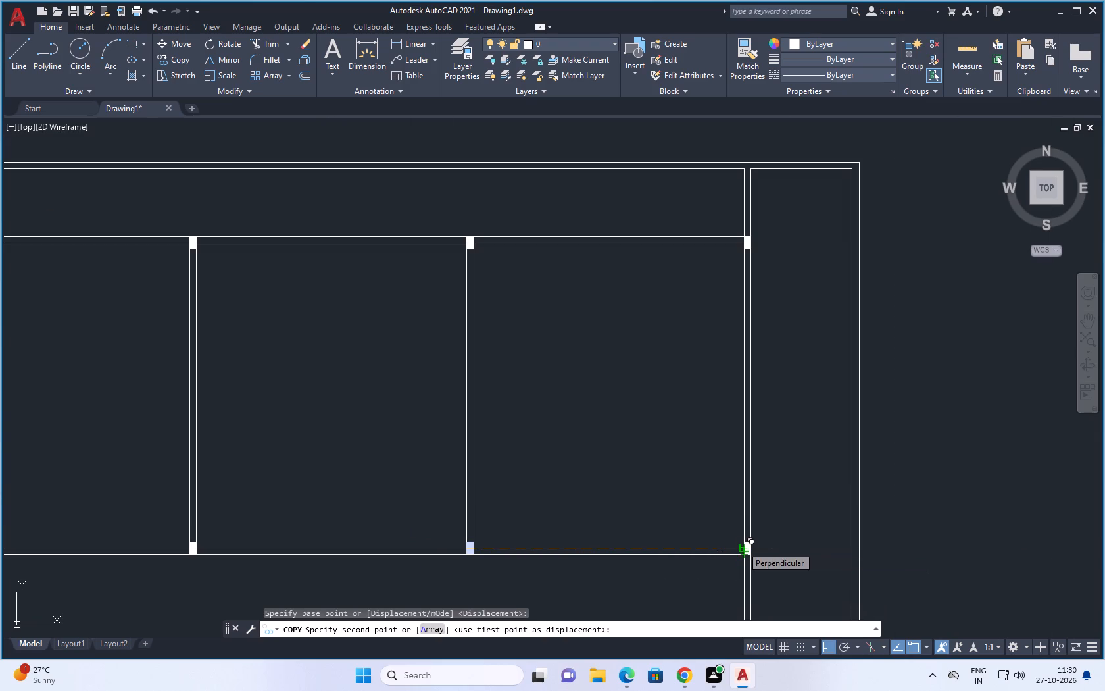
{"action": "left_click", "coordinate": [742, 546]}
{"action": "scroll", "coordinate": [775, 506], "scroll_direction": "down", "scroll_amount": 3}
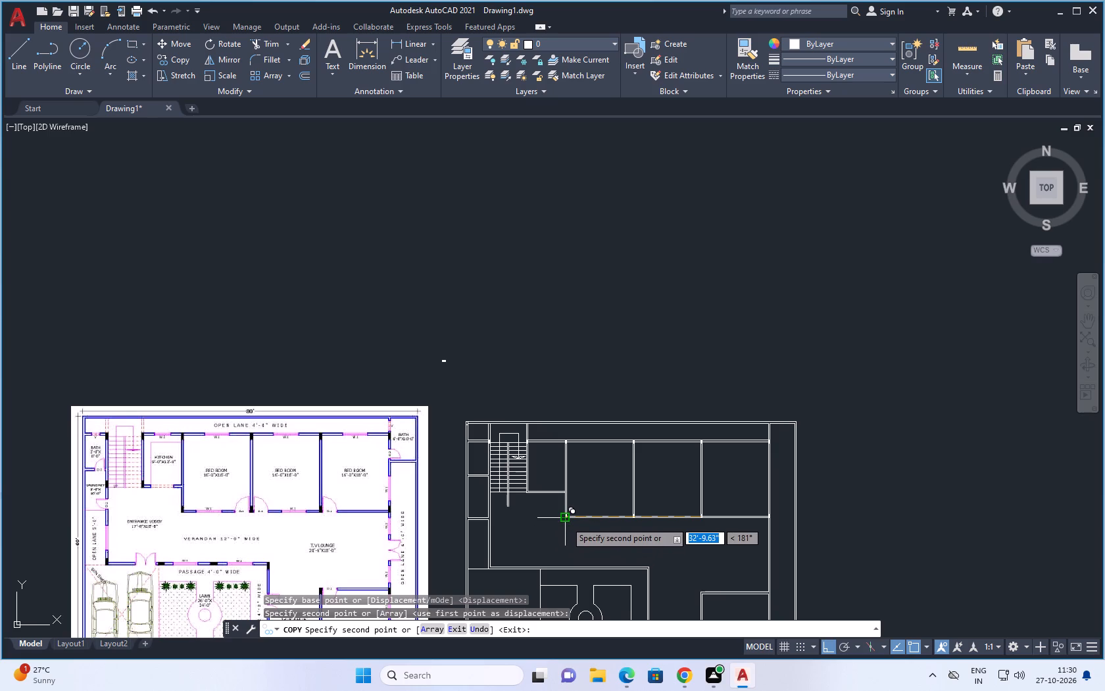
{"action": "key", "text": "Escape"}
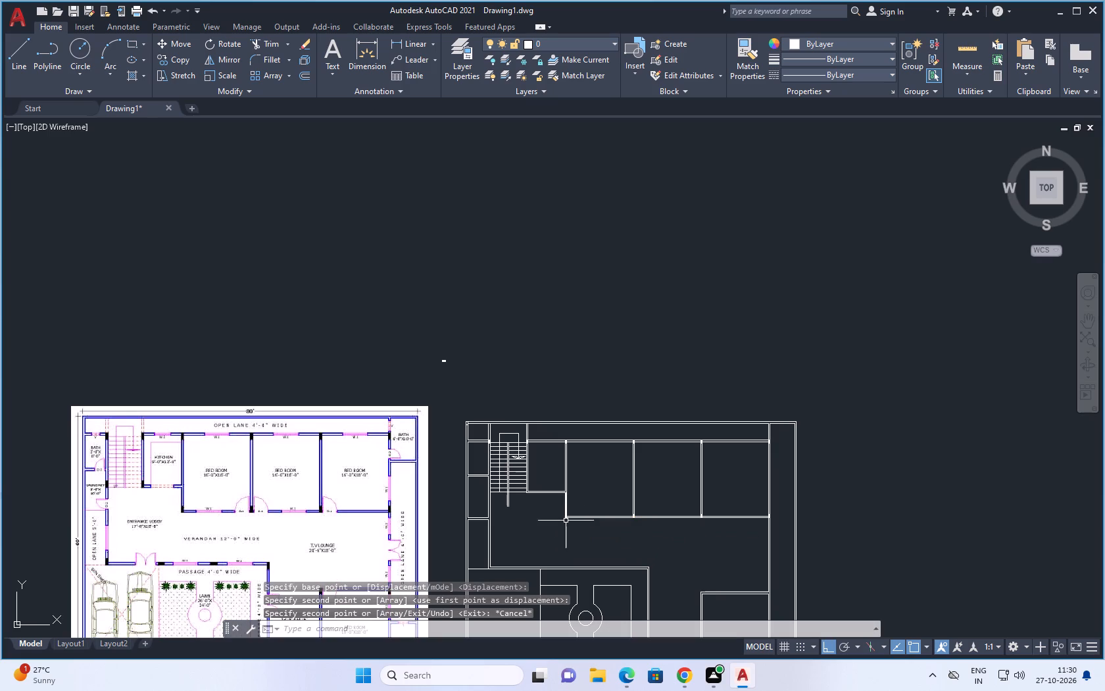
Copy the filled column at the kitchen's upper-left corner straight down to the kitchen's lower-left wall corner beside the stair.
{"action": "scroll", "coordinate": [539, 453], "scroll_direction": "up", "scroll_amount": 3}
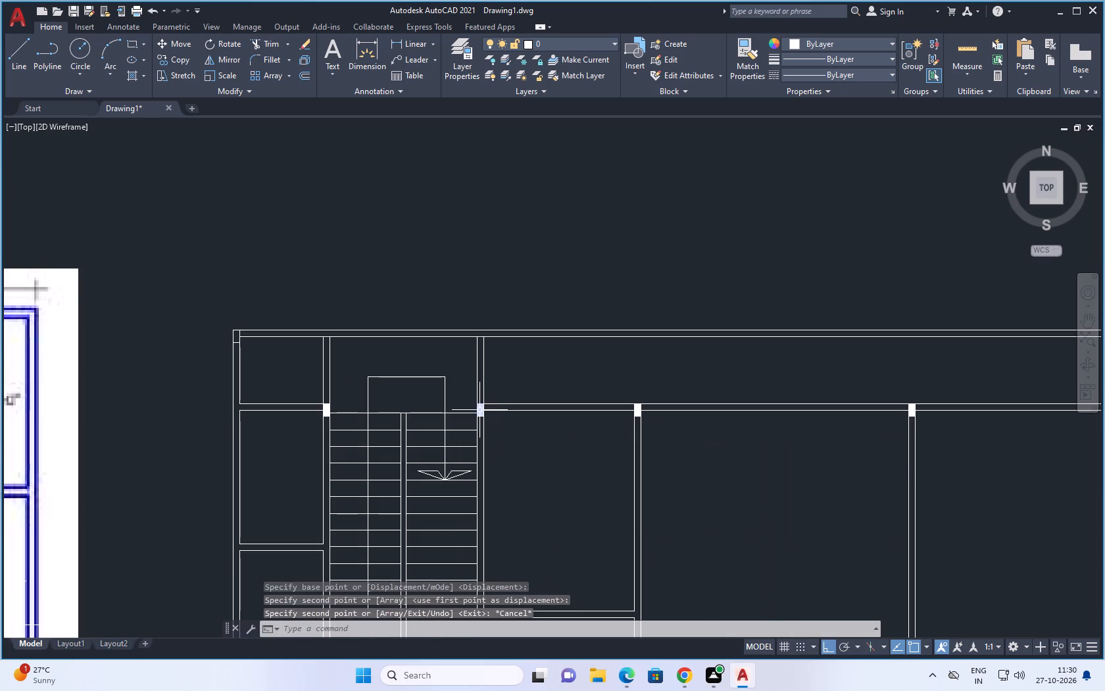
{"action": "left_click", "coordinate": [479, 410]}
{"action": "right_click", "coordinate": [479, 410]}
{"action": "right_click", "coordinate": [512, 453]}
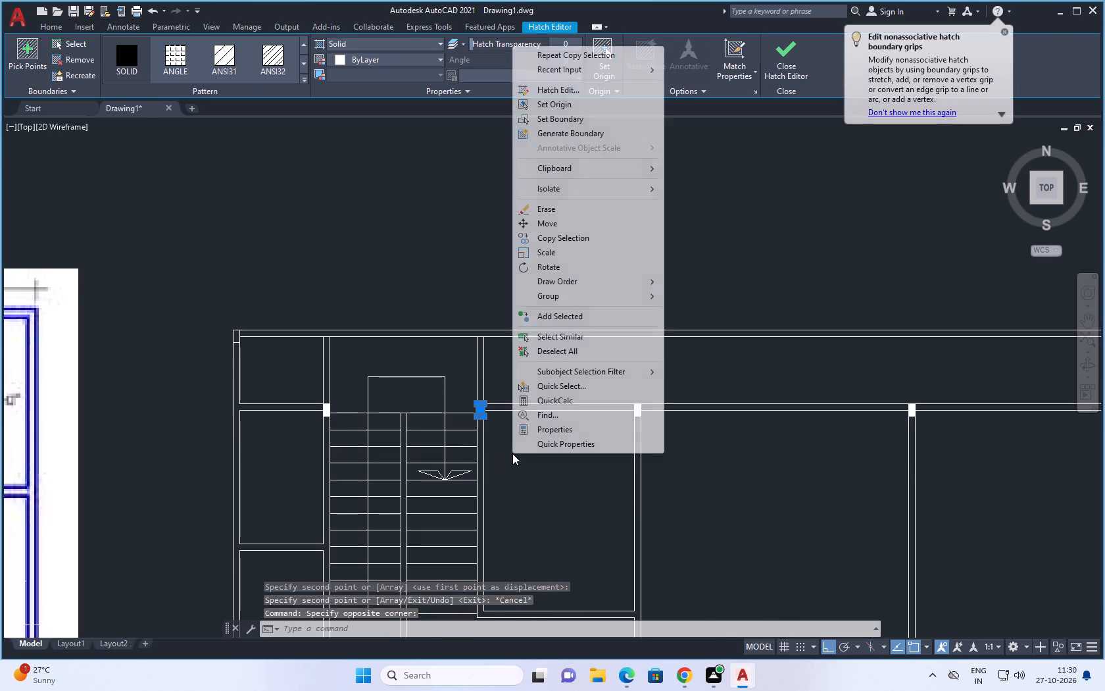
{"action": "left_click", "coordinate": [551, 238]}
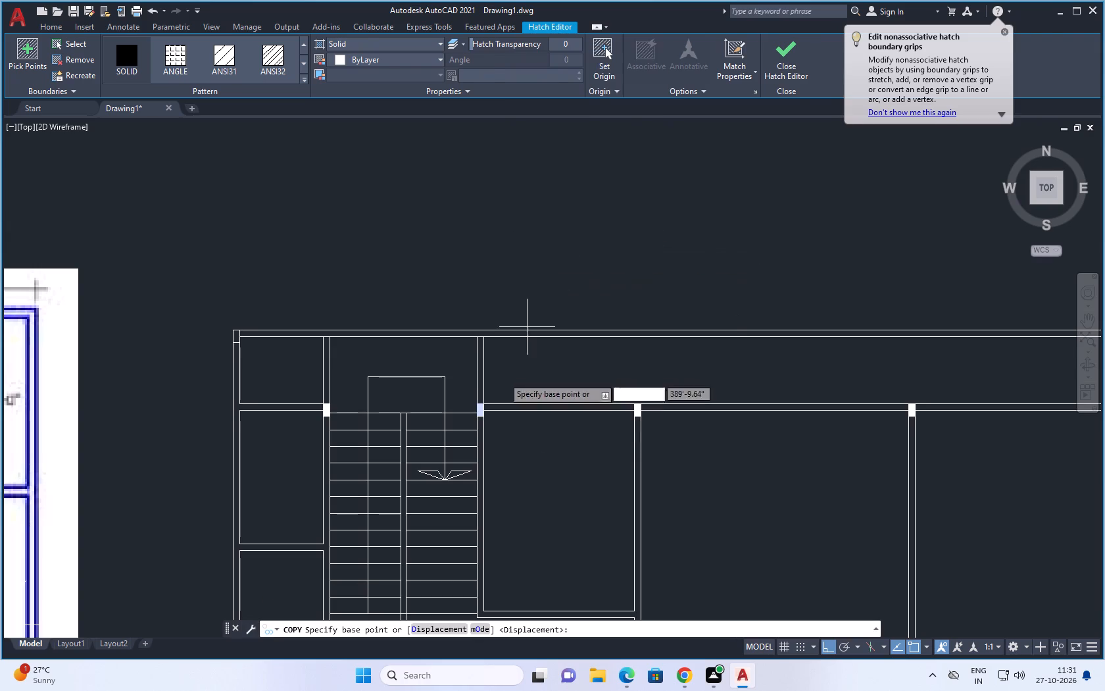
{"action": "scroll", "coordinate": [476, 415], "scroll_direction": "up", "scroll_amount": 4}
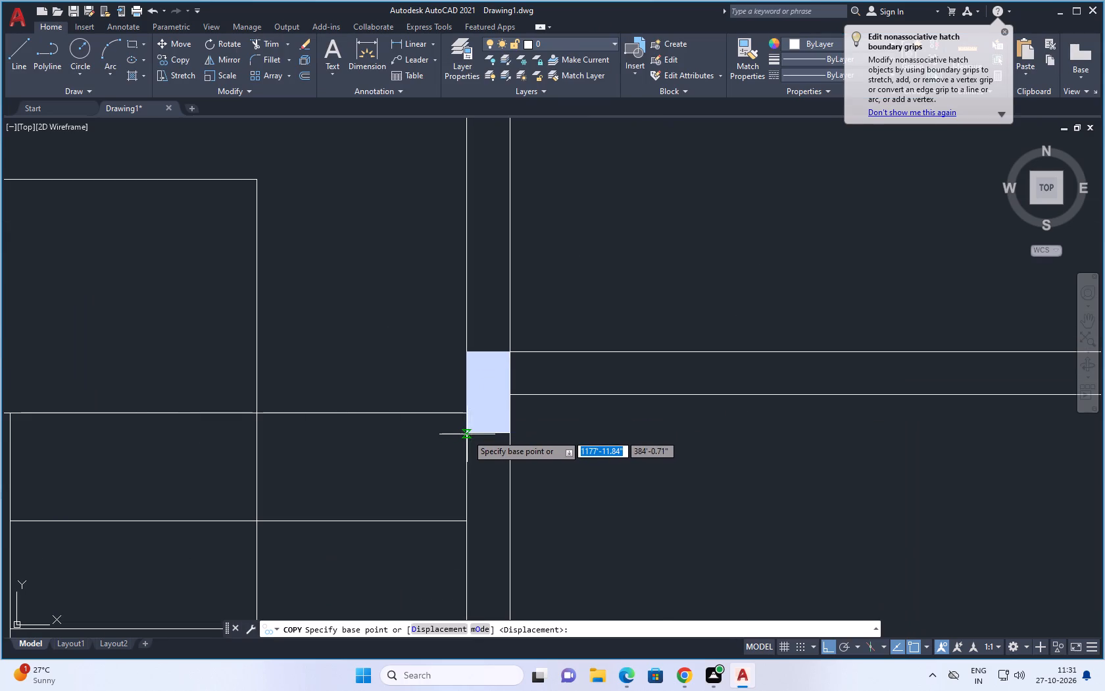
{"action": "scroll", "coordinate": [468, 432], "scroll_direction": "up", "scroll_amount": 1}
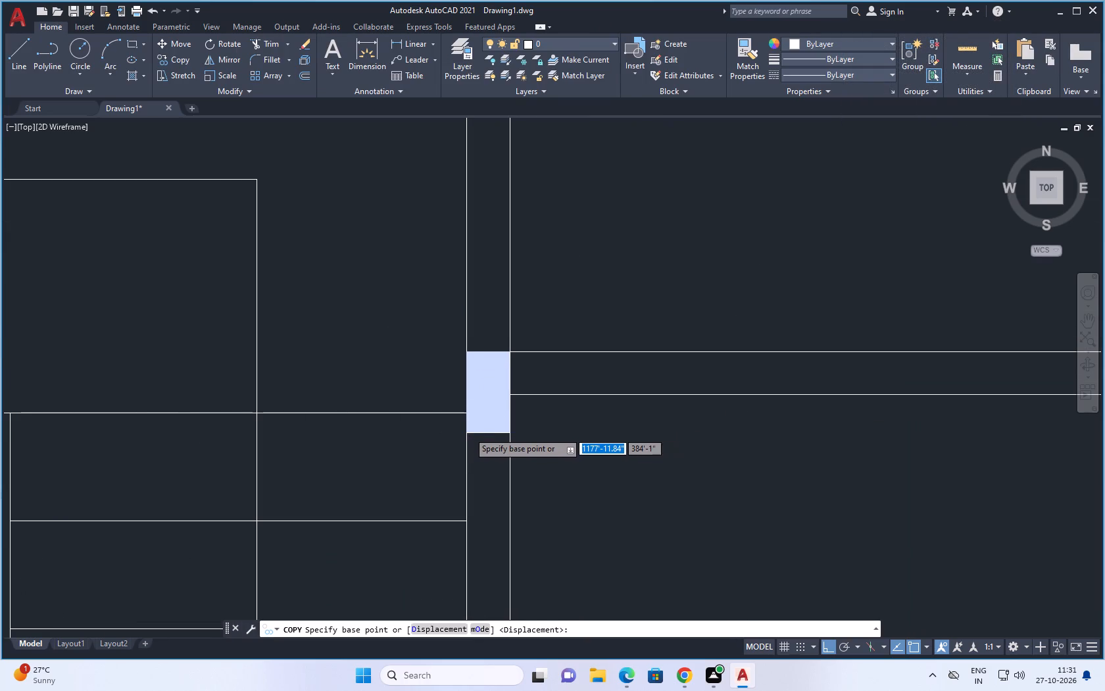
{"action": "scroll", "coordinate": [468, 432], "scroll_direction": "up", "scroll_amount": 2}
{"action": "left_click", "coordinate": [449, 439]}
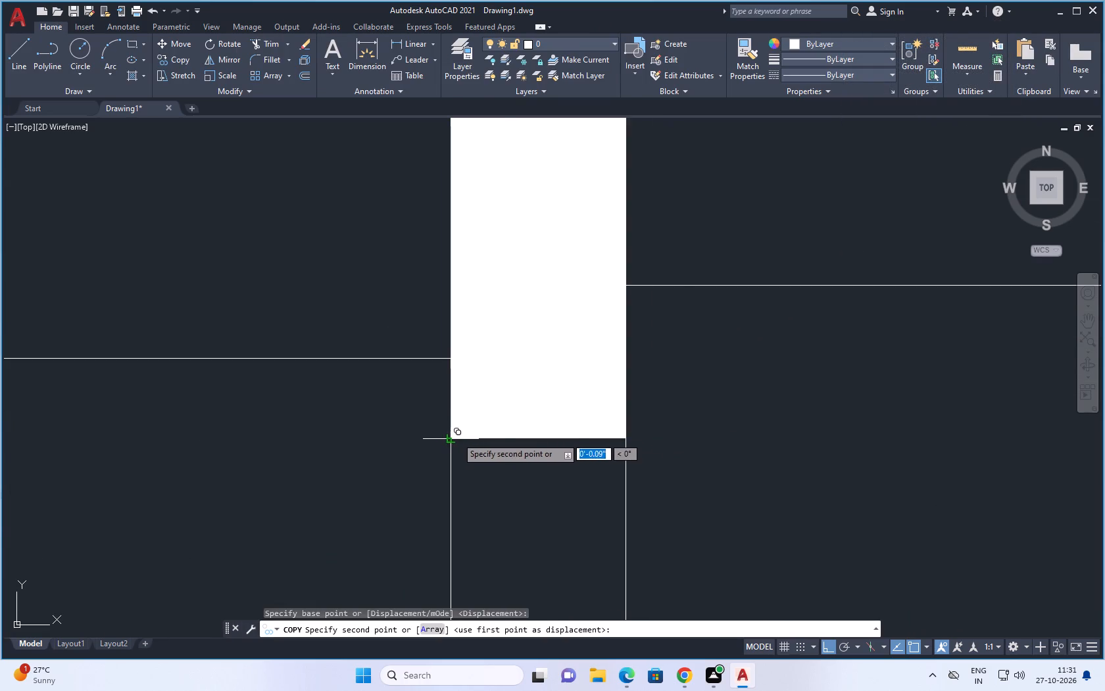
{"action": "scroll", "coordinate": [509, 399], "scroll_direction": "down", "scroll_amount": 10}
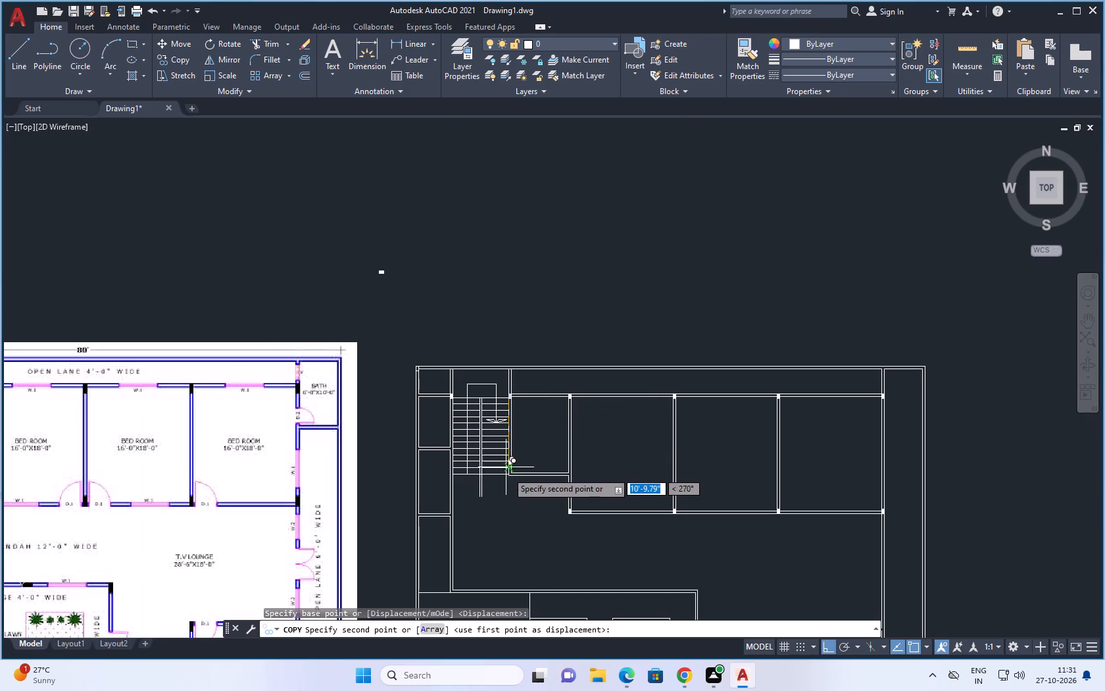
{"action": "scroll", "coordinate": [507, 476], "scroll_direction": "up", "scroll_amount": 9}
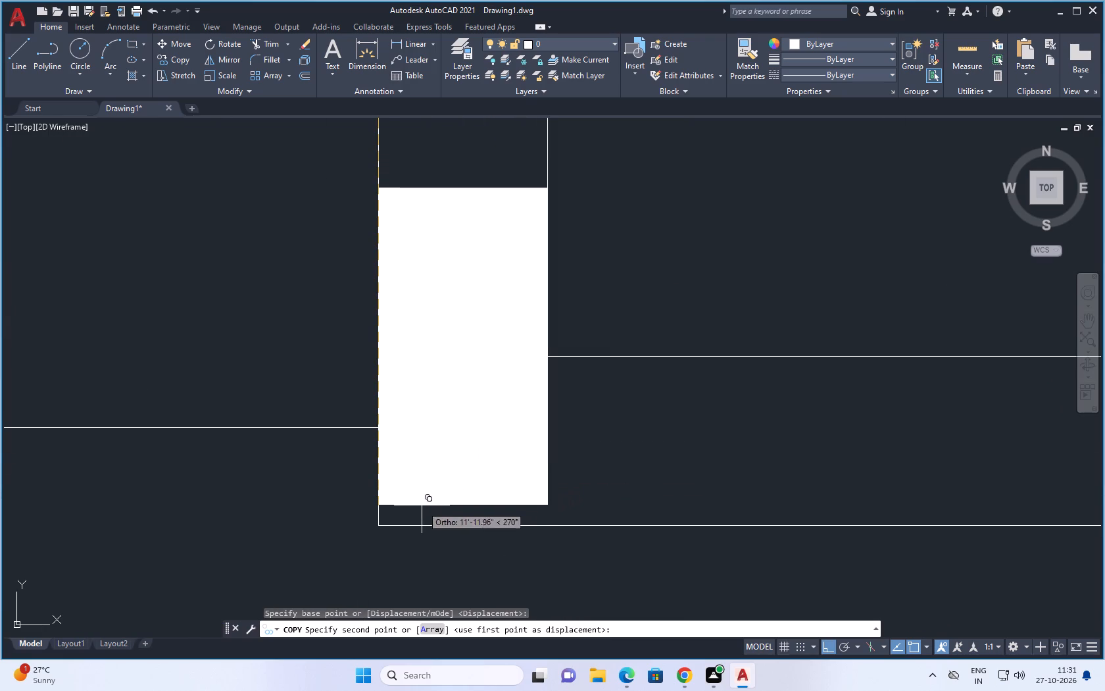
{"action": "left_click", "coordinate": [374, 526]}
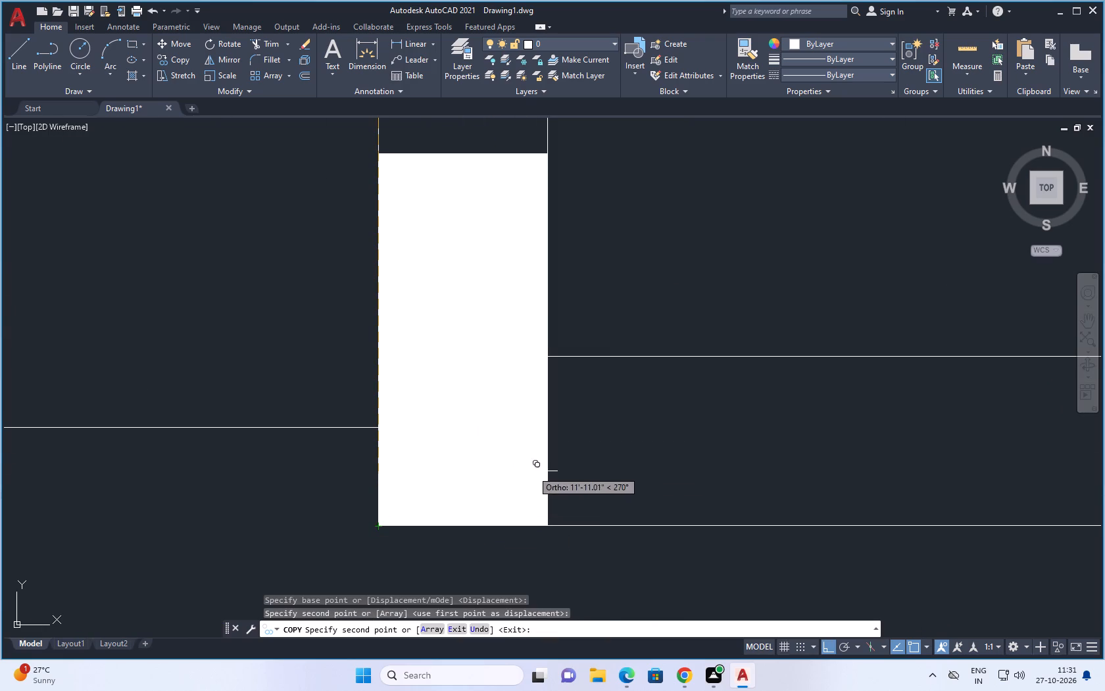
Turn off ortho and place another column copy on the wall at the stair's lower-left corner.
{"action": "scroll", "coordinate": [541, 468], "scroll_direction": "down", "scroll_amount": 5}
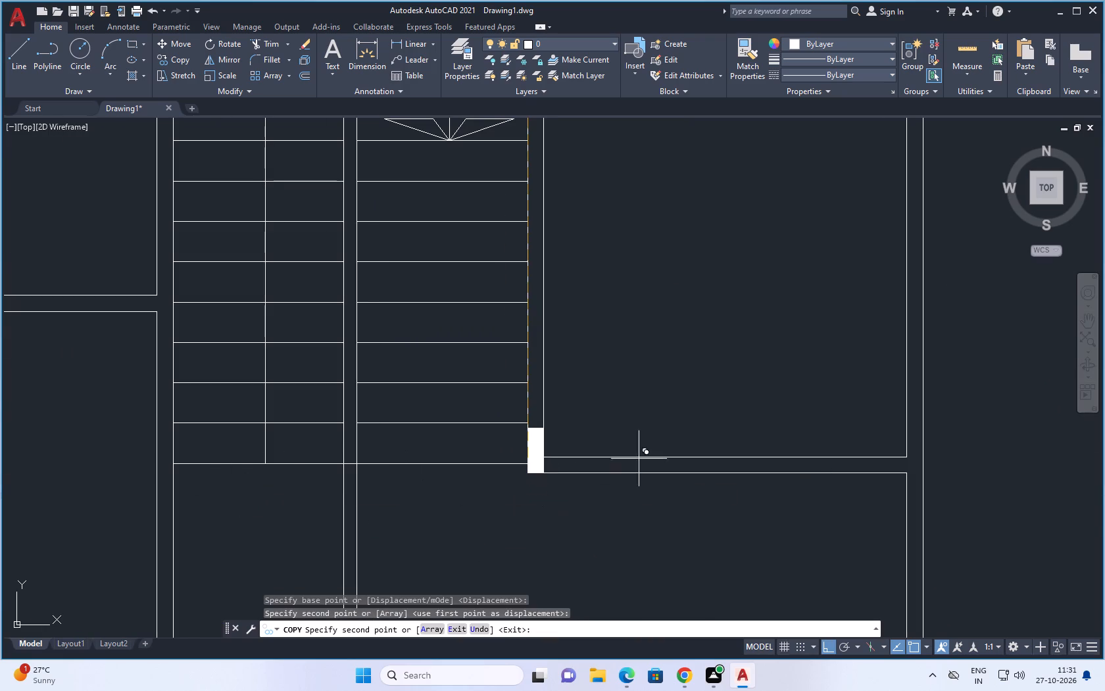
{"action": "scroll", "coordinate": [647, 415], "scroll_direction": "down", "scroll_amount": 5}
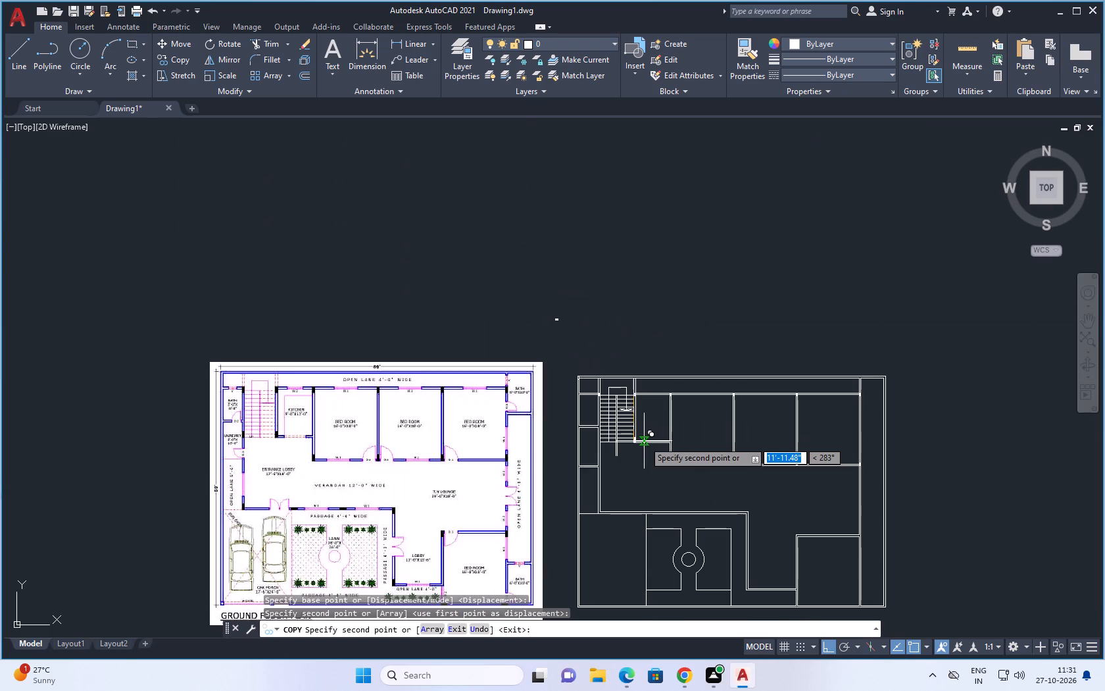
{"action": "key", "text": "F8"}
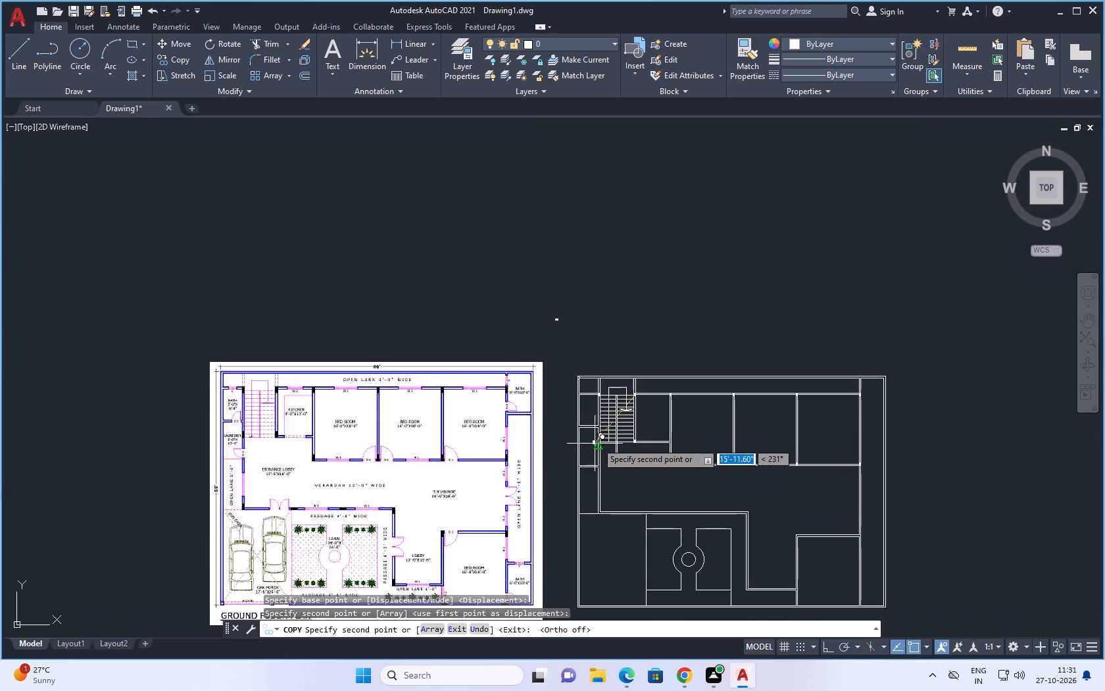
{"action": "scroll", "coordinate": [598, 440], "scroll_direction": "up", "scroll_amount": 4}
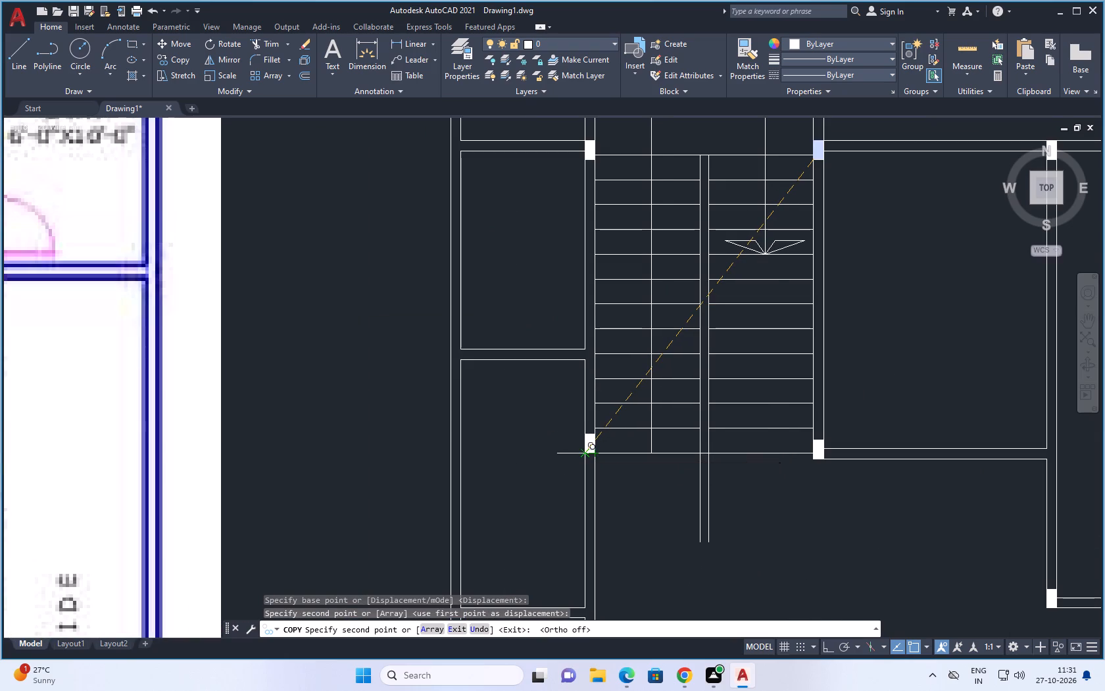
{"action": "left_click", "coordinate": [583, 452]}
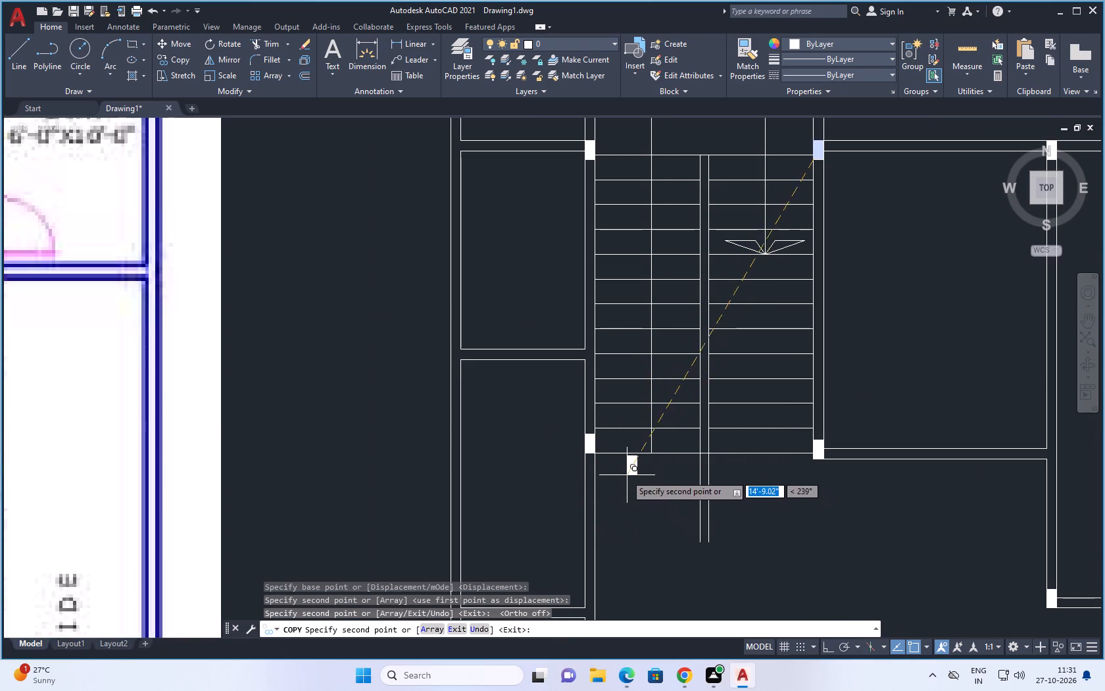
Place another column copy at the entrance lobby's lower-left wall corner and end the copying.
{"action": "scroll", "coordinate": [623, 535], "scroll_direction": "down", "scroll_amount": 3}
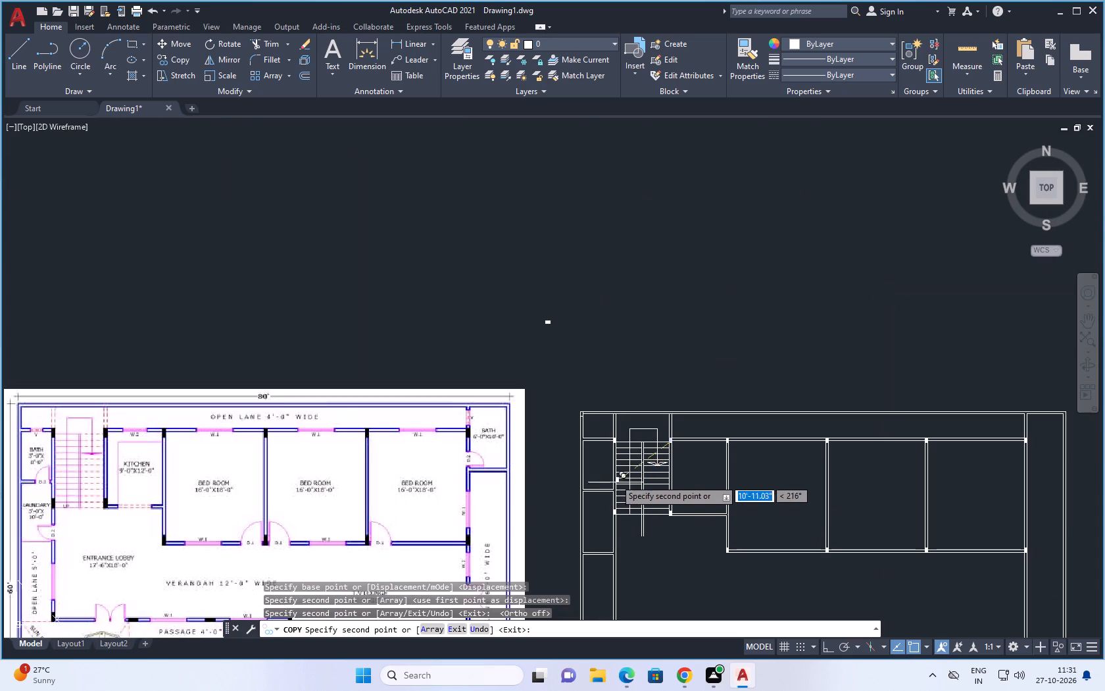
{"action": "scroll", "coordinate": [608, 438], "scroll_direction": "up", "scroll_amount": 2}
{"action": "scroll", "coordinate": [670, 415], "scroll_direction": "down", "scroll_amount": 3}
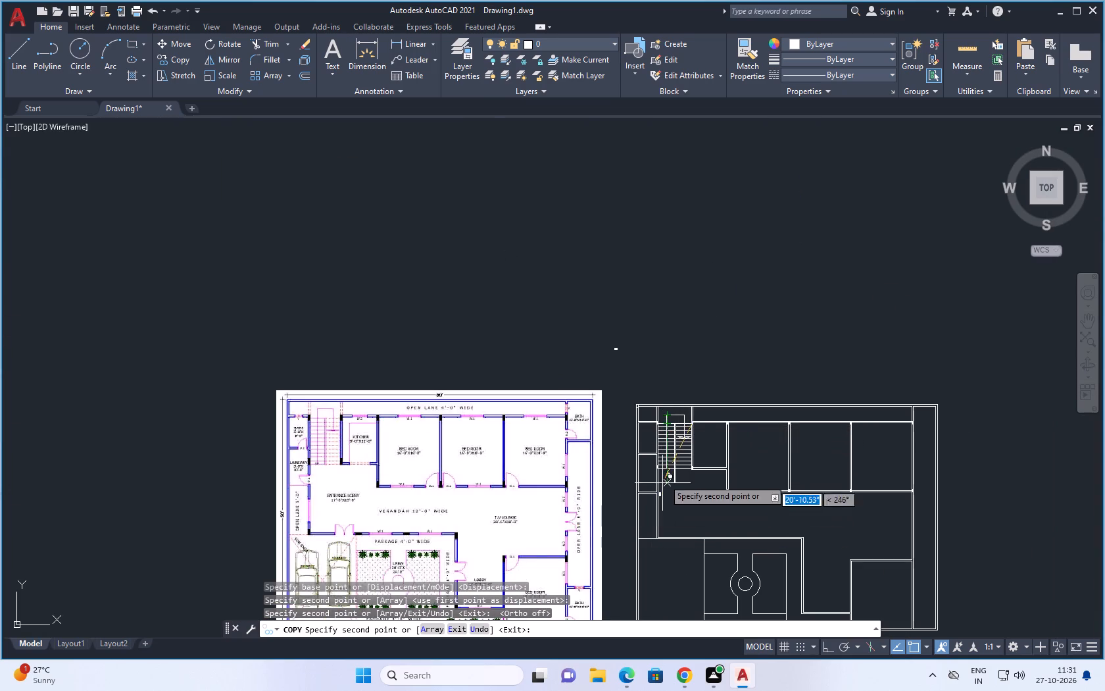
{"action": "scroll", "coordinate": [668, 467], "scroll_direction": "down", "scroll_amount": 2}
{"action": "scroll", "coordinate": [665, 490], "scroll_direction": "up", "scroll_amount": 4}
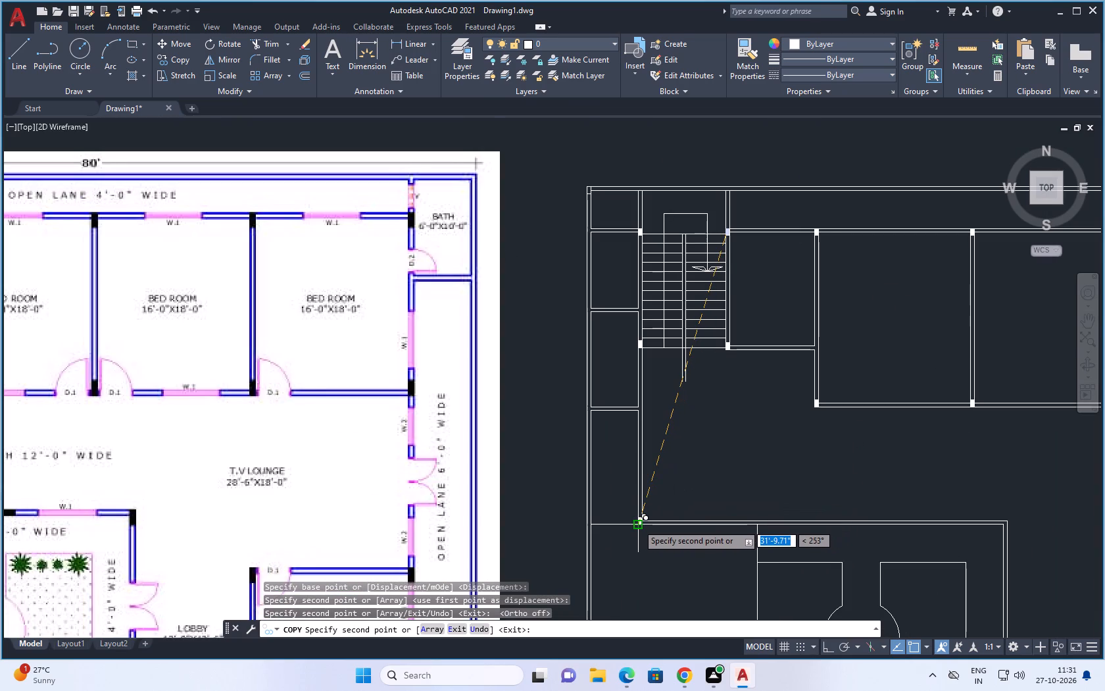
{"action": "left_click", "coordinate": [637, 524]}
{"action": "scroll", "coordinate": [687, 496], "scroll_direction": "down", "scroll_amount": 3}
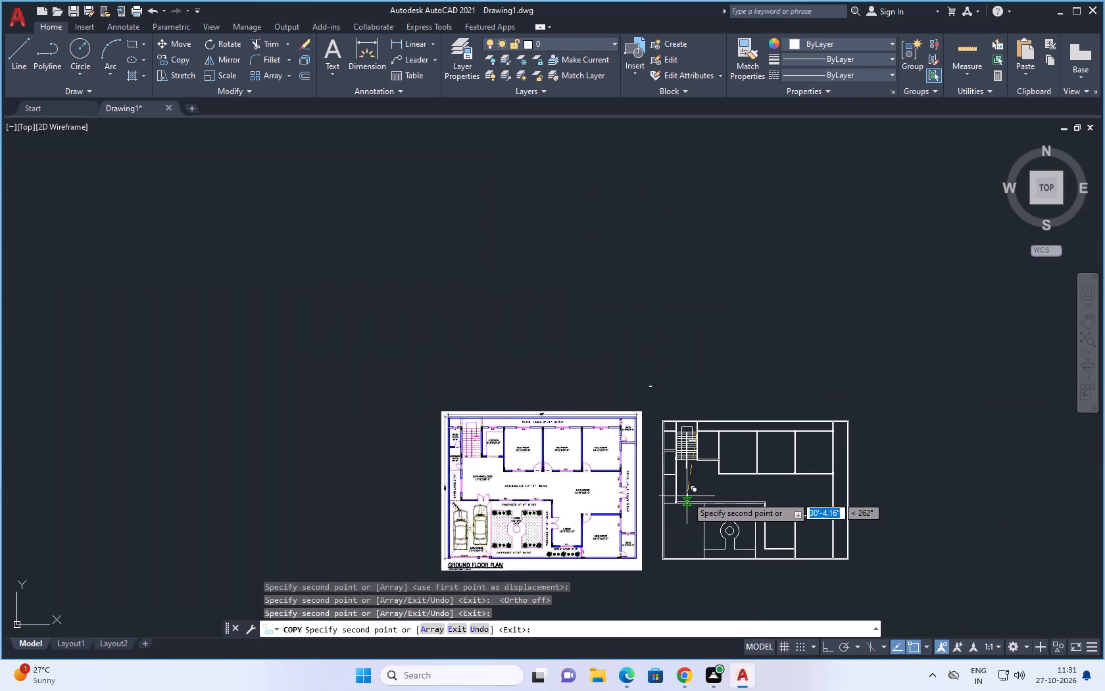
{"action": "scroll", "coordinate": [687, 496], "scroll_direction": "up", "scroll_amount": 1}
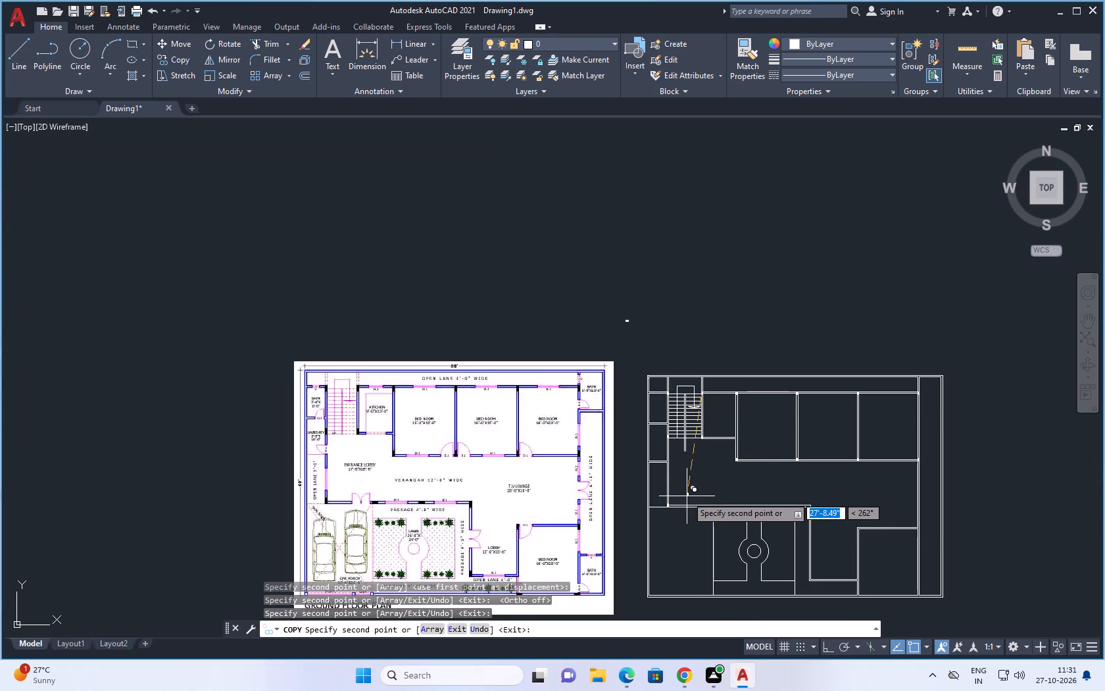
{"action": "key", "text": "Escape"}
Copy the entrance lobby's lower-left column, from its upper-right corner, to the wall corner above the lawn passage's upper-right end.
{"action": "scroll", "coordinate": [662, 513], "scroll_direction": "up", "scroll_amount": 4}
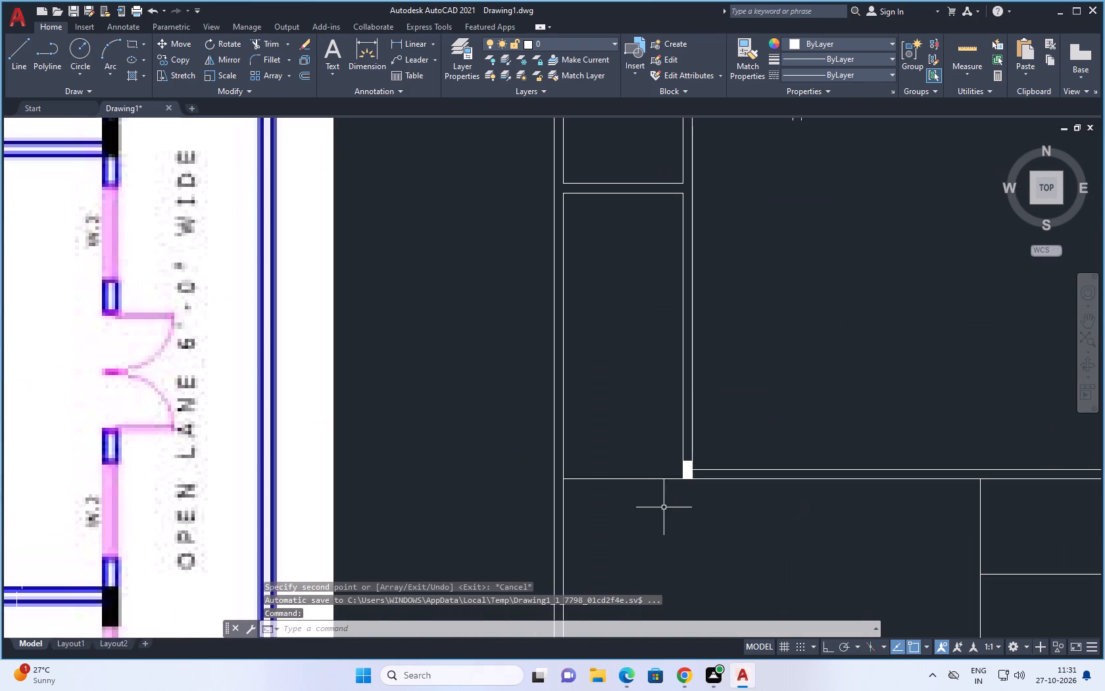
{"action": "left_click", "coordinate": [689, 469]}
{"action": "right_click", "coordinate": [689, 469]}
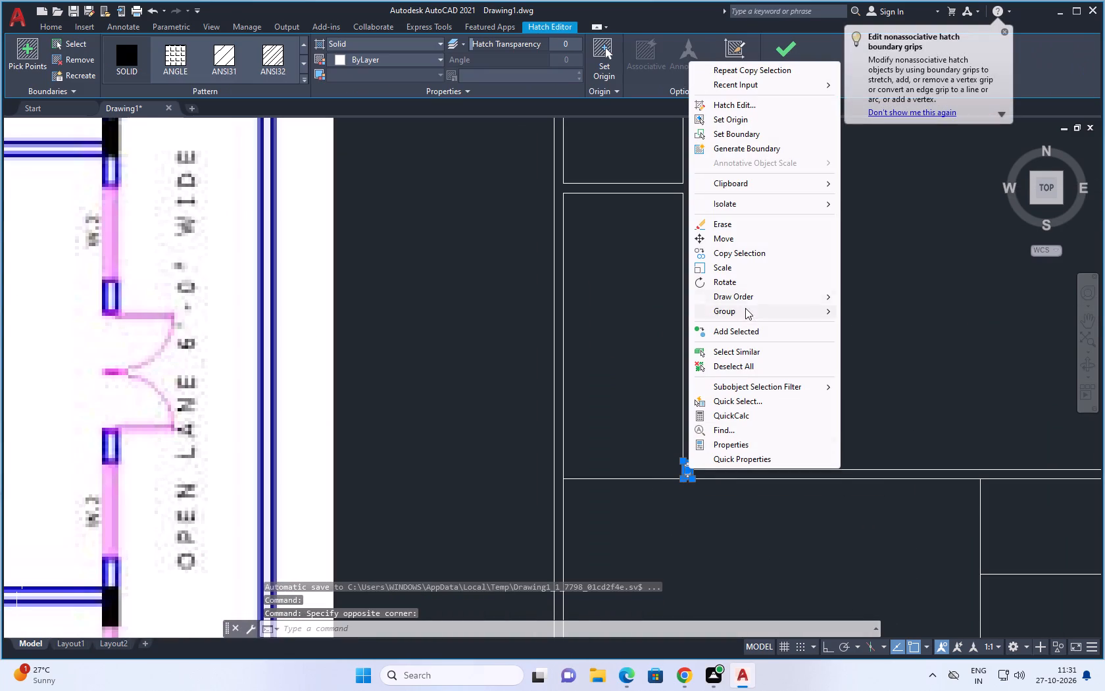
{"action": "left_click", "coordinate": [760, 258]}
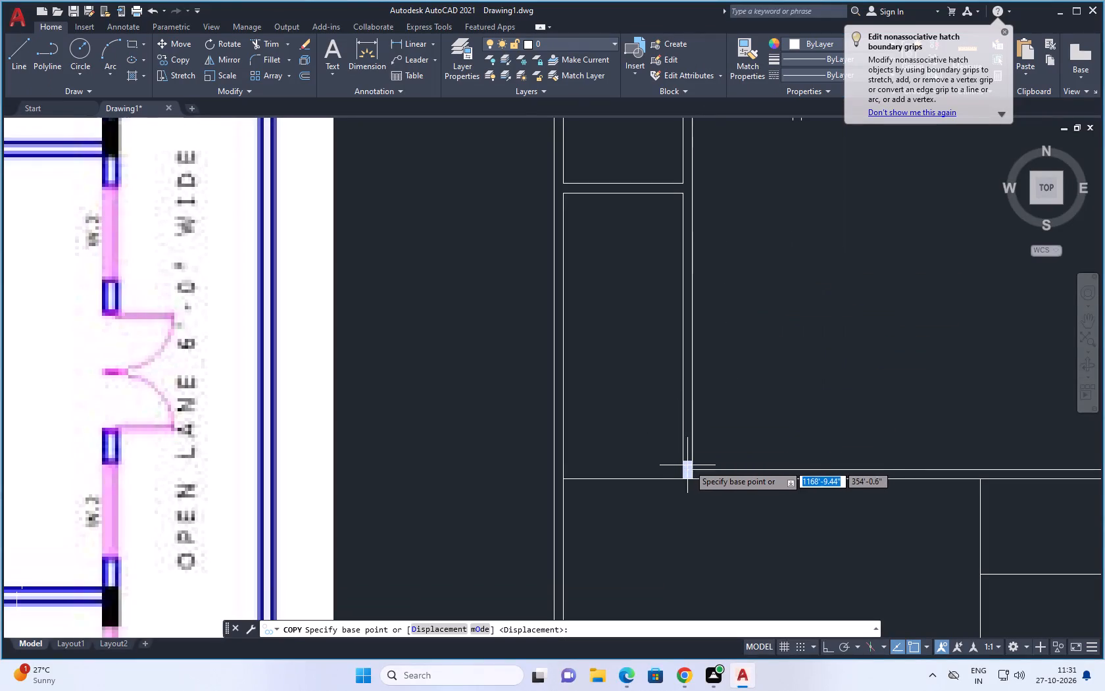
{"action": "scroll", "coordinate": [693, 461], "scroll_direction": "up", "scroll_amount": 4}
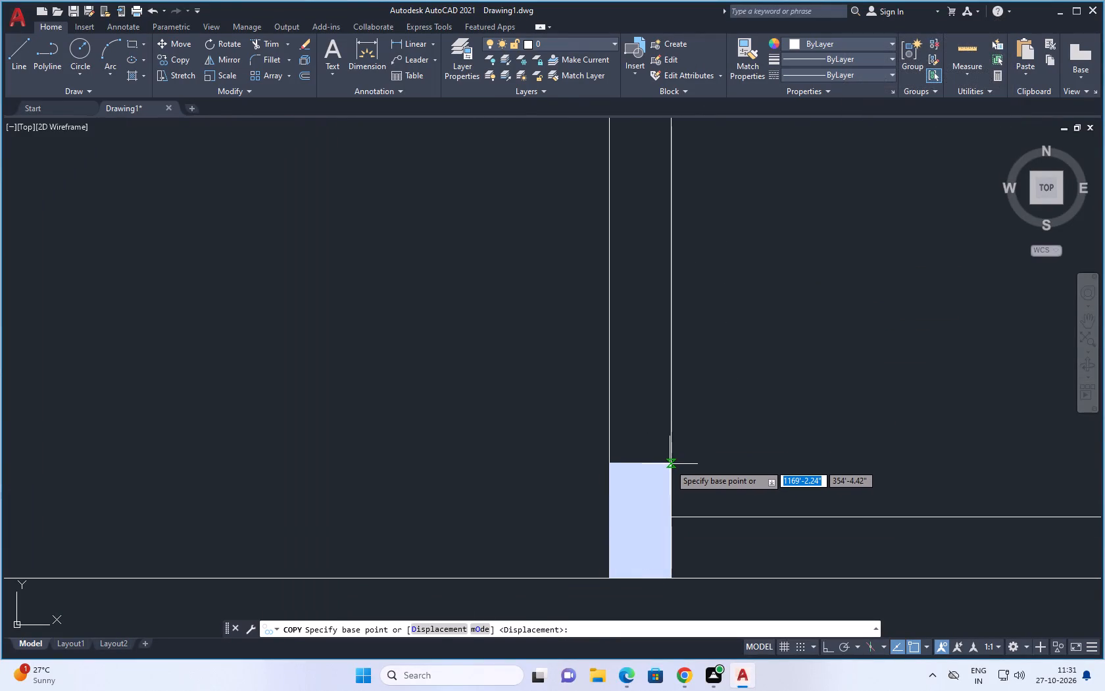
{"action": "left_click", "coordinate": [670, 464]}
{"action": "scroll", "coordinate": [720, 452], "scroll_direction": "down", "scroll_amount": 8}
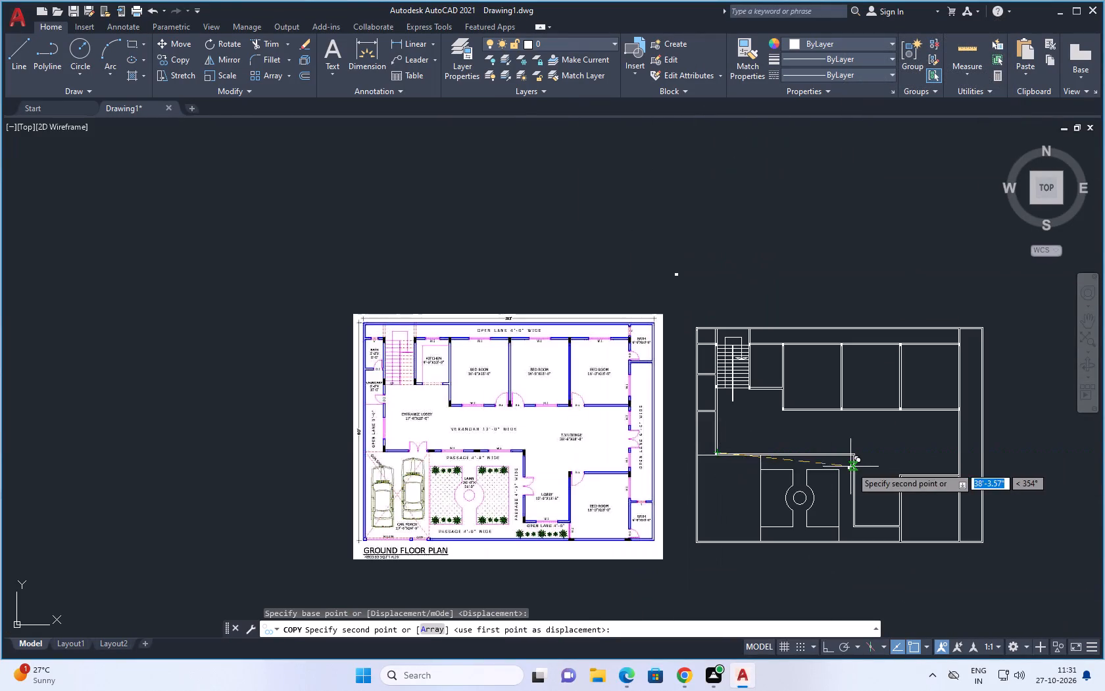
{"action": "scroll", "coordinate": [859, 455], "scroll_direction": "up", "scroll_amount": 5}
{"action": "left_click", "coordinate": [804, 452]}
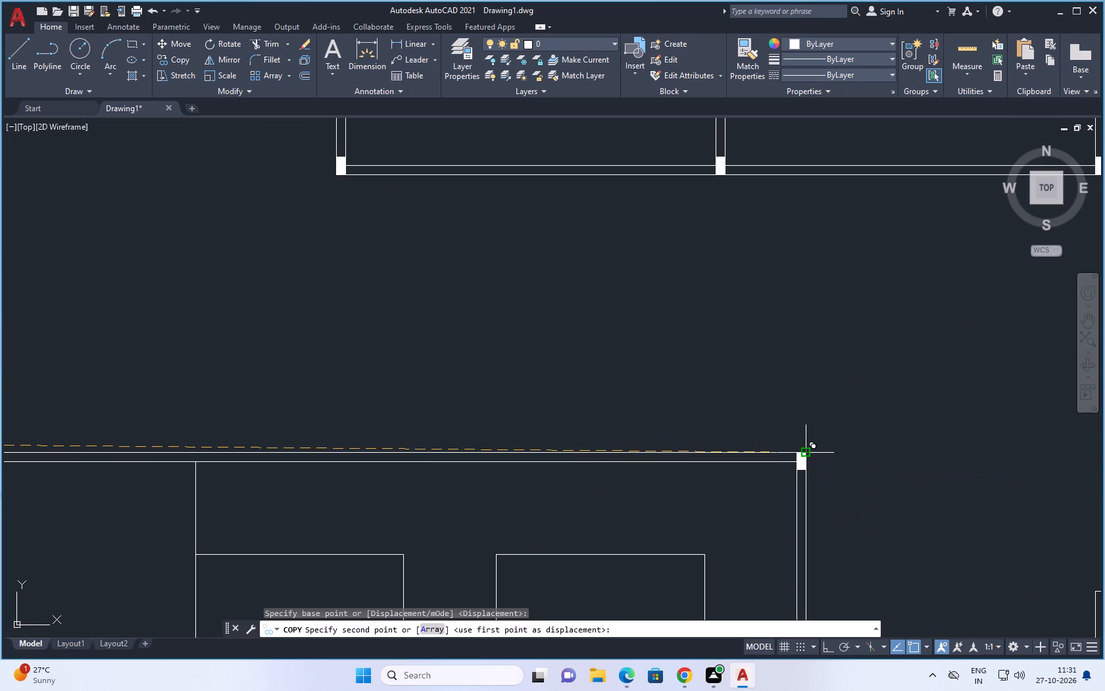
{"action": "scroll", "coordinate": [804, 409], "scroll_direction": "down", "scroll_amount": 4}
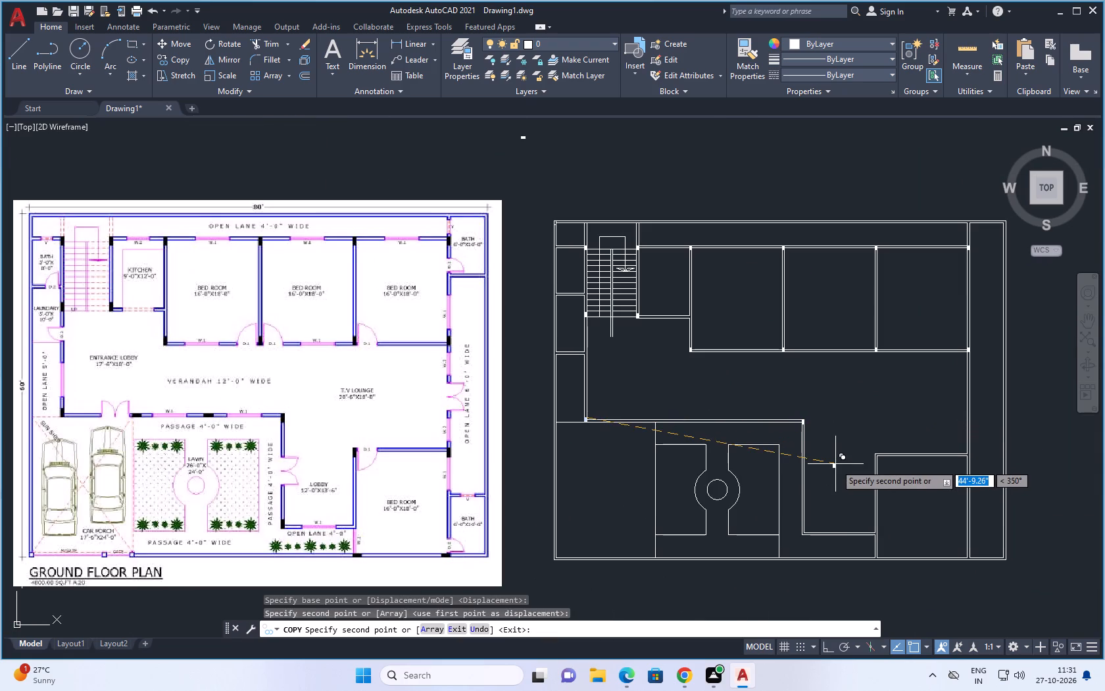
{"action": "key", "text": "Escape"}
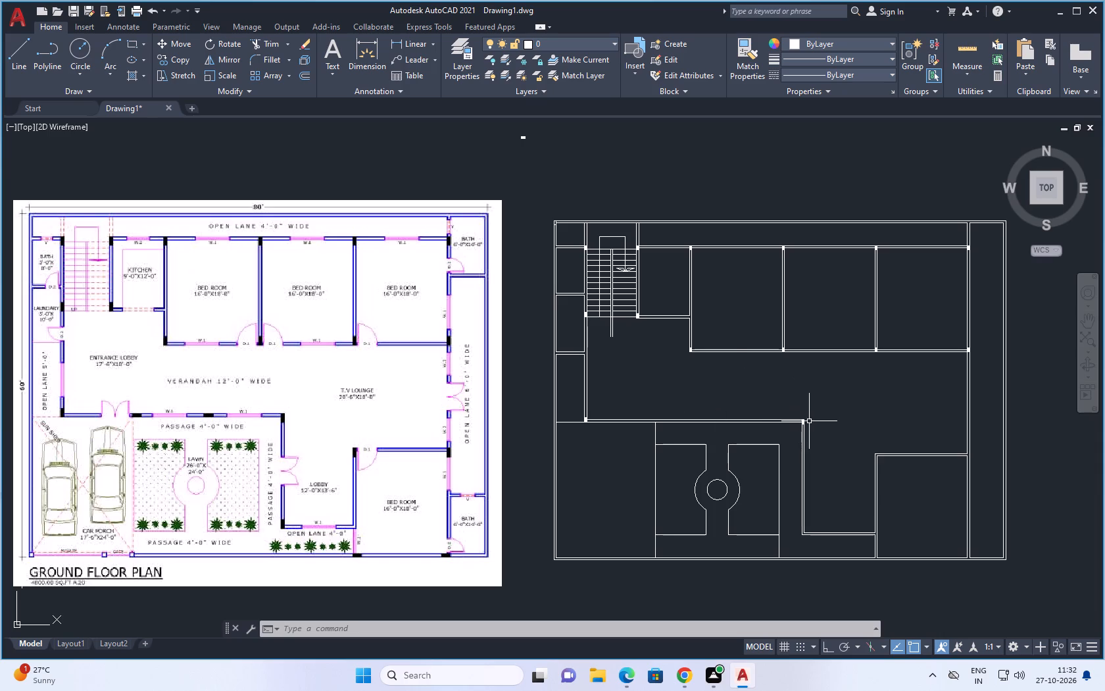
Copy the column at the passage's upper-right wall corner straight down to the small lobby's lower-left outer corner.
{"action": "scroll", "coordinate": [810, 422], "scroll_direction": "up", "scroll_amount": 4}
{"action": "left_click", "coordinate": [770, 422]}
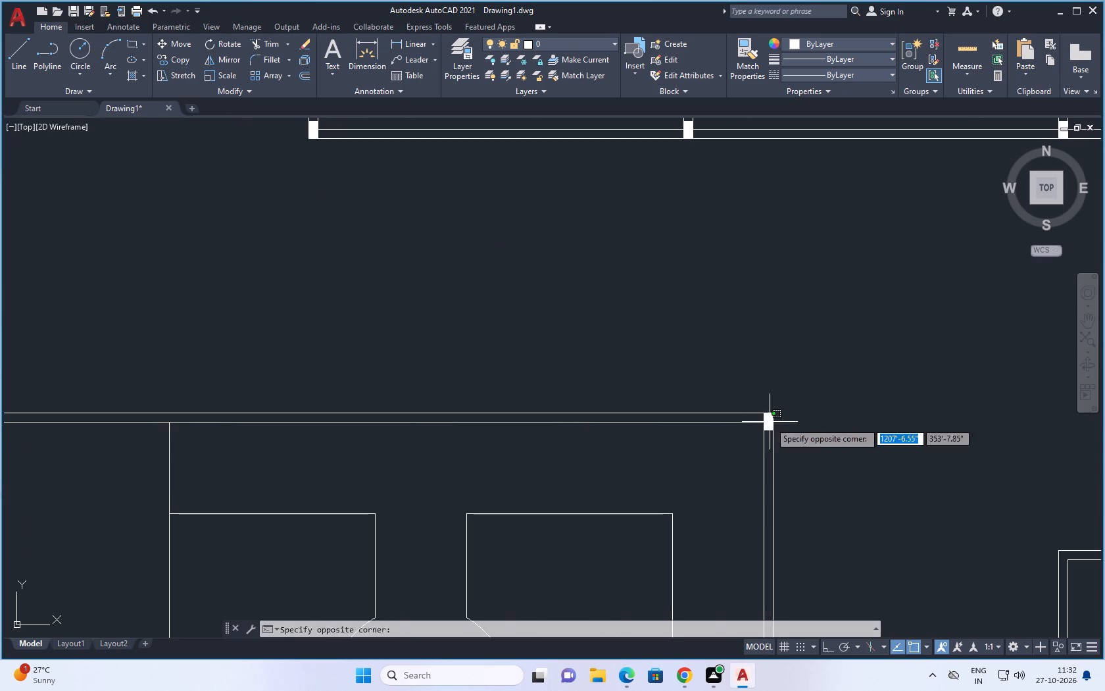
{"action": "right_click", "coordinate": [770, 422]}
{"action": "right_click", "coordinate": [821, 384]}
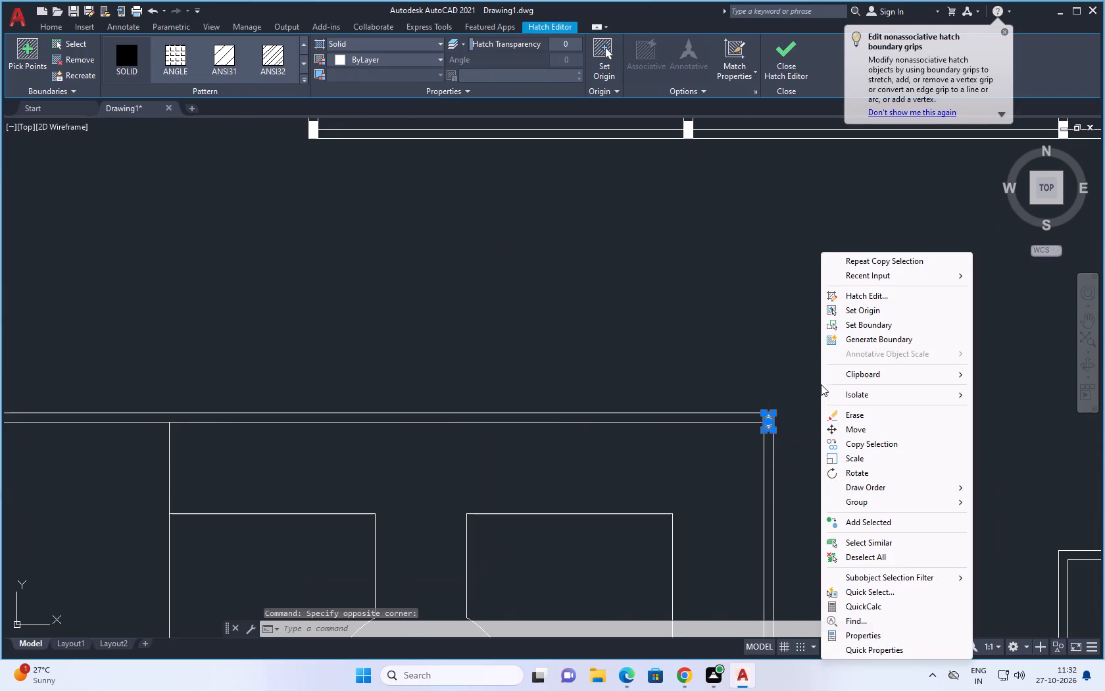
{"action": "left_click", "coordinate": [825, 441]}
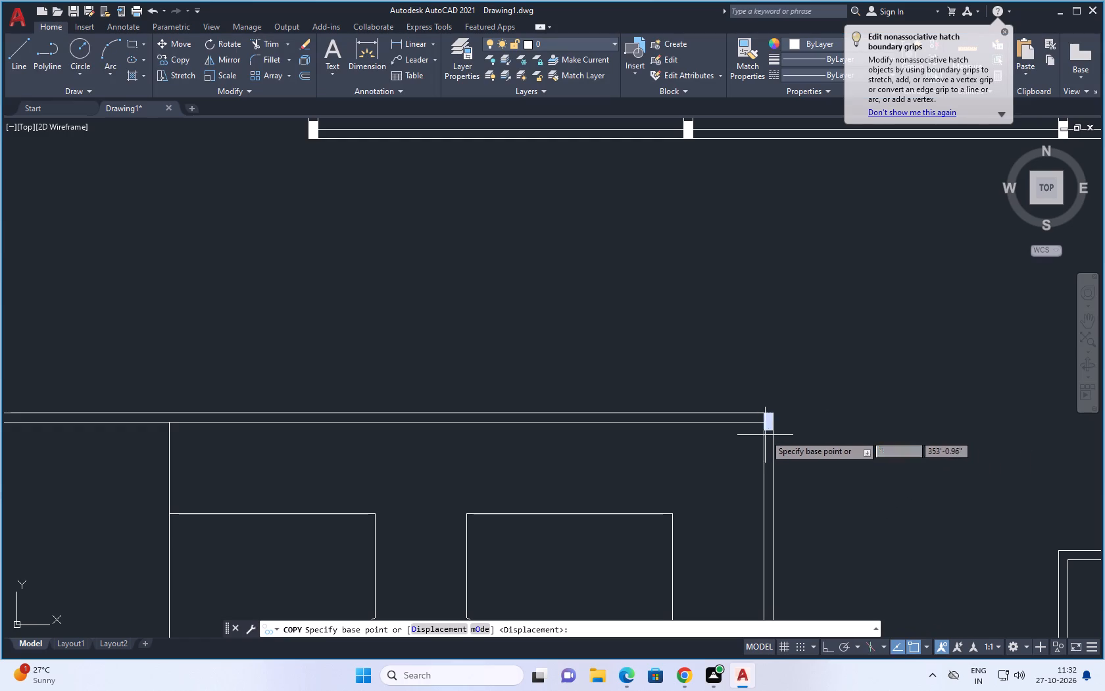
{"action": "scroll", "coordinate": [764, 427], "scroll_direction": "up", "scroll_amount": 5}
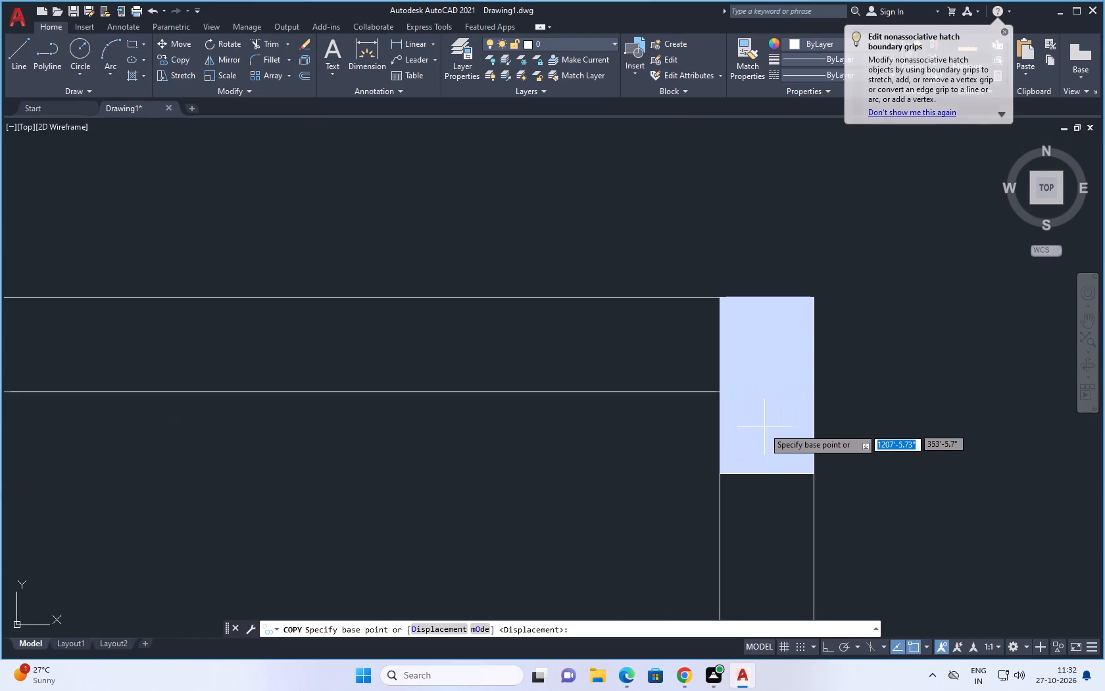
{"action": "left_click", "coordinate": [721, 474]}
{"action": "scroll", "coordinate": [811, 415], "scroll_direction": "down", "scroll_amount": 10}
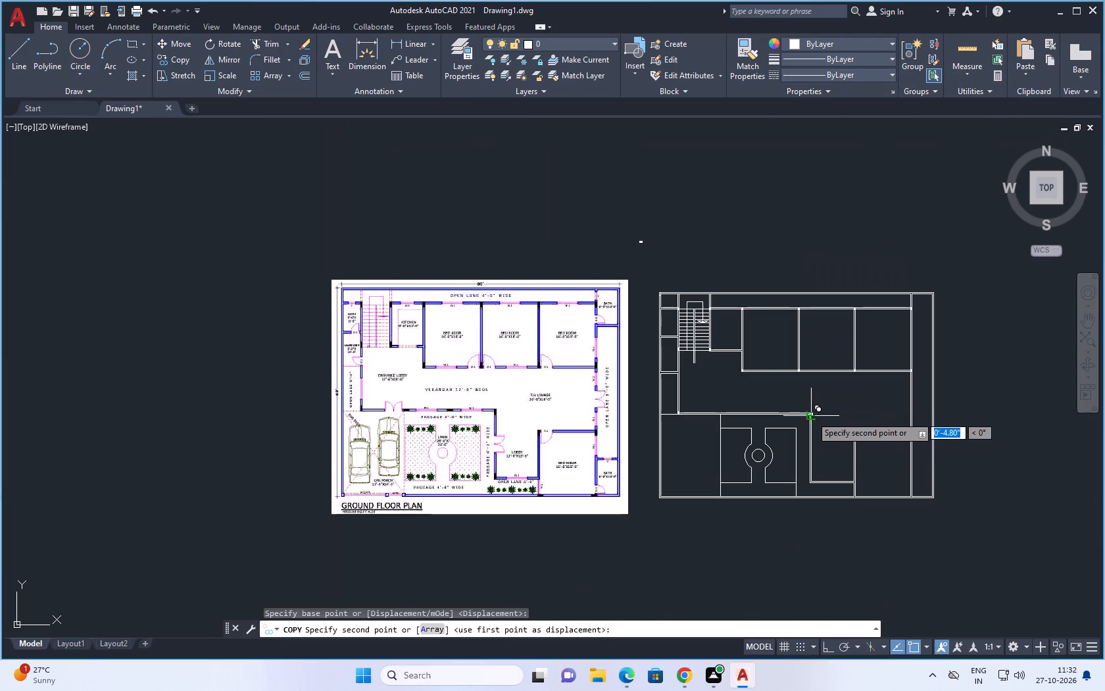
{"action": "scroll", "coordinate": [811, 480], "scroll_direction": "up", "scroll_amount": 4}
{"action": "left_click", "coordinate": [797, 496]}
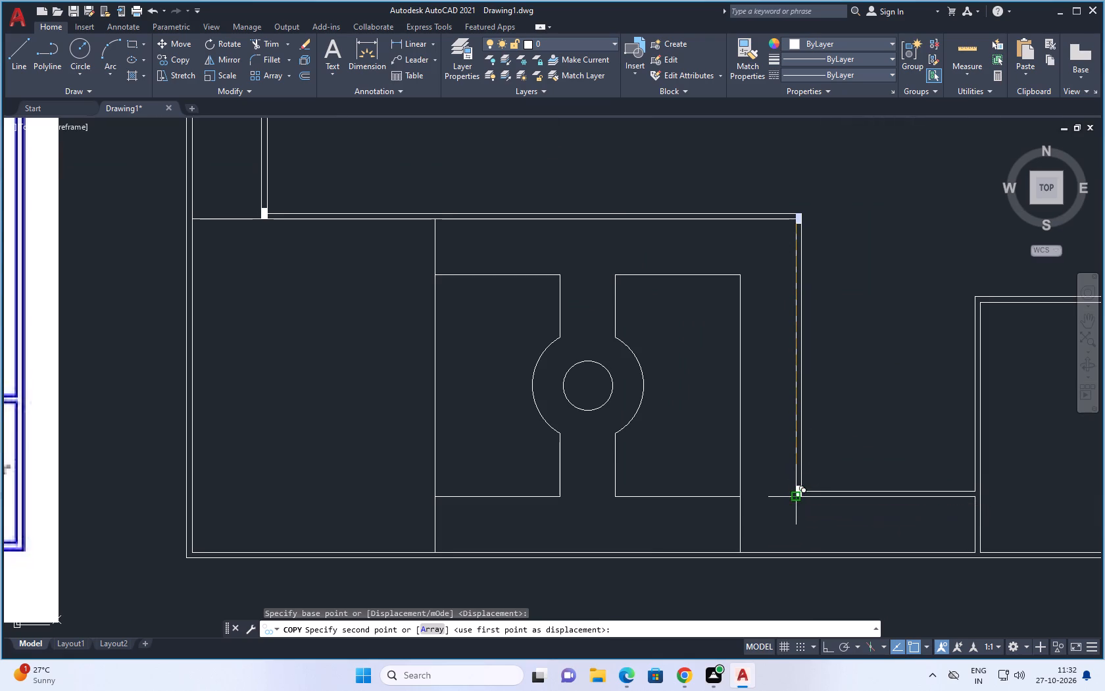
Place another column copy at the lower bedroom's upper-left wall corner and end the copying.
{"action": "scroll", "coordinate": [976, 496], "scroll_direction": "down", "scroll_amount": 4}
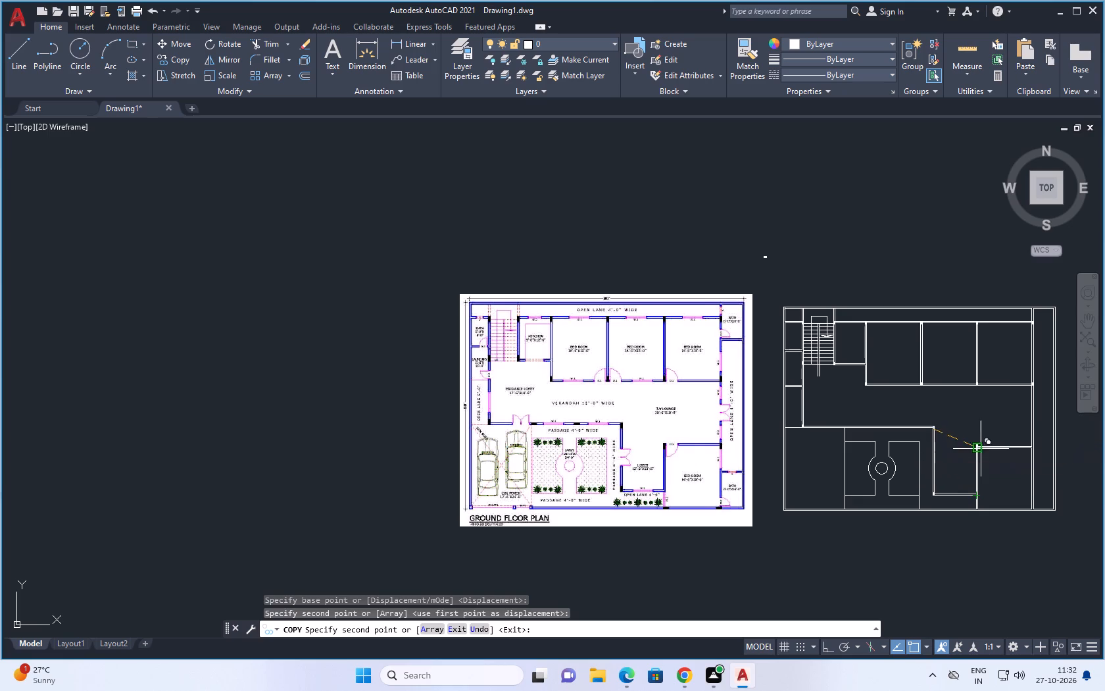
{"action": "scroll", "coordinate": [982, 449], "scroll_direction": "up", "scroll_amount": 8}
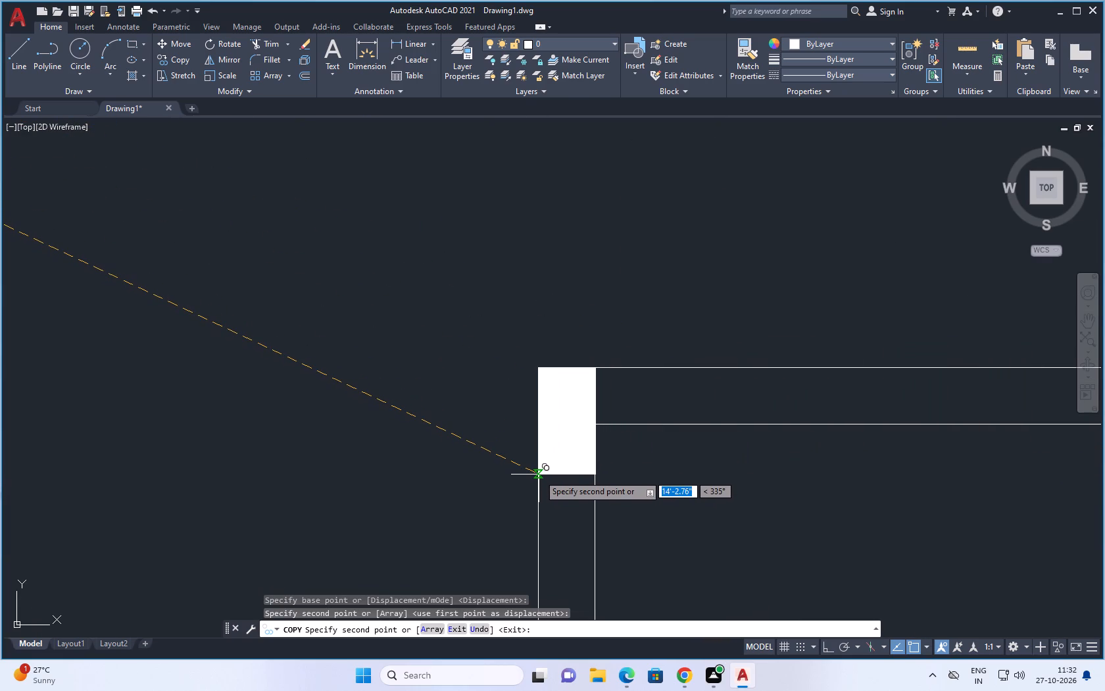
{"action": "left_click", "coordinate": [539, 474]}
{"action": "scroll", "coordinate": [652, 479], "scroll_direction": "down", "scroll_amount": 4}
{"action": "middle_click_drag", "start_coordinate": [651, 481], "coordinate": [647, 500]}
{"action": "scroll", "coordinate": [635, 496], "scroll_direction": "up", "scroll_amount": 5}
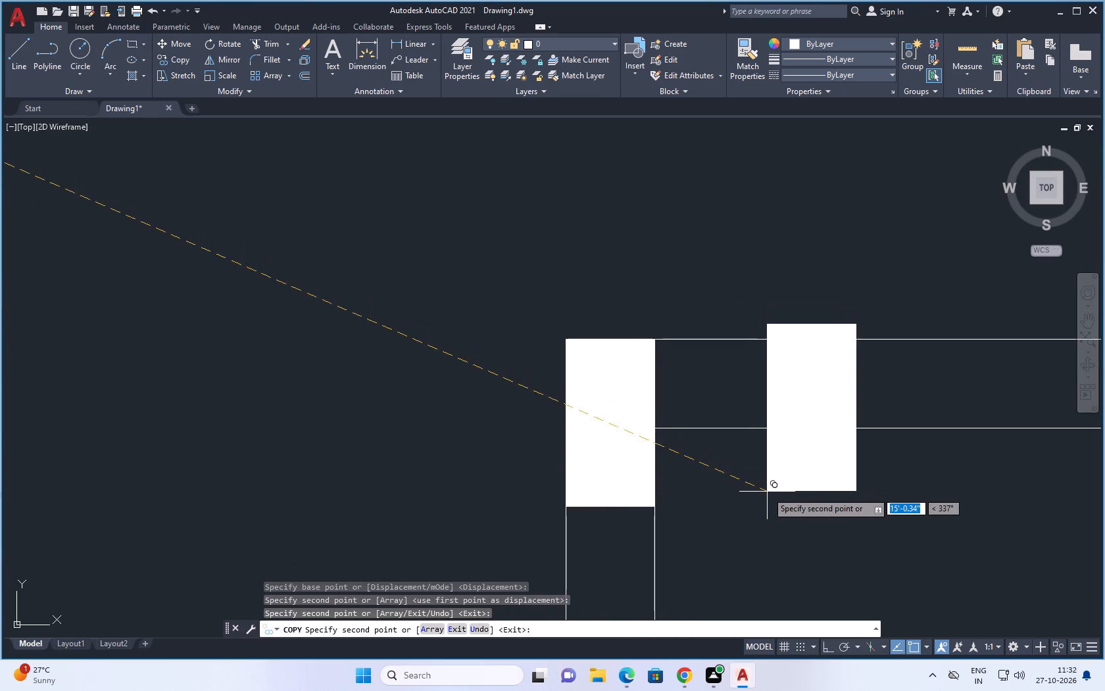
{"action": "key", "text": "space"}
Move the lower bedroom's upper-left column by its upper-left corner onto the outer wall corner.
{"action": "left_click", "coordinate": [612, 479]}
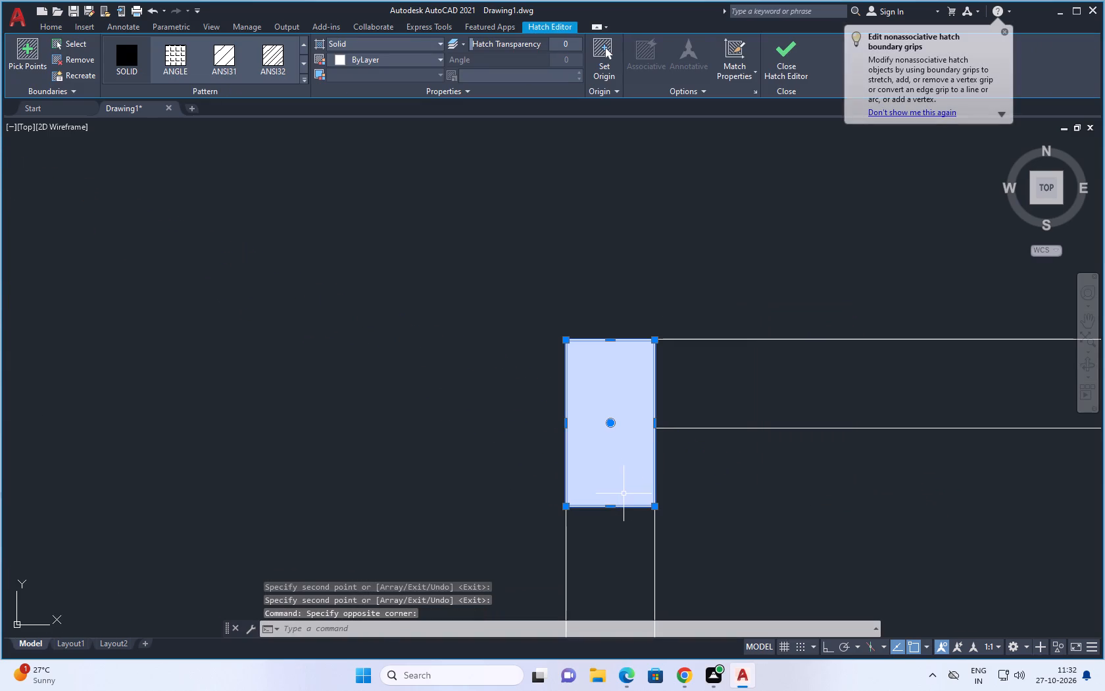
{"action": "type", "text": "m"}
{"action": "key", "text": "space"}
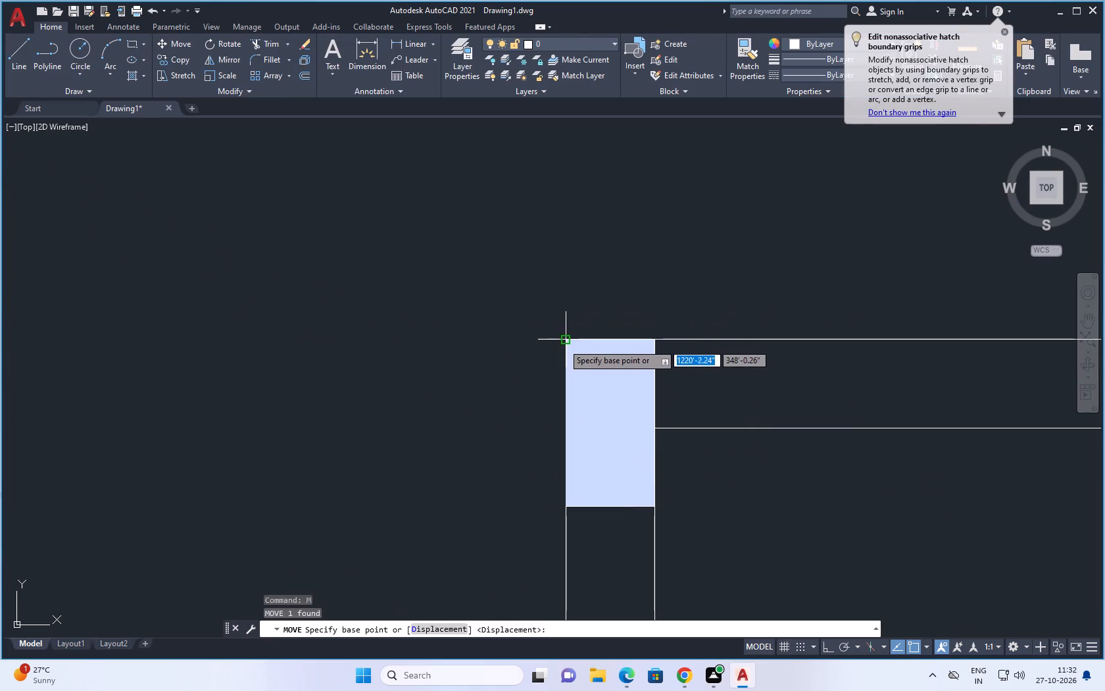
{"action": "left_click", "coordinate": [564, 340]}
{"action": "left_click", "coordinate": [565, 342]}
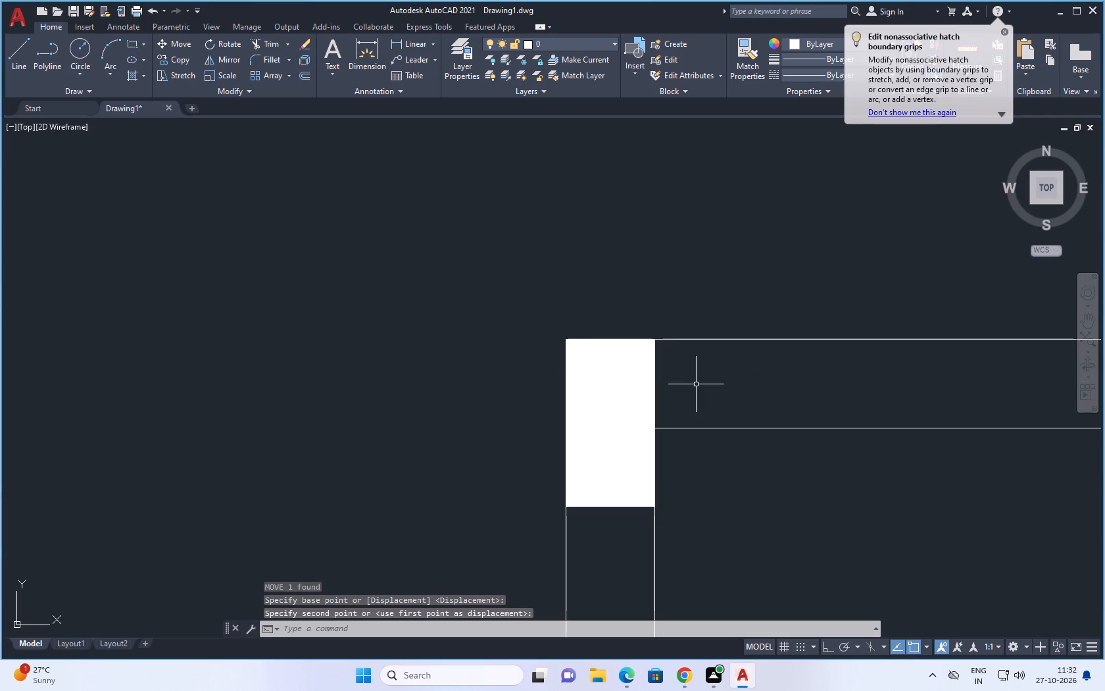
Copy the lower bedroom's upper-left column, from its upper-left corner, to the bedroom's upper-right wall junction and end the copying.
{"action": "scroll", "coordinate": [696, 384], "scroll_direction": "down", "scroll_amount": 4}
{"action": "scroll", "coordinate": [724, 431], "scroll_direction": "down", "scroll_amount": 5}
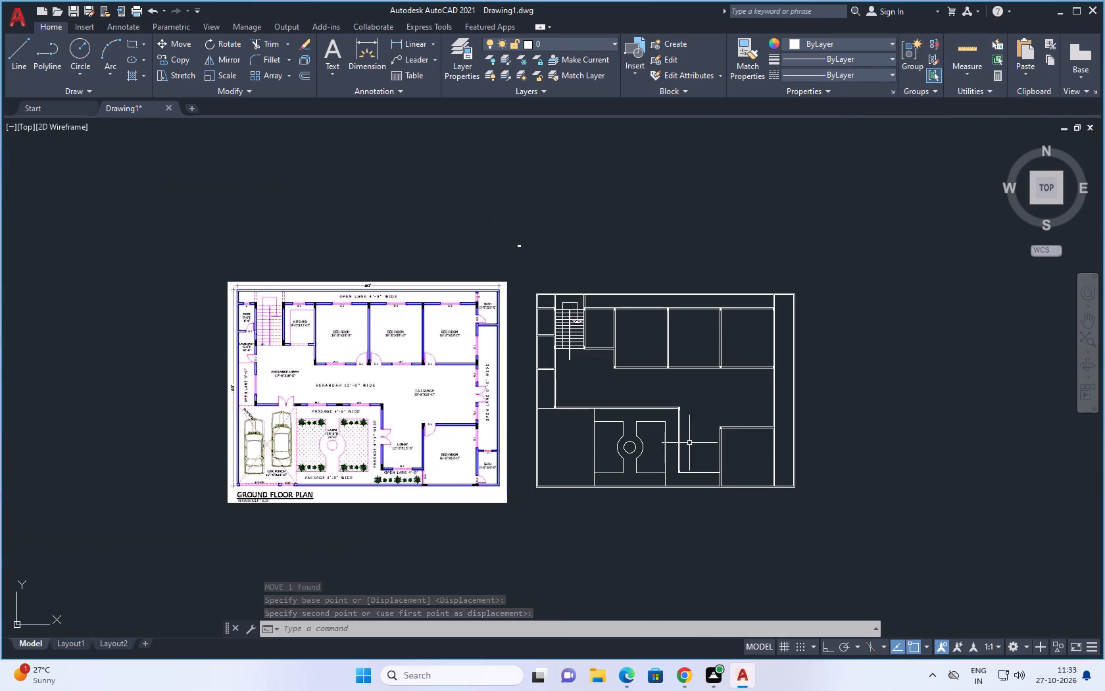
{"action": "scroll", "coordinate": [492, 373], "scroll_direction": "up", "scroll_amount": 4}
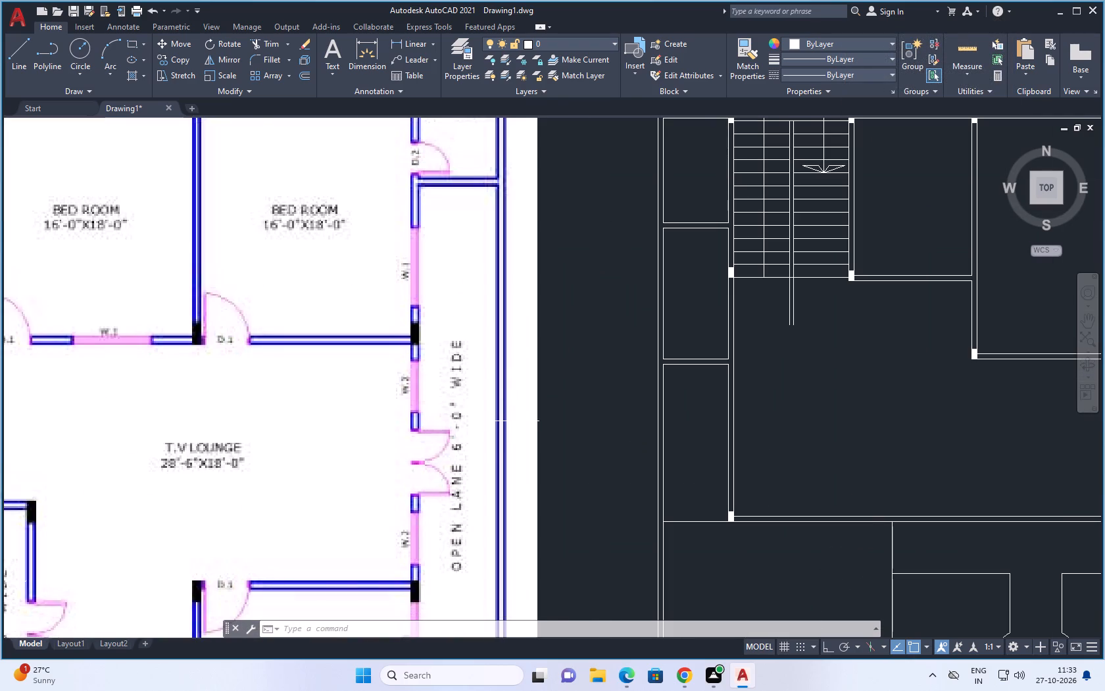
{"action": "scroll", "coordinate": [511, 428], "scroll_direction": "down", "scroll_amount": 3}
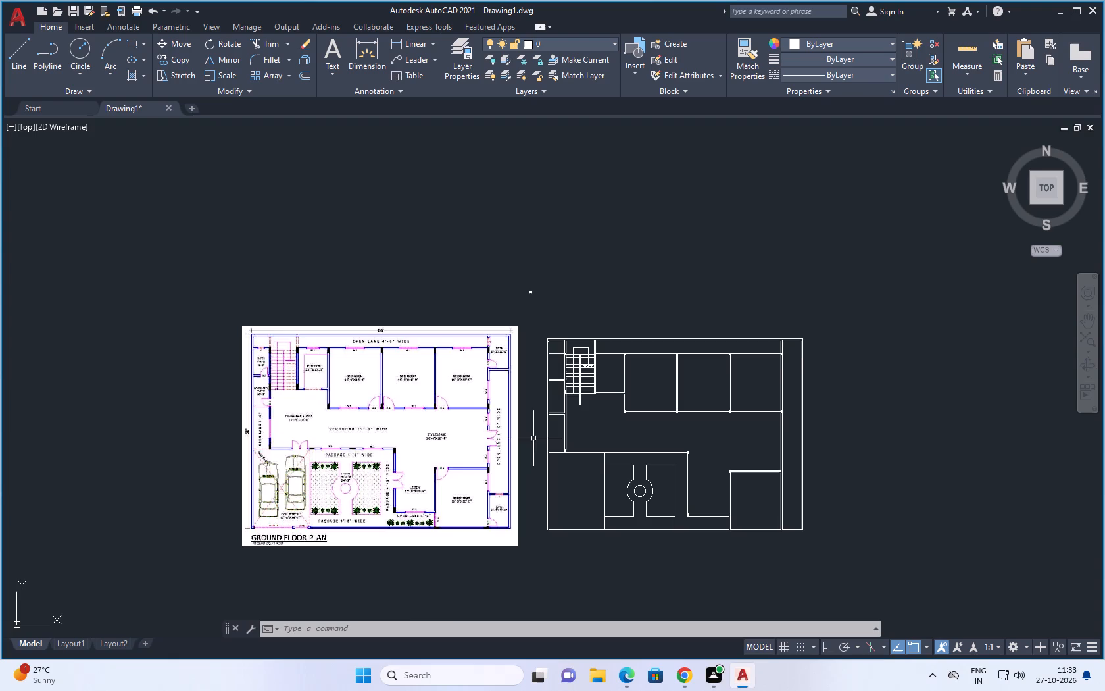
{"action": "scroll", "coordinate": [777, 413], "scroll_direction": "up", "scroll_amount": 3}
{"action": "scroll", "coordinate": [778, 413], "scroll_direction": "down", "scroll_amount": 2}
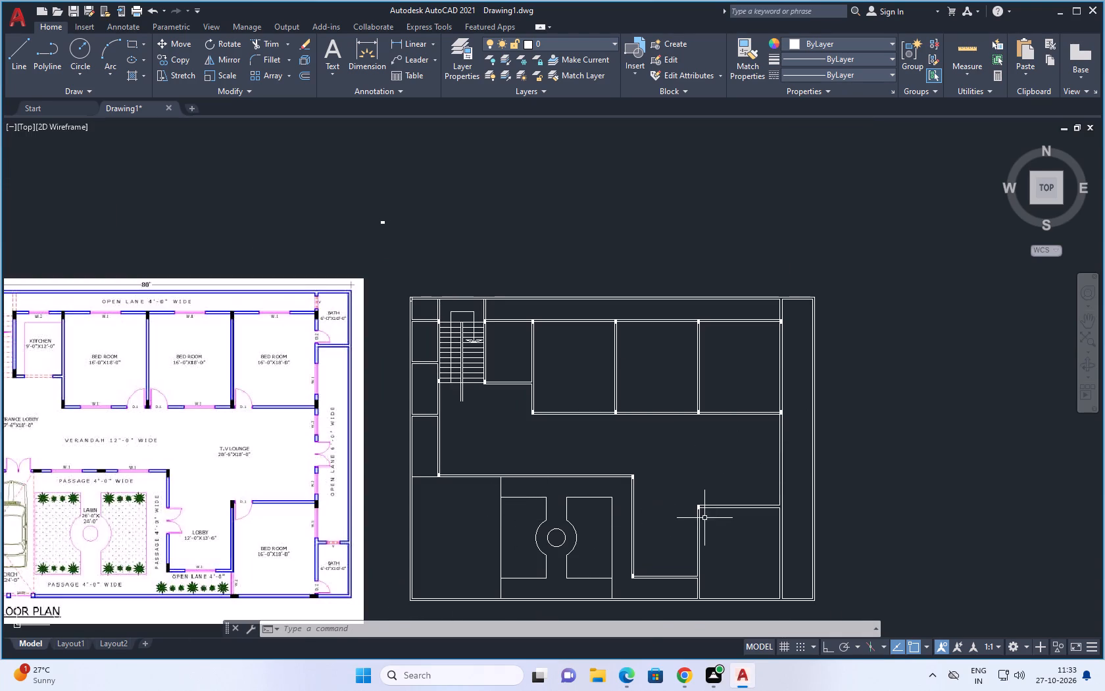
{"action": "scroll", "coordinate": [705, 515], "scroll_direction": "up", "scroll_amount": 4}
{"action": "left_click", "coordinate": [641, 487]}
{"action": "right_click", "coordinate": [639, 486]}
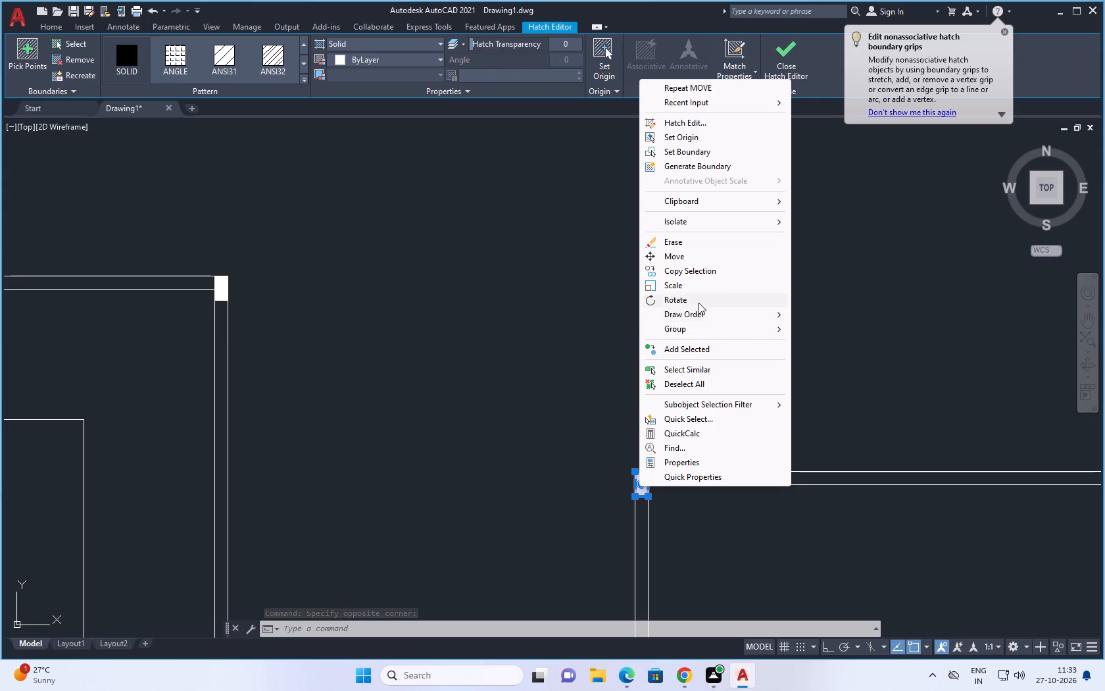
{"action": "left_click", "coordinate": [700, 274]}
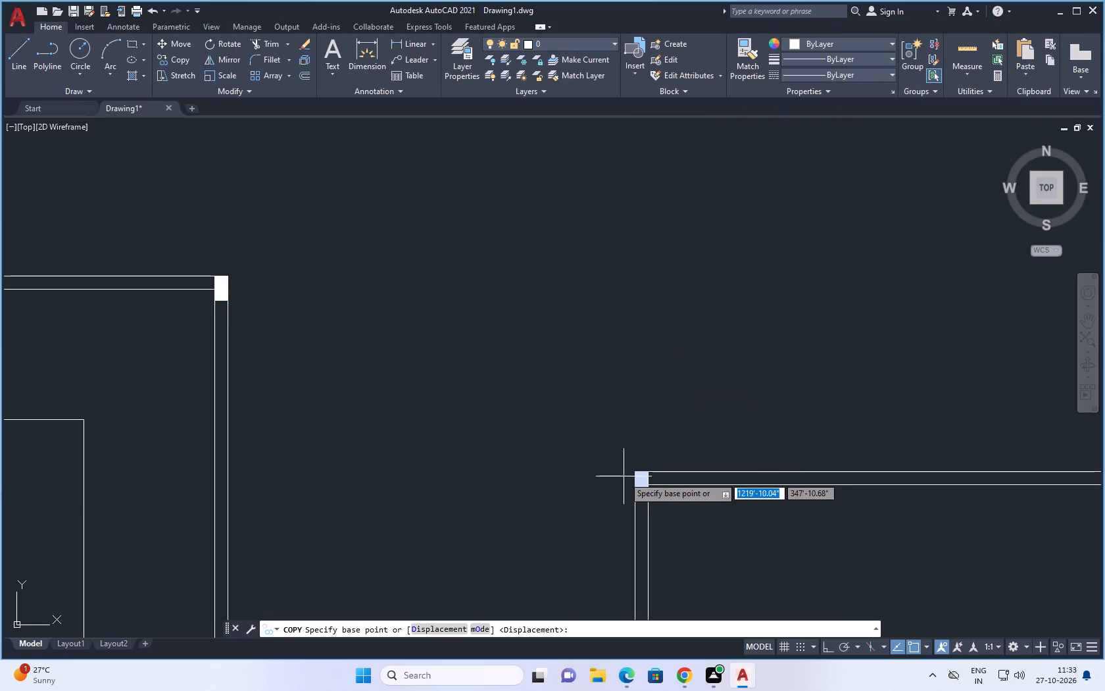
{"action": "left_click", "coordinate": [632, 469]}
{"action": "scroll", "coordinate": [689, 465], "scroll_direction": "down", "scroll_amount": 3}
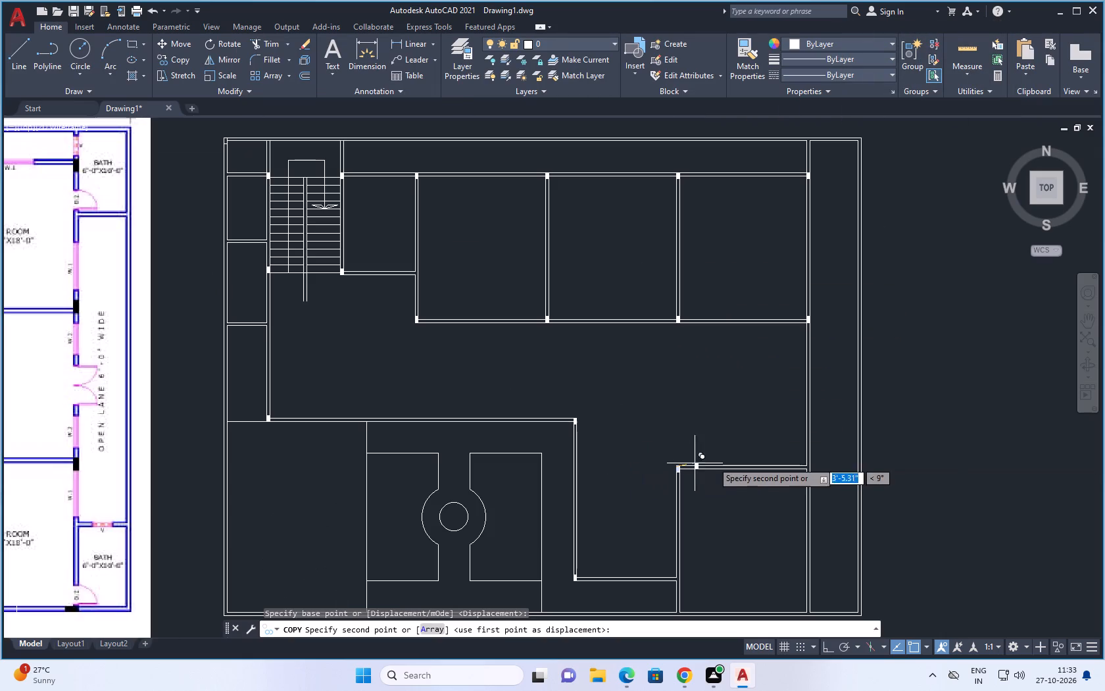
{"action": "scroll", "coordinate": [806, 468], "scroll_direction": "up", "scroll_amount": 4}
{"action": "left_click", "coordinate": [794, 464]}
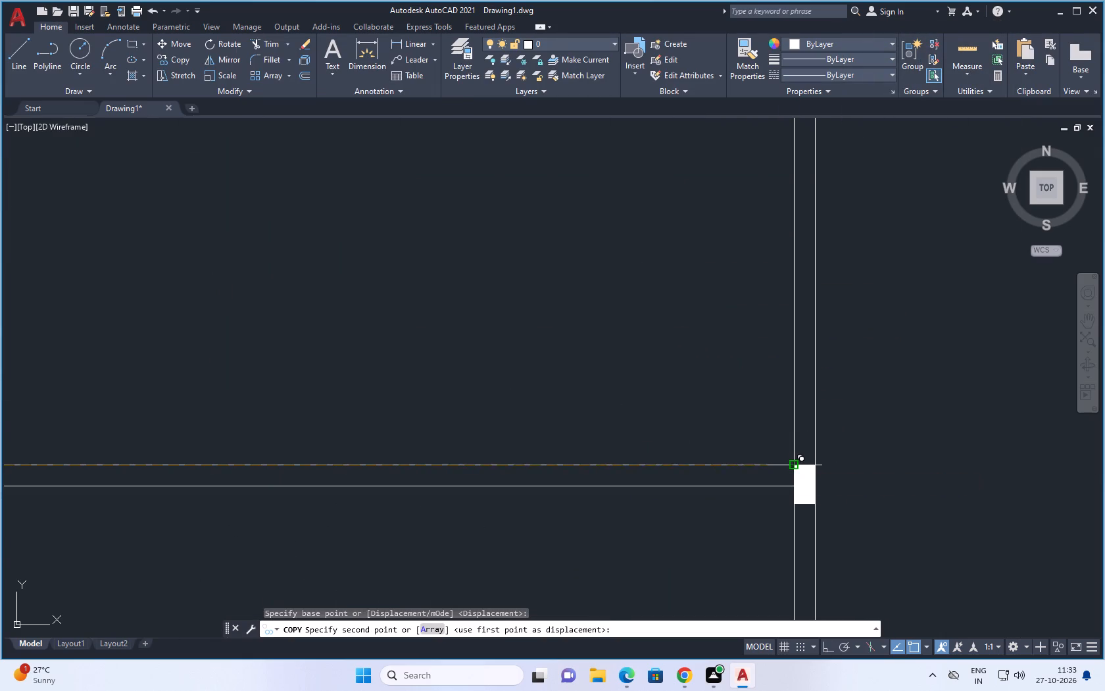
{"action": "scroll", "coordinate": [822, 444], "scroll_direction": "down", "scroll_amount": 5}
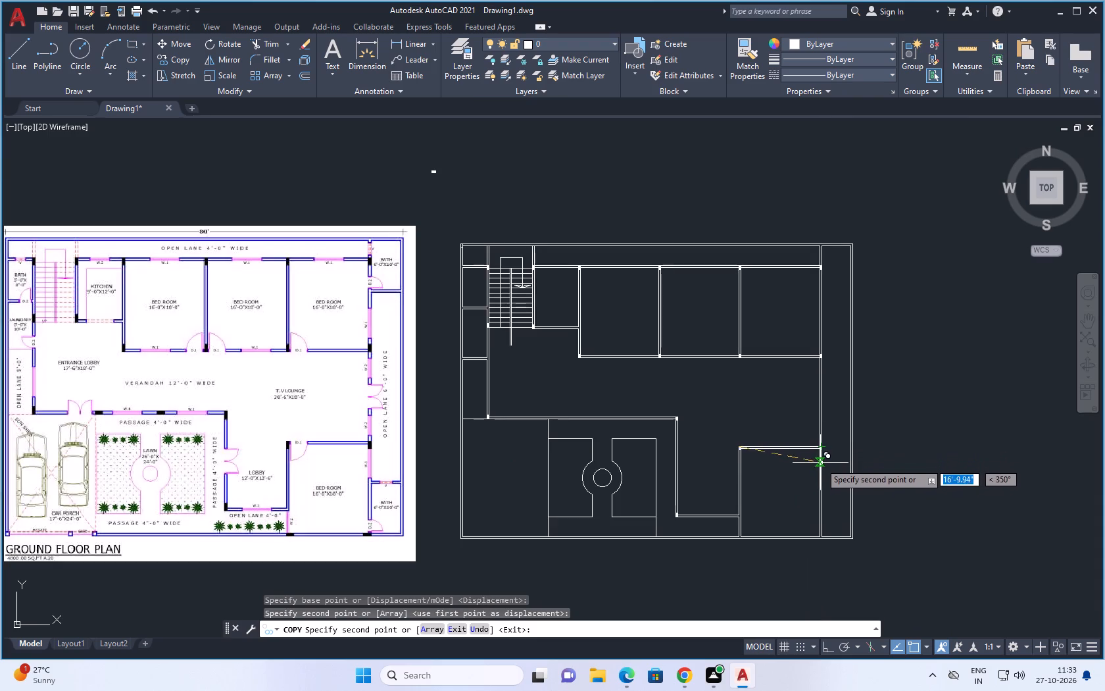
{"action": "scroll", "coordinate": [827, 540], "scroll_direction": "up", "scroll_amount": 5}
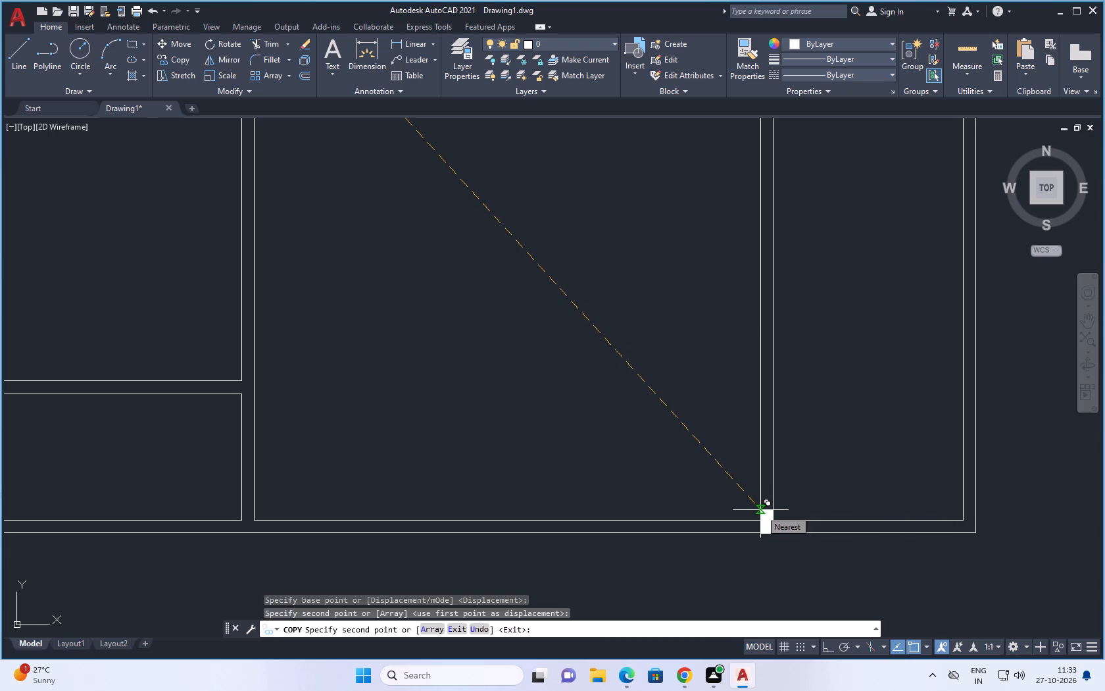
{"action": "key", "text": "Escape"}
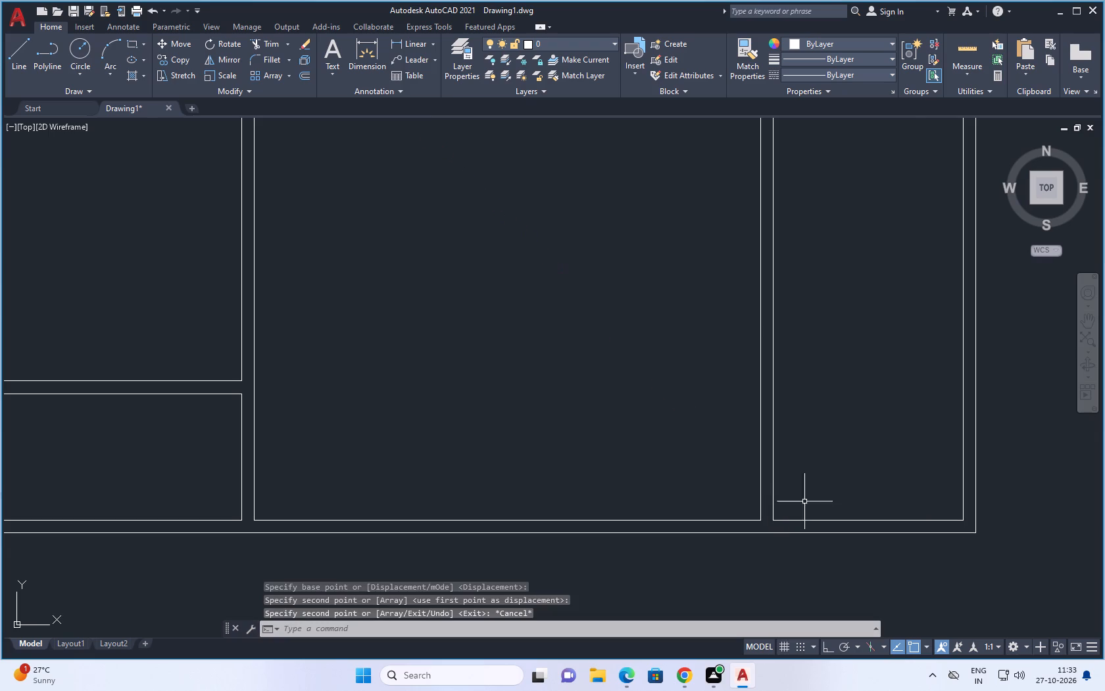
Copy the loose horizontal column above the plan to just below the outer wall at the lower bedroom's lower-right corner.
{"action": "scroll", "coordinate": [812, 484], "scroll_direction": "down", "scroll_amount": 4}
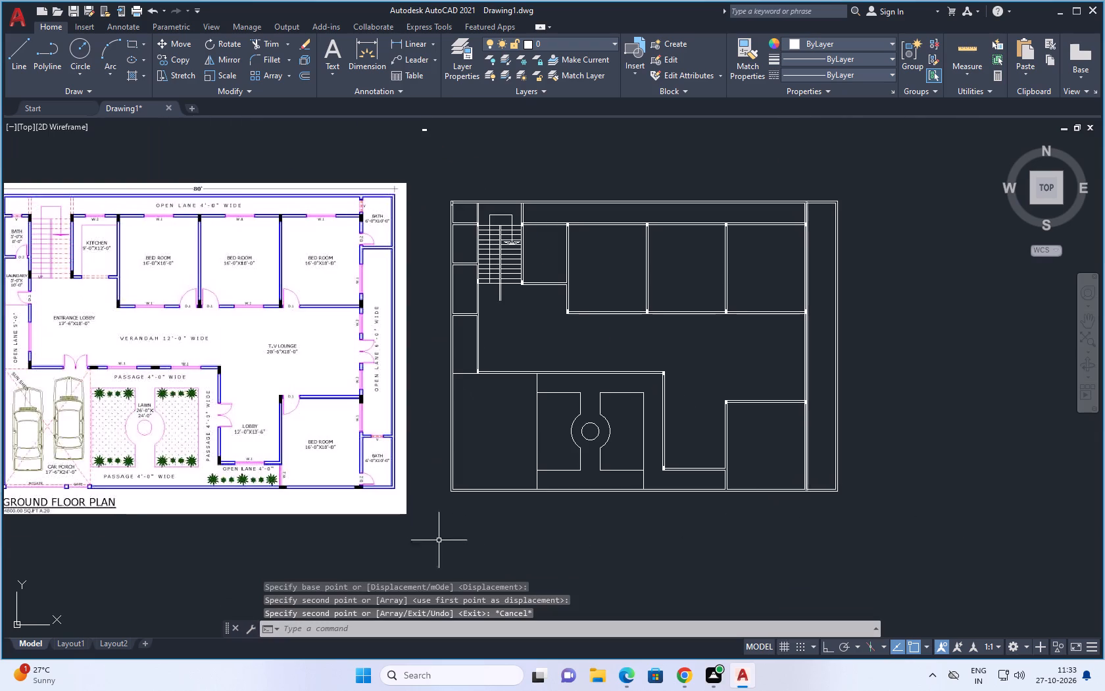
{"action": "scroll", "coordinate": [274, 477], "scroll_direction": "up", "scroll_amount": 2}
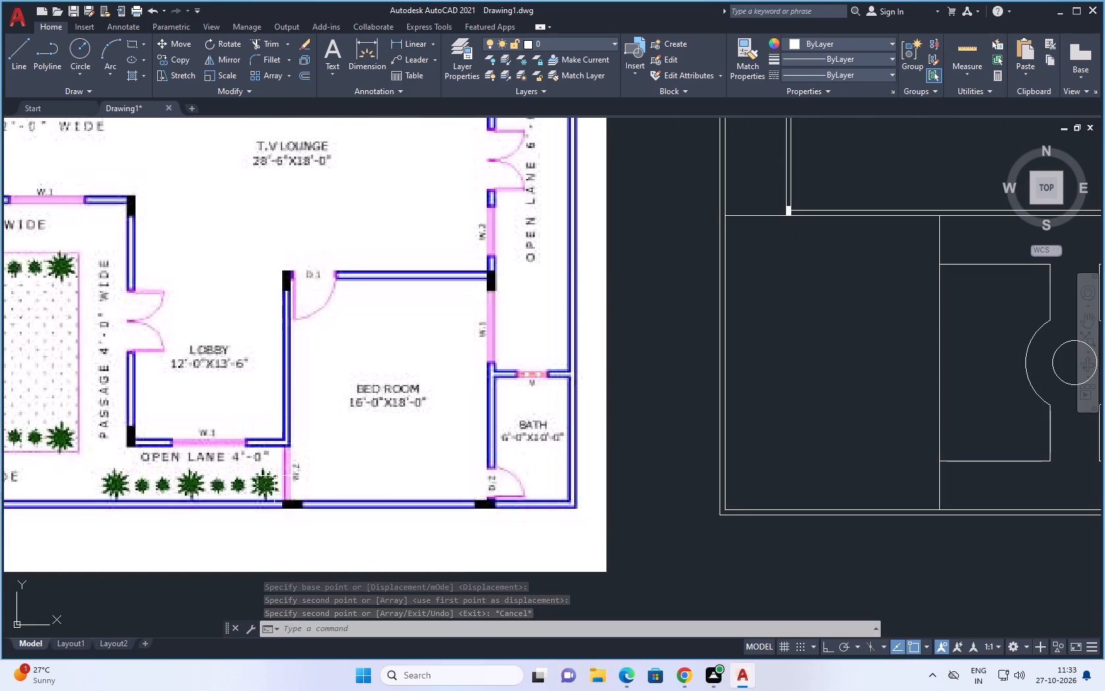
{"action": "scroll", "coordinate": [274, 476], "scroll_direction": "down", "scroll_amount": 2}
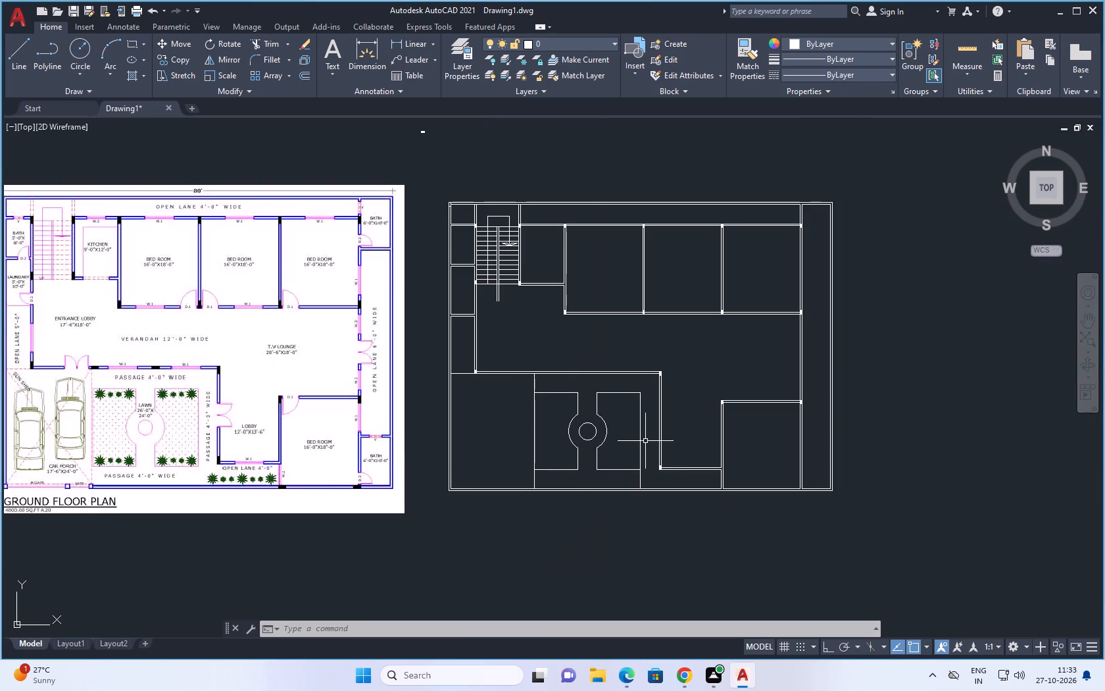
{"action": "left_click", "coordinate": [422, 132]}
{"action": "right_click", "coordinate": [430, 139]}
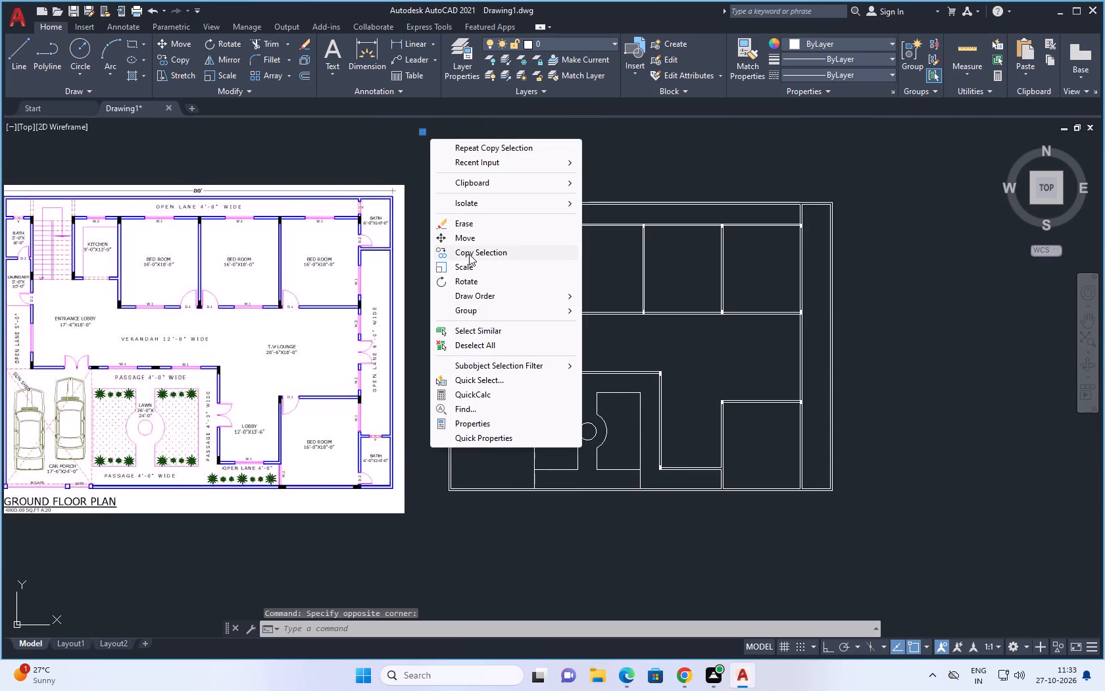
{"action": "left_click", "coordinate": [470, 255]}
{"action": "scroll", "coordinate": [410, 132], "scroll_direction": "up", "scroll_amount": 4}
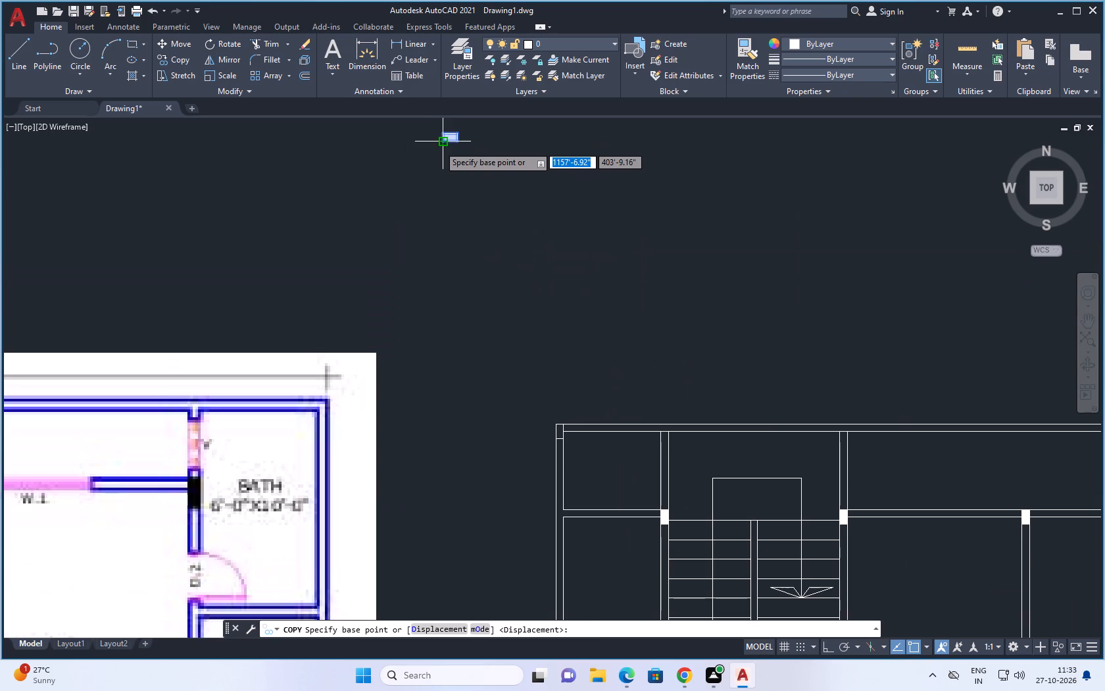
{"action": "left_click", "coordinate": [439, 144]}
{"action": "scroll", "coordinate": [517, 171], "scroll_direction": "down", "scroll_amount": 4}
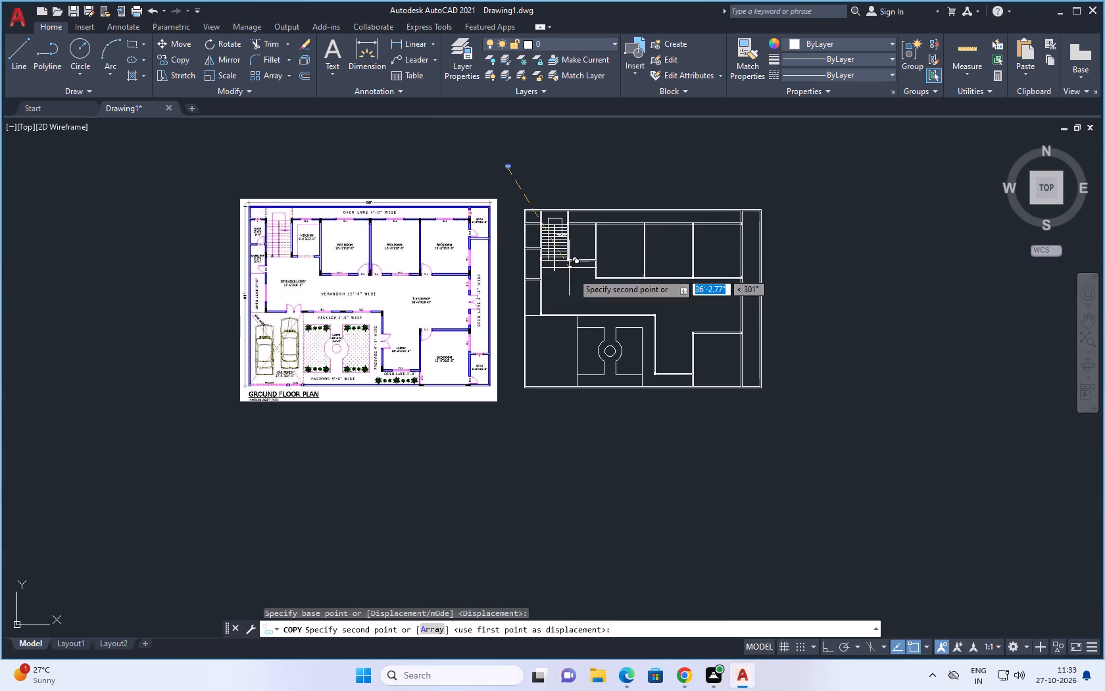
{"action": "scroll", "coordinate": [740, 381], "scroll_direction": "up", "scroll_amount": 5}
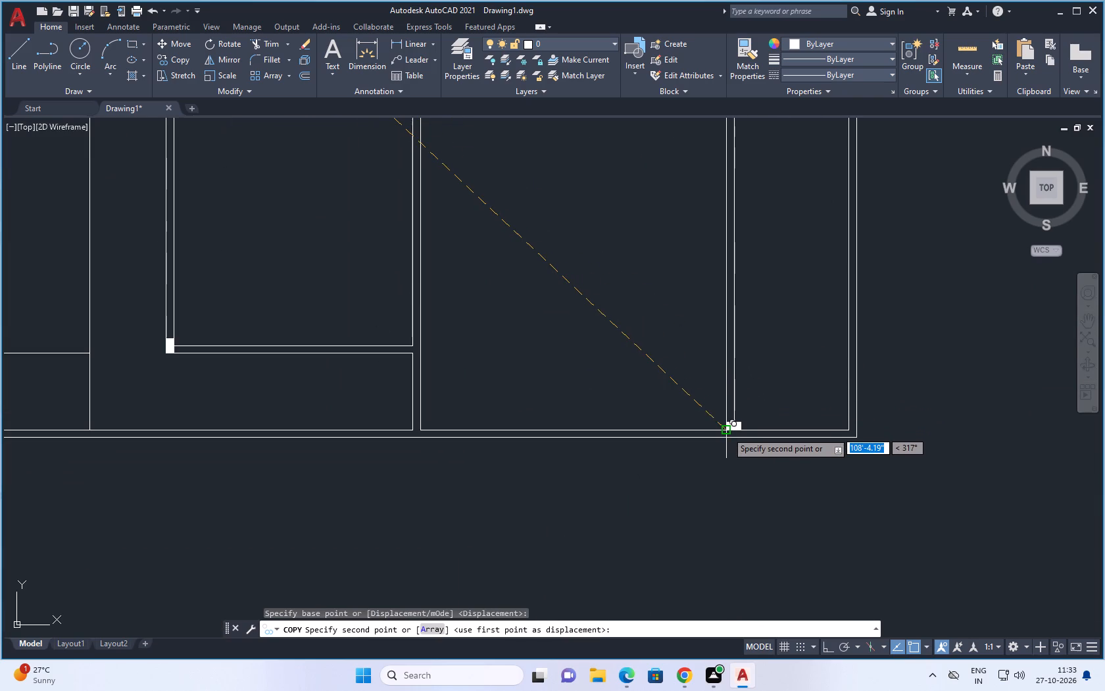
{"action": "left_click", "coordinate": [720, 455]}
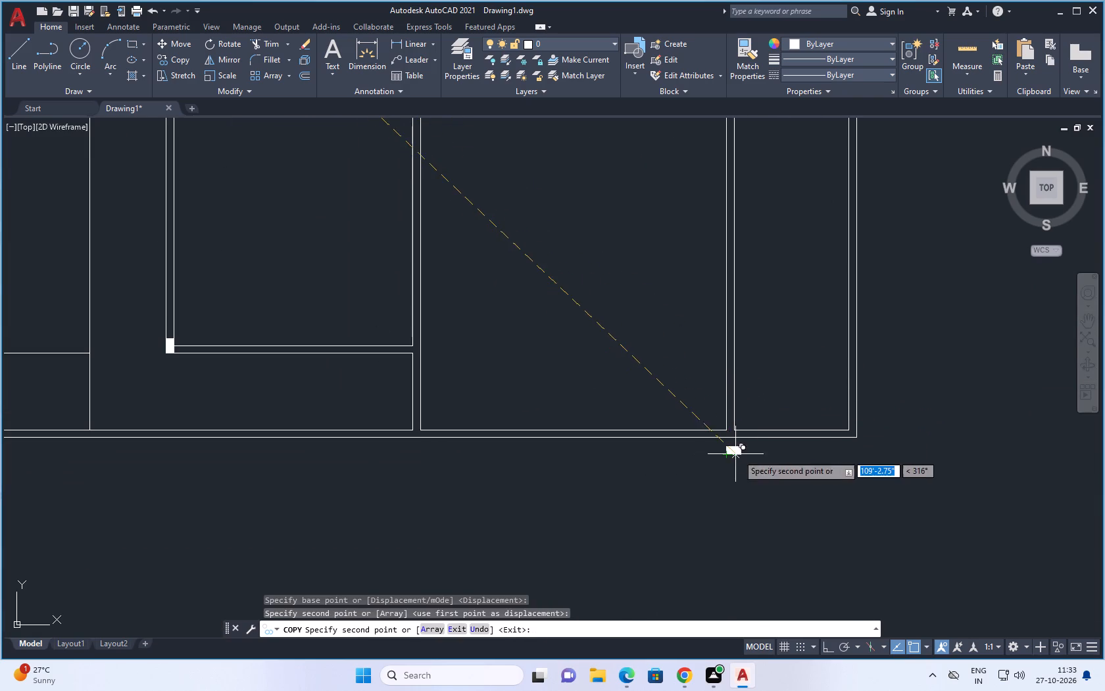
{"action": "key", "text": "Escape"}
Copy the horizontal column below the plan up onto the bottom outer wall at the lower bedroom's lower-right corner.
{"action": "left_click_drag", "start_coordinate": [749, 446], "coordinate": [731, 464]}
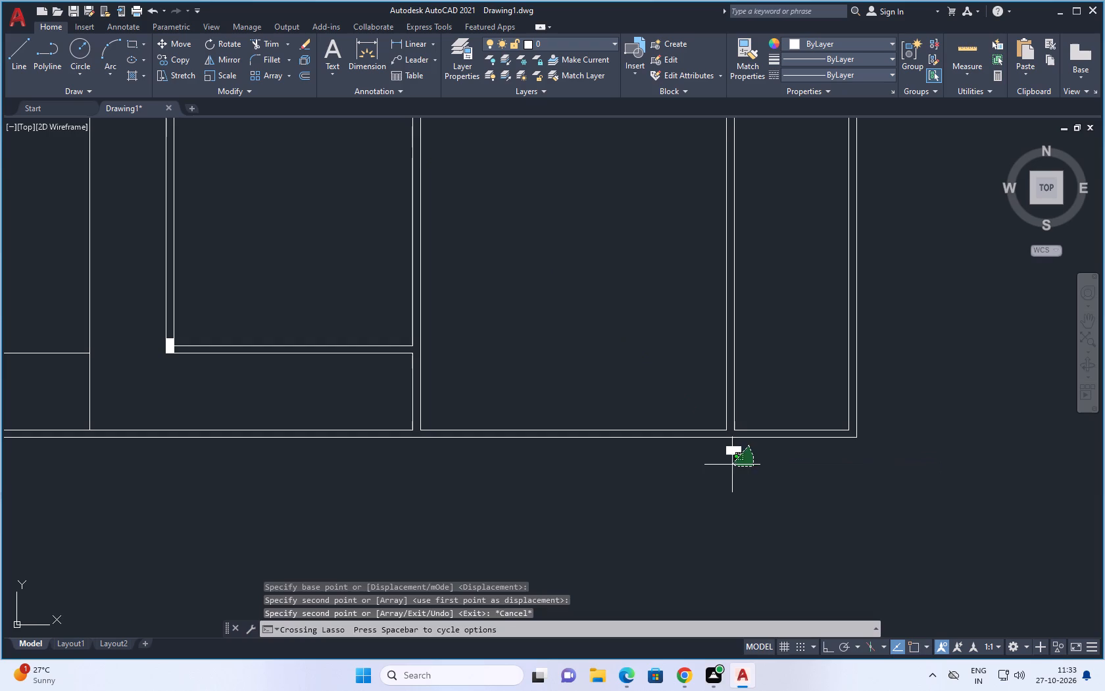
{"action": "left_click_drag", "start_coordinate": [731, 464], "coordinate": [717, 439]}
{"action": "right_click", "coordinate": [717, 439]}
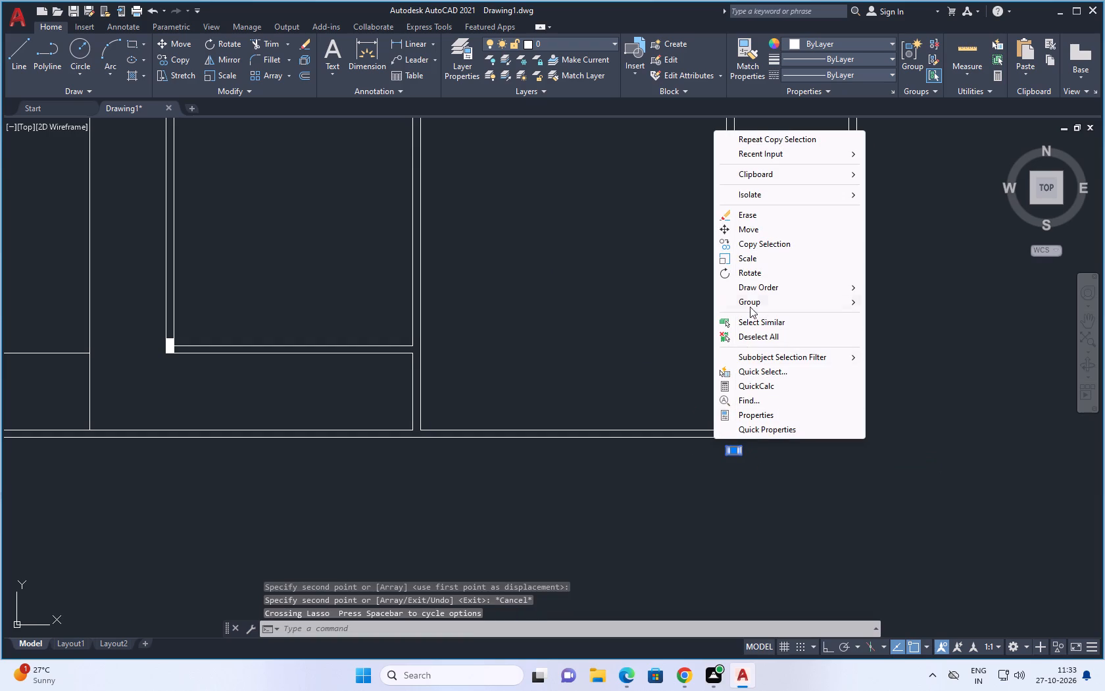
{"action": "left_click", "coordinate": [770, 246]}
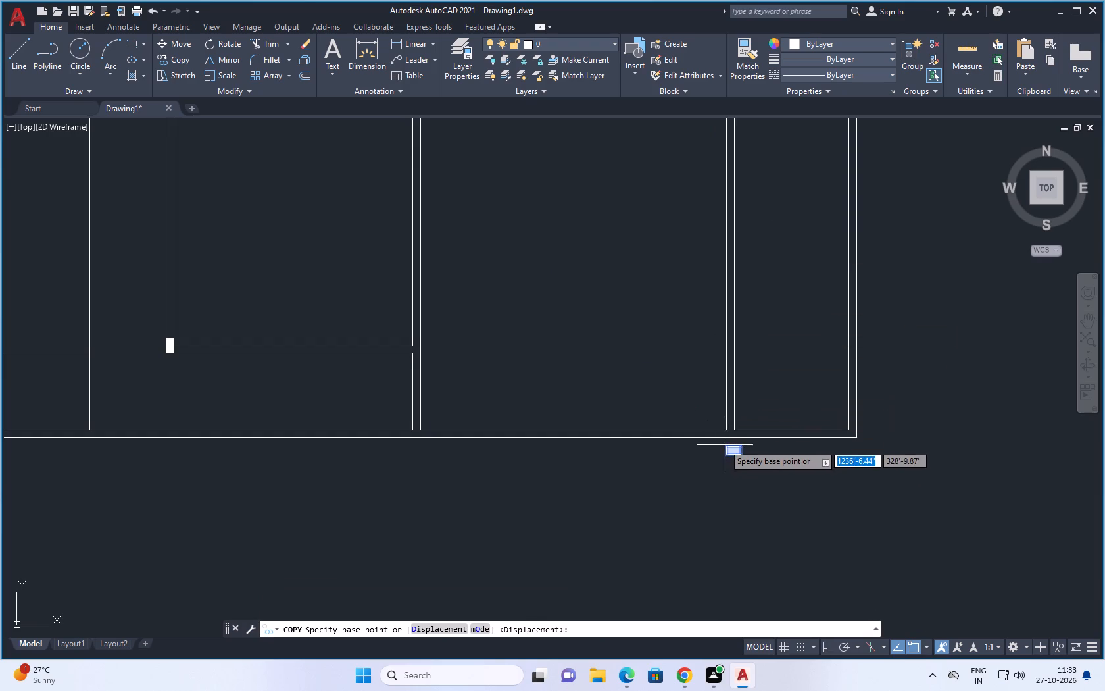
{"action": "left_click", "coordinate": [724, 445]}
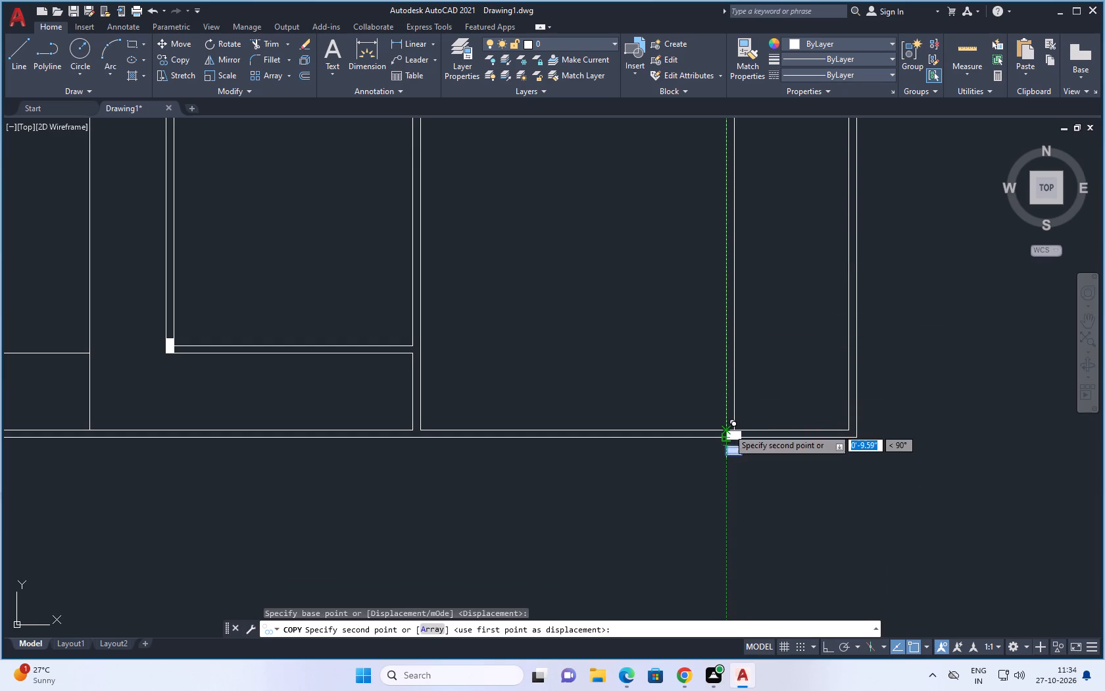
{"action": "left_click", "coordinate": [729, 428]}
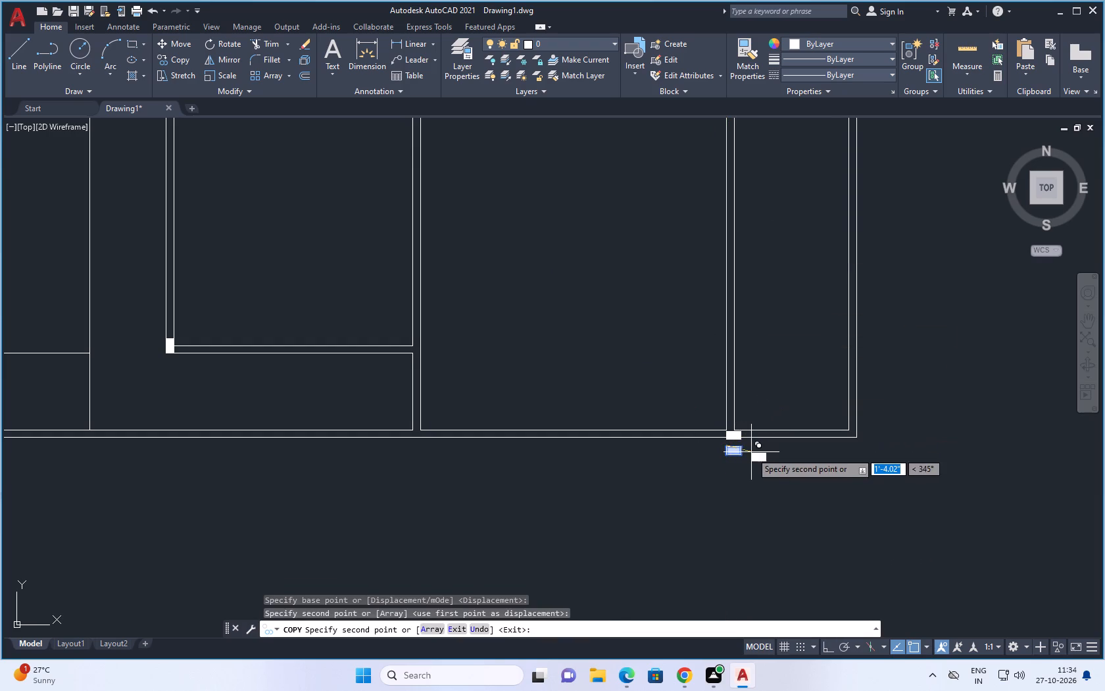
{"action": "key", "text": "space"}
Move the column on the bottom wall by its upper-left corner to the lower bedroom's inner lower-right wall corner.
{"action": "scroll", "coordinate": [732, 433], "scroll_direction": "up", "scroll_amount": 3}
{"action": "left_click", "coordinate": [732, 449]}
{"action": "right_click", "coordinate": [732, 449]}
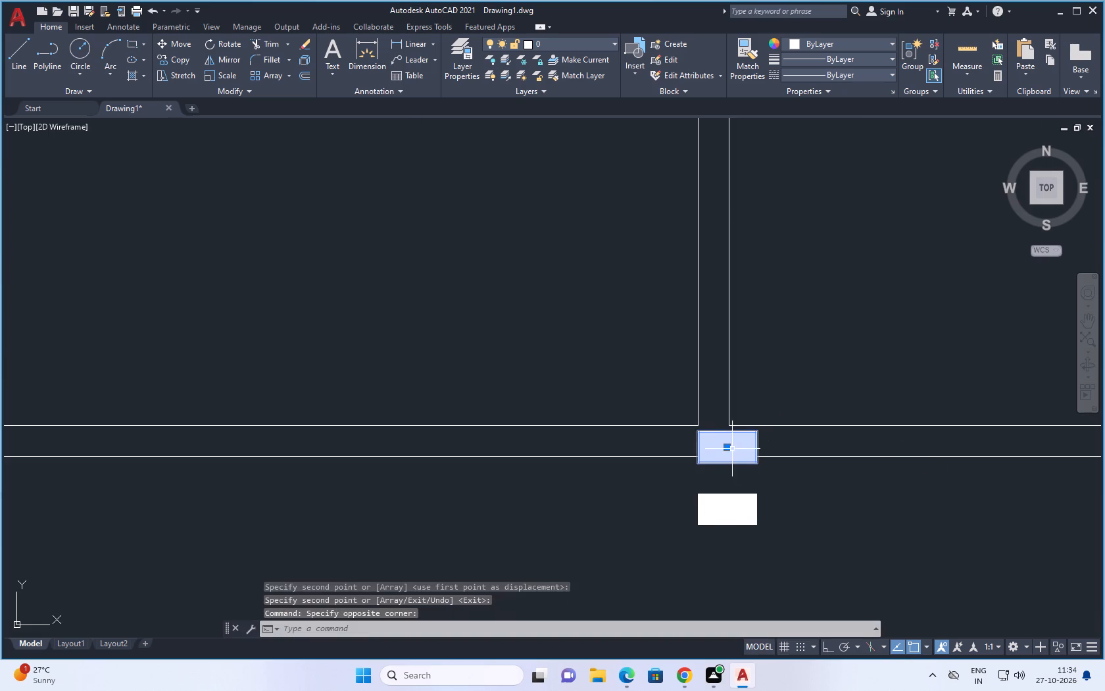
{"action": "left_click", "coordinate": [778, 242]}
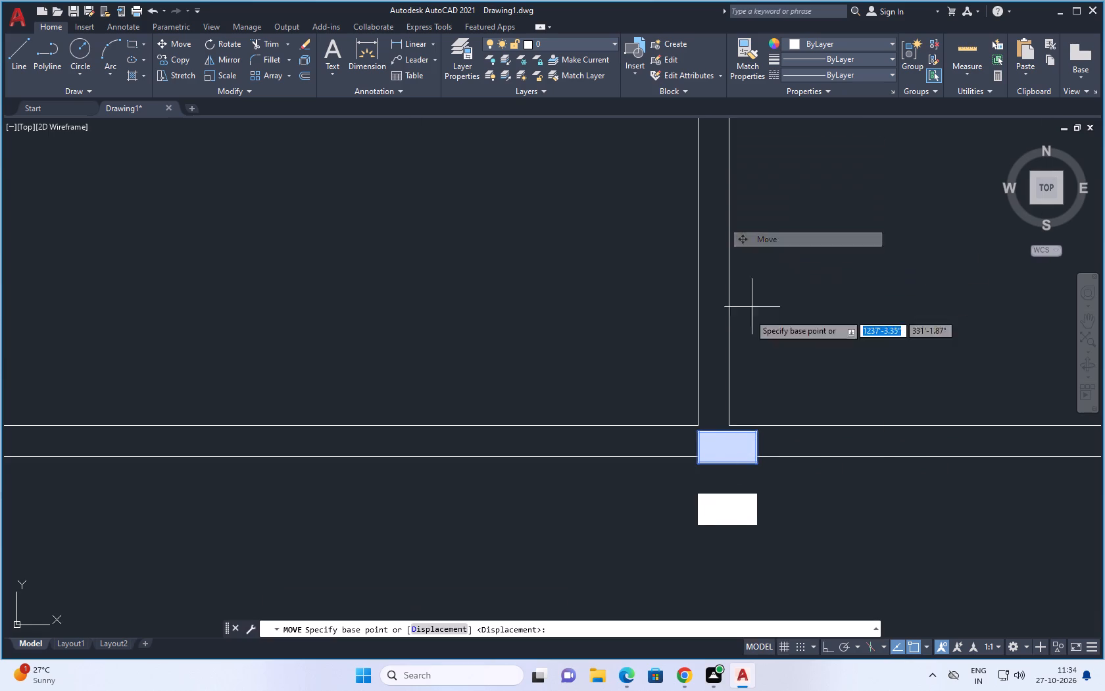
{"action": "left_click", "coordinate": [699, 432]}
{"action": "left_click", "coordinate": [699, 427]}
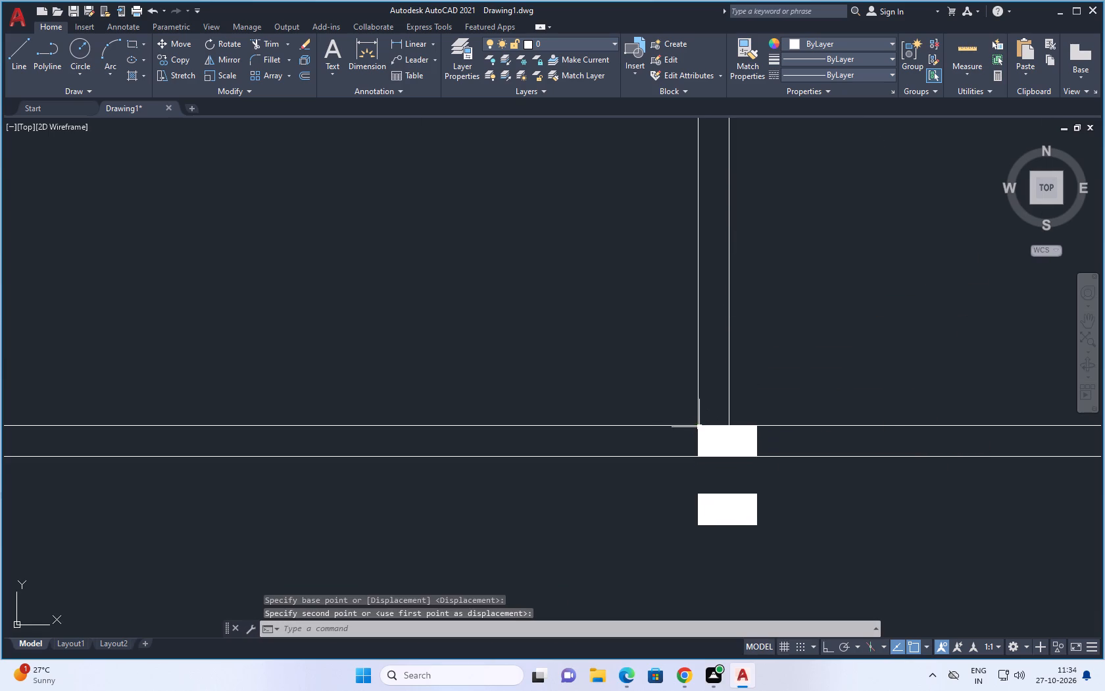
{"action": "scroll", "coordinate": [791, 392], "scroll_direction": "down", "scroll_amount": 8}
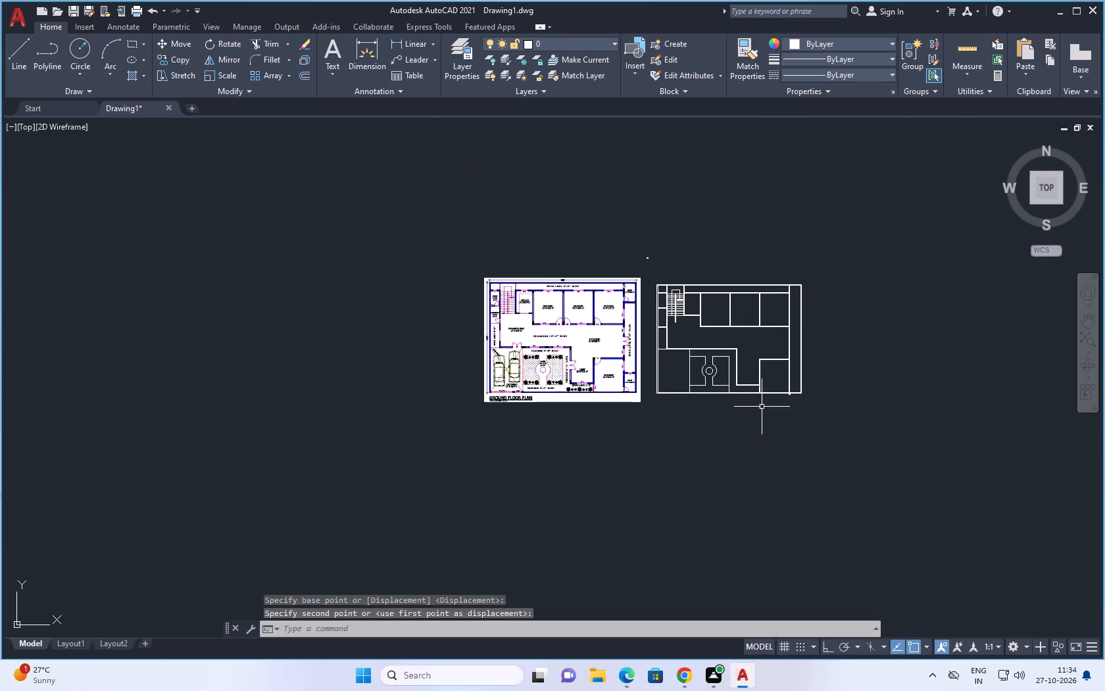
{"action": "scroll", "coordinate": [626, 382], "scroll_direction": "up", "scroll_amount": 3}
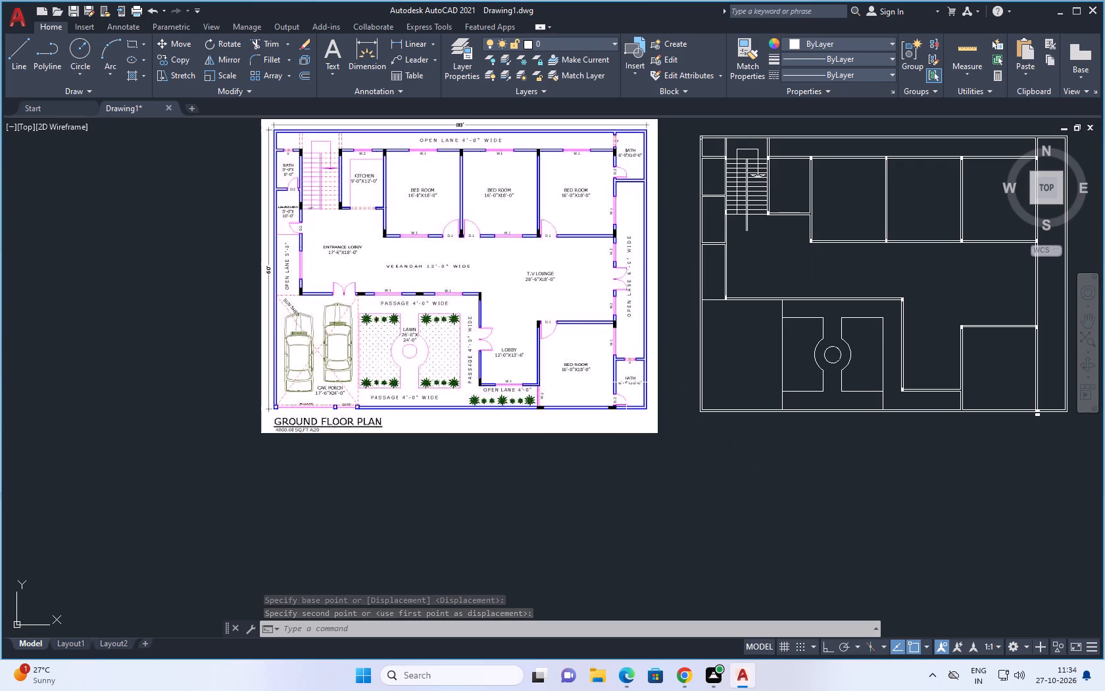
Copy the bottom-wall column by its upper-right corner to where the lower bedroom's right wall's outer face meets the bottom outer wall.
{"action": "scroll", "coordinate": [626, 382], "scroll_direction": "down", "scroll_amount": 1}
{"action": "scroll", "coordinate": [877, 395], "scroll_direction": "up", "scroll_amount": 8}
{"action": "left_click", "coordinate": [805, 447]}
{"action": "right_click", "coordinate": [806, 440]}
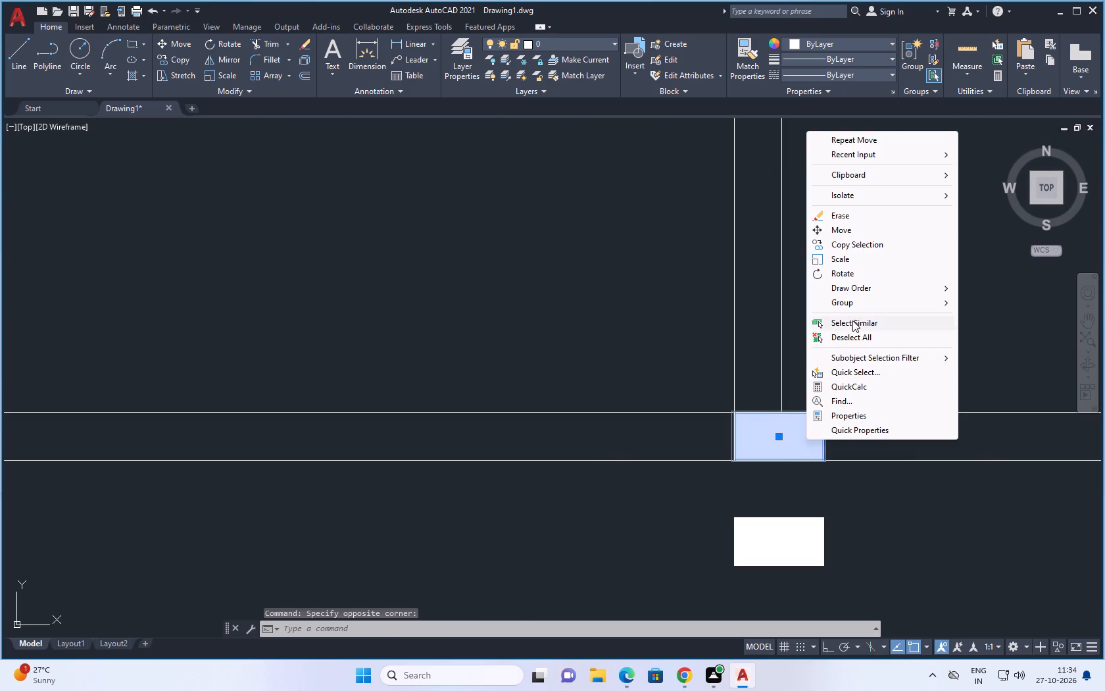
{"action": "left_click", "coordinate": [854, 244]}
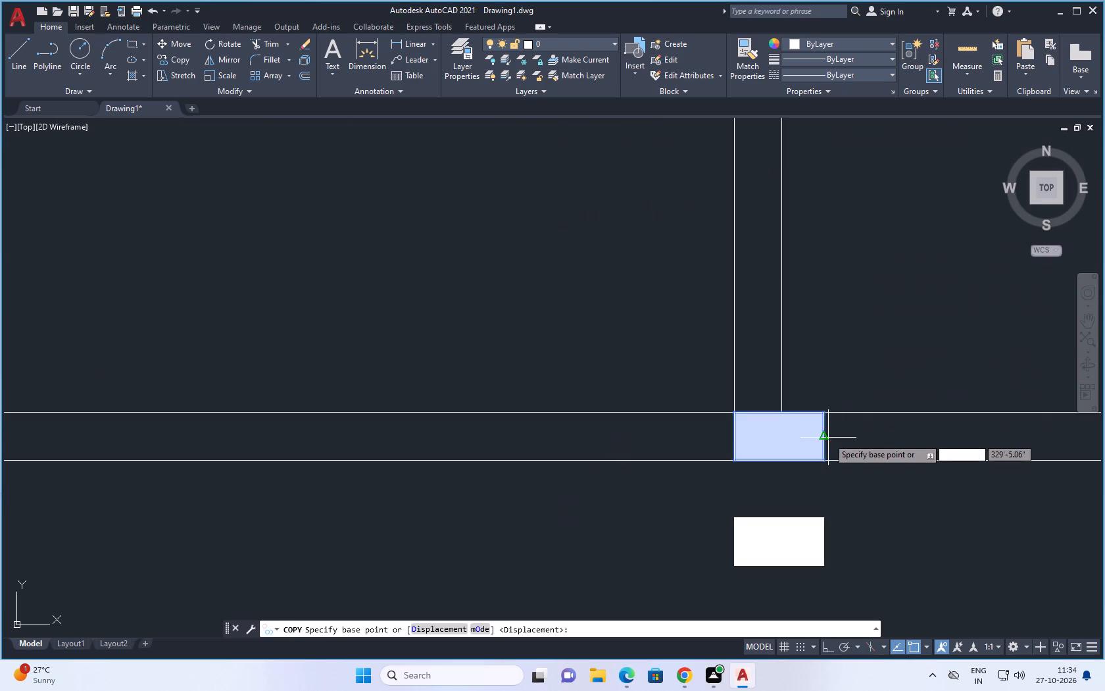
{"action": "left_click", "coordinate": [825, 410]}
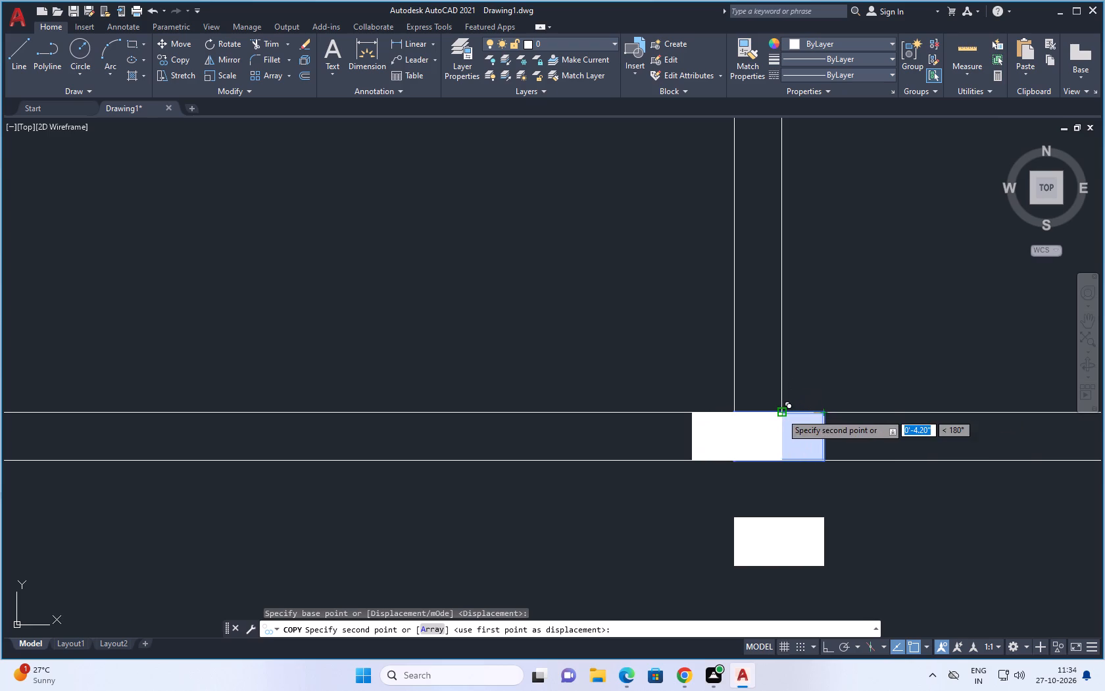
{"action": "left_click", "coordinate": [781, 413]}
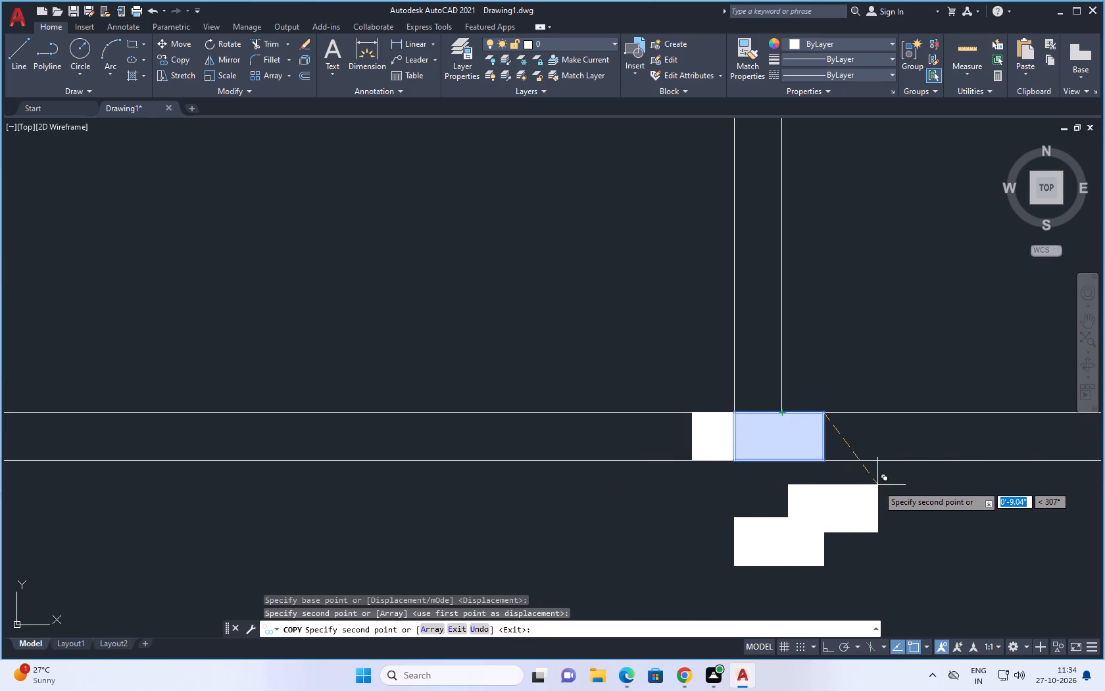
{"action": "key", "text": "space"}
Delete the original column at the lower bedroom's lower-right corner, keeping the copy aligned with the right wall's outer face.
{"action": "left_click", "coordinate": [815, 437]}
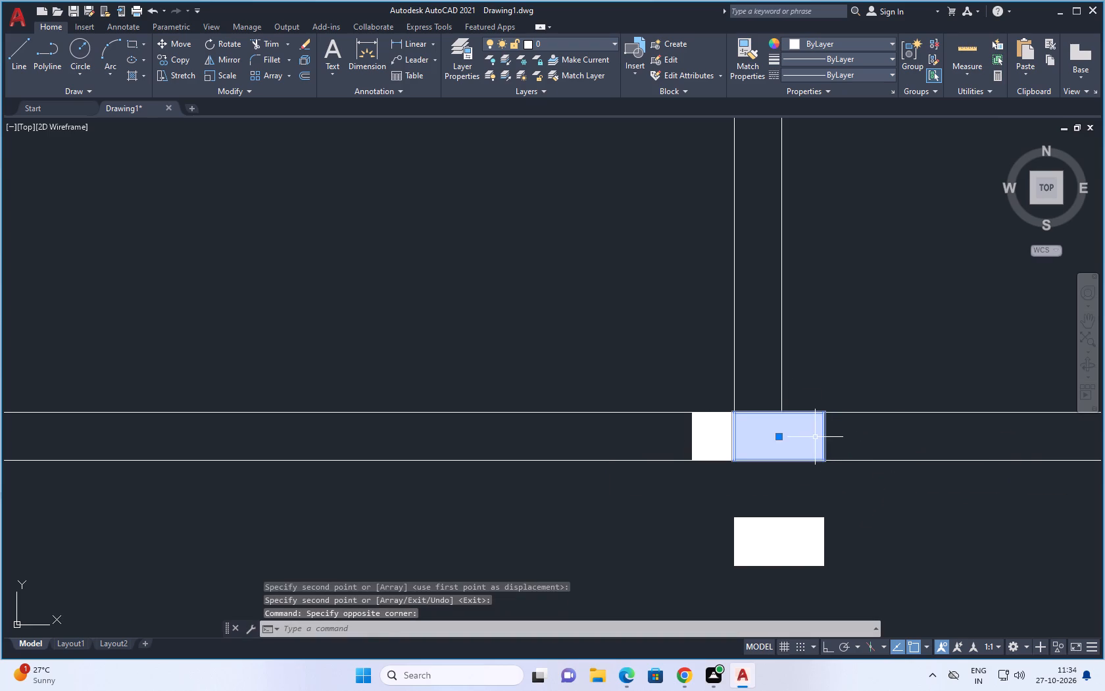
{"action": "key", "text": "Delete"}
Copy the loose column below the plan, from its upper-left corner, to the bottom-wall junction at the lower bedroom's lower-left corner.
{"action": "scroll", "coordinate": [817, 465], "scroll_direction": "down", "scroll_amount": 4}
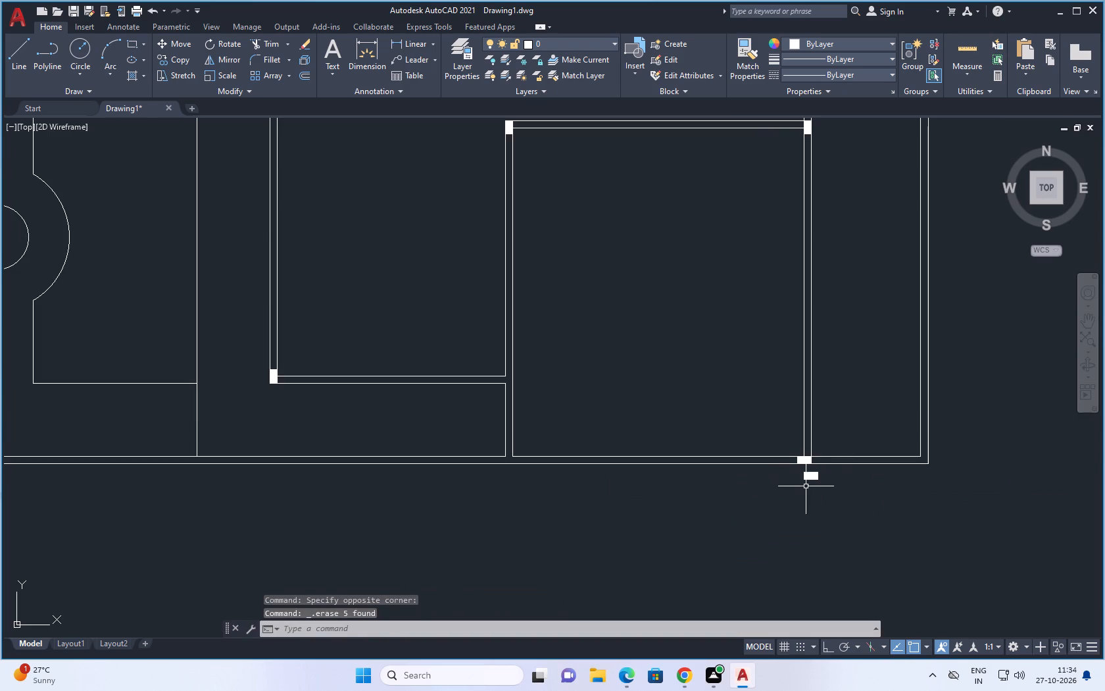
{"action": "left_click", "coordinate": [815, 477]}
{"action": "right_click", "coordinate": [816, 477]}
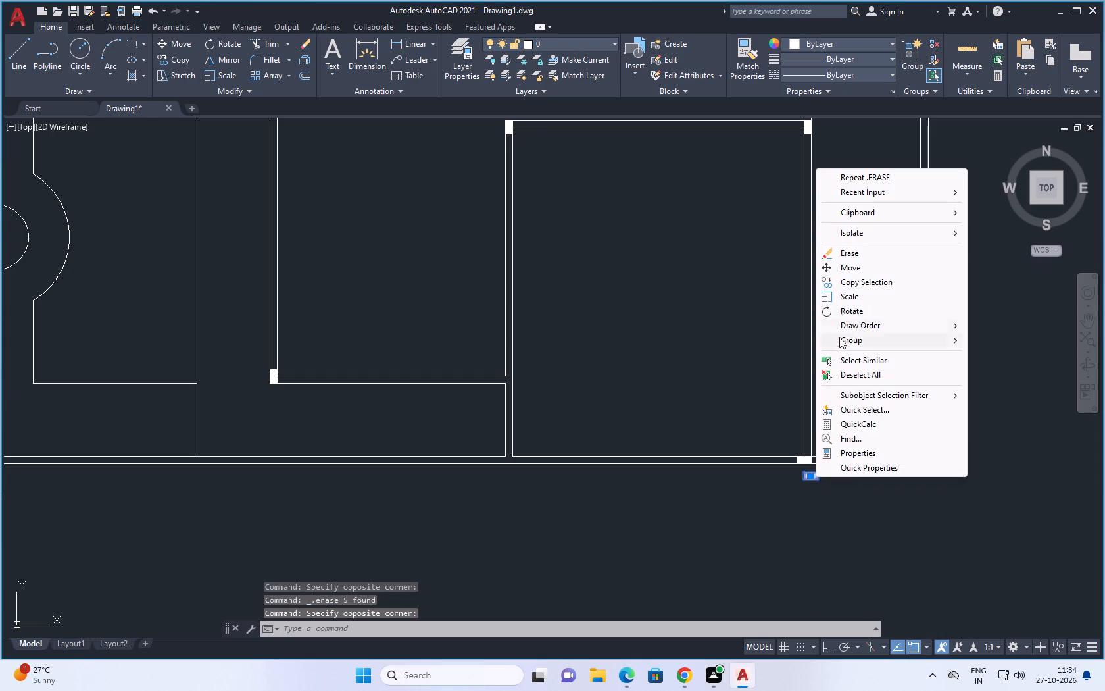
{"action": "left_click", "coordinate": [857, 280]}
{"action": "scroll", "coordinate": [796, 376], "scroll_direction": "down", "scroll_amount": 4}
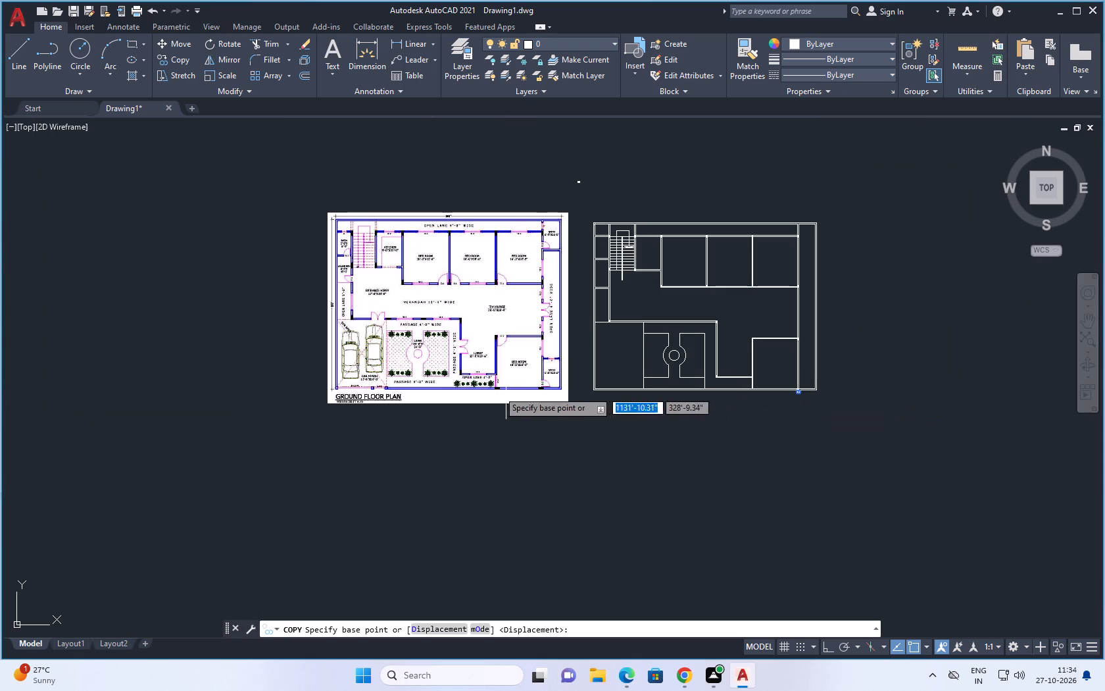
{"action": "scroll", "coordinate": [482, 390], "scroll_direction": "up", "scroll_amount": 2}
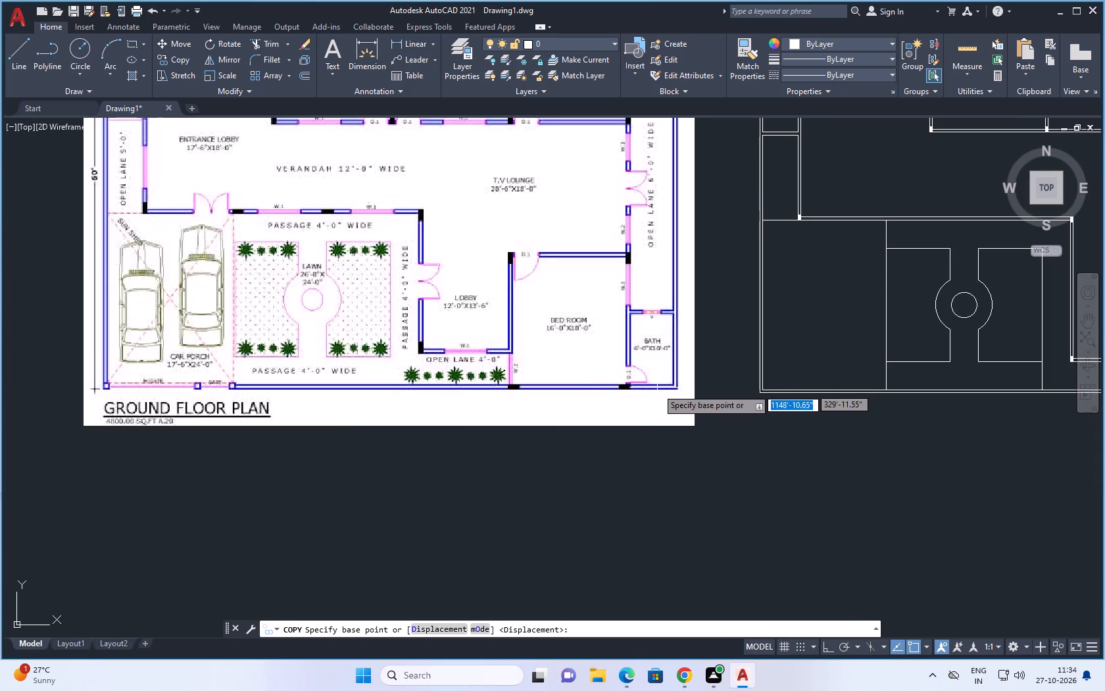
{"action": "scroll", "coordinate": [537, 401], "scroll_direction": "down", "scroll_amount": 2}
{"action": "scroll", "coordinate": [852, 401], "scroll_direction": "up", "scroll_amount": 4}
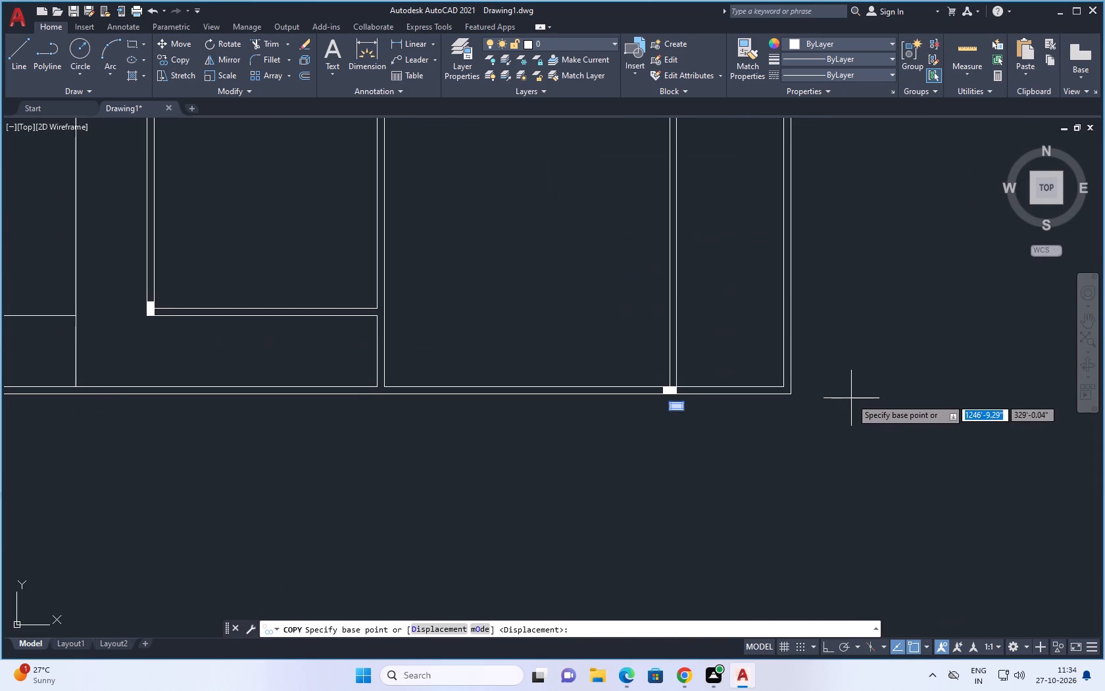
{"action": "scroll", "coordinate": [670, 397], "scroll_direction": "up", "scroll_amount": 4}
{"action": "left_click", "coordinate": [649, 444]}
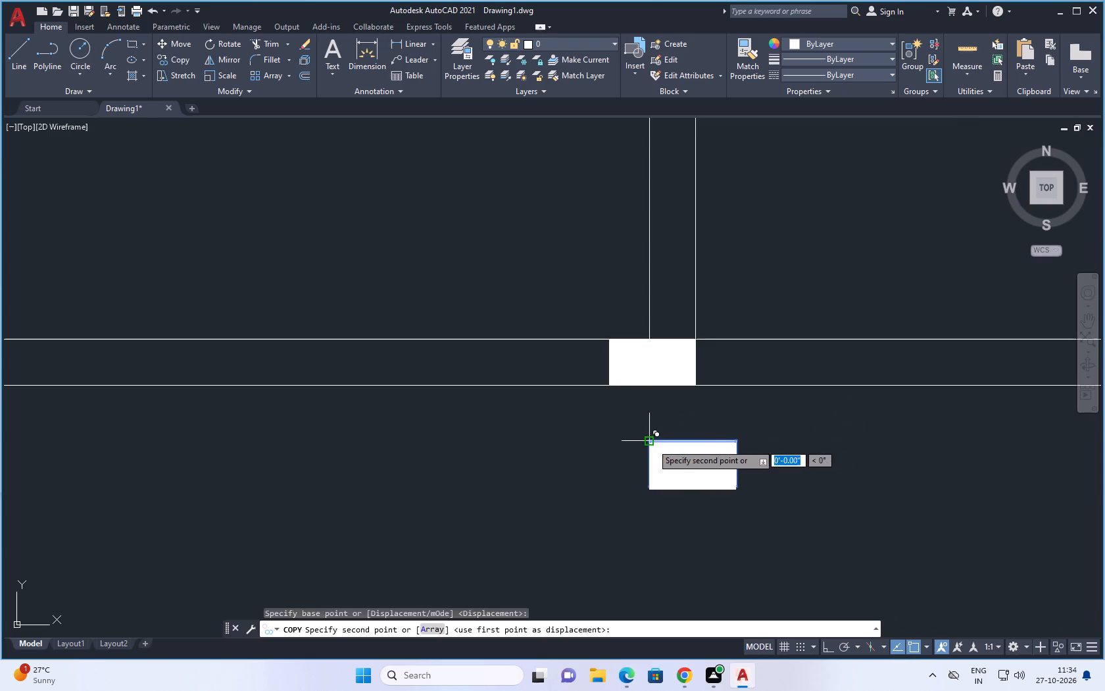
{"action": "scroll", "coordinate": [723, 445], "scroll_direction": "down", "scroll_amount": 4}
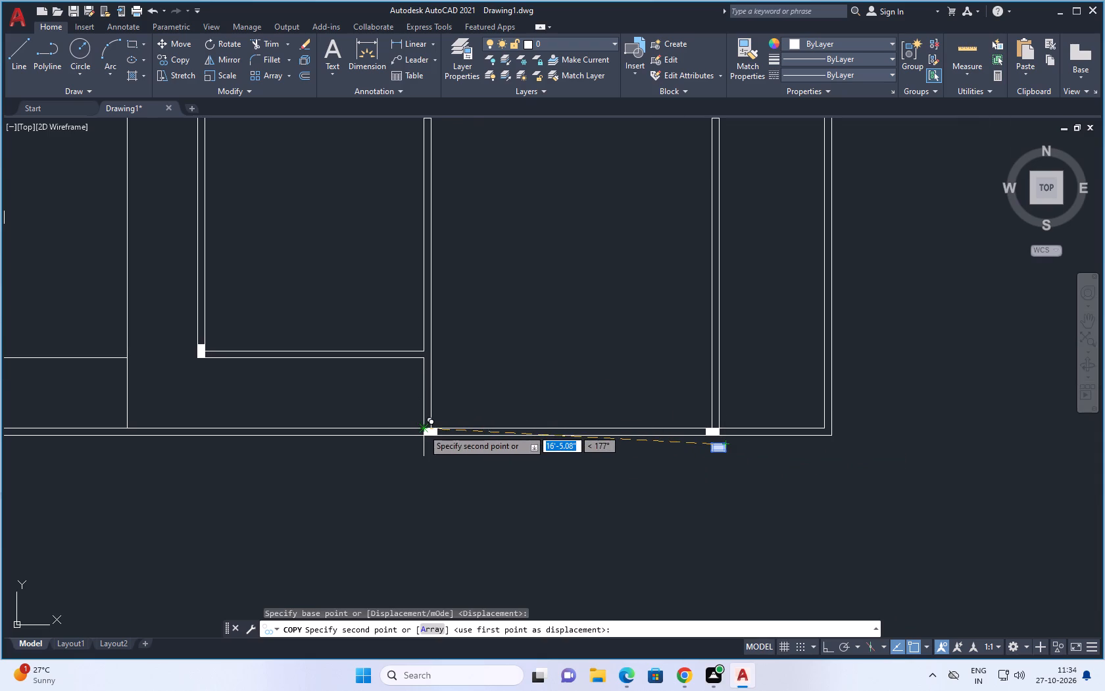
{"action": "left_click", "coordinate": [423, 429]}
{"action": "scroll", "coordinate": [661, 450], "scroll_direction": "down", "scroll_amount": 3}
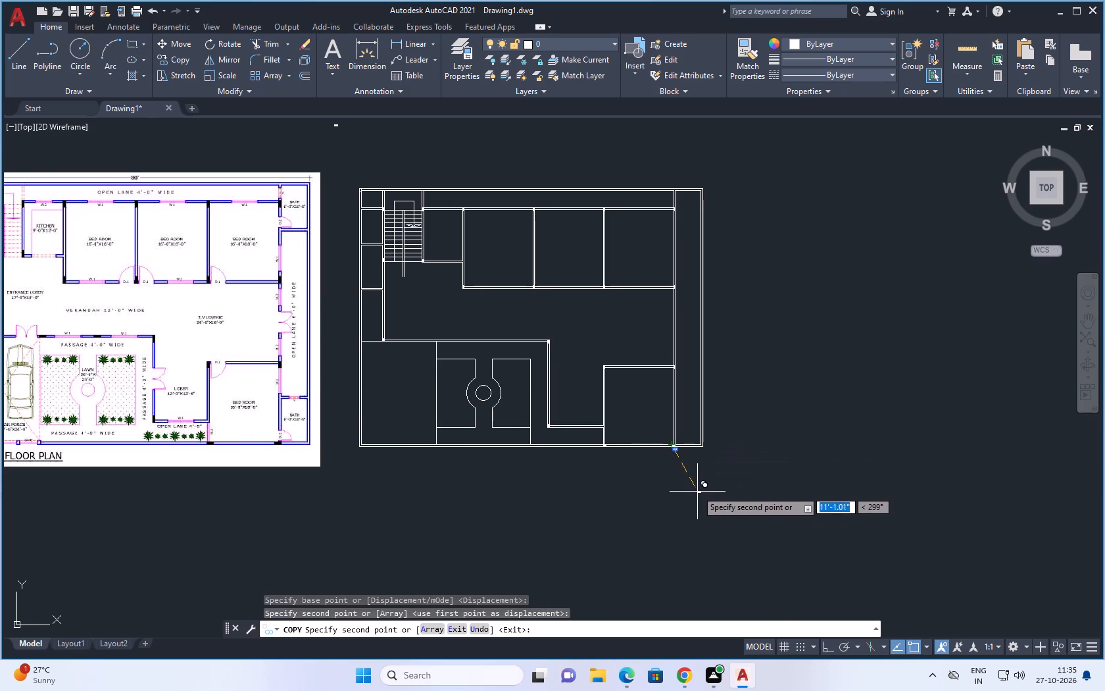
{"action": "key", "text": "space"}
Copy the loose column below the plan, from its lower-left corner, onto the verandah's lower wall above the line dividing car porch and lawn.
{"action": "scroll", "coordinate": [675, 439], "scroll_direction": "up", "scroll_amount": 5}
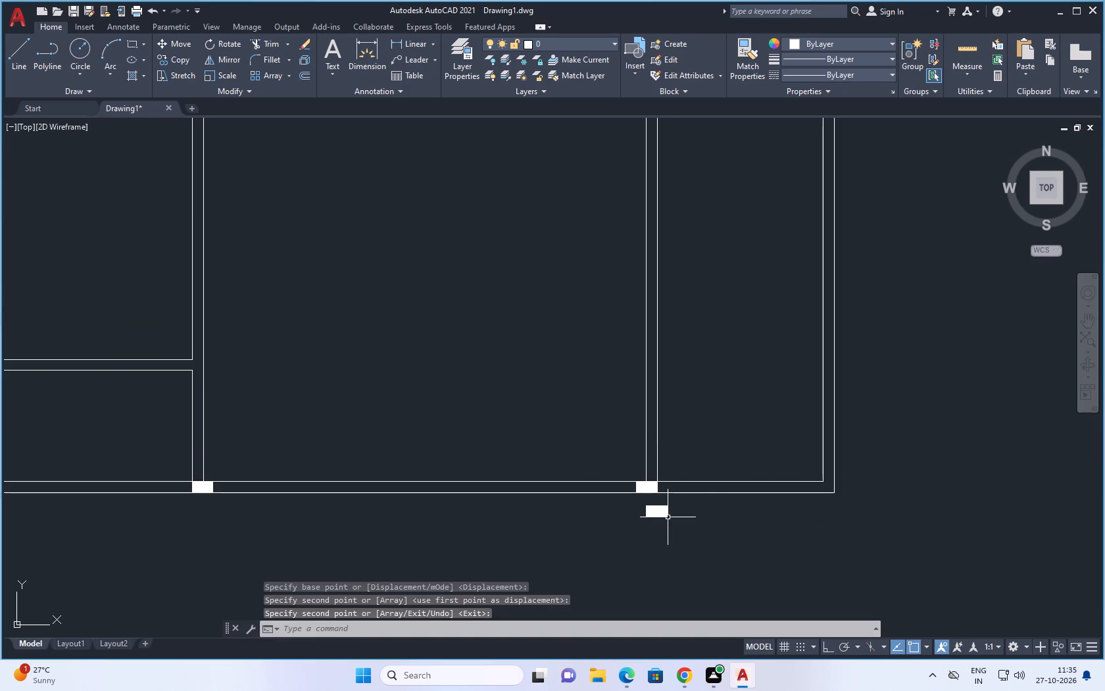
{"action": "left_click", "coordinate": [660, 515]}
{"action": "scroll", "coordinate": [749, 482], "scroll_direction": "down", "scroll_amount": 5}
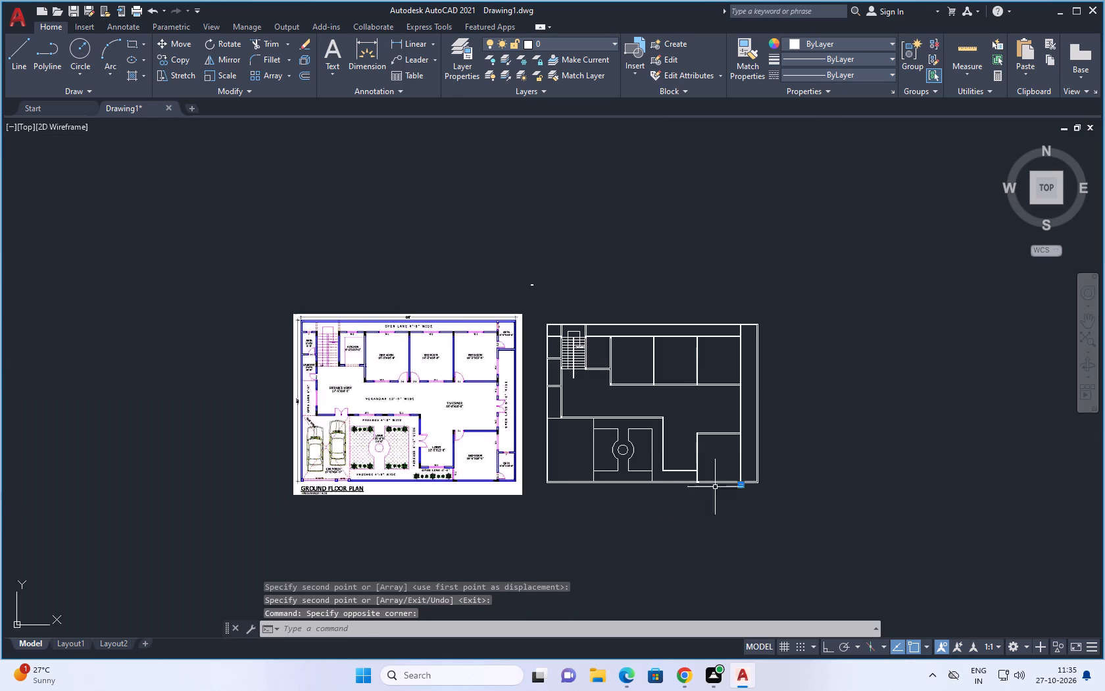
{"action": "scroll", "coordinate": [512, 488], "scroll_direction": "up", "scroll_amount": 5}
{"action": "scroll", "coordinate": [512, 488], "scroll_direction": "down", "scroll_amount": 4}
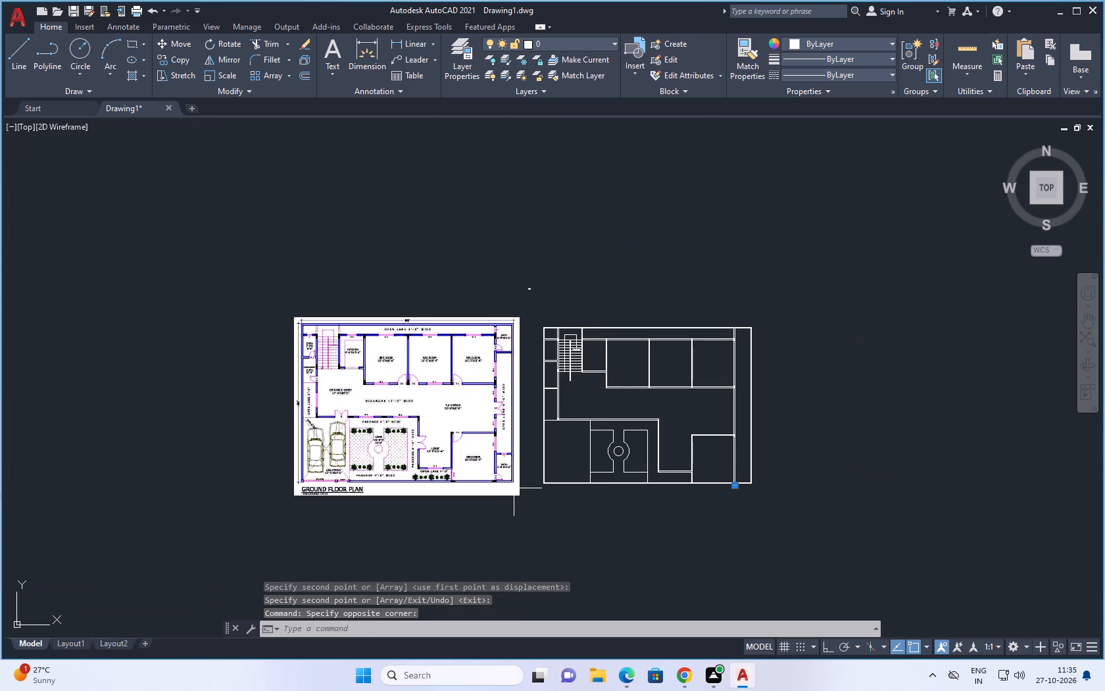
{"action": "right_click", "coordinate": [691, 476]}
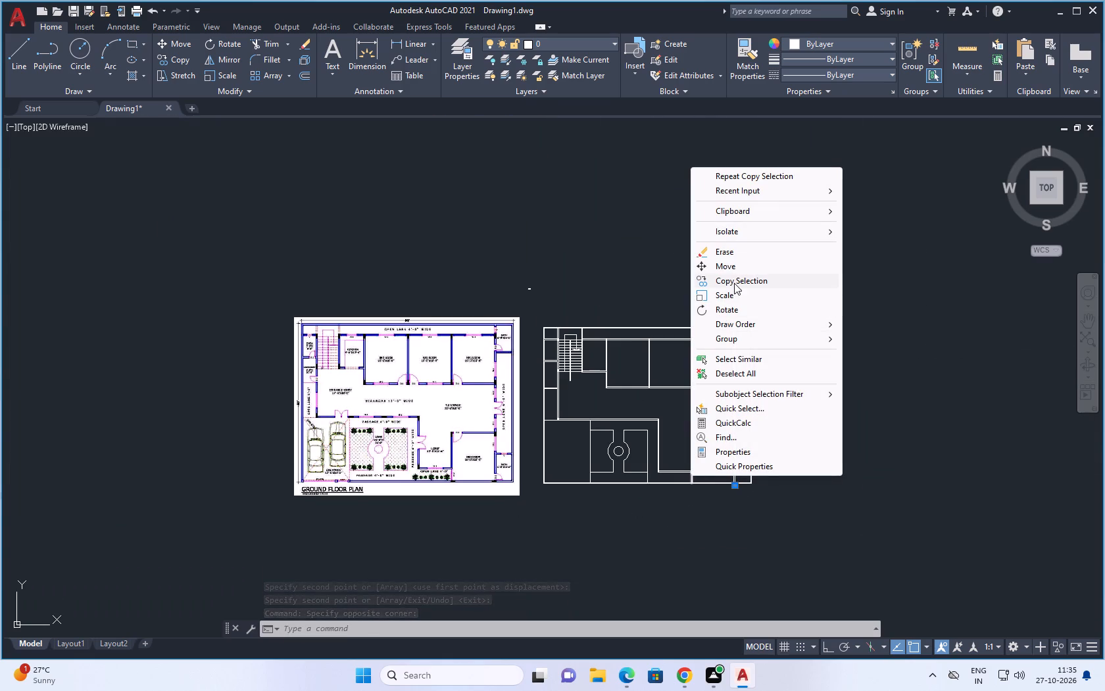
{"action": "left_click", "coordinate": [734, 283]}
{"action": "scroll", "coordinate": [740, 484], "scroll_direction": "up", "scroll_amount": 4}
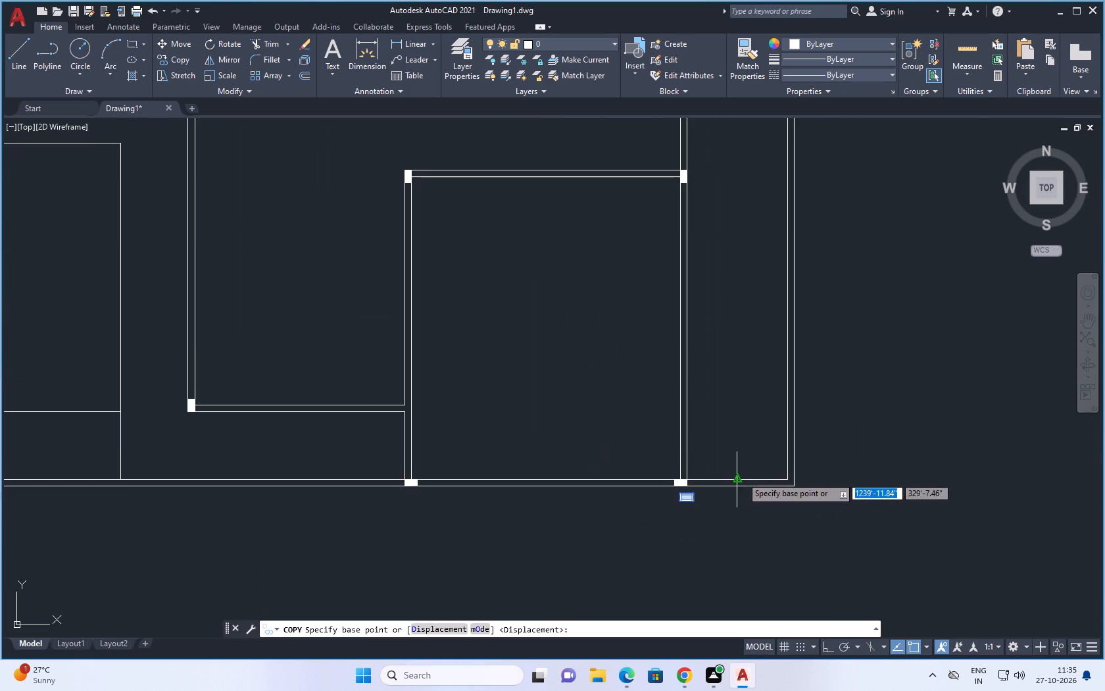
{"action": "scroll", "coordinate": [689, 509], "scroll_direction": "up", "scroll_amount": 2}
{"action": "scroll", "coordinate": [689, 509], "scroll_direction": "down", "scroll_amount": 7}
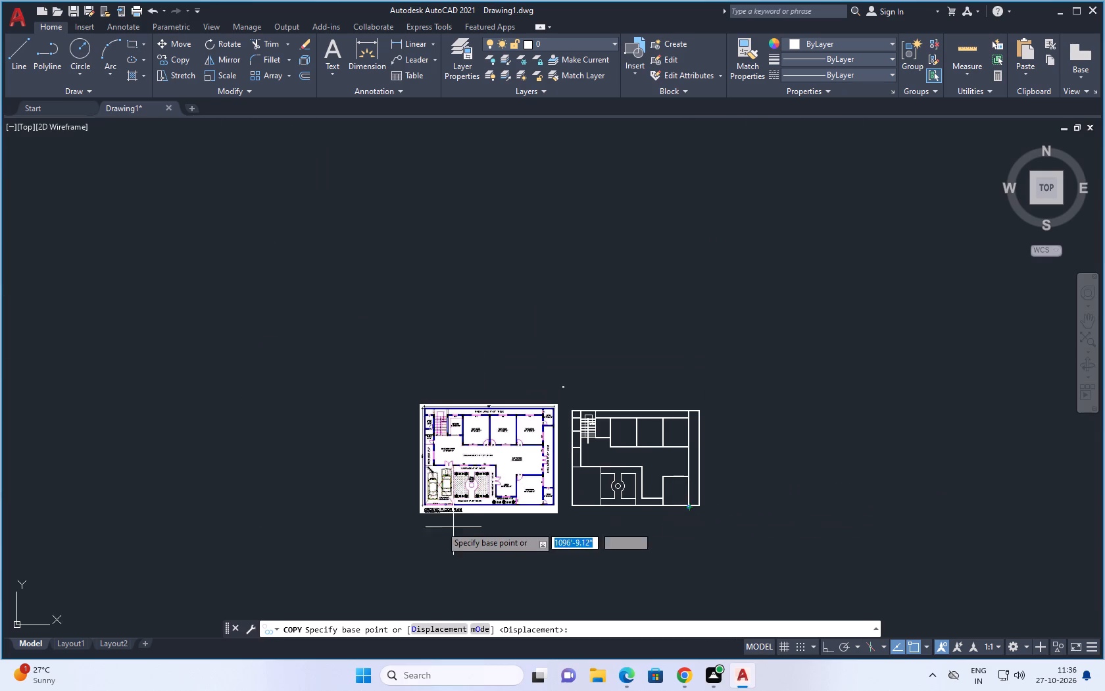
{"action": "scroll", "coordinate": [418, 511], "scroll_direction": "up", "scroll_amount": 4}
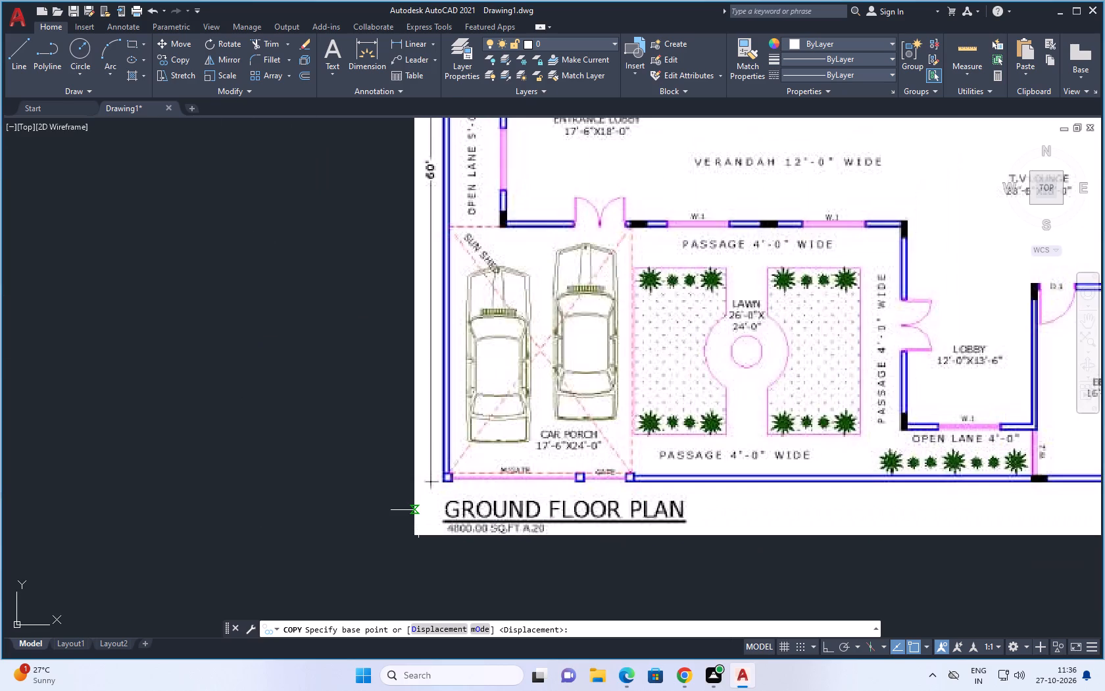
{"action": "scroll", "coordinate": [418, 510], "scroll_direction": "down", "scroll_amount": 1}
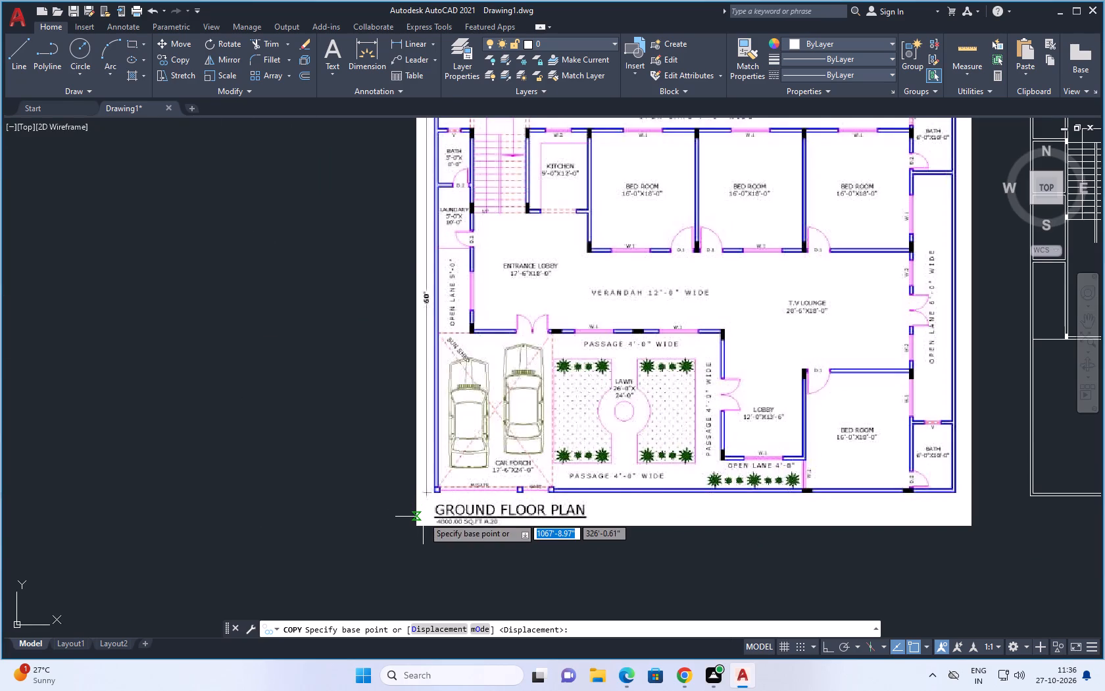
{"action": "scroll", "coordinate": [423, 517], "scroll_direction": "down", "scroll_amount": 1}
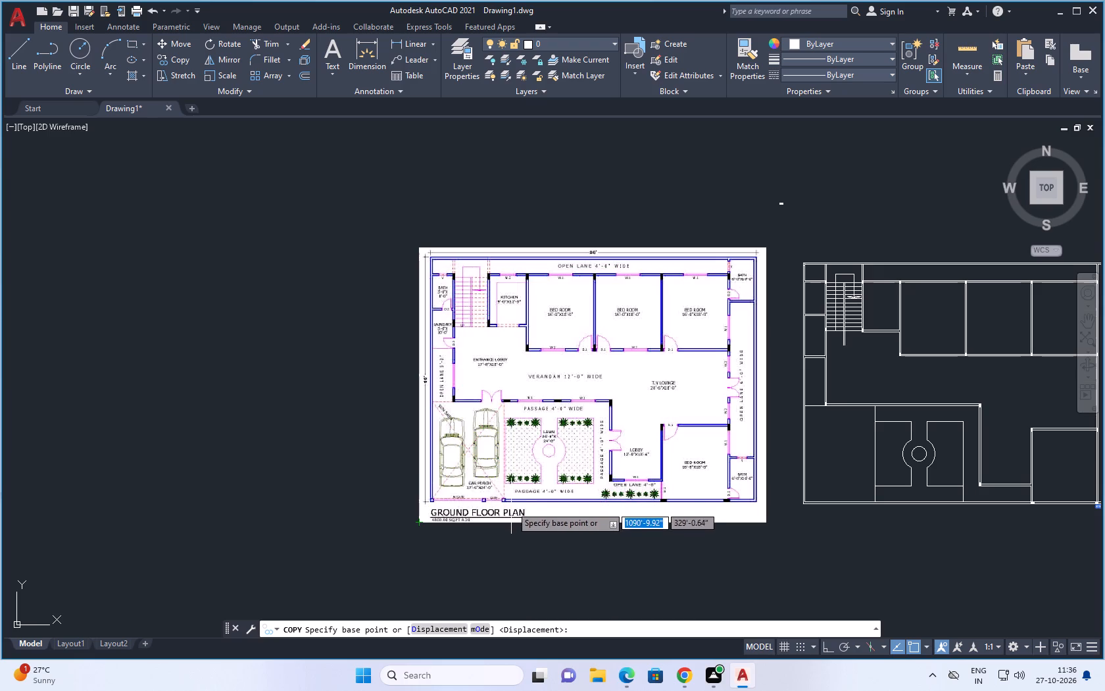
{"action": "scroll", "coordinate": [505, 513], "scroll_direction": "down", "scroll_amount": 1}
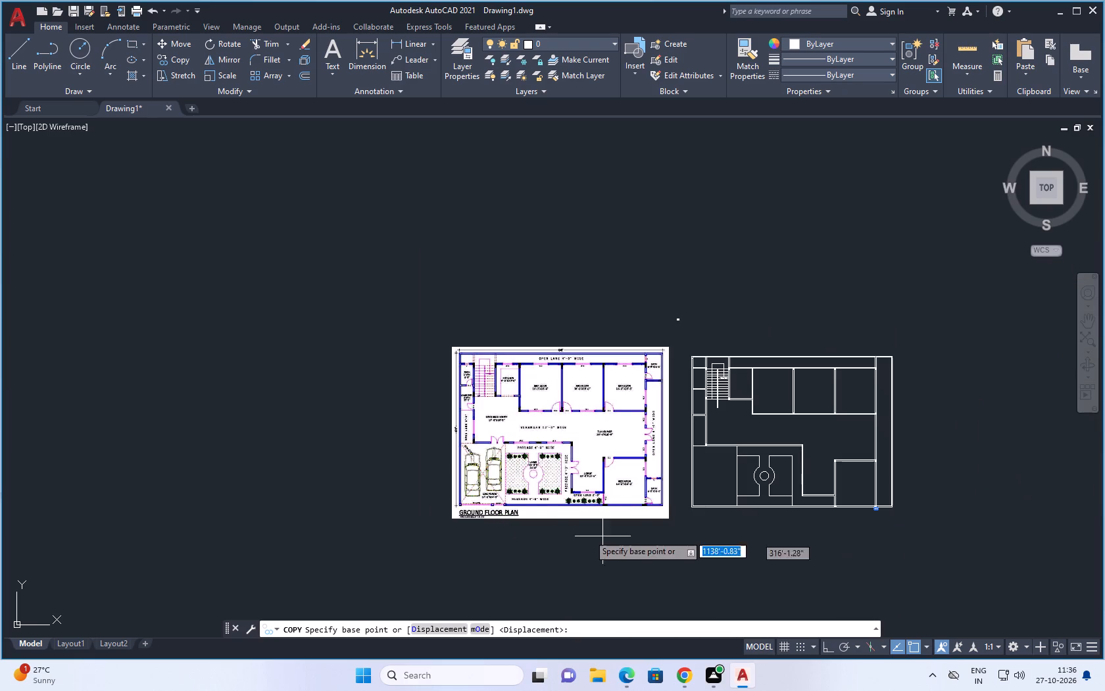
{"action": "scroll", "coordinate": [567, 526], "scroll_direction": "down", "scroll_amount": 1}
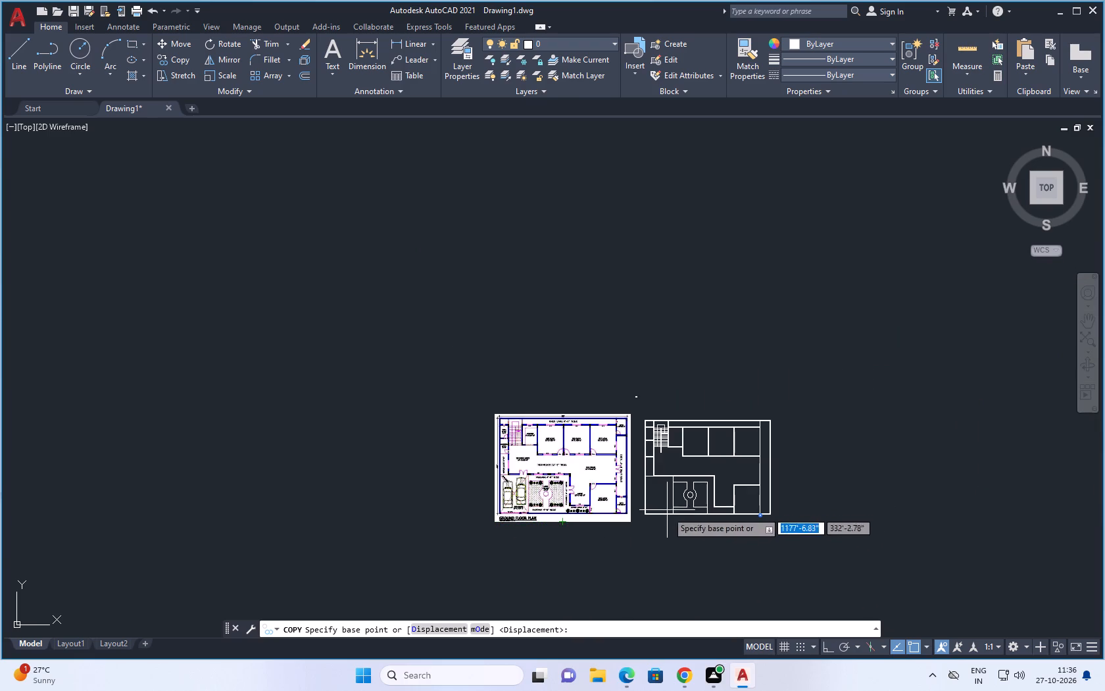
{"action": "scroll", "coordinate": [740, 524], "scroll_direction": "up", "scroll_amount": 3}
{"action": "scroll", "coordinate": [457, 445], "scroll_direction": "down", "scroll_amount": 2}
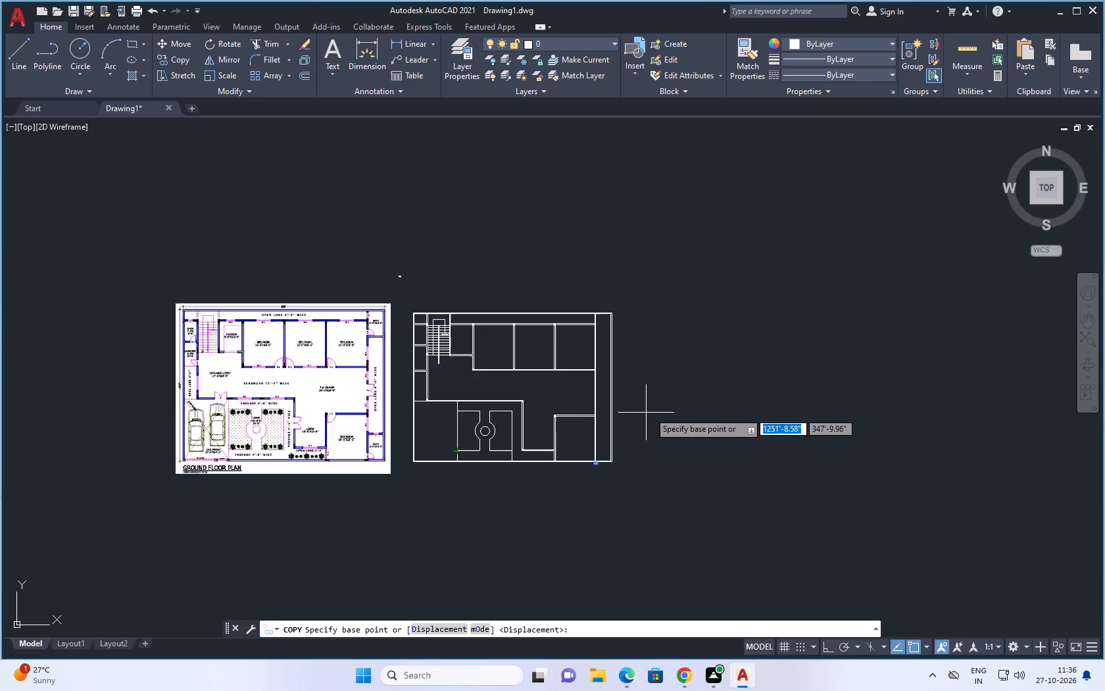
{"action": "scroll", "coordinate": [670, 411], "scroll_direction": "up", "scroll_amount": 3}
{"action": "scroll", "coordinate": [660, 412], "scroll_direction": "down", "scroll_amount": 3}
{"action": "scroll", "coordinate": [583, 462], "scroll_direction": "up", "scroll_amount": 4}
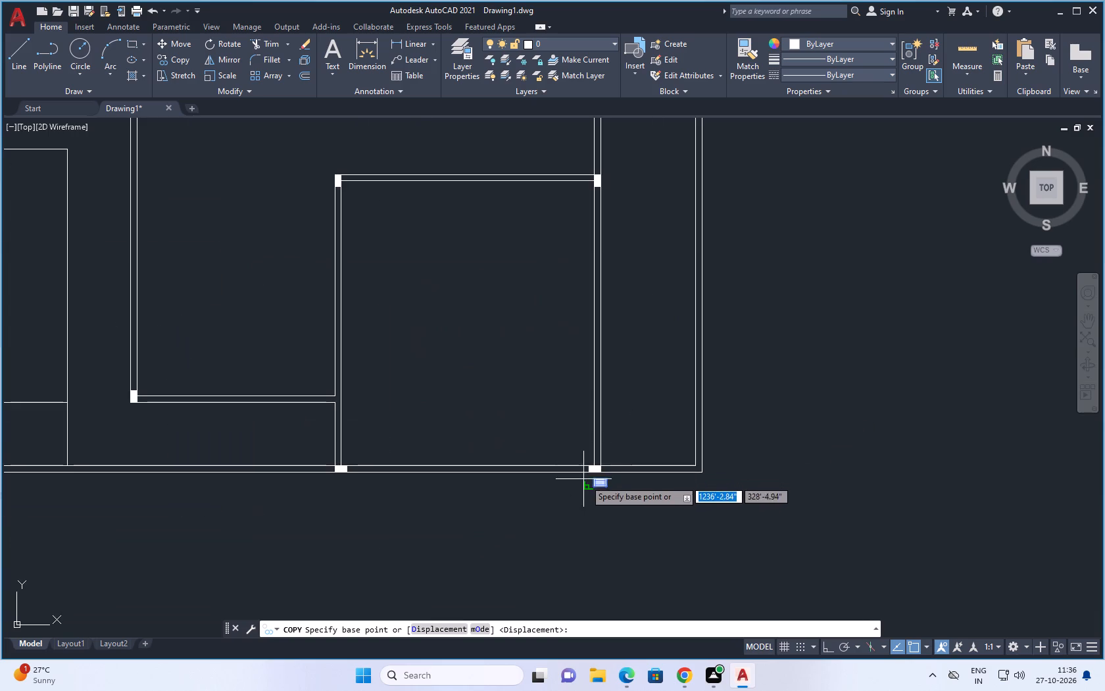
{"action": "scroll", "coordinate": [593, 472], "scroll_direction": "up", "scroll_amount": 5}
{"action": "scroll", "coordinate": [601, 491], "scroll_direction": "down", "scroll_amount": 2}
{"action": "scroll", "coordinate": [601, 521], "scroll_direction": "up", "scroll_amount": 4}
{"action": "scroll", "coordinate": [580, 522], "scroll_direction": "down", "scroll_amount": 1}
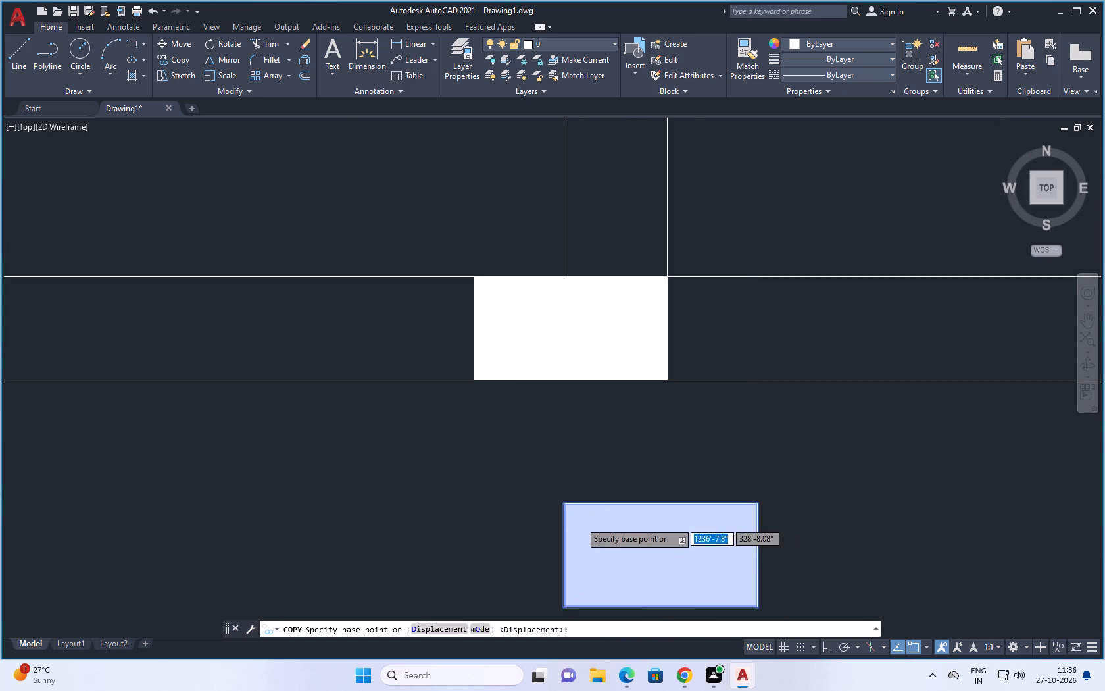
{"action": "scroll", "coordinate": [580, 522], "scroll_direction": "down", "scroll_amount": 2}
{"action": "scroll", "coordinate": [576, 540], "scroll_direction": "up", "scroll_amount": 3}
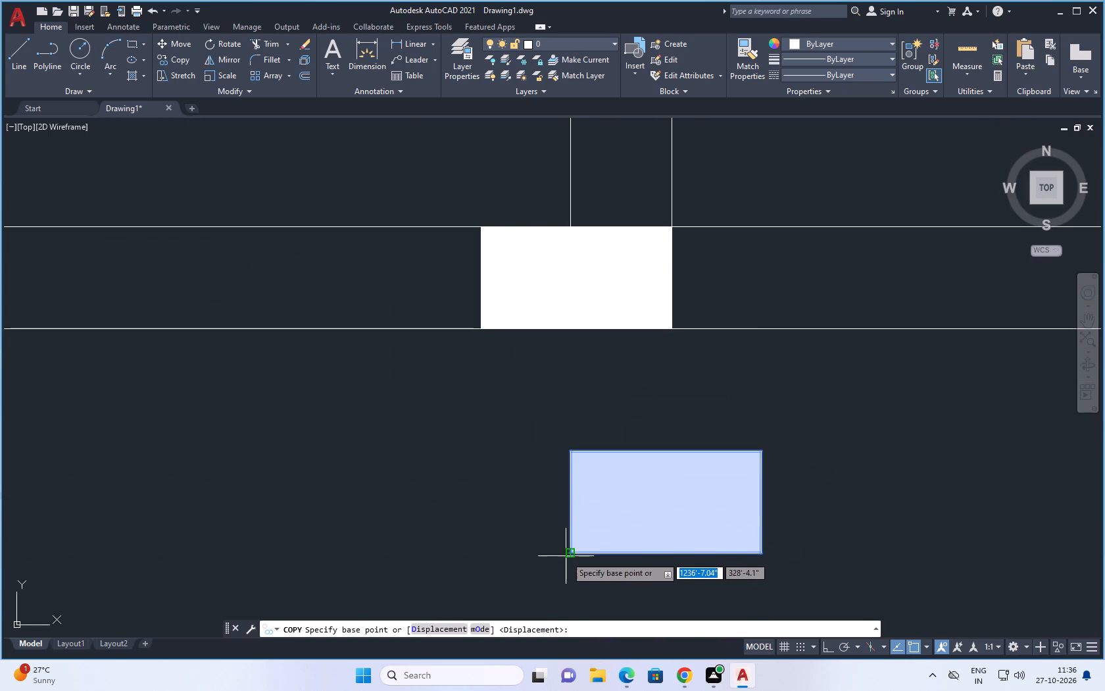
{"action": "left_click", "coordinate": [568, 555]}
{"action": "scroll", "coordinate": [652, 473], "scroll_direction": "down", "scroll_amount": 7}
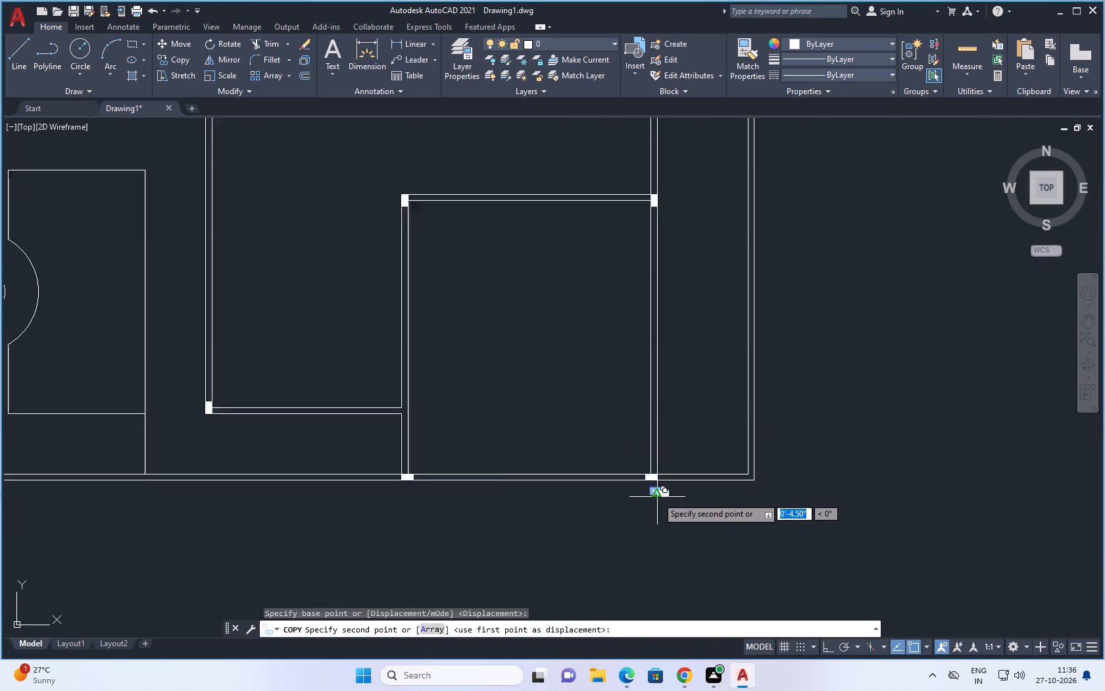
{"action": "scroll", "coordinate": [657, 497], "scroll_direction": "down", "scroll_amount": 2}
{"action": "scroll", "coordinate": [434, 400], "scroll_direction": "up", "scroll_amount": 4}
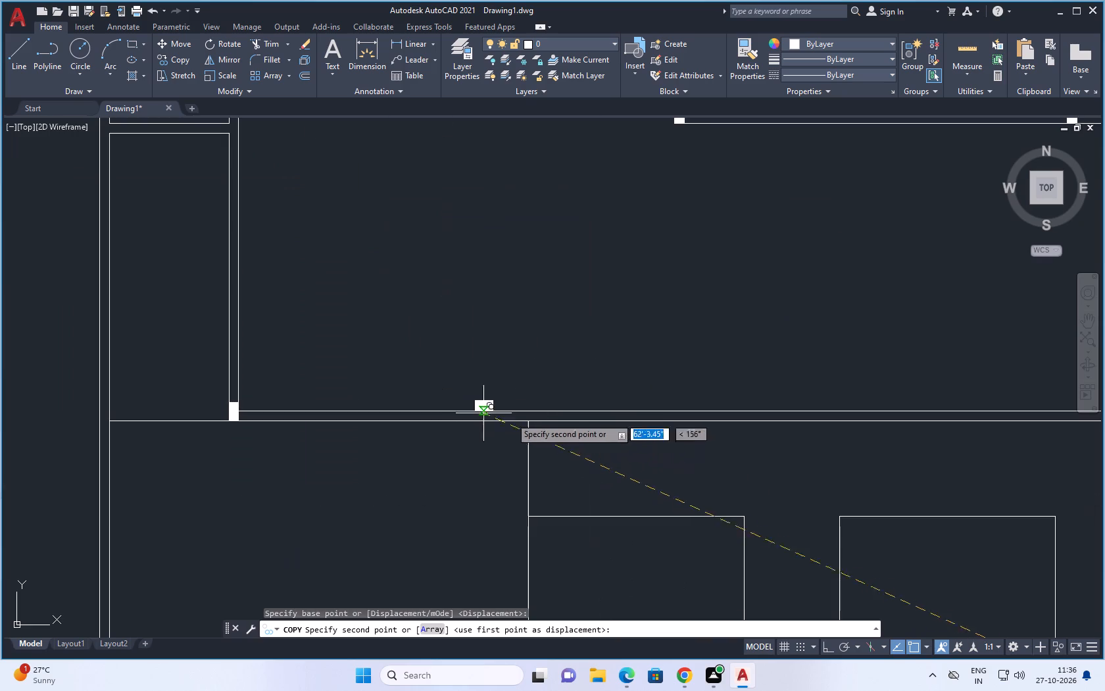
{"action": "scroll", "coordinate": [527, 419], "scroll_direction": "up", "scroll_amount": 4}
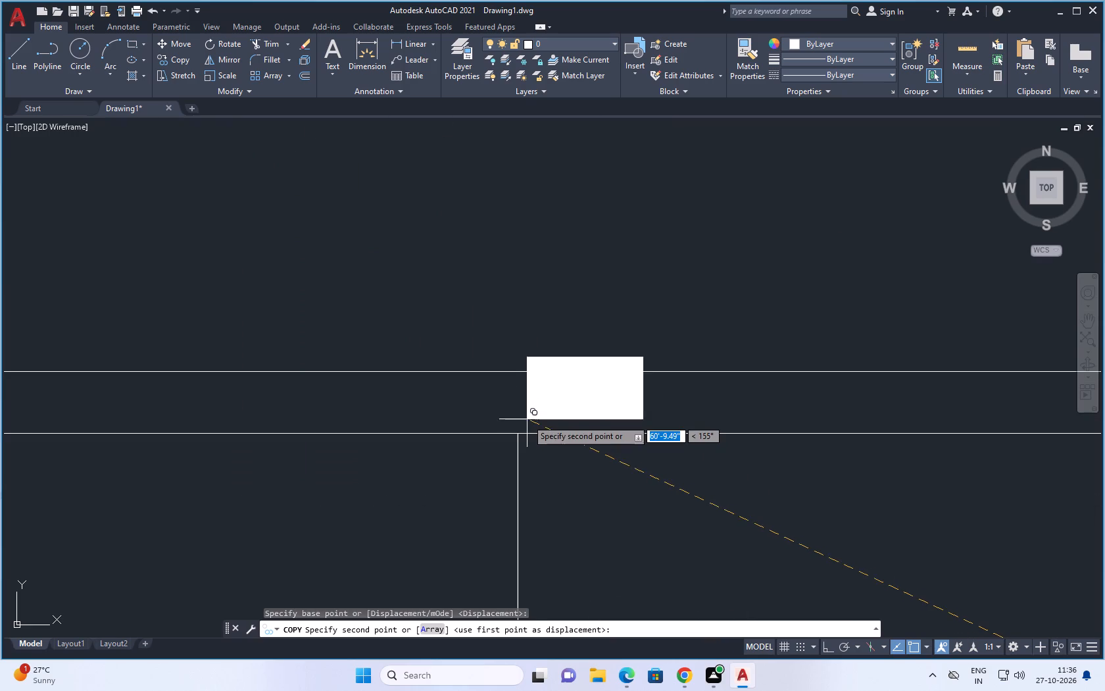
{"action": "scroll", "coordinate": [520, 435], "scroll_direction": "up", "scroll_amount": 1}
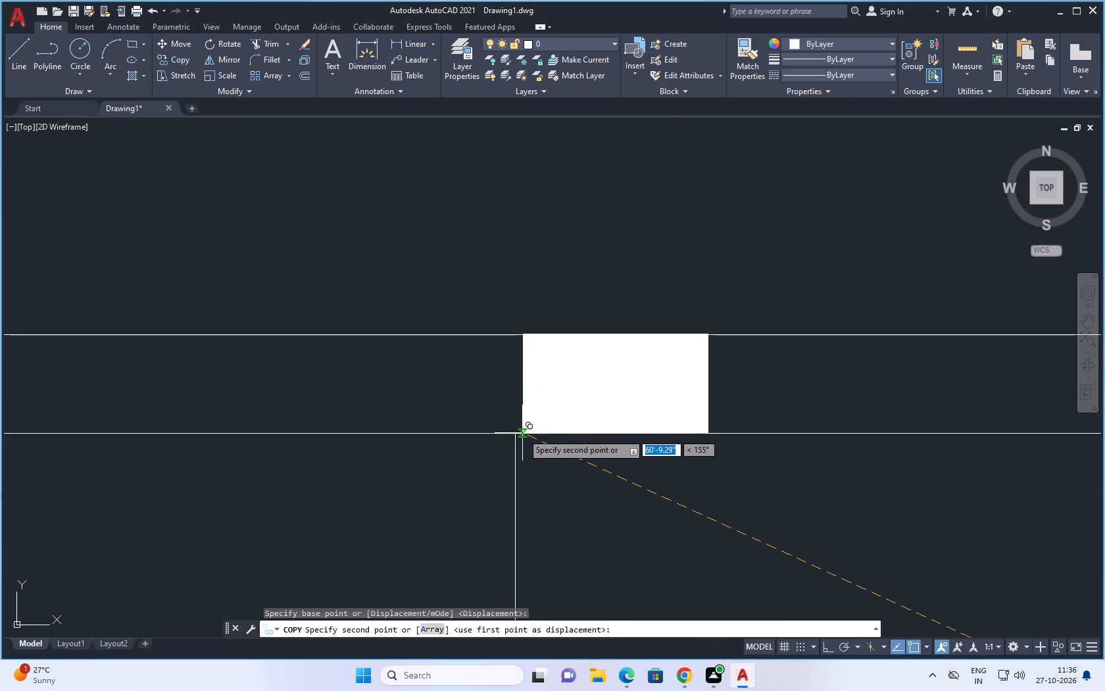
{"action": "left_click", "coordinate": [522, 433]}
{"action": "scroll", "coordinate": [612, 430], "scroll_direction": "down", "scroll_amount": 4}
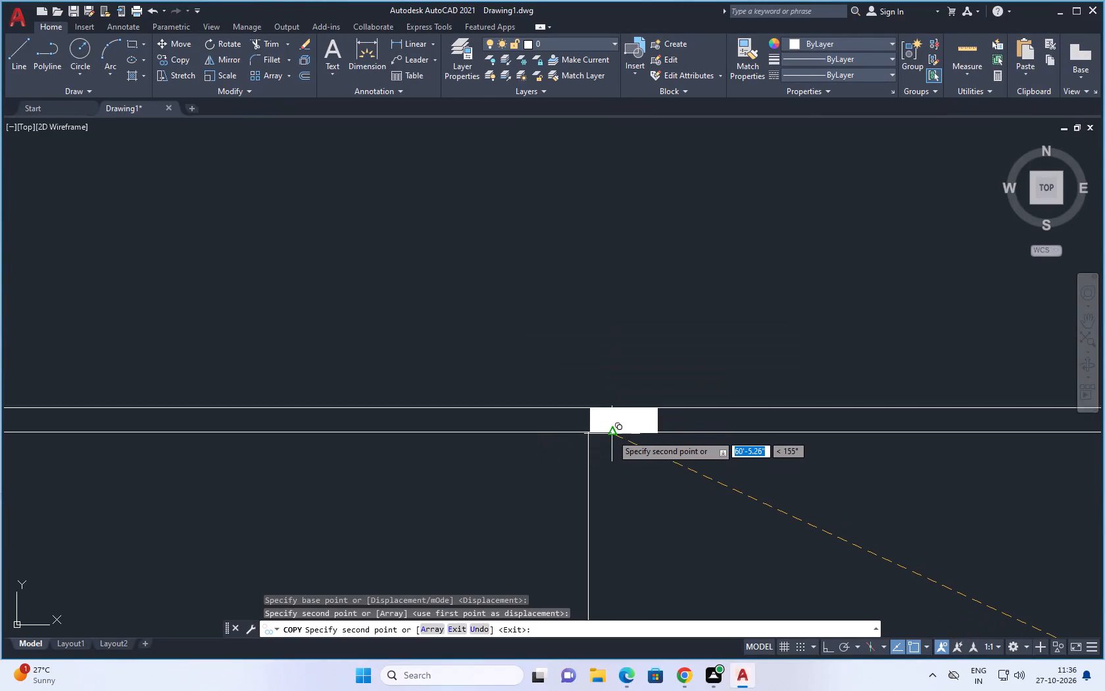
{"action": "scroll", "coordinate": [612, 434], "scroll_direction": "down", "scroll_amount": 1}
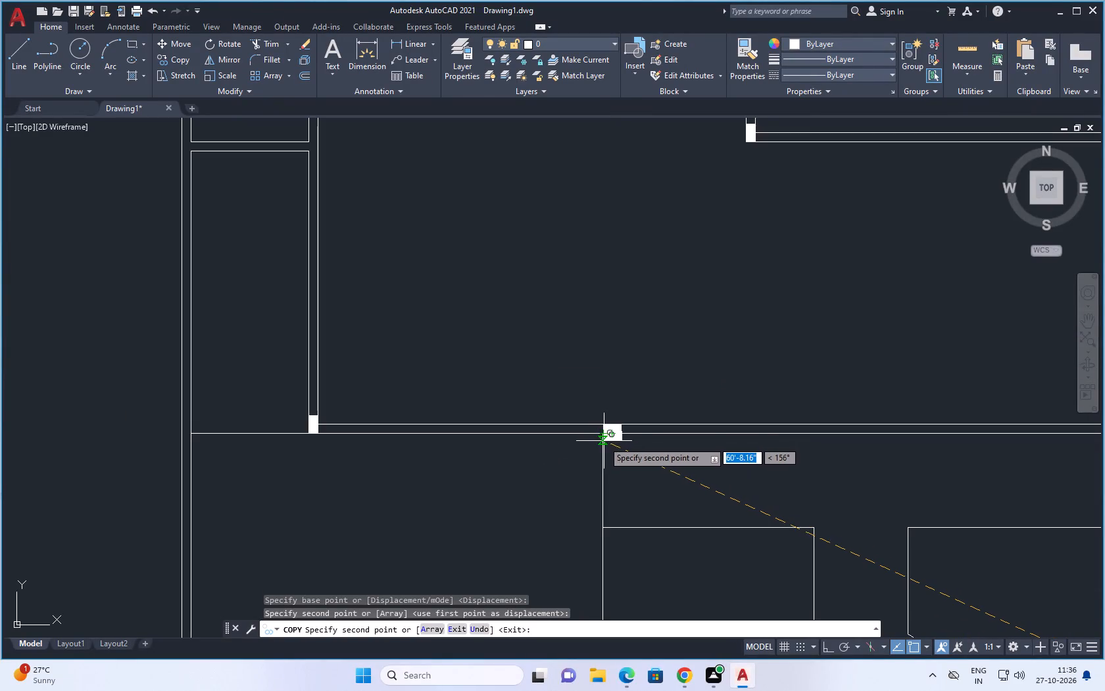
{"action": "scroll", "coordinate": [599, 440], "scroll_direction": "down", "scroll_amount": 3}
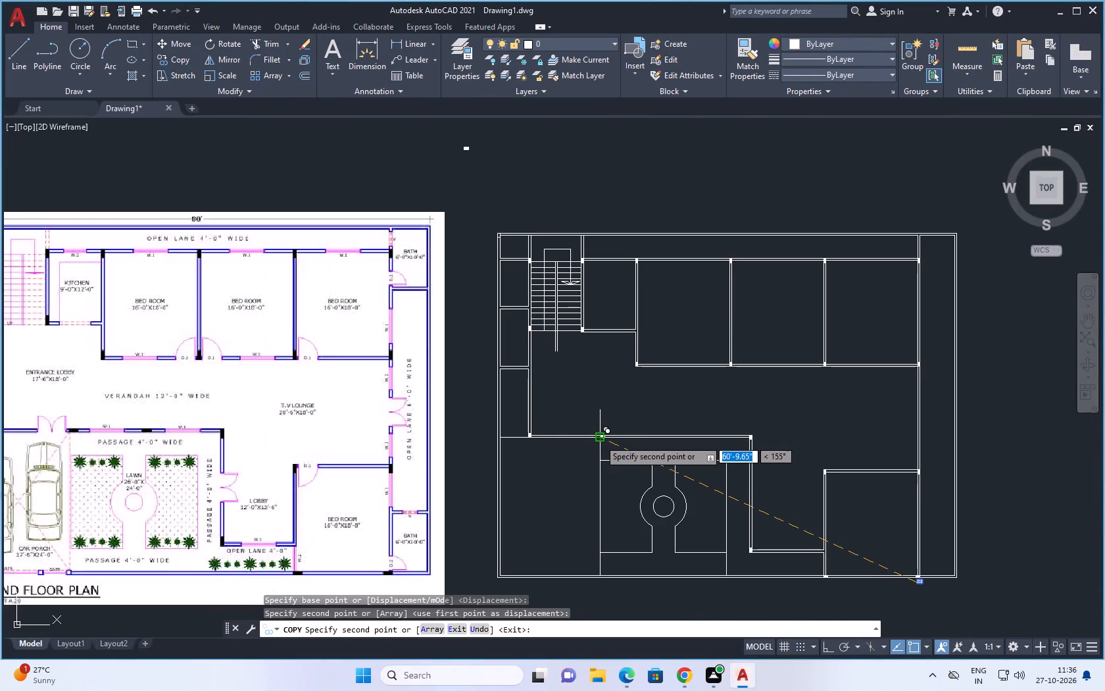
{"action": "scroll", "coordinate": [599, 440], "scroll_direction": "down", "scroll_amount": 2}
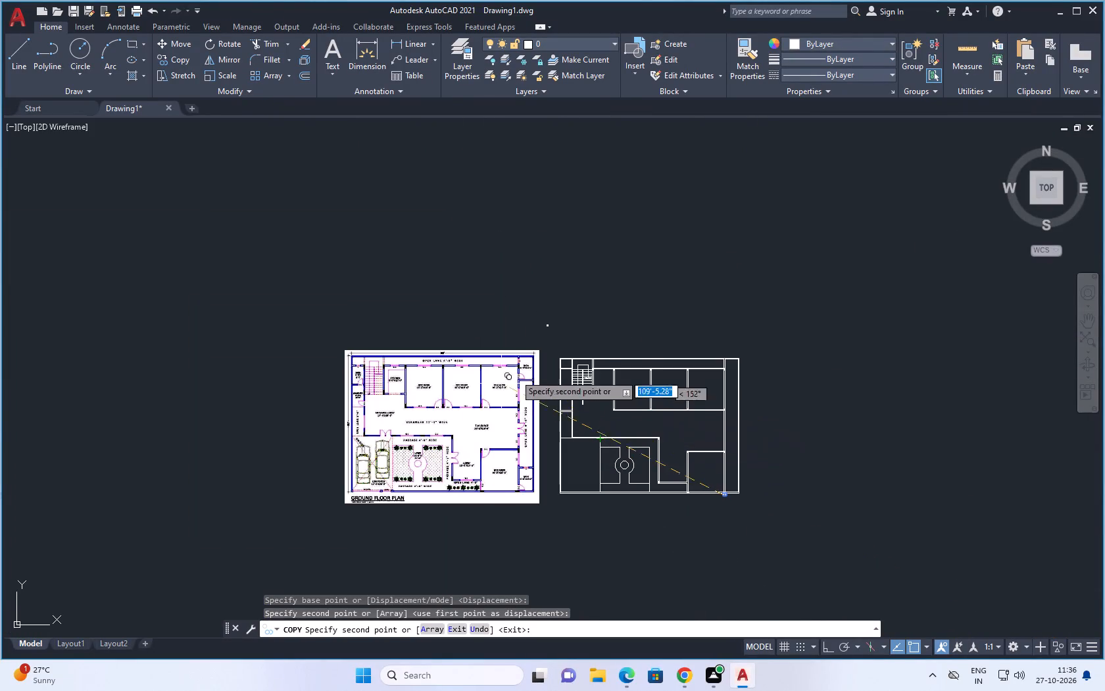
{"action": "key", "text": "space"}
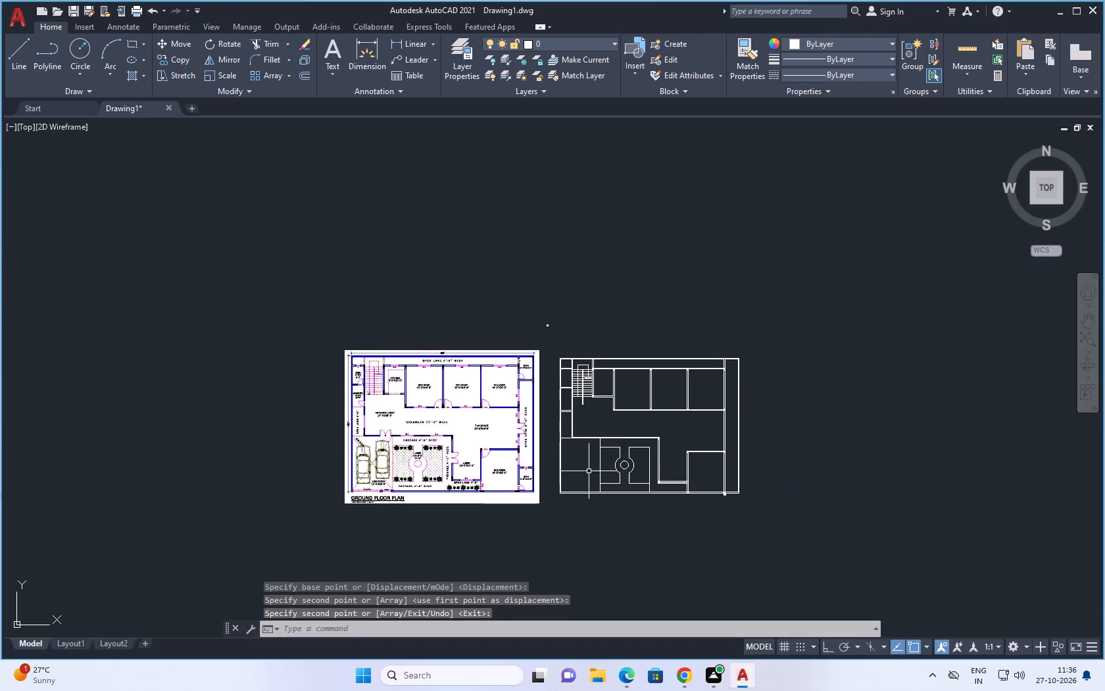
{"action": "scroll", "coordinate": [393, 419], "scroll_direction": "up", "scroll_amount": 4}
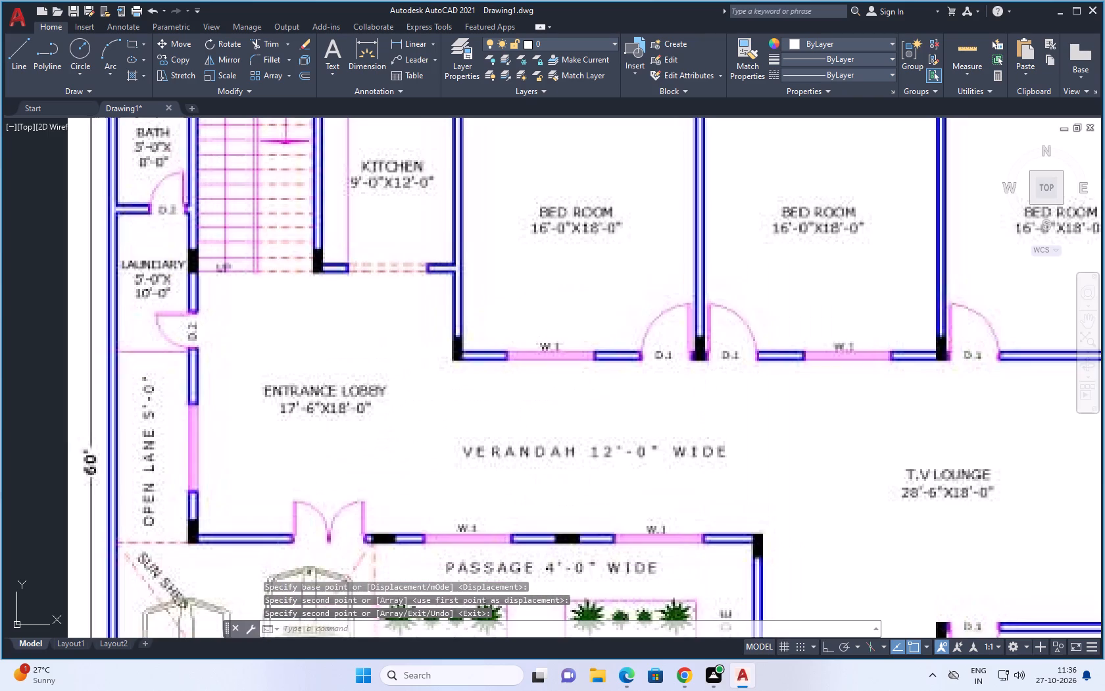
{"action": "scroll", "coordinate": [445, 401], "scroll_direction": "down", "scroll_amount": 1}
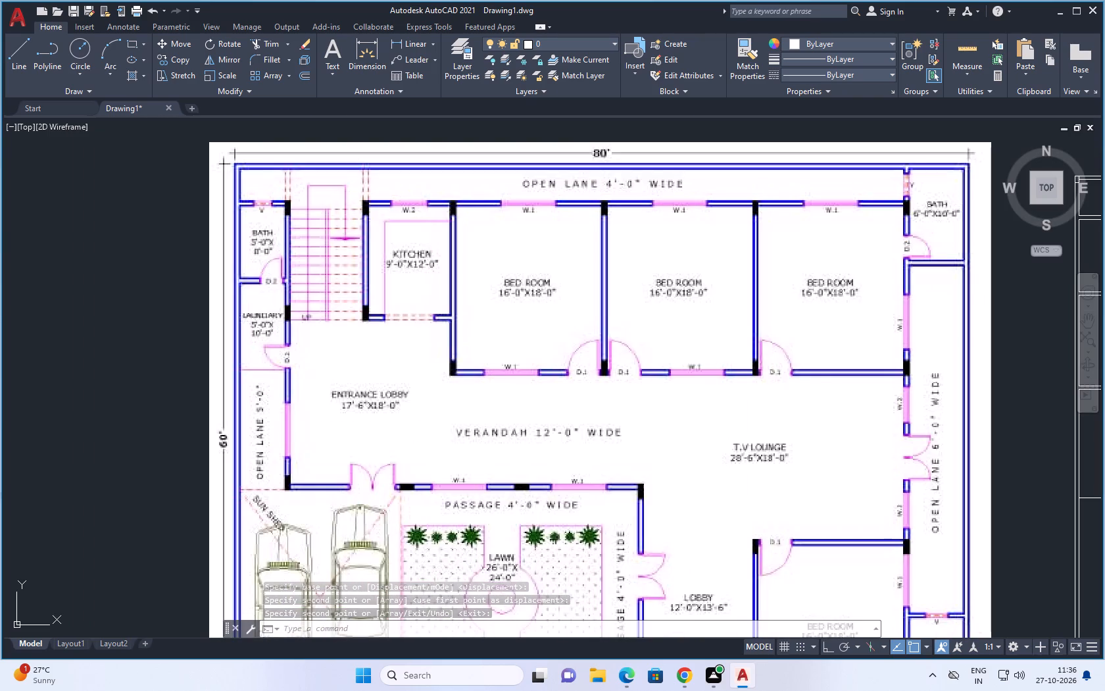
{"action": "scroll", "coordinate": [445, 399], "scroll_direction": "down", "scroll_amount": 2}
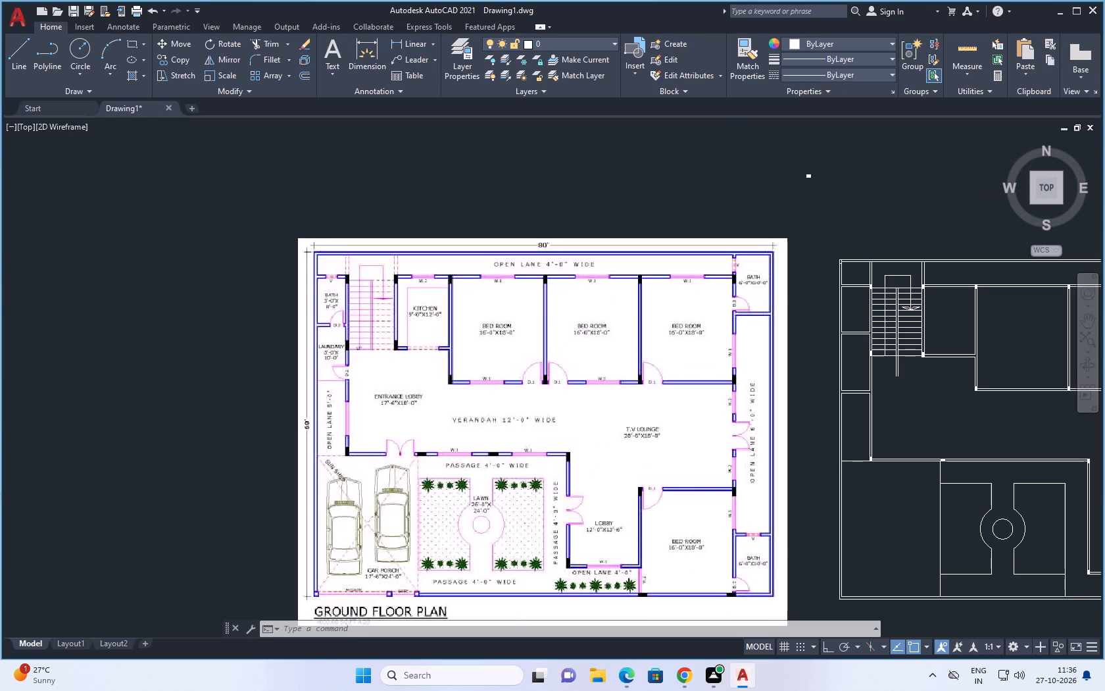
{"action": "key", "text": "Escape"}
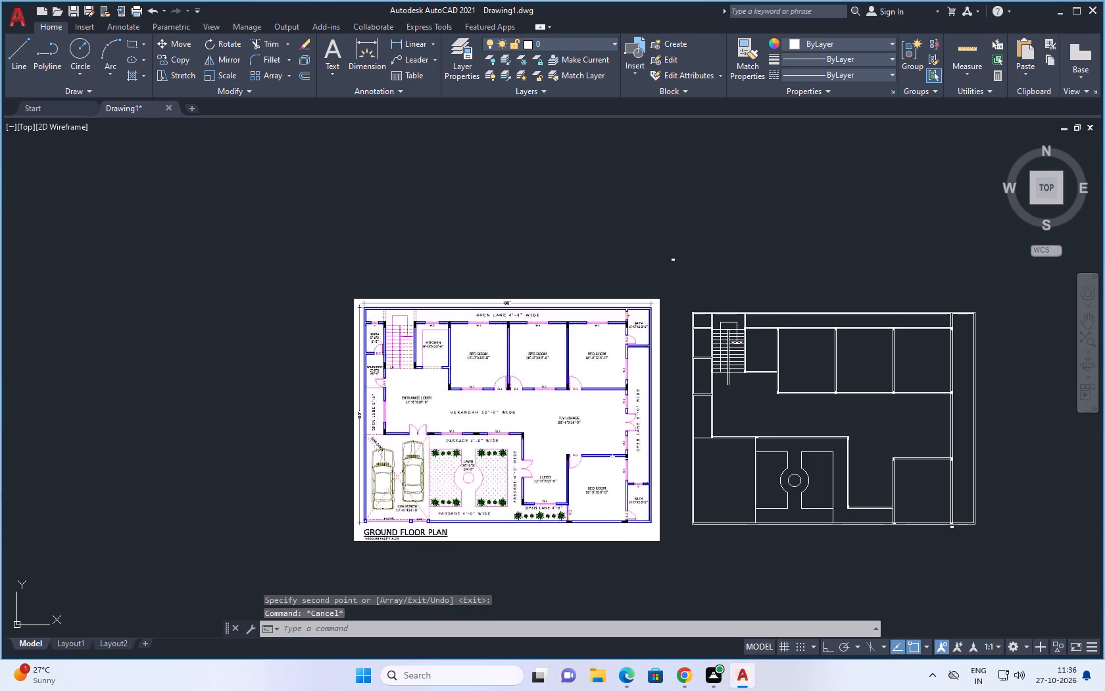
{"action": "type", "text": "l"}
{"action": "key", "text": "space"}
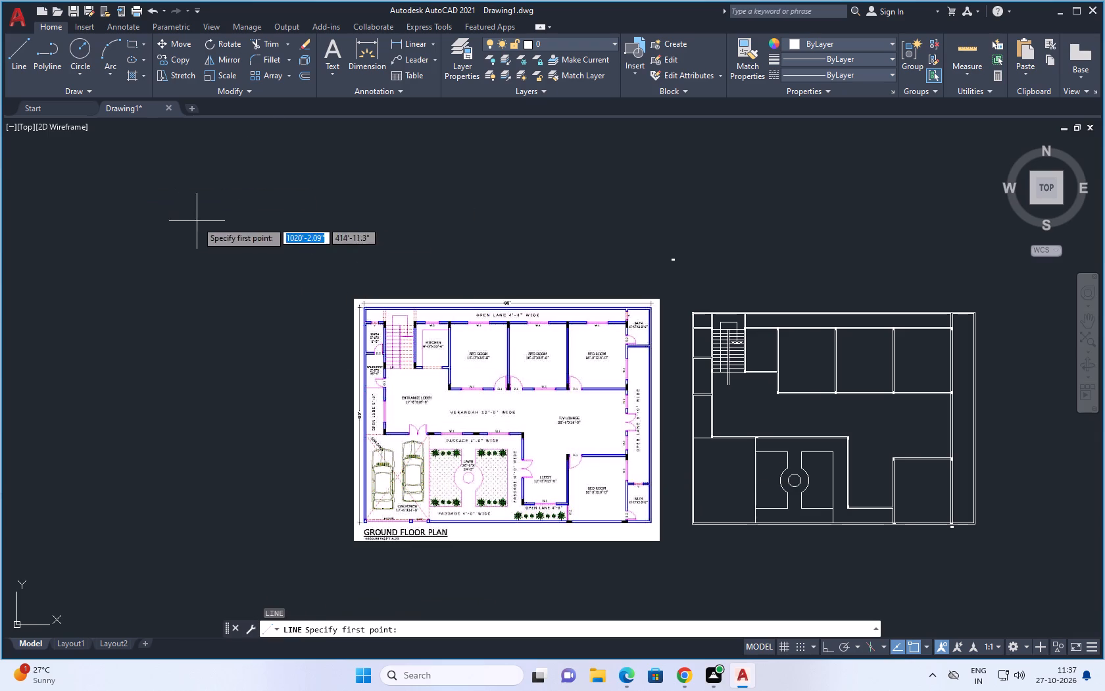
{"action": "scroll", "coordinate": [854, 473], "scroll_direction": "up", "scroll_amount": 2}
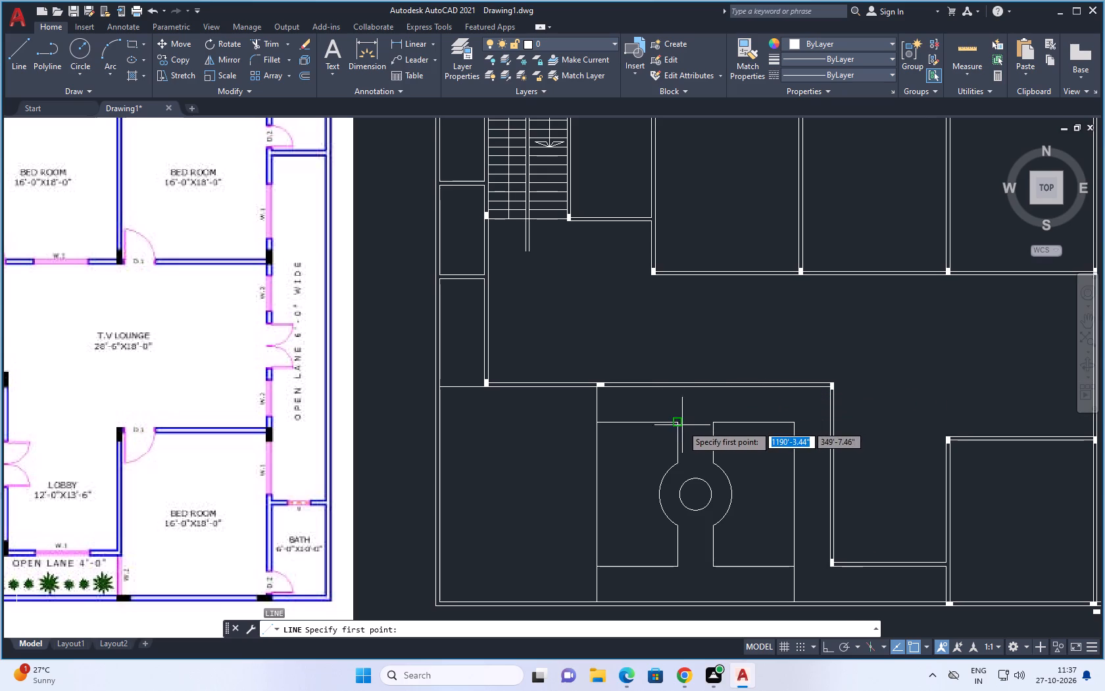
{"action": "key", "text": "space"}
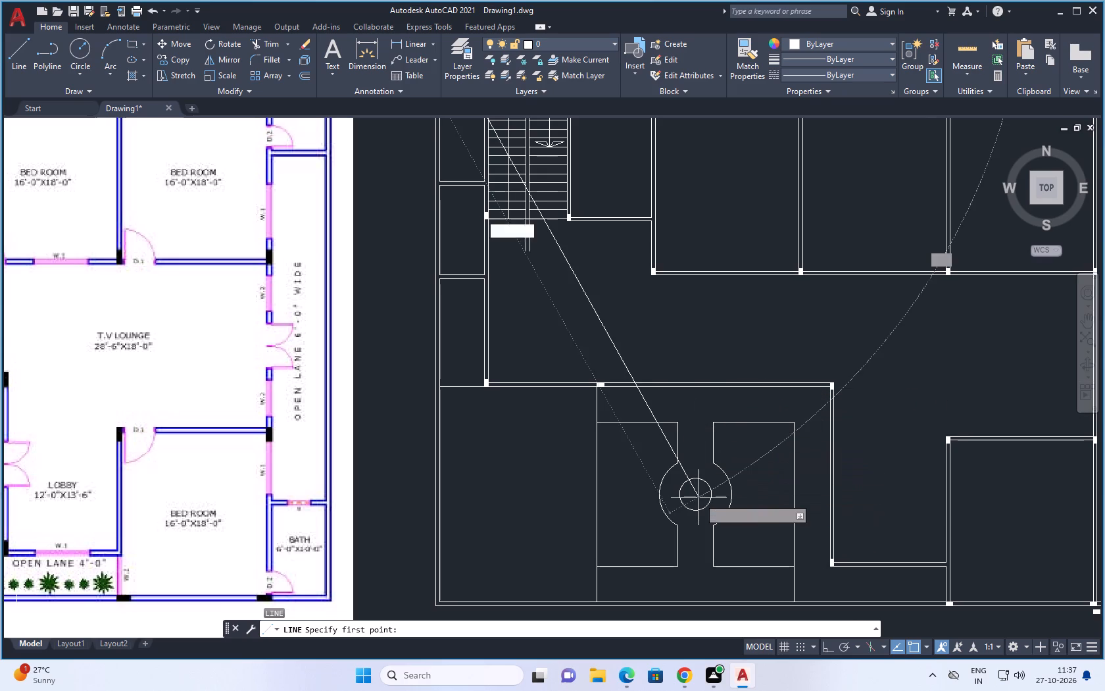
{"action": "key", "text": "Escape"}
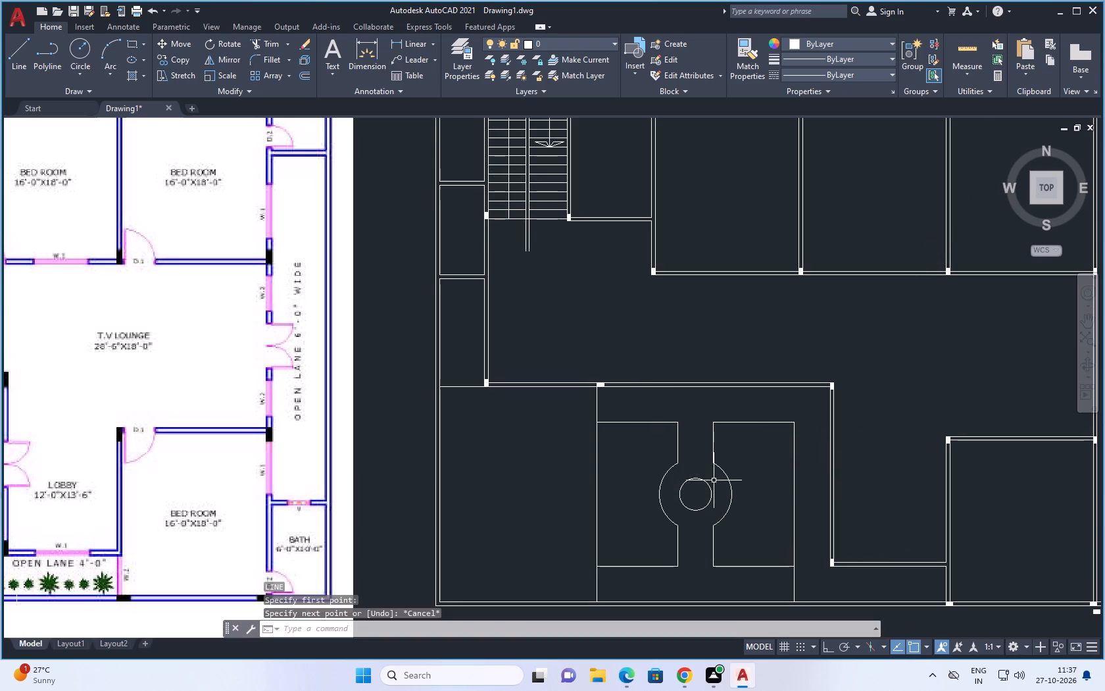
Draw a vertical guide line about 16'-6" long from the lawn circle's centre up across the verandah's lower wall, with Ortho on.
{"action": "type", "text": "l"}
{"action": "key", "text": "space"}
{"action": "left_click", "coordinate": [695, 496]}
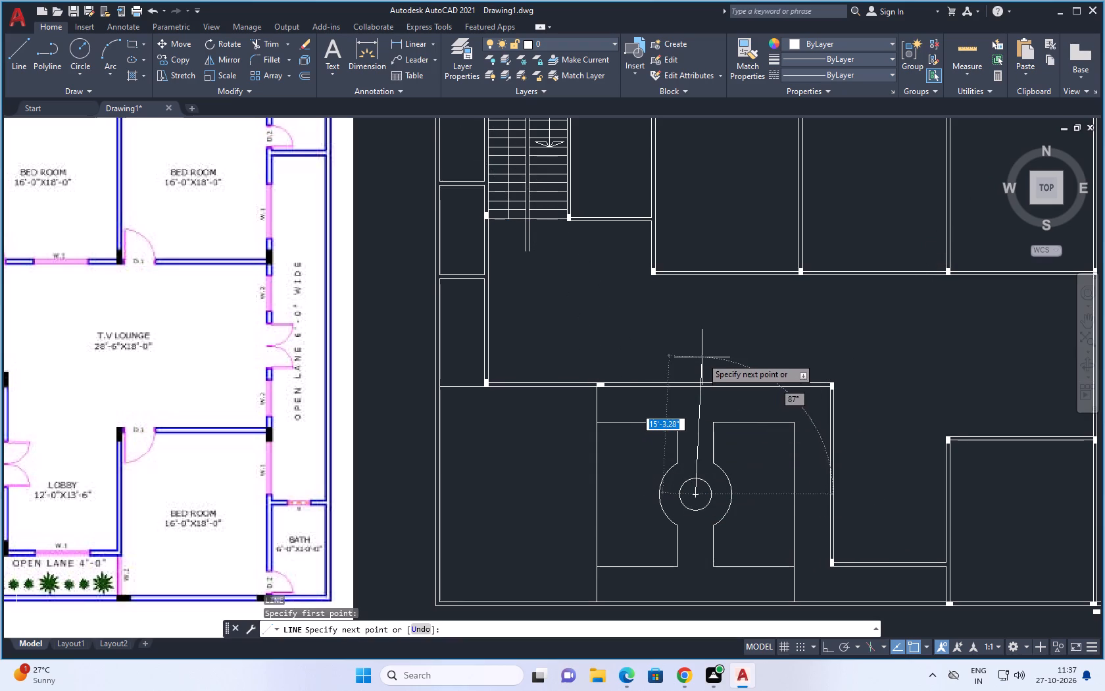
{"action": "key", "text": "F8"}
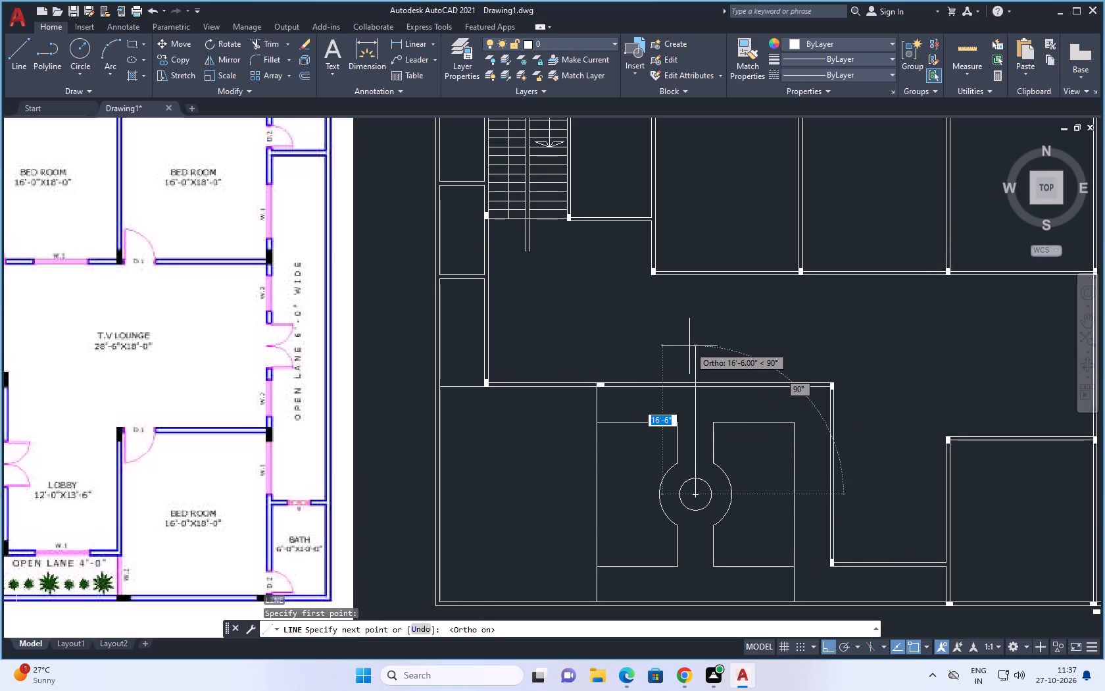
{"action": "left_click", "coordinate": [689, 346]}
{"action": "key", "text": "Escape"}
Move the loose column below the plan, by its upper-left corner, to where the guide line crosses the verandah's lower wall.
{"action": "scroll", "coordinate": [724, 469], "scroll_direction": "down", "scroll_amount": 1}
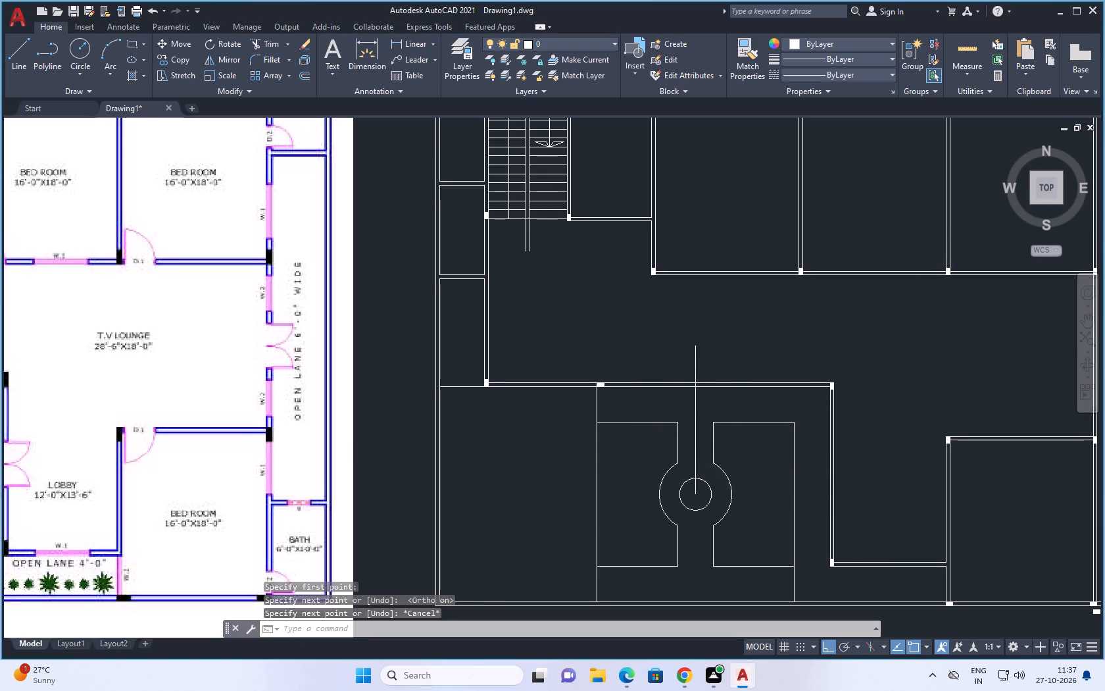
{"action": "scroll", "coordinate": [724, 469], "scroll_direction": "down", "scroll_amount": 1}
{"action": "scroll", "coordinate": [876, 528], "scroll_direction": "up", "scroll_amount": 4}
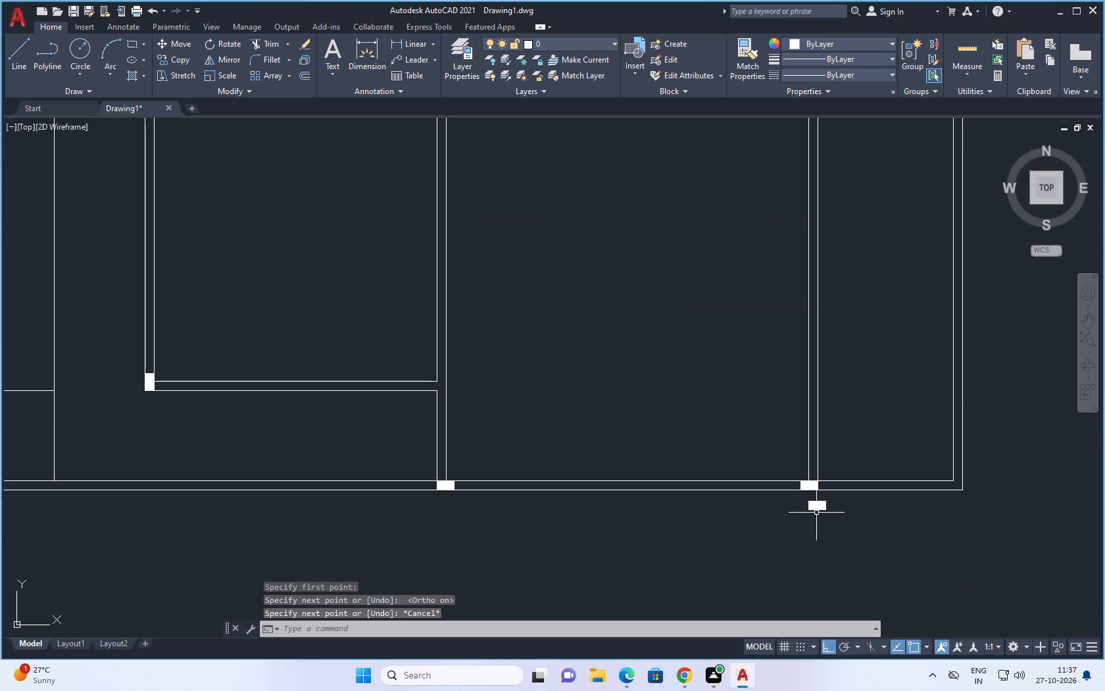
{"action": "left_click", "coordinate": [816, 511]}
{"action": "right_click", "coordinate": [768, 517]}
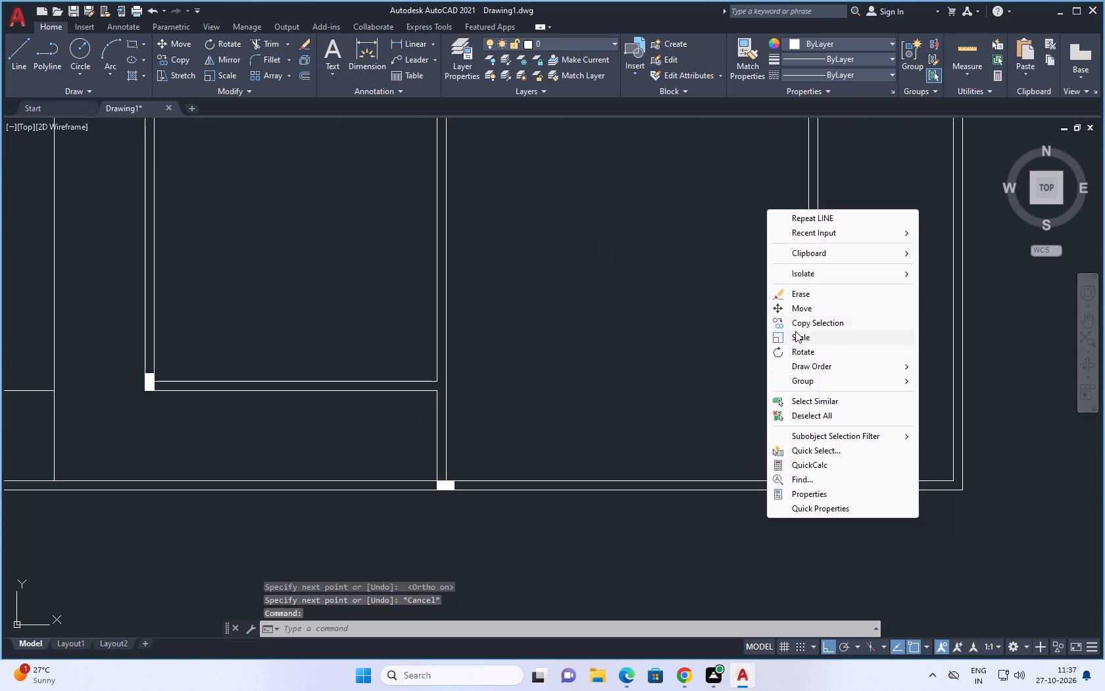
{"action": "left_click", "coordinate": [802, 315]}
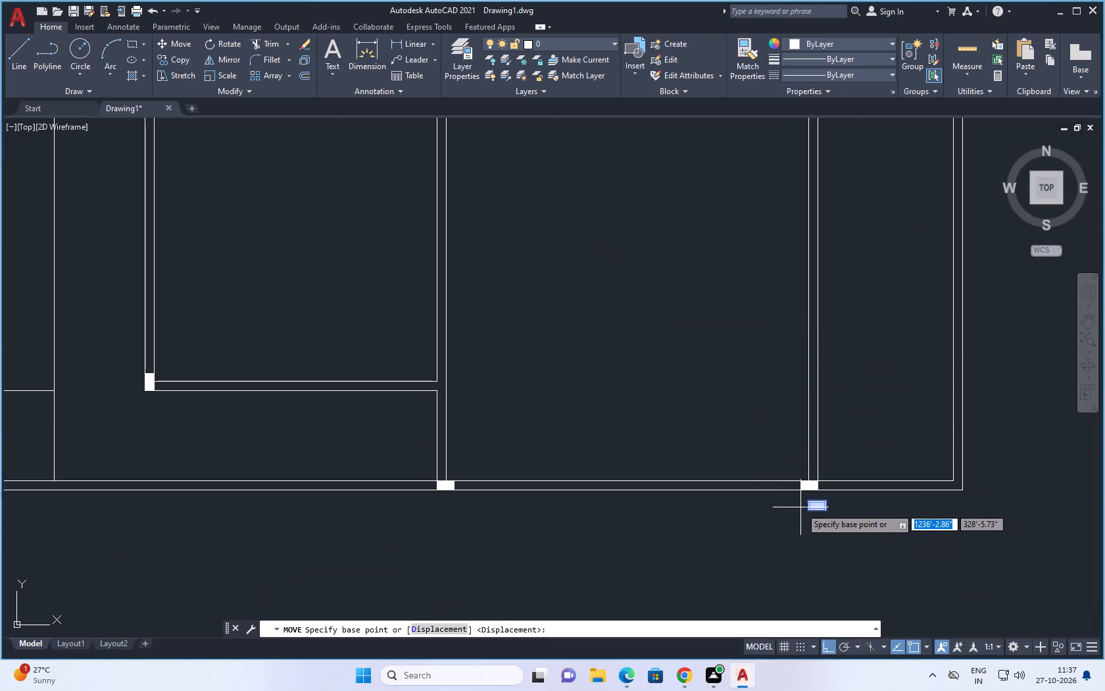
{"action": "left_click", "coordinate": [808, 501]}
{"action": "scroll", "coordinate": [795, 511], "scroll_direction": "down", "scroll_amount": 4}
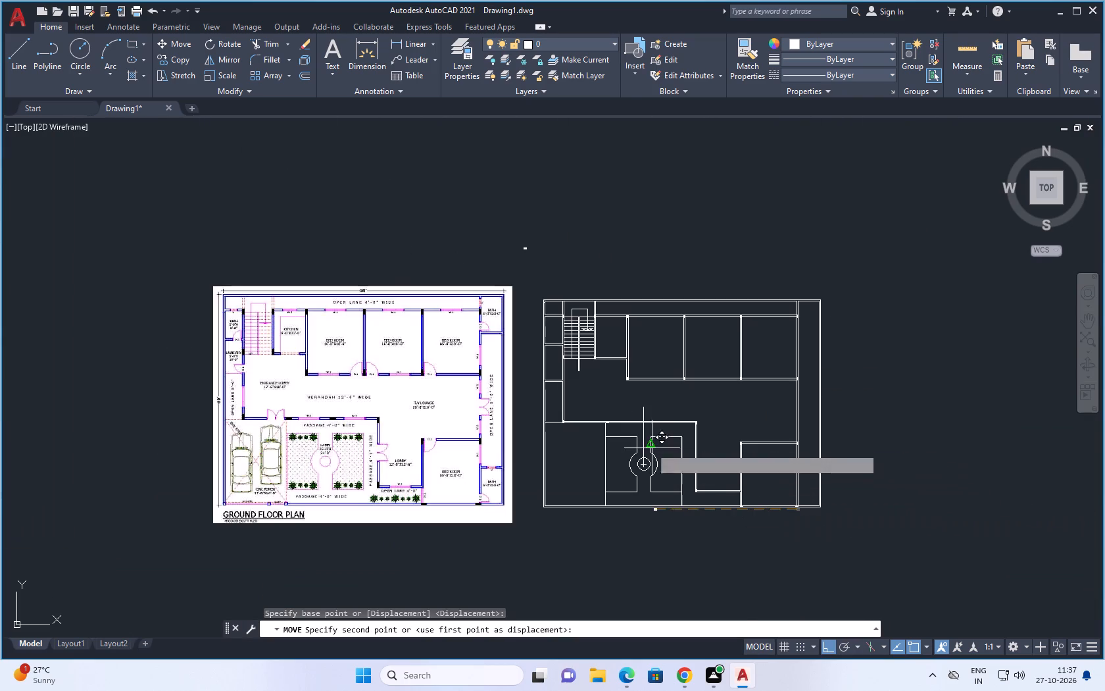
{"action": "scroll", "coordinate": [637, 422], "scroll_direction": "up", "scroll_amount": 3}
{"action": "left_click", "coordinate": [658, 426]}
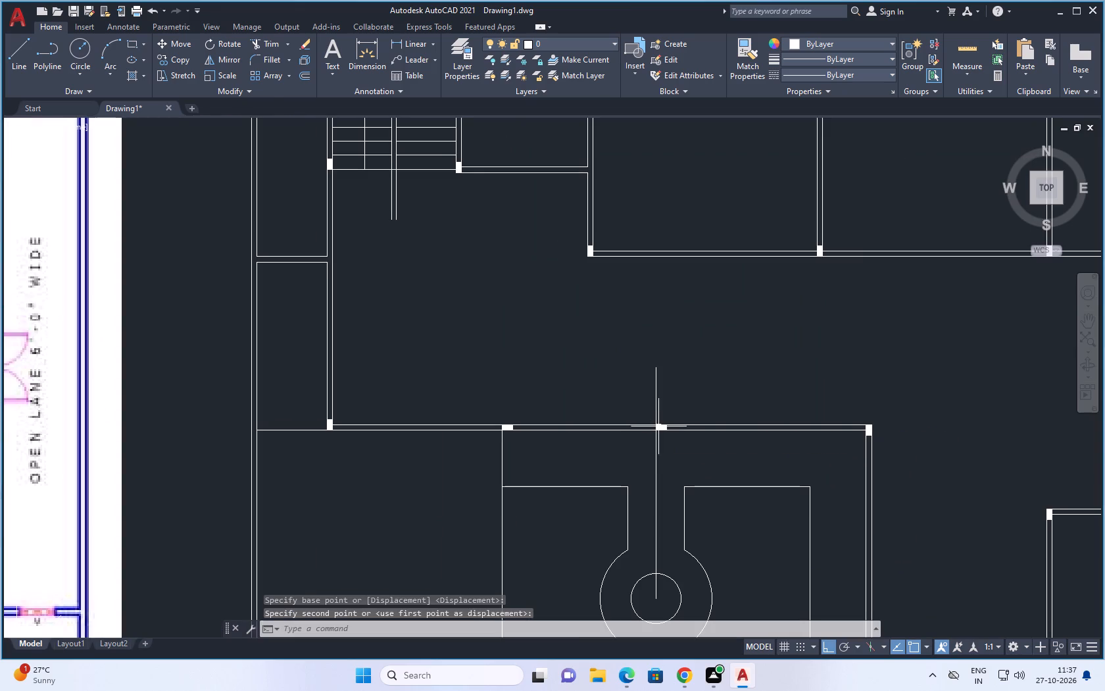
Delete the vertical guide line running up from the lawn circle's centre.
{"action": "key", "text": "space"}
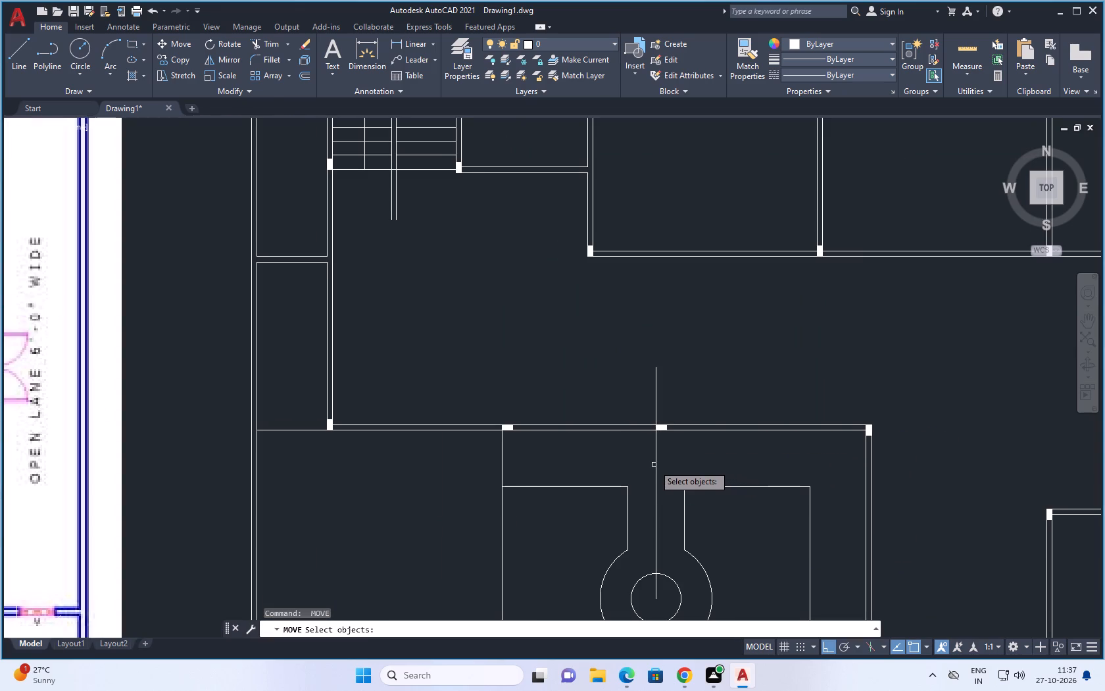
{"action": "key", "text": "Escape"}
{"action": "left_click", "coordinate": [656, 467]}
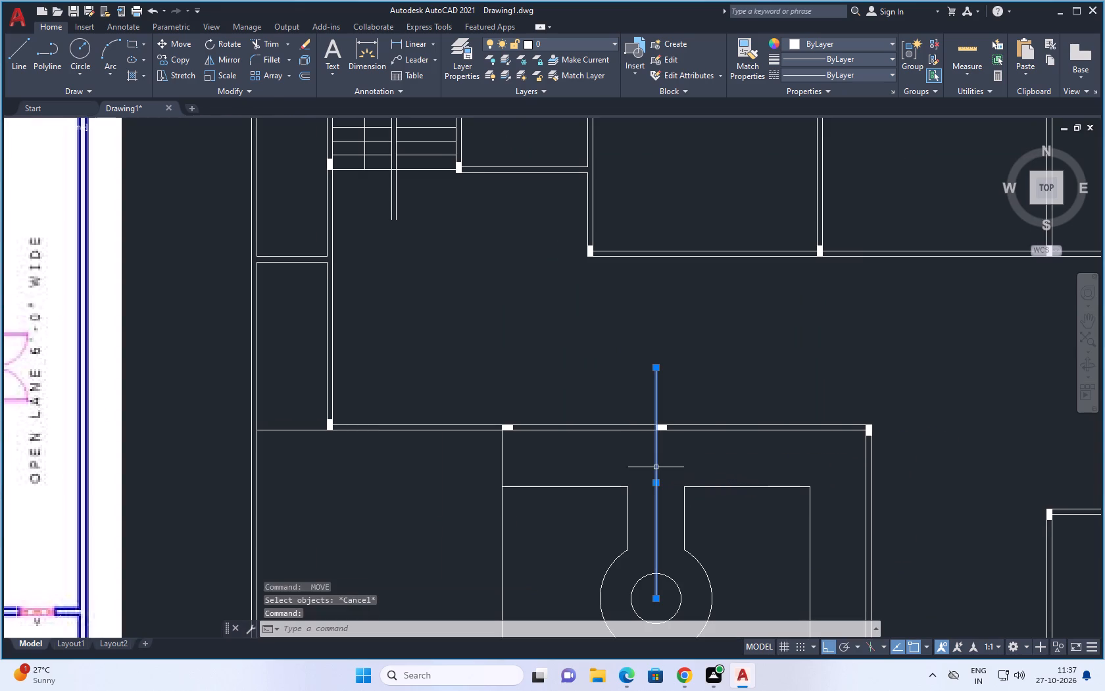
{"action": "key", "text": "Delete"}
Delete the leftover loose column above the reference image and the plan.
{"action": "scroll", "coordinate": [638, 440], "scroll_direction": "down", "scroll_amount": 4}
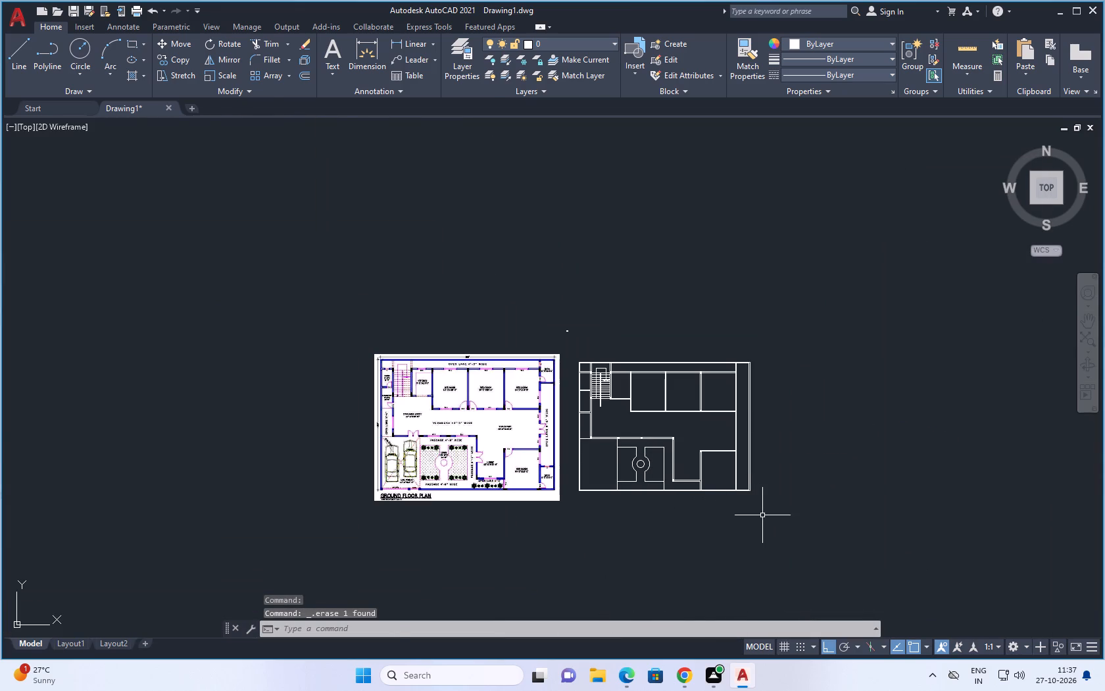
{"action": "scroll", "coordinate": [445, 443], "scroll_direction": "up", "scroll_amount": 3}
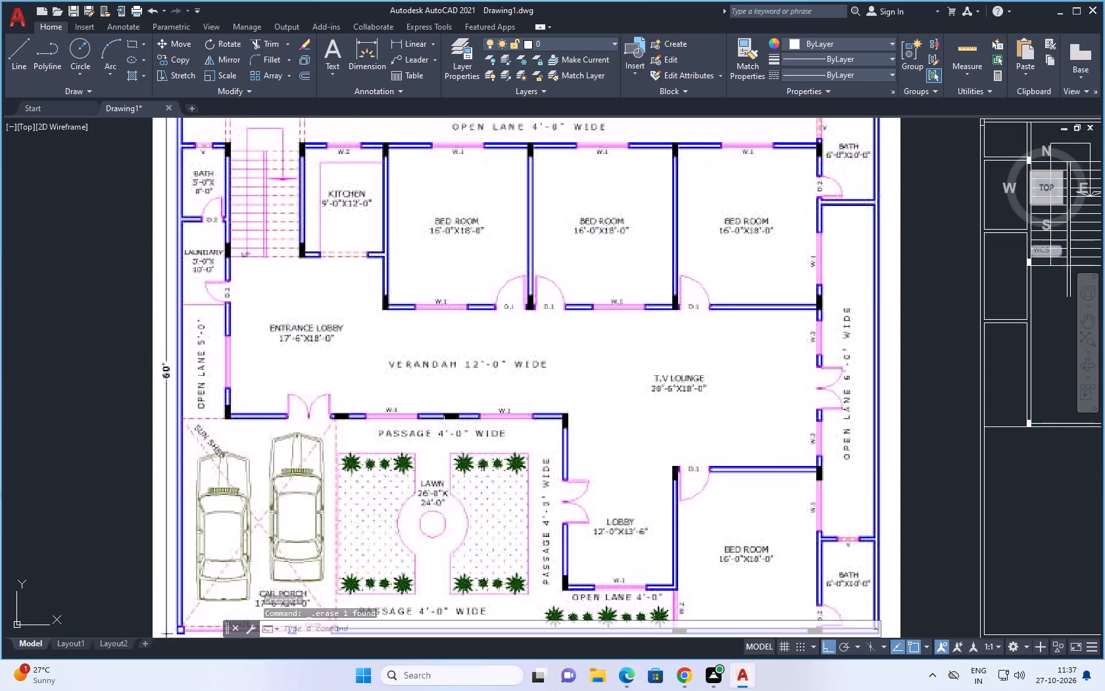
{"action": "scroll", "coordinate": [450, 464], "scroll_direction": "down", "scroll_amount": 2}
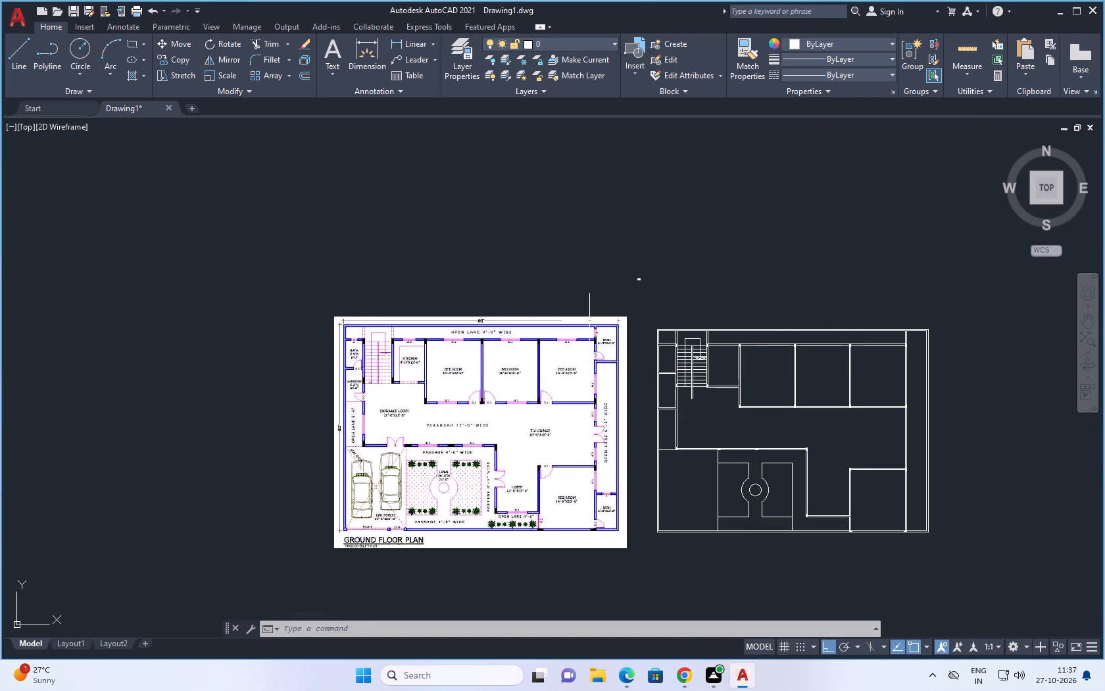
{"action": "left_click", "coordinate": [637, 278]}
{"action": "key", "text": "Delete"}
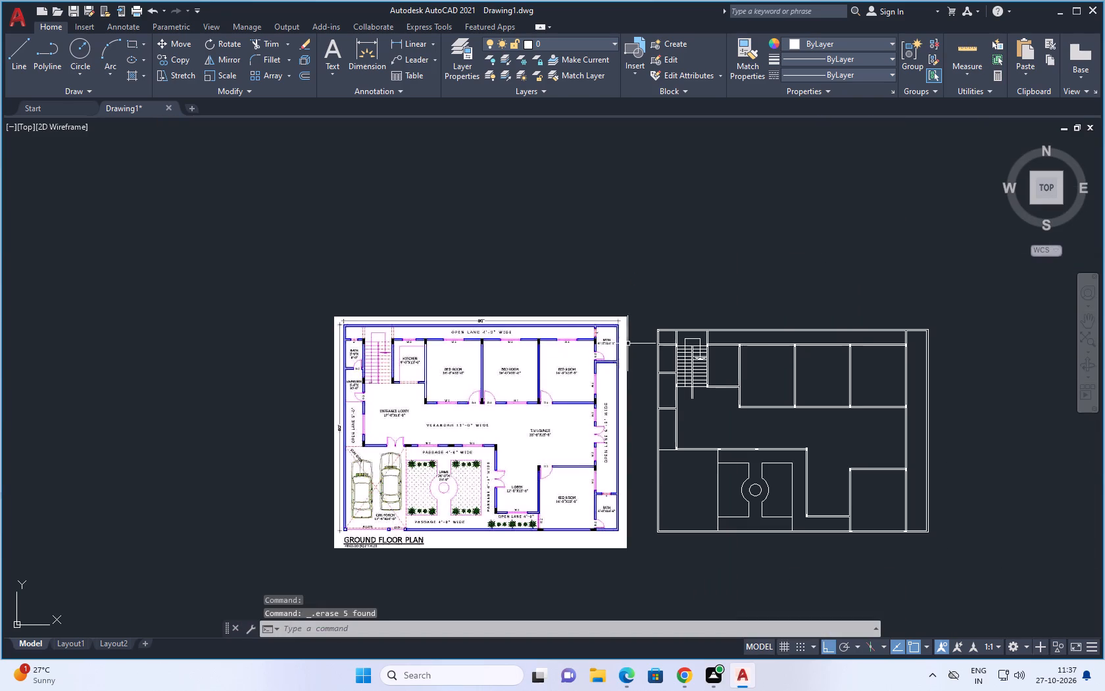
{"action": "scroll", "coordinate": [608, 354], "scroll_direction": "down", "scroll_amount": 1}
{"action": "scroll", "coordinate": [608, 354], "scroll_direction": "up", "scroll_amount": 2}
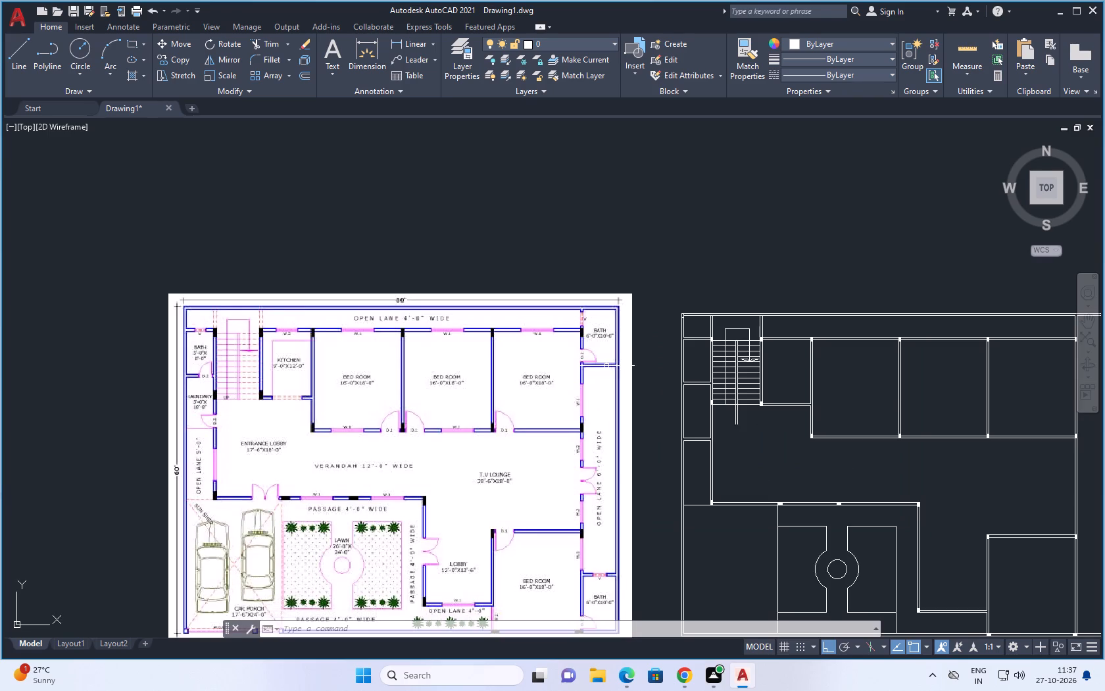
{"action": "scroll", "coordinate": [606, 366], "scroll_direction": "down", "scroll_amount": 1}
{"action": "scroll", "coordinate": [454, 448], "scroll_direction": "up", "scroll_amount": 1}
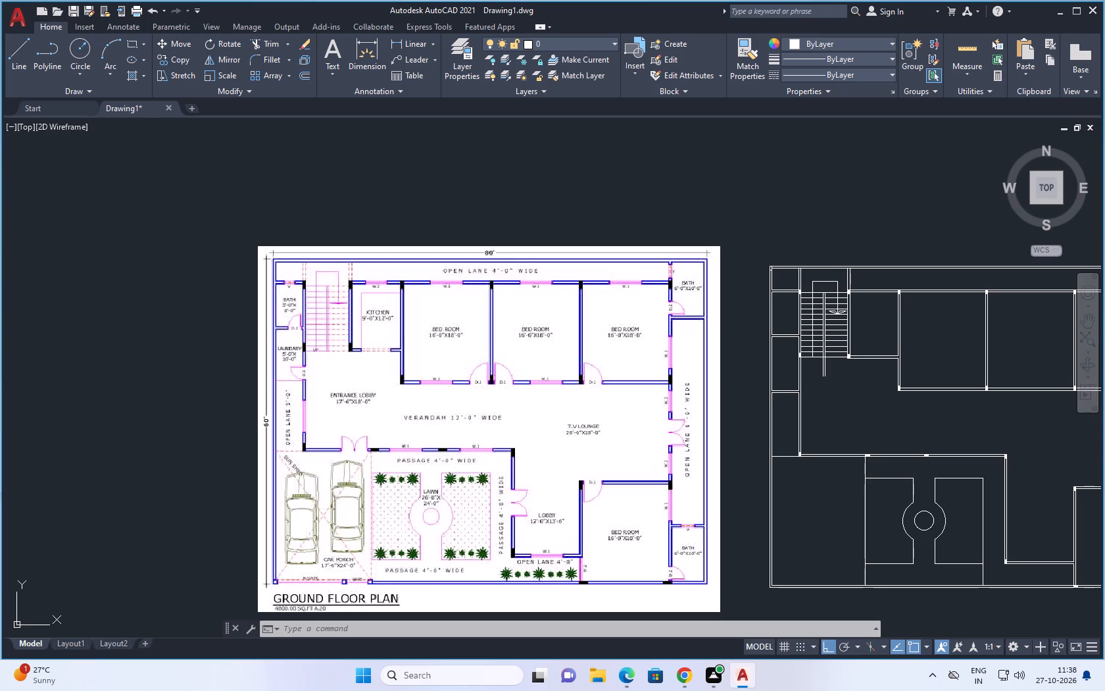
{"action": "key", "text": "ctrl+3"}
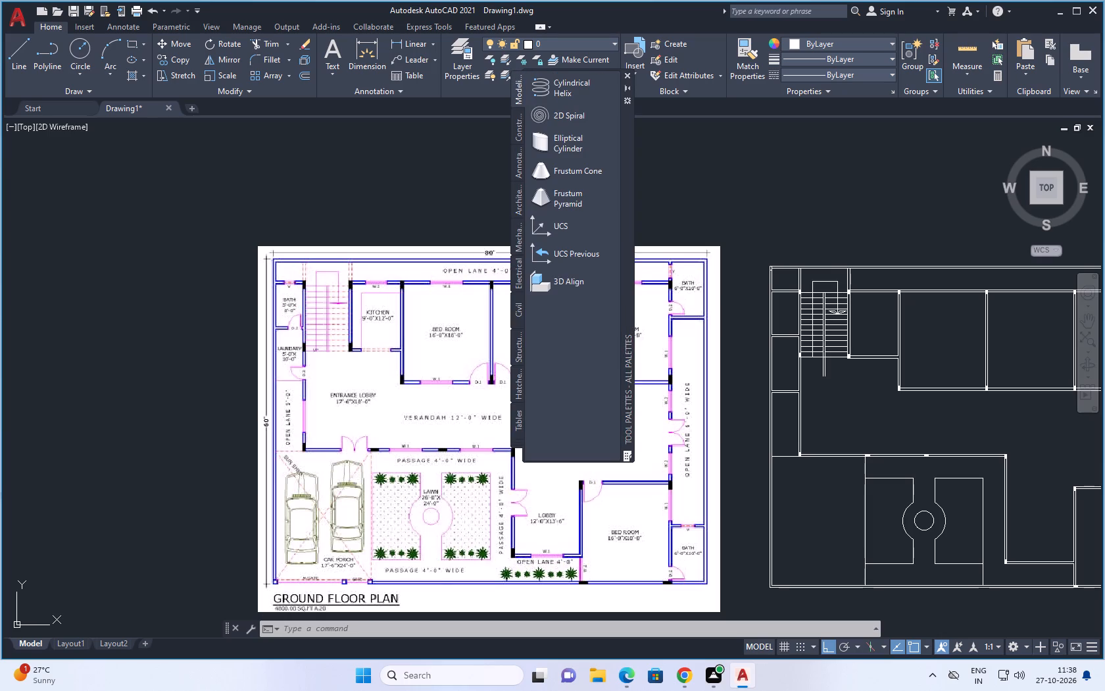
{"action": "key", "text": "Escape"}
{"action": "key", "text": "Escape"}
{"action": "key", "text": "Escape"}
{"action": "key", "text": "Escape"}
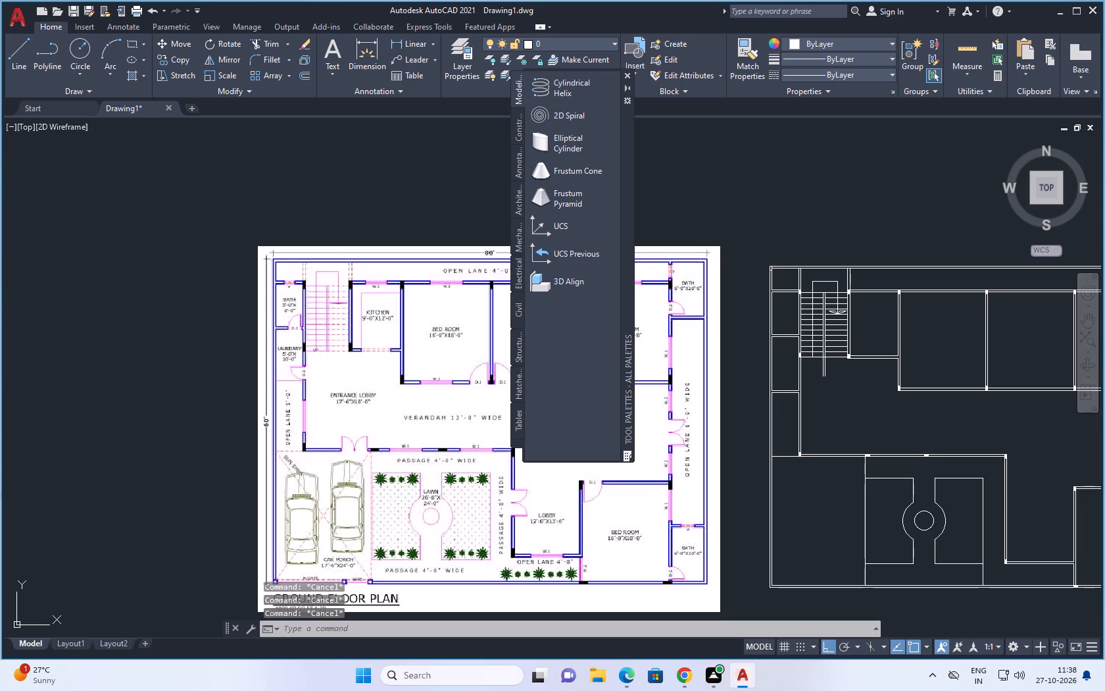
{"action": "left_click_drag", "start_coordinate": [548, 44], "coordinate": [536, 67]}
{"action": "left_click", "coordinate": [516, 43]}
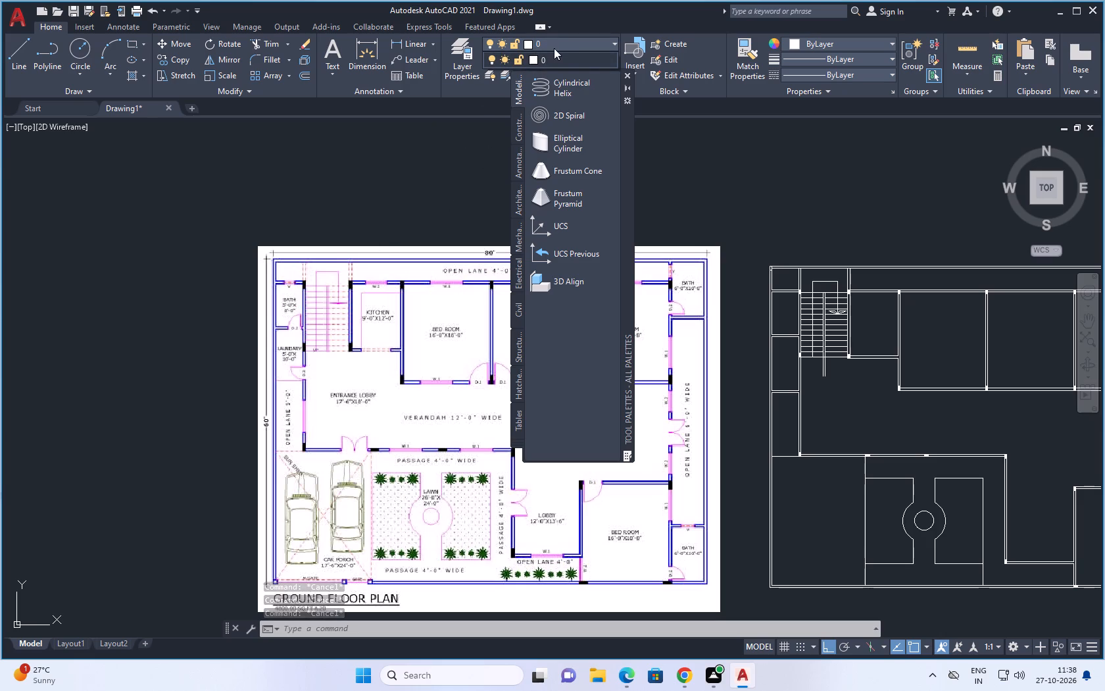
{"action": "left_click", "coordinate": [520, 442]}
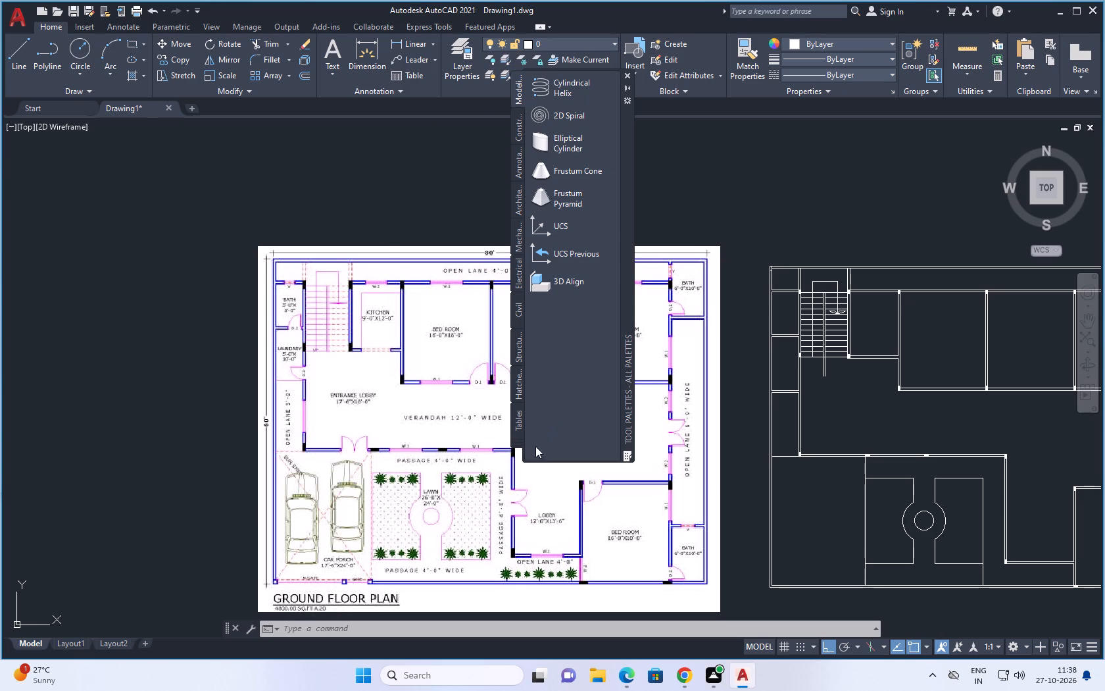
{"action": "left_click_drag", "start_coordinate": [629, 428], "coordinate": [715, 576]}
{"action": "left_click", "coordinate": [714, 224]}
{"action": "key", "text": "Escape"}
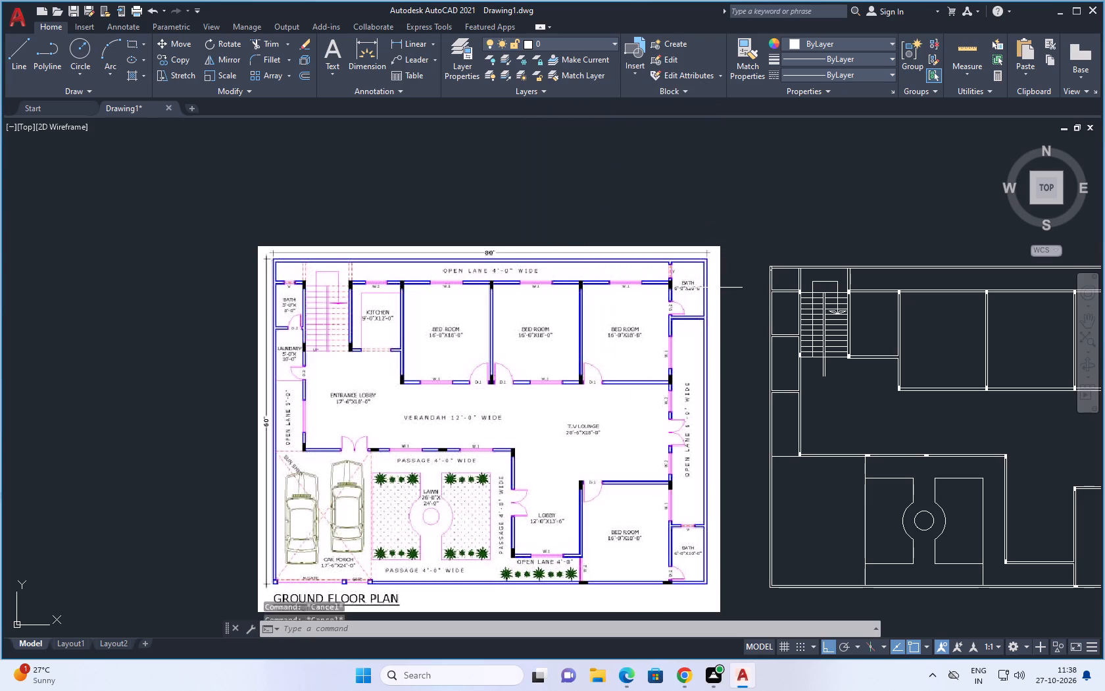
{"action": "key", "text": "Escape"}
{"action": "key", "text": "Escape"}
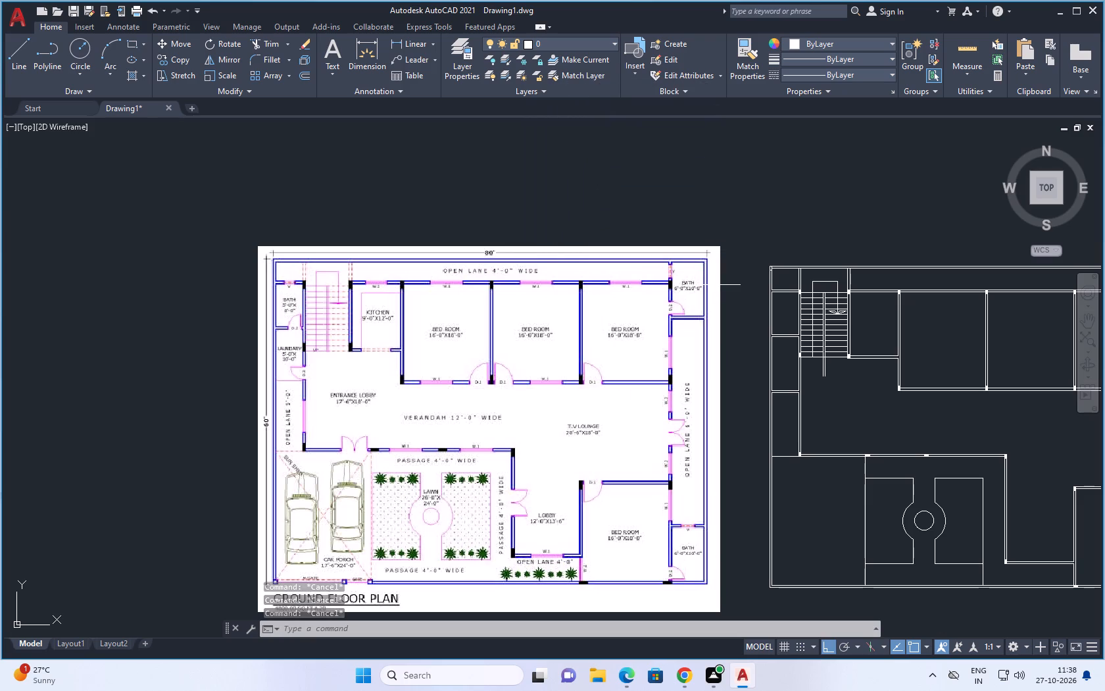
Look through the imperial and metric sample blocks in the Annotation tool palette.
{"action": "key", "text": "ctrl+3"}
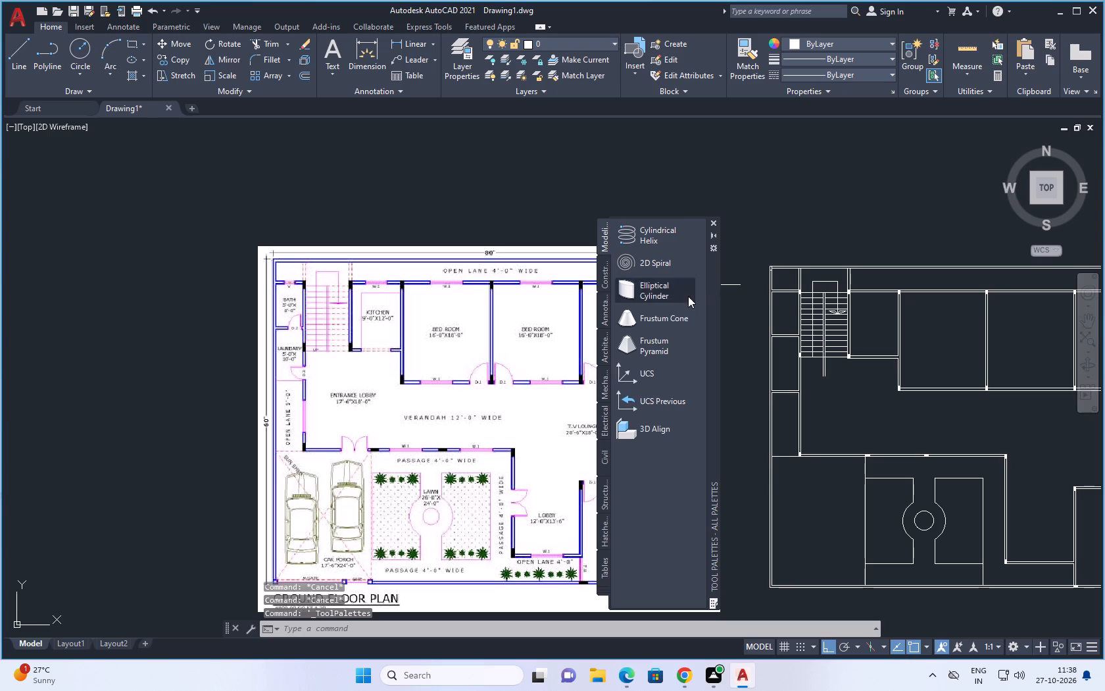
{"action": "left_click", "coordinate": [604, 282]}
{"action": "left_click", "coordinate": [601, 309]}
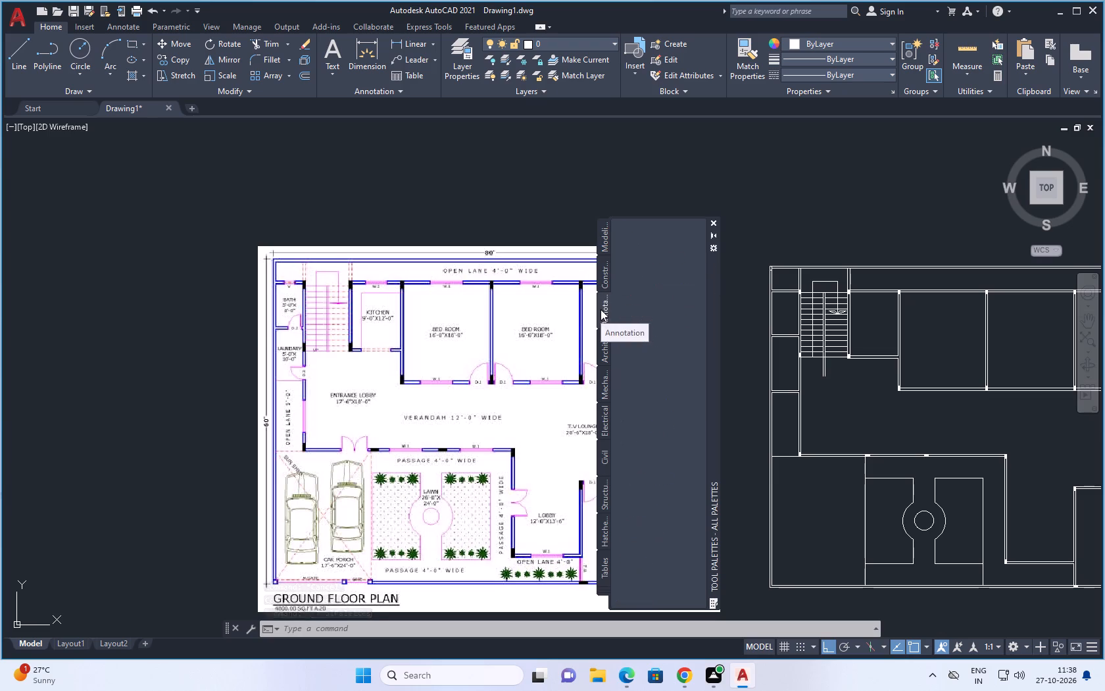
{"action": "scroll", "coordinate": [641, 453], "scroll_direction": "down", "scroll_amount": 3}
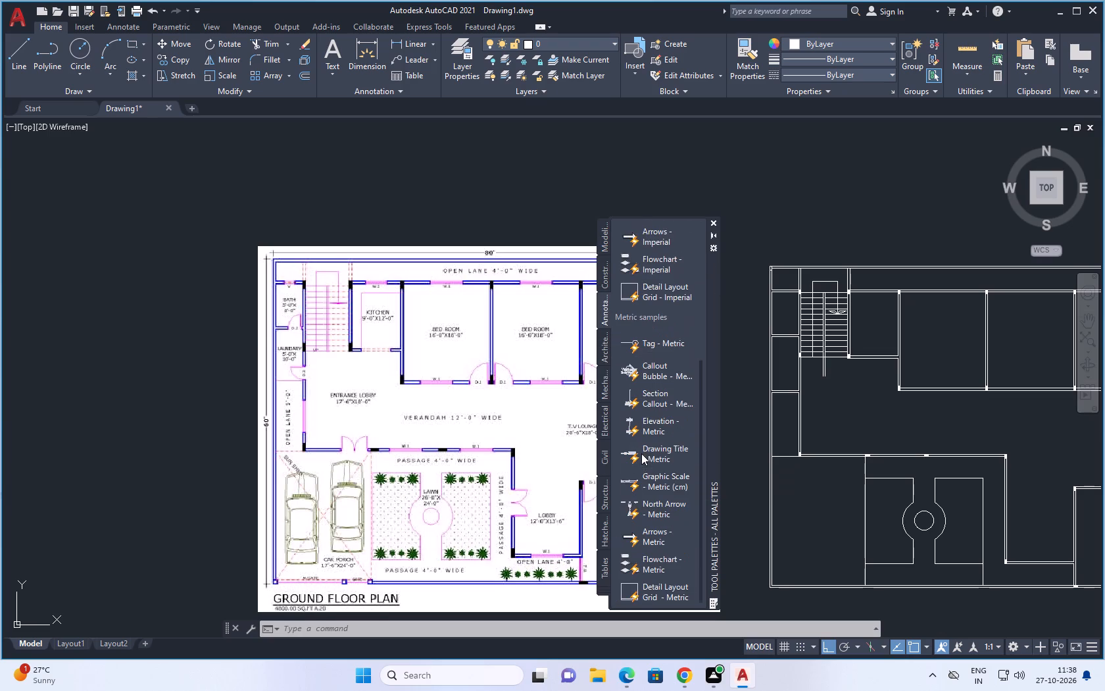
{"action": "scroll", "coordinate": [643, 460], "scroll_direction": "down", "scroll_amount": 4}
{"action": "scroll", "coordinate": [639, 334], "scroll_direction": "up", "scroll_amount": 2}
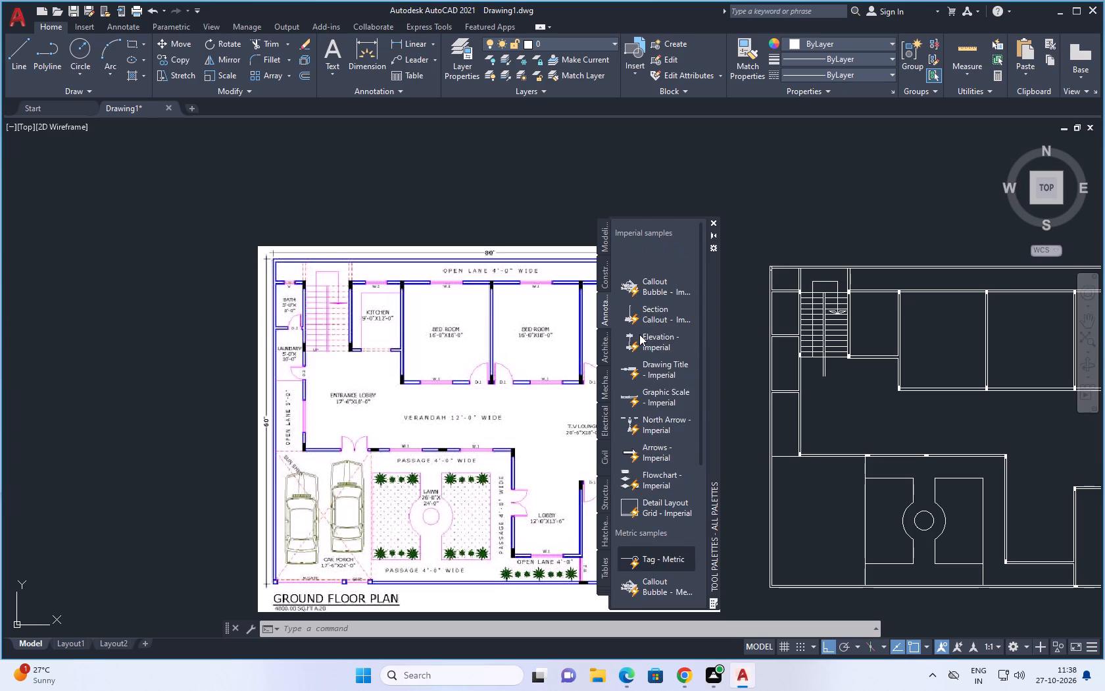
{"action": "scroll", "coordinate": [639, 334], "scroll_direction": "up", "scroll_amount": 1}
{"action": "scroll", "coordinate": [648, 309], "scroll_direction": "down", "scroll_amount": 1}
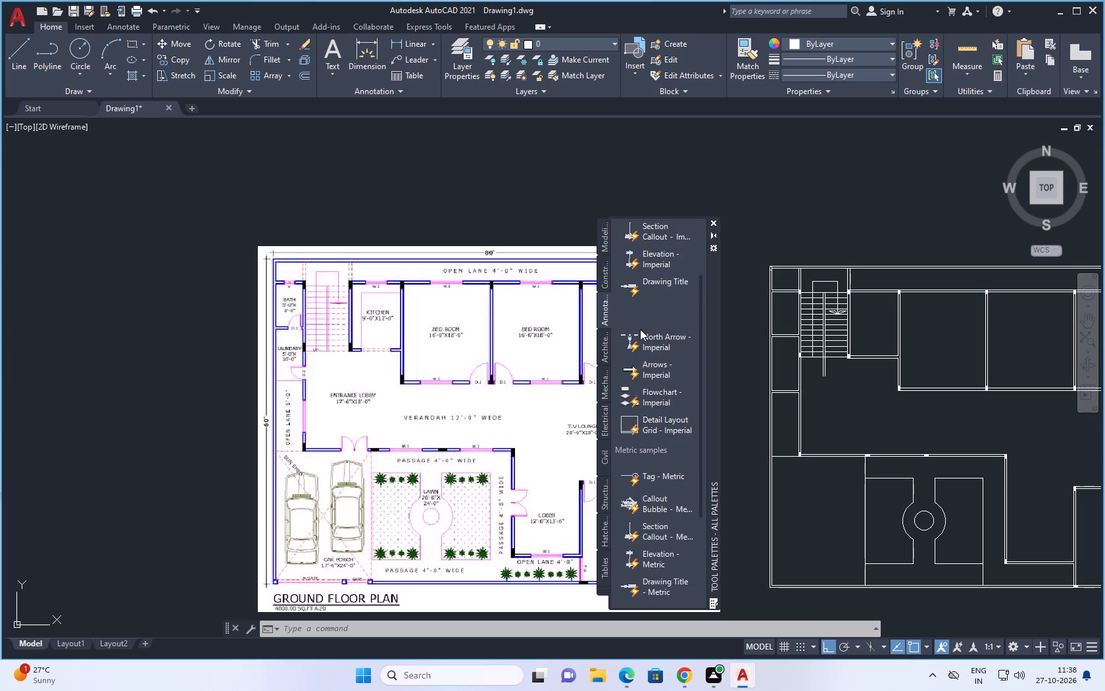
{"action": "scroll", "coordinate": [633, 346], "scroll_direction": "down", "scroll_amount": 2}
{"action": "scroll", "coordinate": [623, 373], "scroll_direction": "up", "scroll_amount": 1}
{"action": "scroll", "coordinate": [623, 373], "scroll_direction": "down", "scroll_amount": 1}
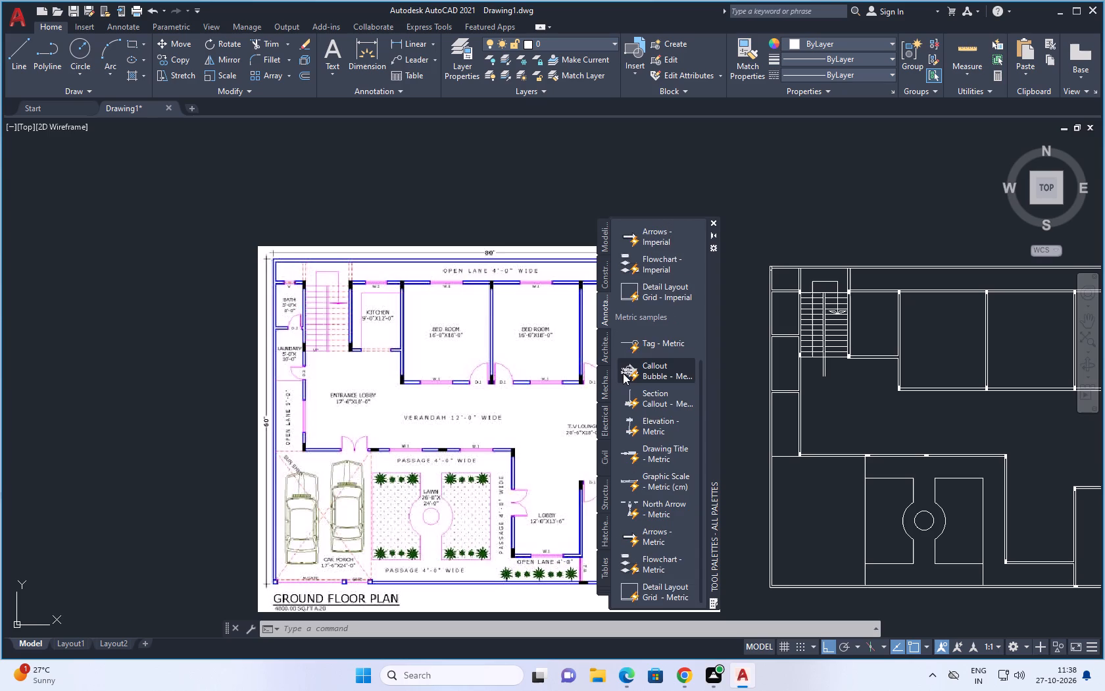
{"action": "scroll", "coordinate": [623, 373], "scroll_direction": "down", "scroll_amount": 3}
{"action": "scroll", "coordinate": [623, 373], "scroll_direction": "up", "scroll_amount": 2}
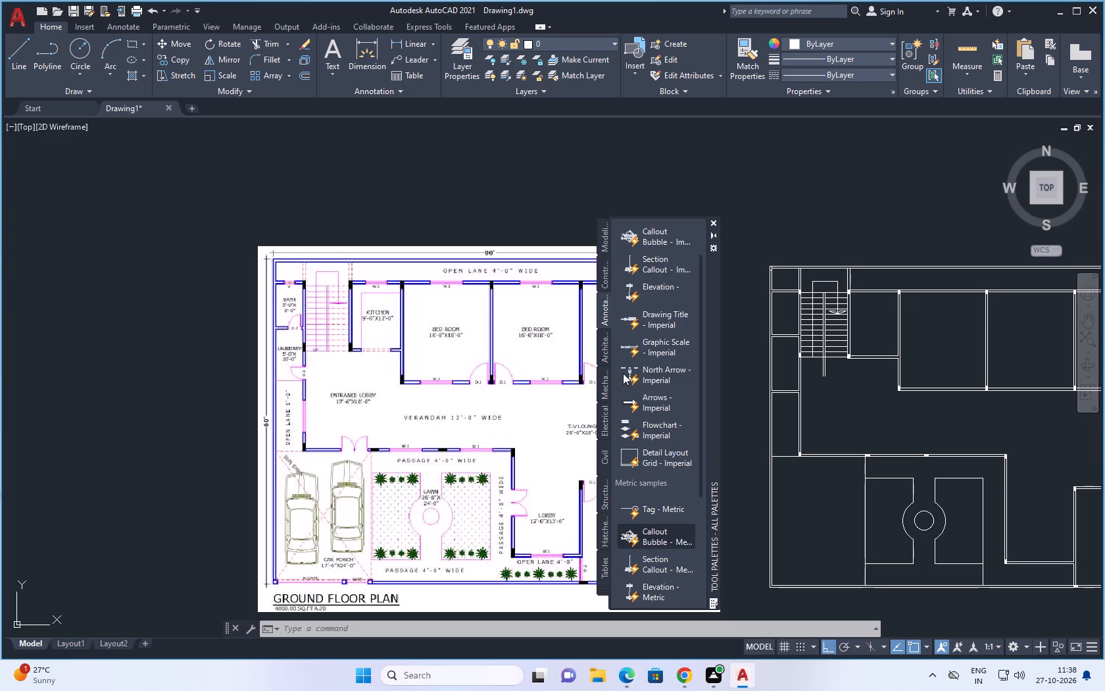
{"action": "scroll", "coordinate": [623, 373], "scroll_direction": "up", "scroll_amount": 4}
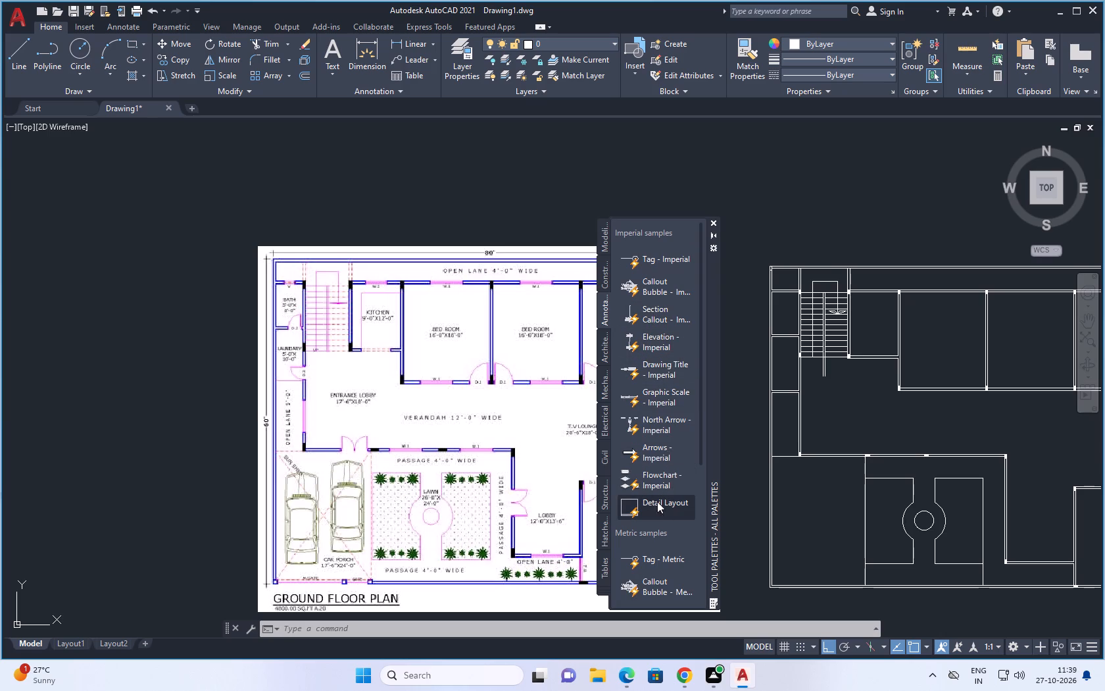
{"action": "scroll", "coordinate": [657, 532], "scroll_direction": "down", "scroll_amount": 5}
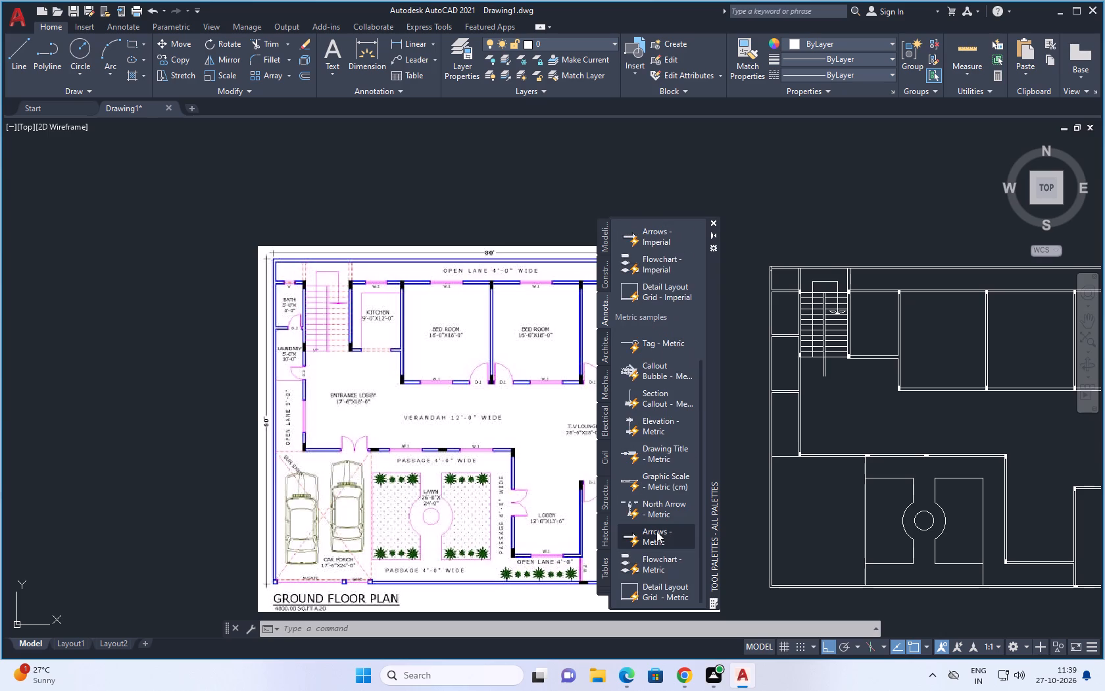
{"action": "scroll", "coordinate": [656, 531], "scroll_direction": "down", "scroll_amount": 2}
Insert the Vehicles - Metric block from the Architectural tool palette in the empty space left of the reference image's car porch.
{"action": "left_click", "coordinate": [604, 358]}
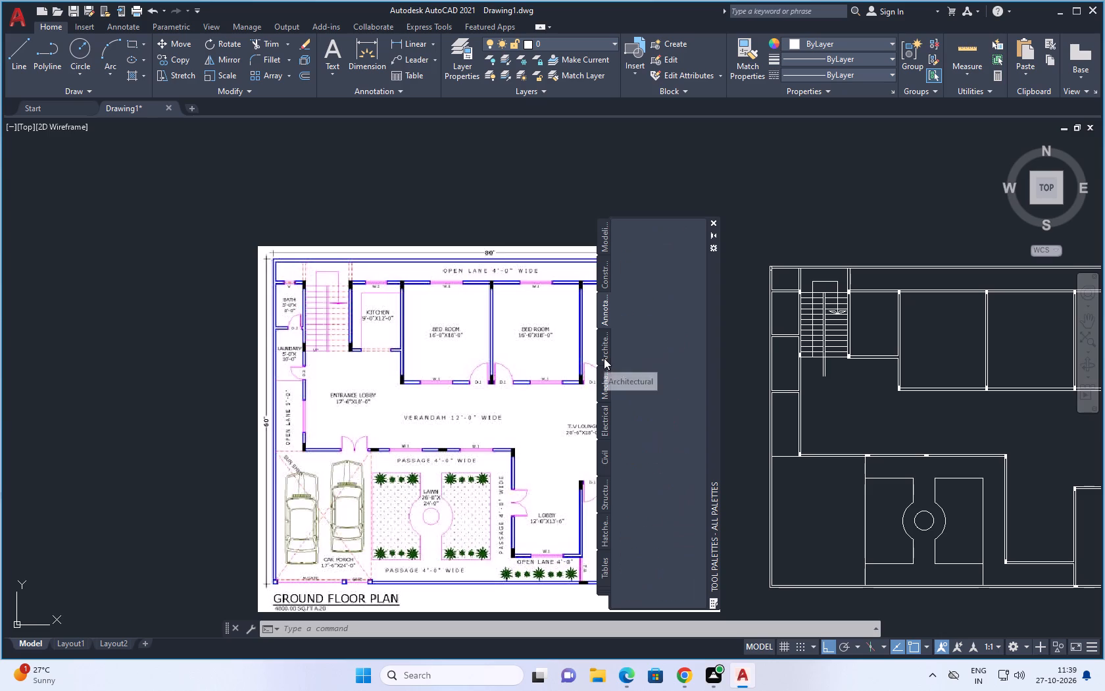
{"action": "scroll", "coordinate": [657, 367], "scroll_direction": "down", "scroll_amount": 2}
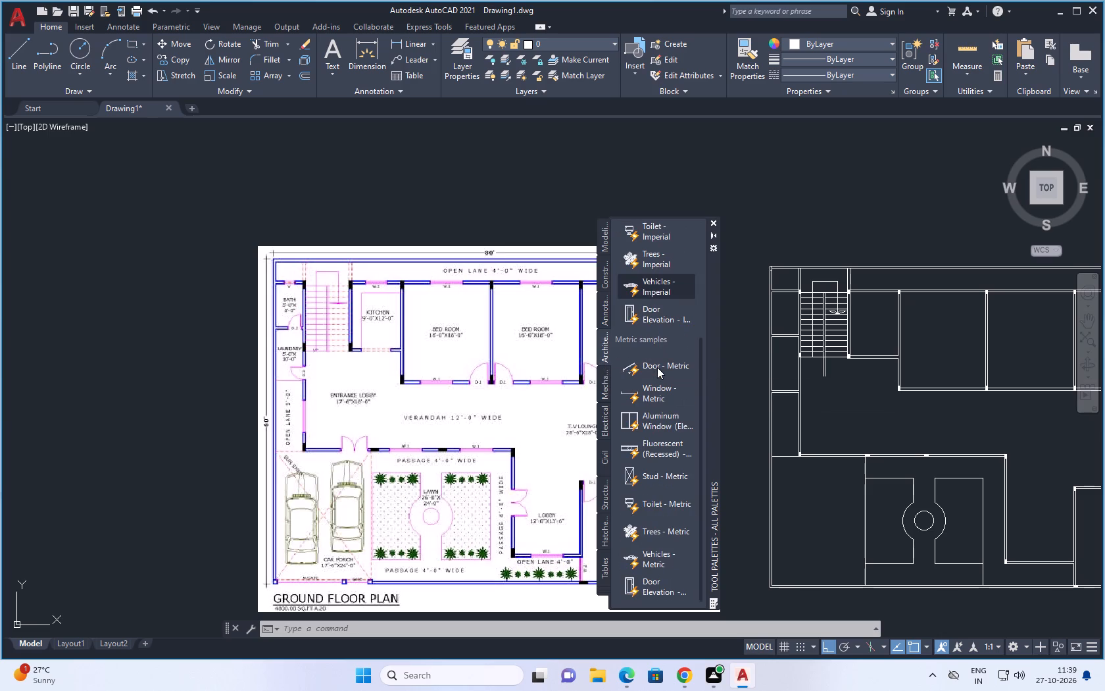
{"action": "scroll", "coordinate": [658, 371], "scroll_direction": "down", "scroll_amount": 2}
{"action": "left_click", "coordinate": [650, 547]}
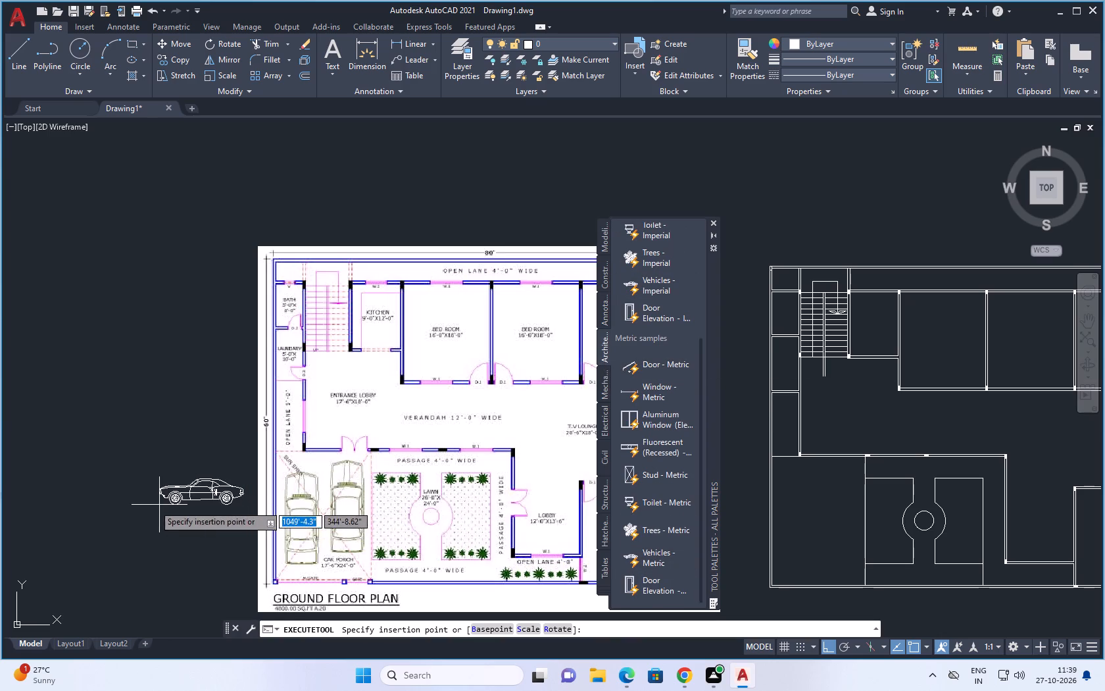
{"action": "left_click", "coordinate": [131, 506]}
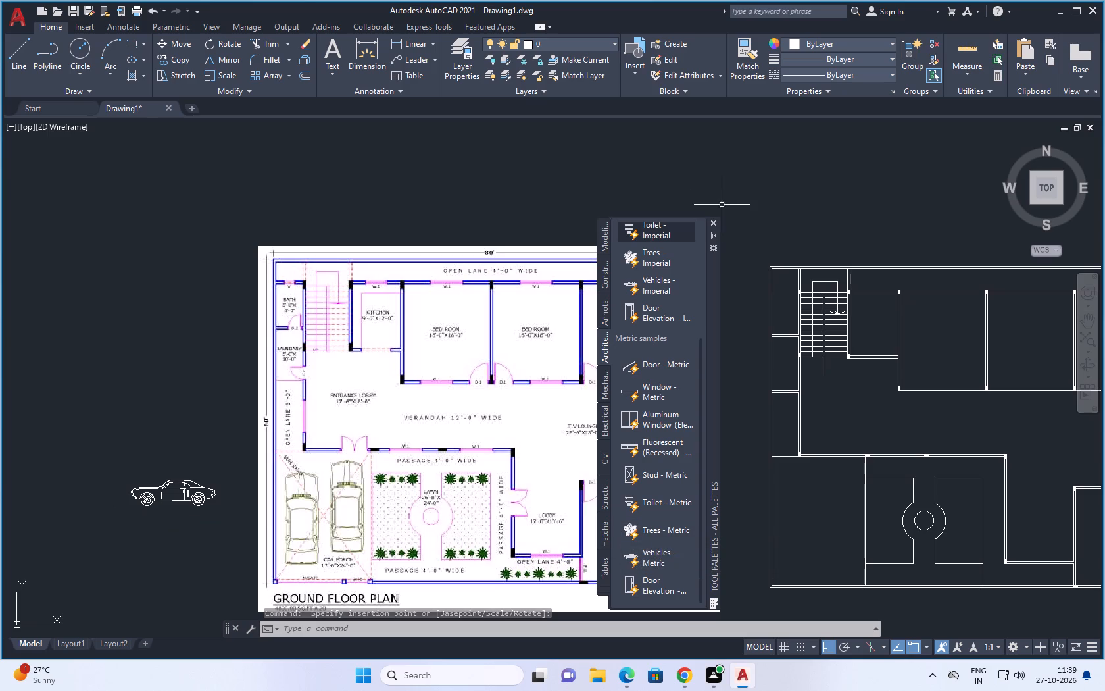
{"action": "left_click", "coordinate": [713, 225]}
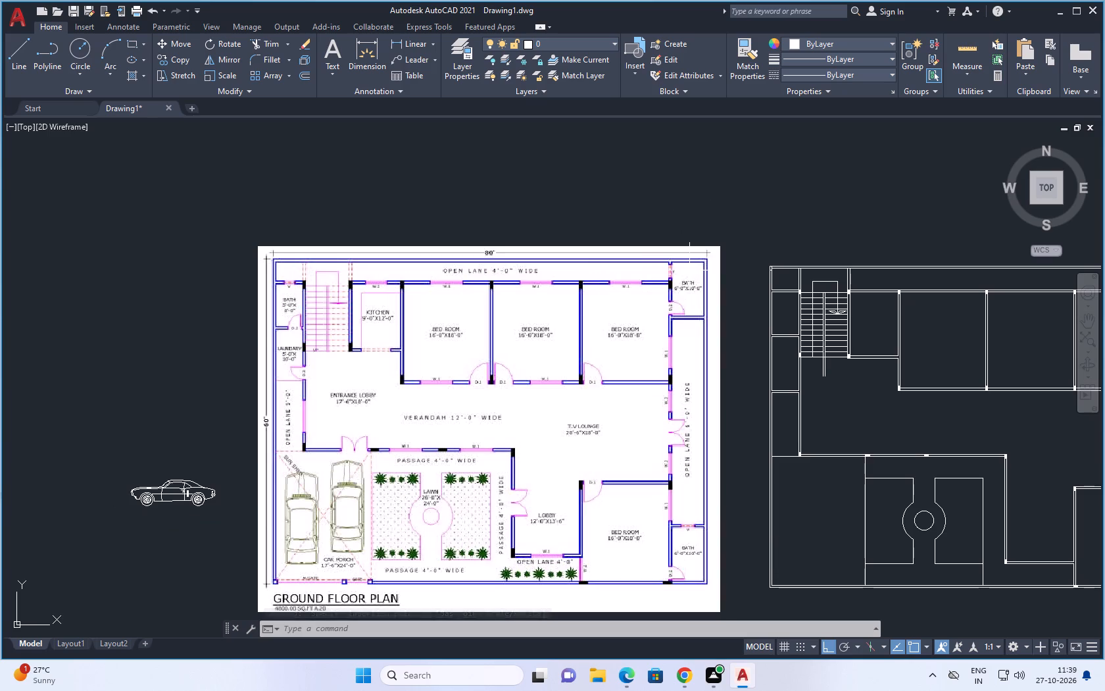
Insert the Shrub - elevation block from DesignCenter's Landscaping.dwg sample into the empty space above the inserted car, left of the reference image.
{"action": "key", "text": "ctrl+F2"}
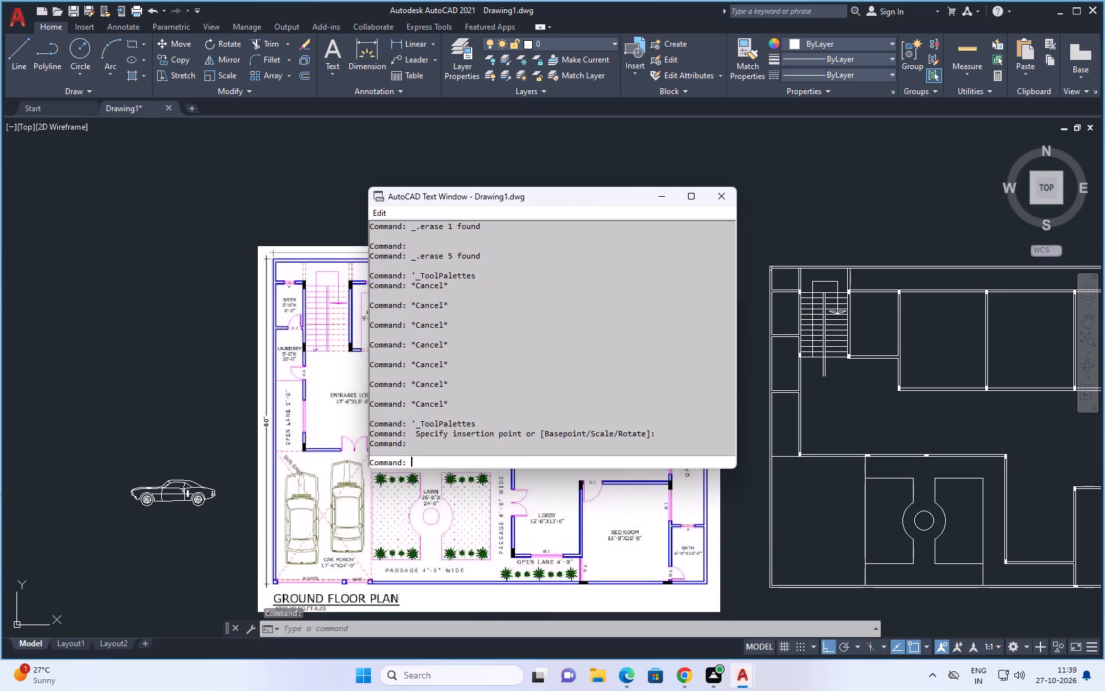
{"action": "left_click", "coordinate": [722, 189]}
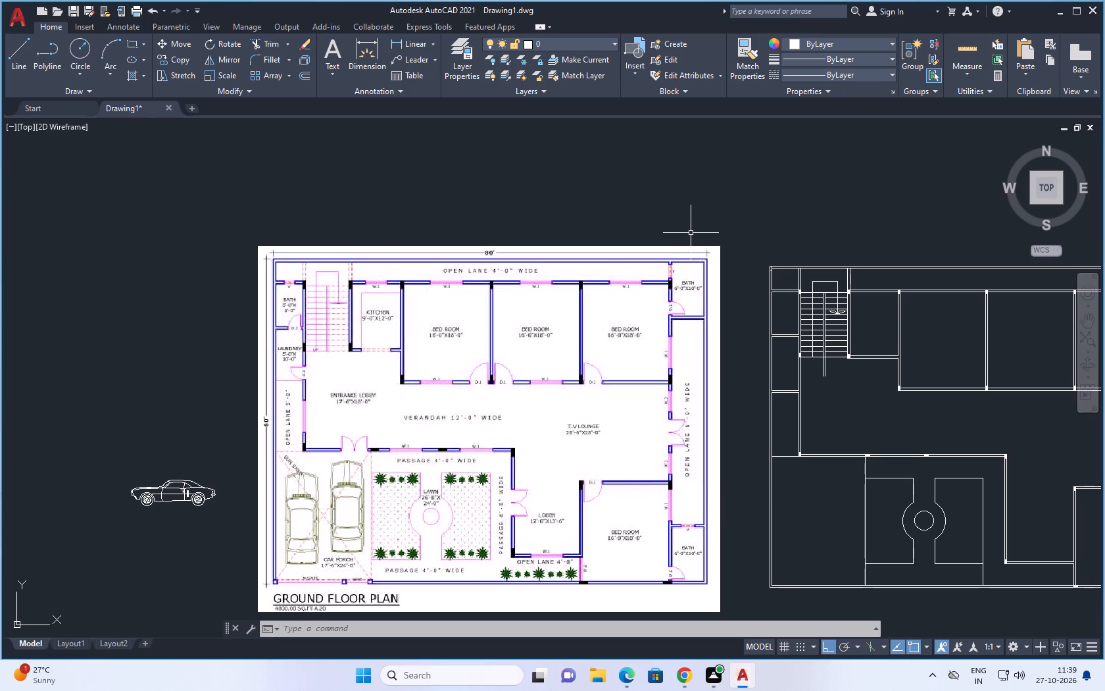
{"action": "key", "text": "ctrl+2"}
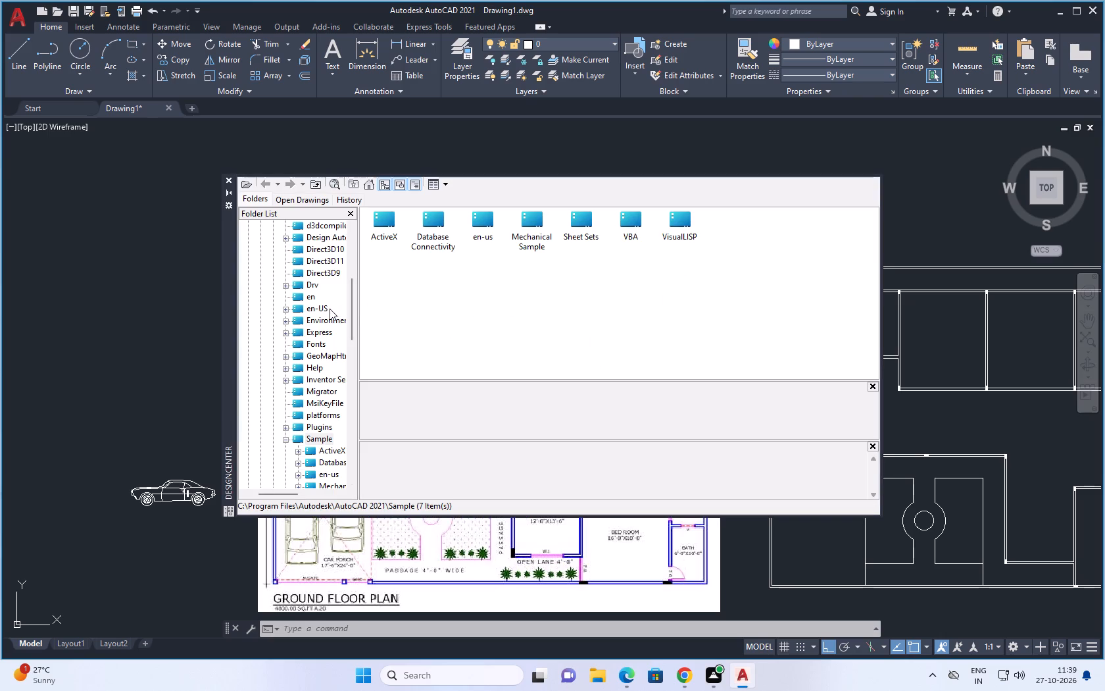
{"action": "scroll", "coordinate": [330, 308], "scroll_direction": "up", "scroll_amount": 6}
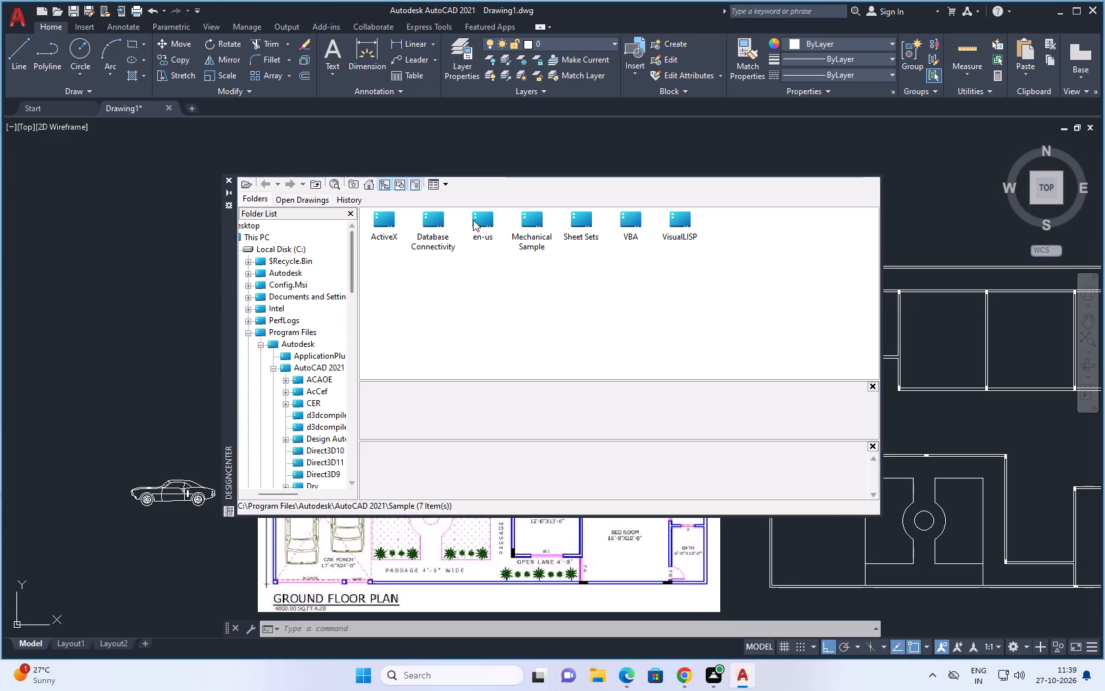
{"action": "double_click", "coordinate": [488, 211]}
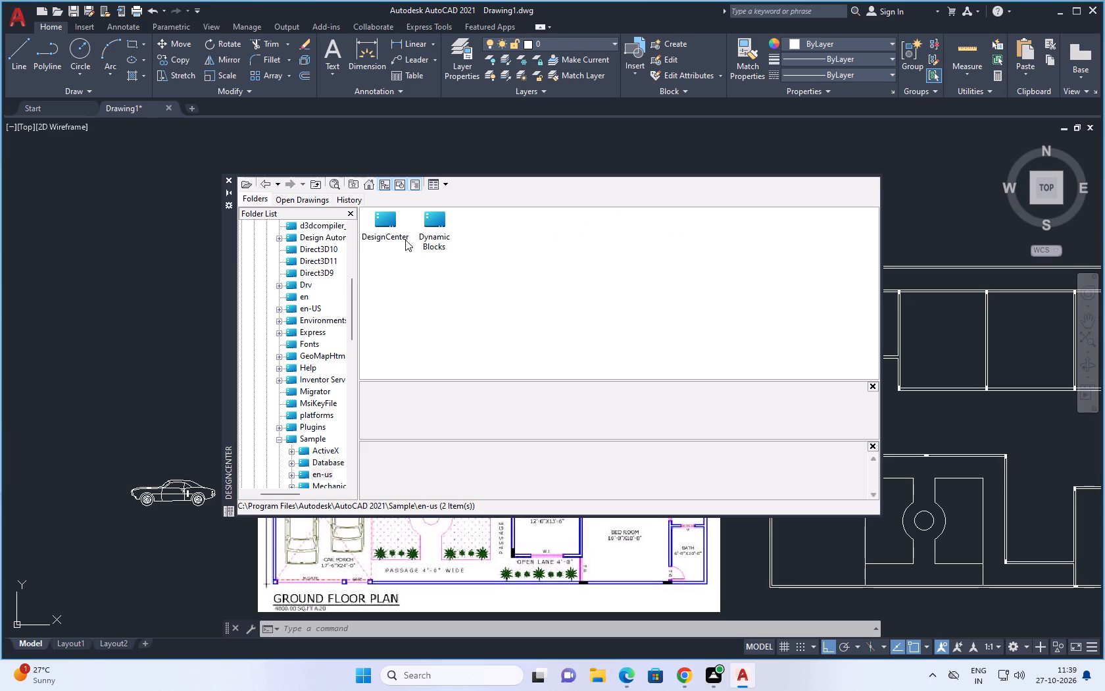
{"action": "double_click", "coordinate": [397, 230]}
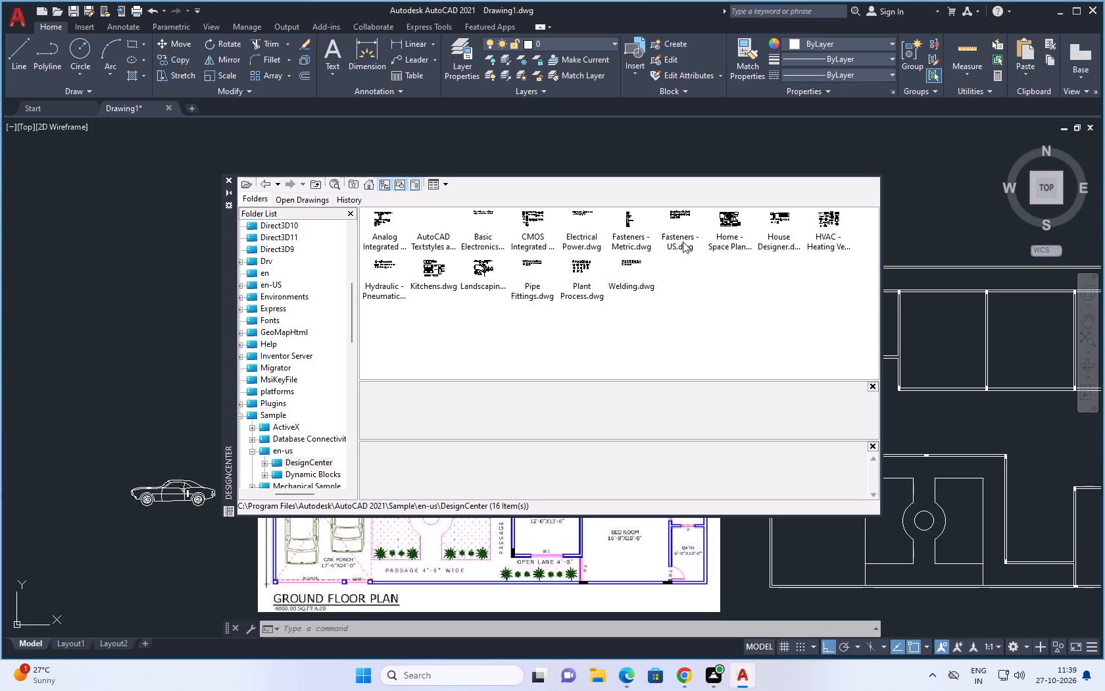
{"action": "double_click", "coordinate": [492, 272]}
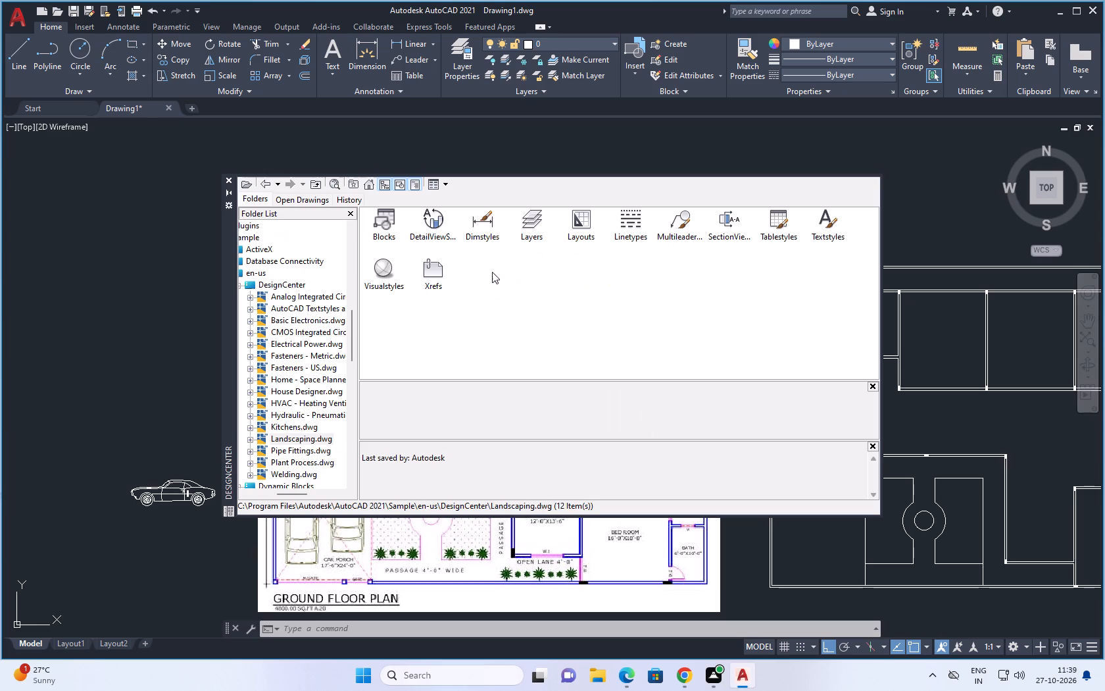
{"action": "double_click", "coordinate": [382, 220]}
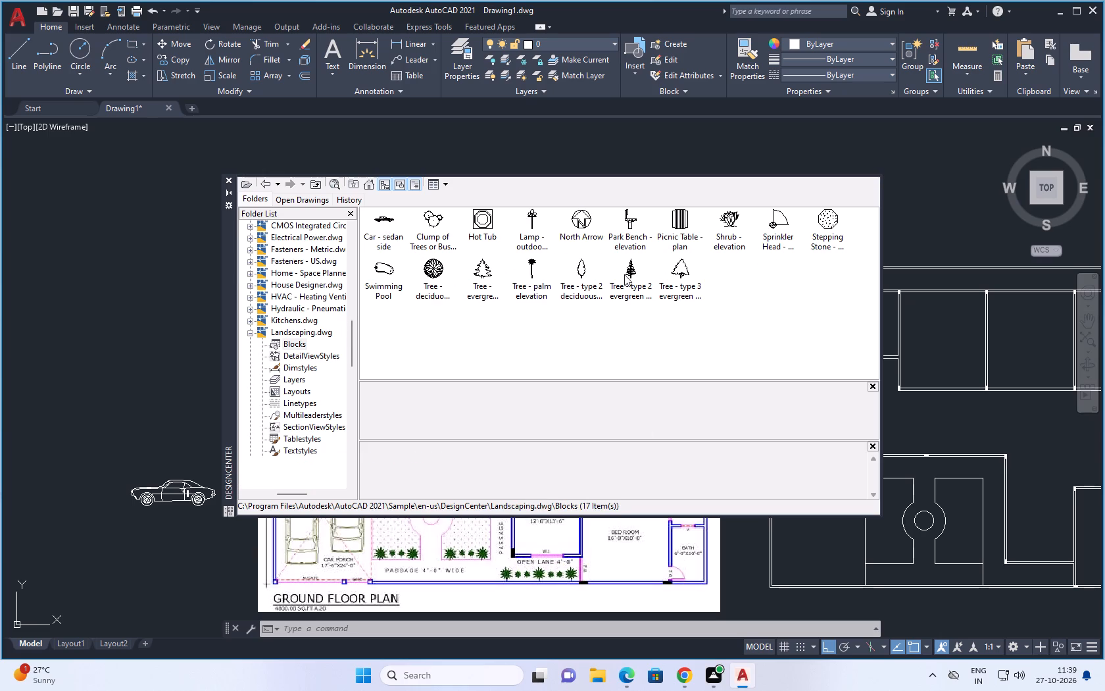
{"action": "left_click_drag", "start_coordinate": [729, 220], "coordinate": [501, 290]}
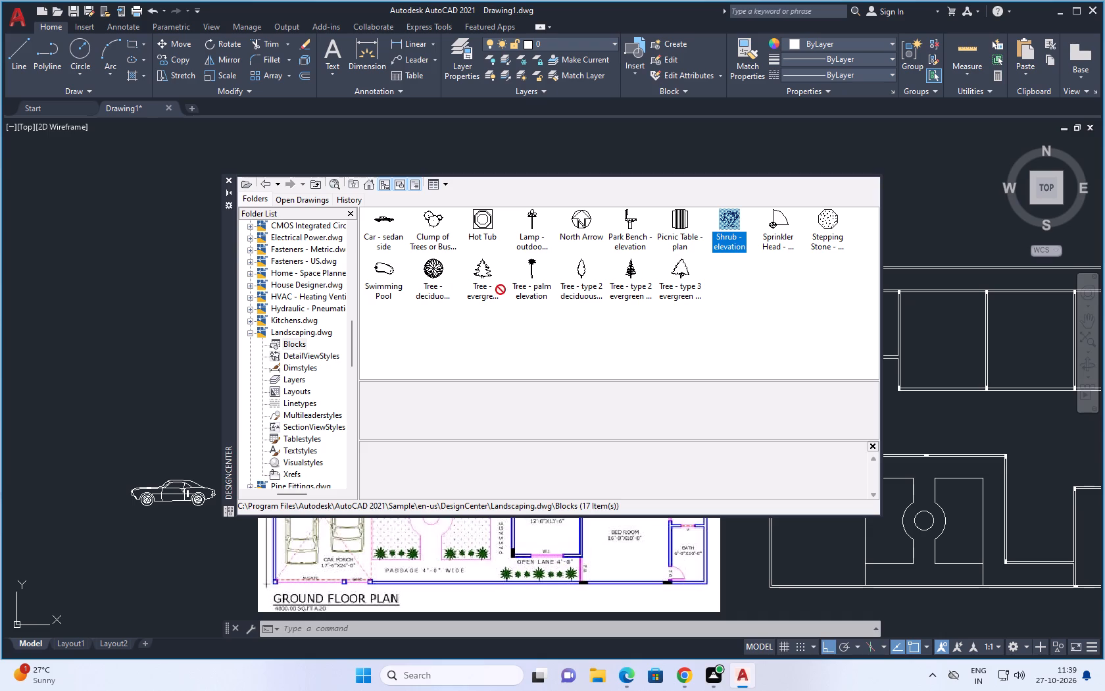
{"action": "left_click_drag", "start_coordinate": [501, 290], "coordinate": [182, 361]}
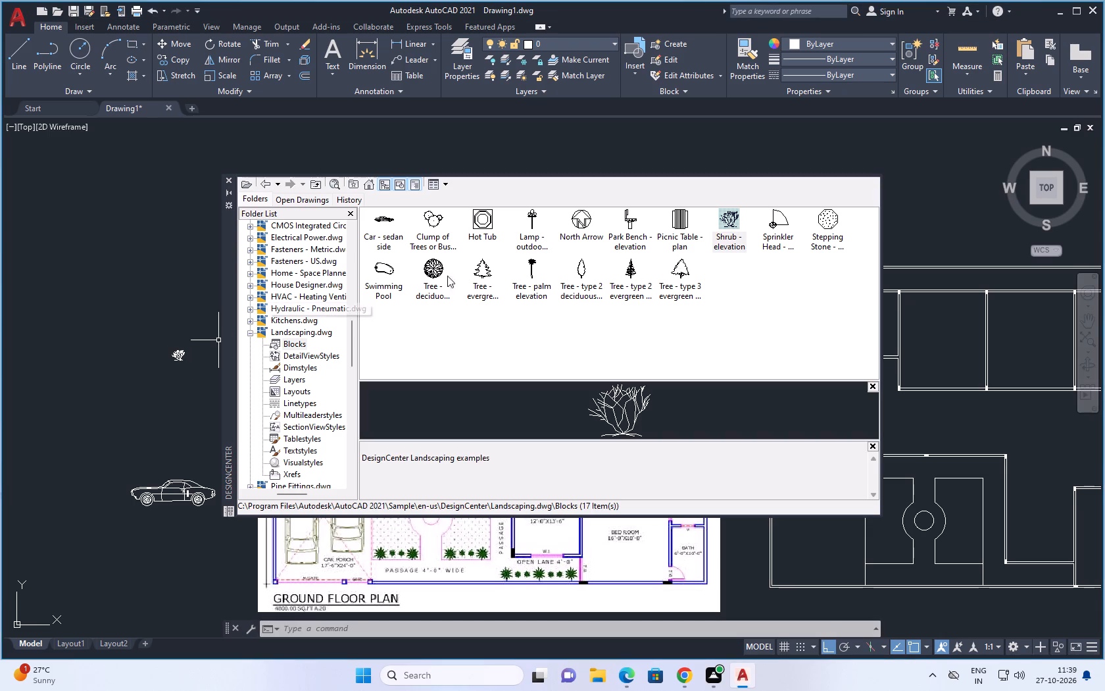
Insert the round deciduous tree block from Landscaping.dwg between the shrub and the car, and close DesignCenter.
{"action": "left_click_drag", "start_coordinate": [432, 269], "coordinate": [295, 345]}
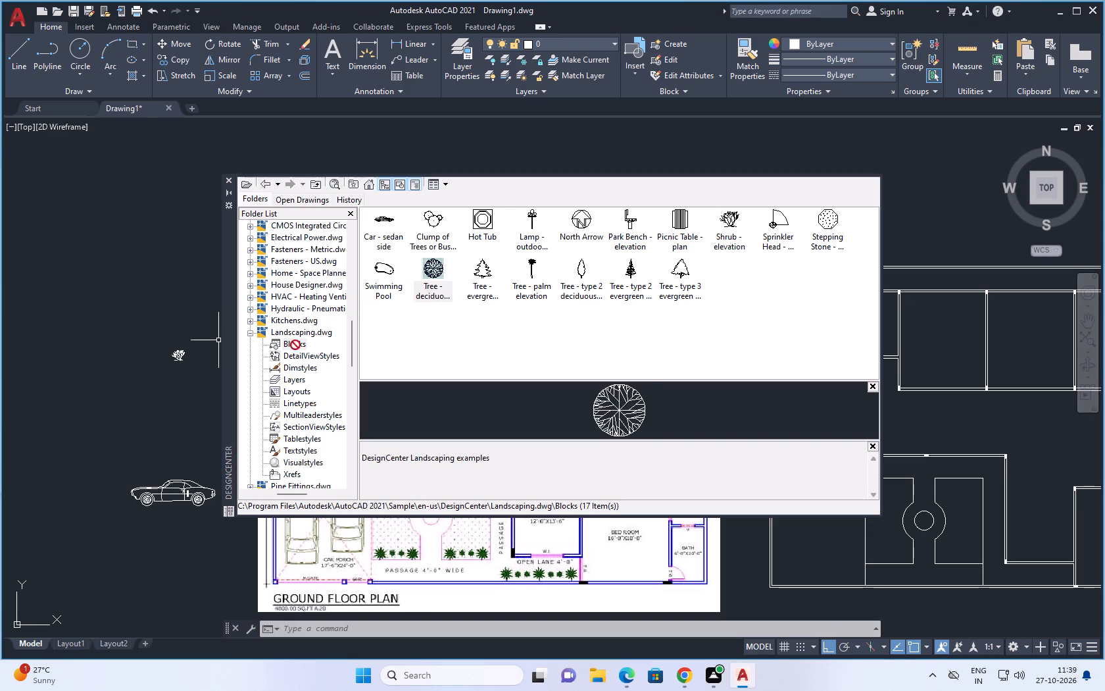
{"action": "left_click_drag", "start_coordinate": [295, 345], "coordinate": [163, 406]}
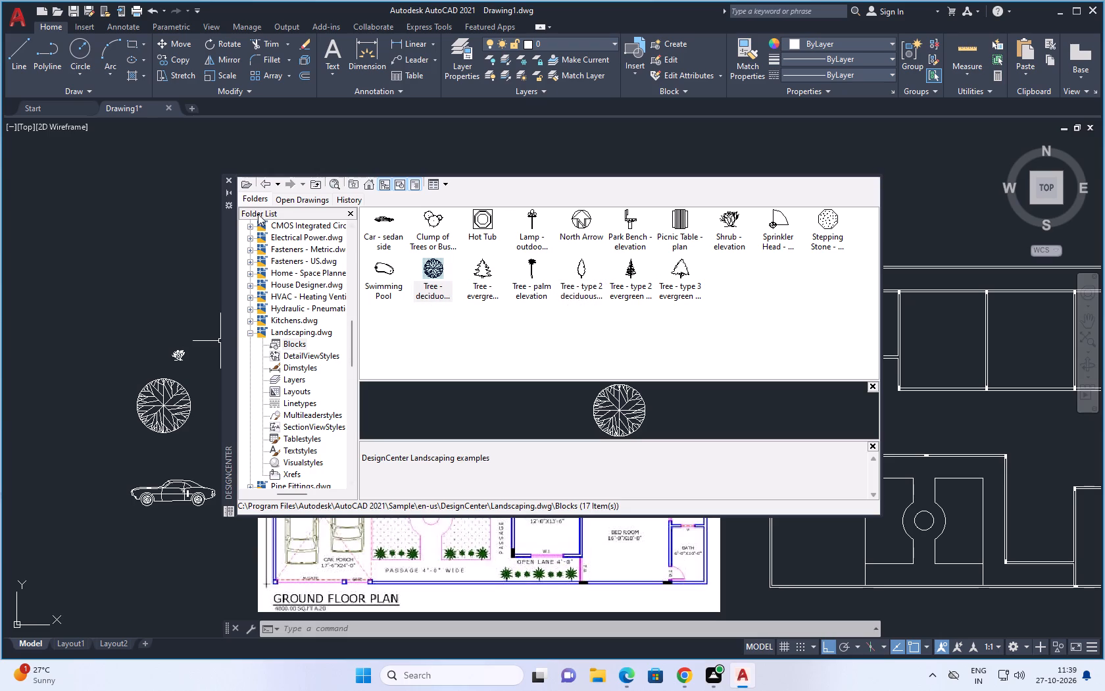
{"action": "left_click", "coordinate": [228, 181]}
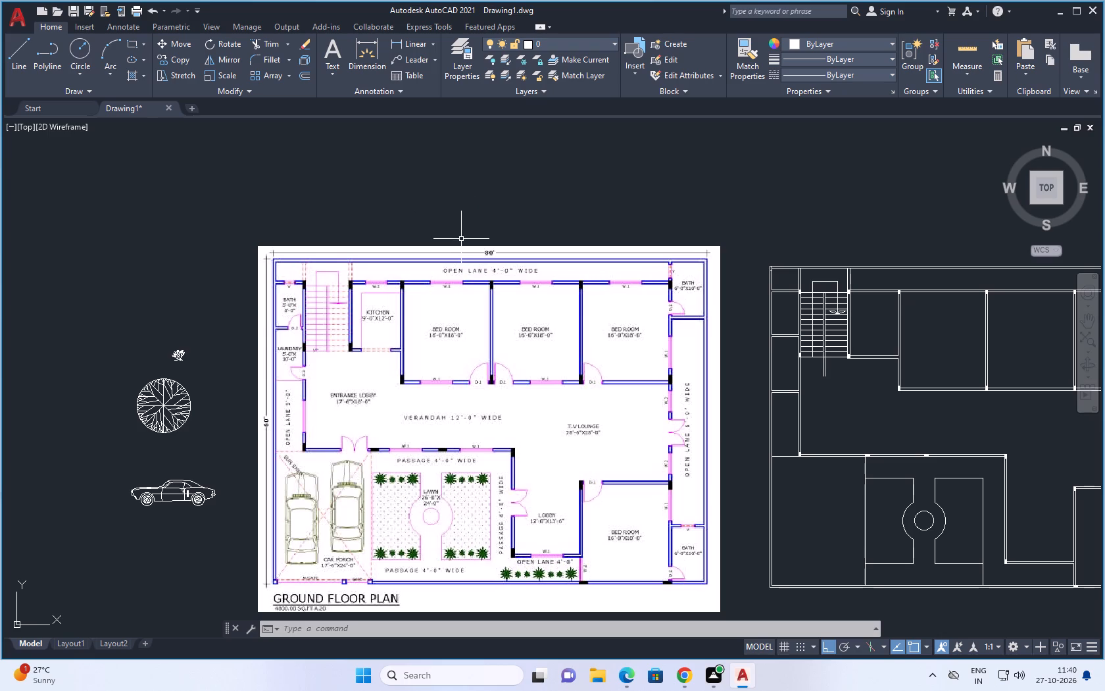
Insert the Trees - Imperial block from the Architectural tool palette just below the car, left of the reference image.
{"action": "key", "text": "ctrl+3"}
{"action": "scroll", "coordinate": [650, 519], "scroll_direction": "down", "scroll_amount": 1}
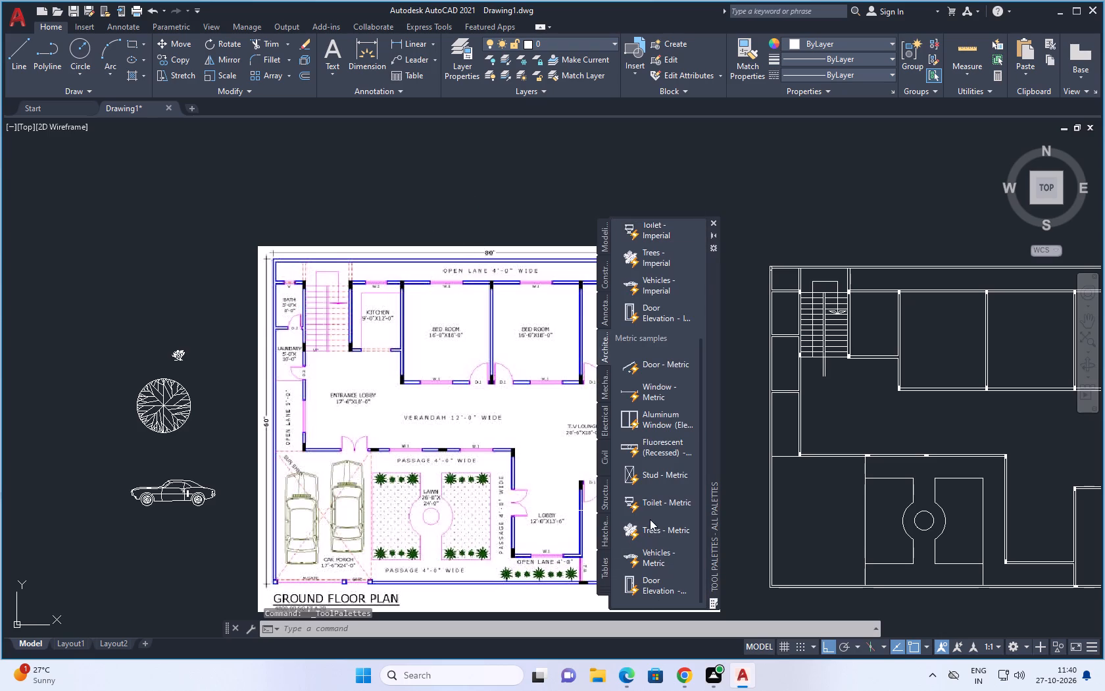
{"action": "scroll", "coordinate": [650, 519], "scroll_direction": "down", "scroll_amount": 2}
{"action": "left_click", "coordinate": [651, 260]}
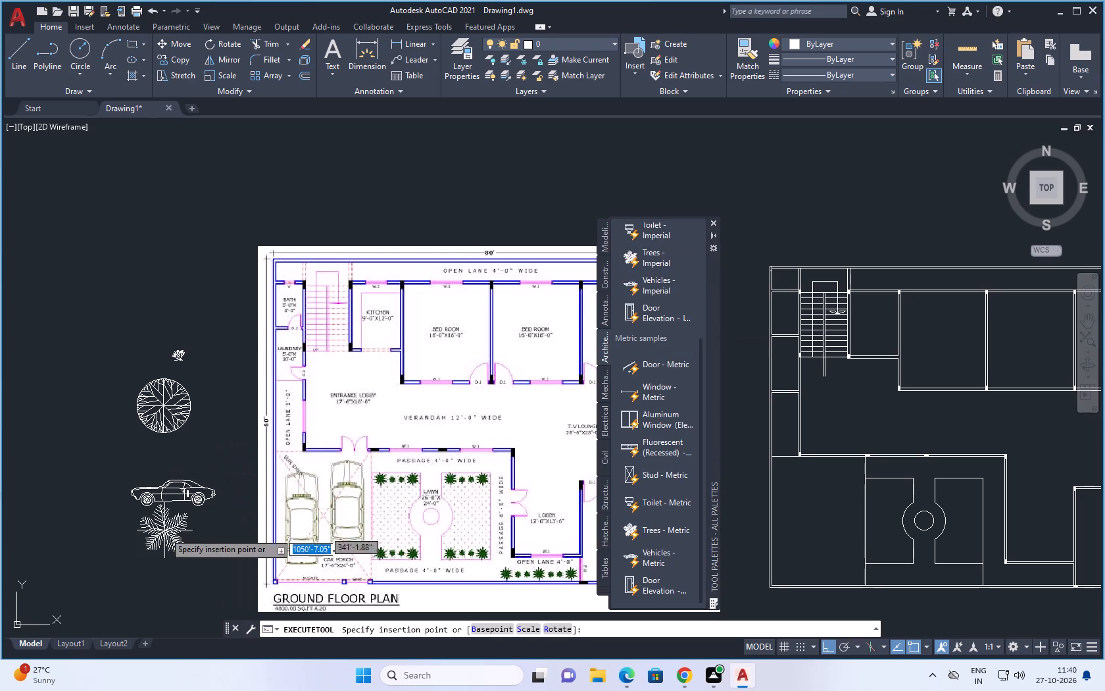
{"action": "left_click", "coordinate": [162, 566]}
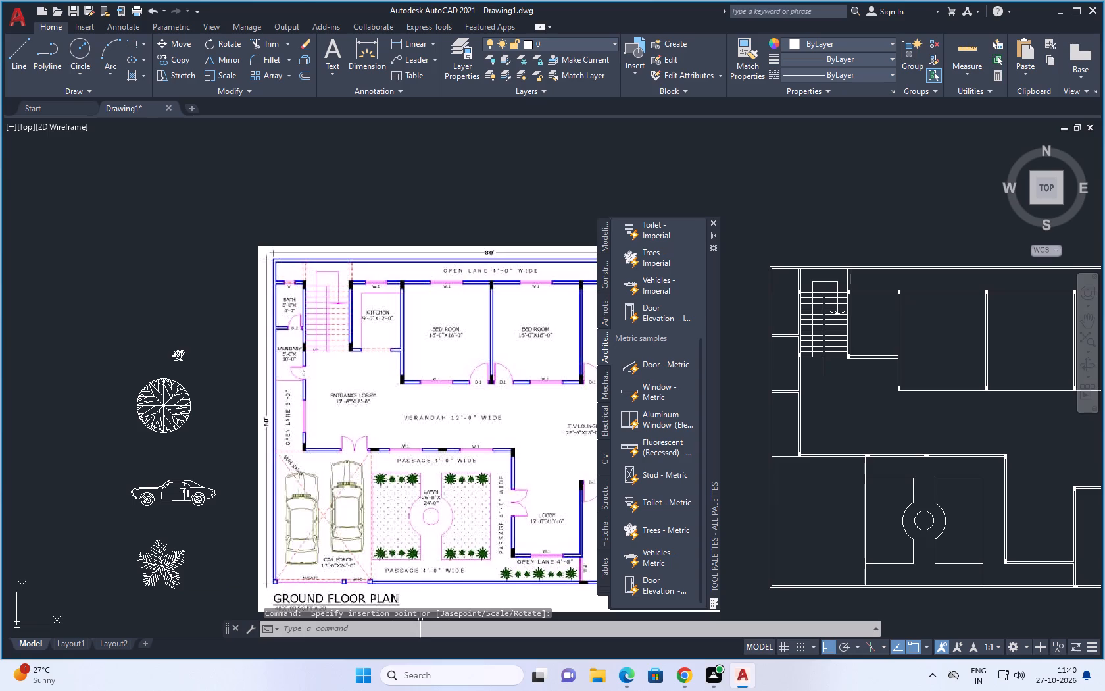
{"action": "key", "text": "Escape"}
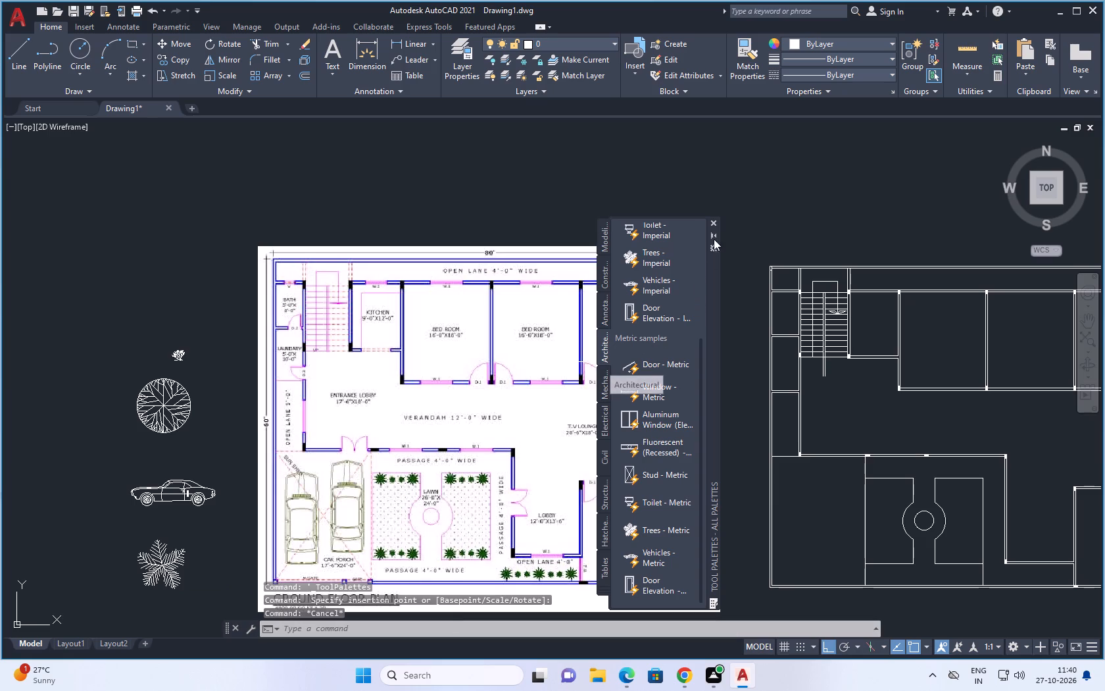
{"action": "left_click", "coordinate": [712, 219]}
Trim away the staircase direction line's excess that extends below the last stair tread in the redrawn plan.
{"action": "scroll", "coordinate": [654, 289], "scroll_direction": "down", "scroll_amount": 1}
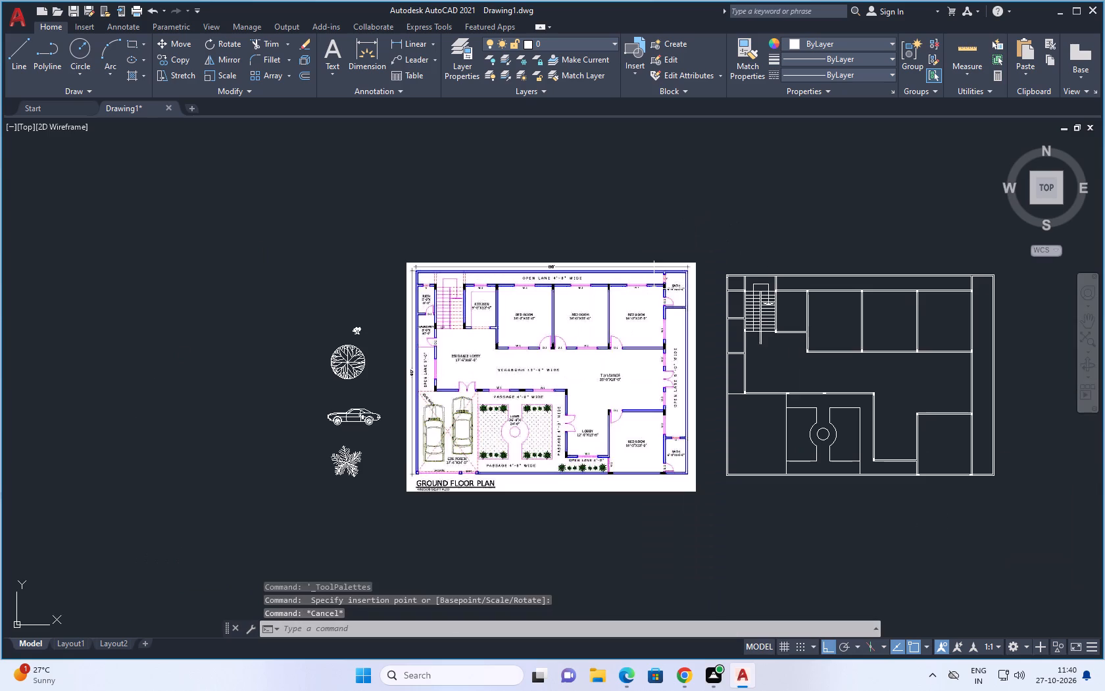
{"action": "key", "text": "Escape"}
{"action": "key", "text": "Escape"}
{"action": "key", "text": "Escape"}
{"action": "key", "text": "Escape"}
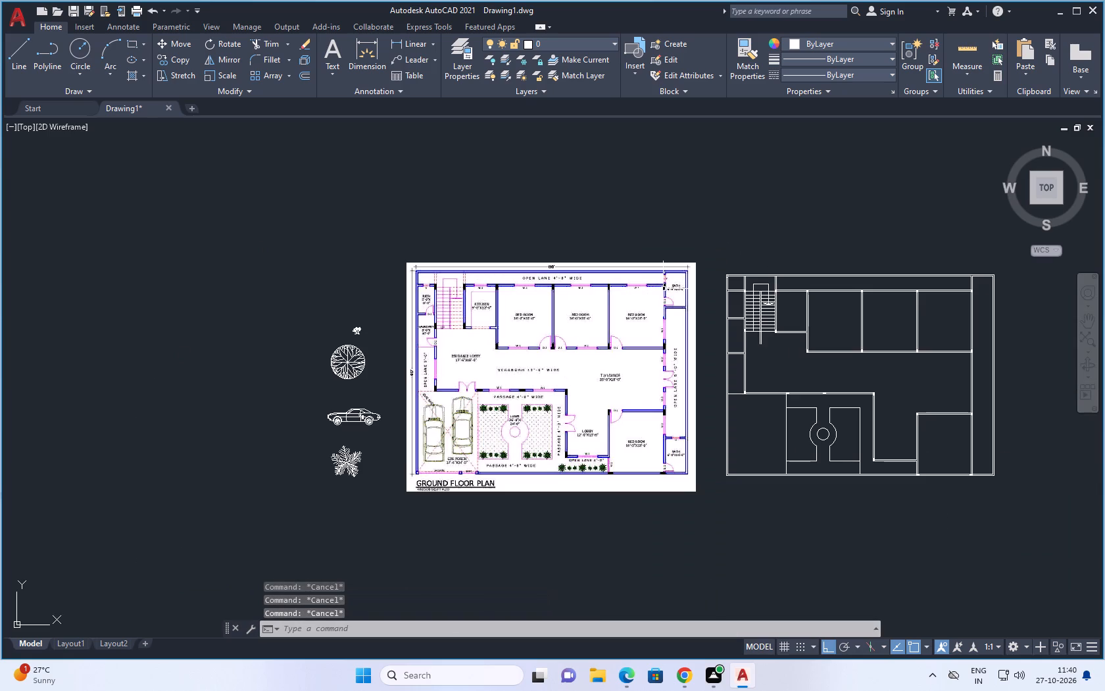
{"action": "type", "text": "tr"}
{"action": "key", "text": "space"}
{"action": "key", "text": "space"}
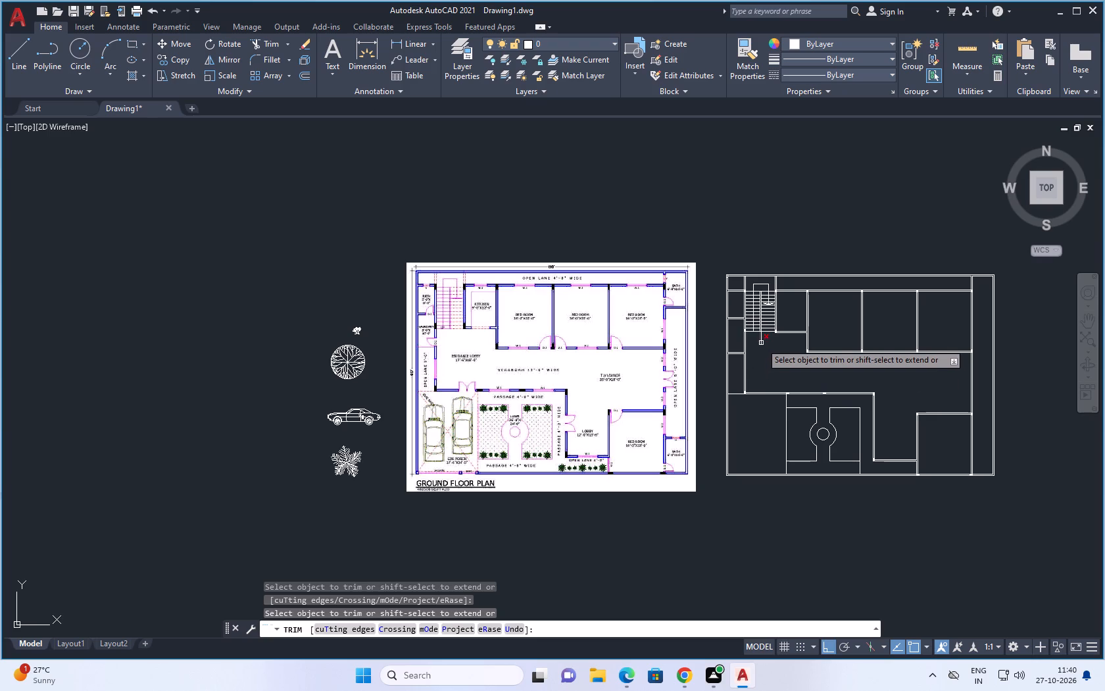
{"action": "left_click", "coordinate": [761, 343]}
{"action": "left_click", "coordinate": [762, 338]}
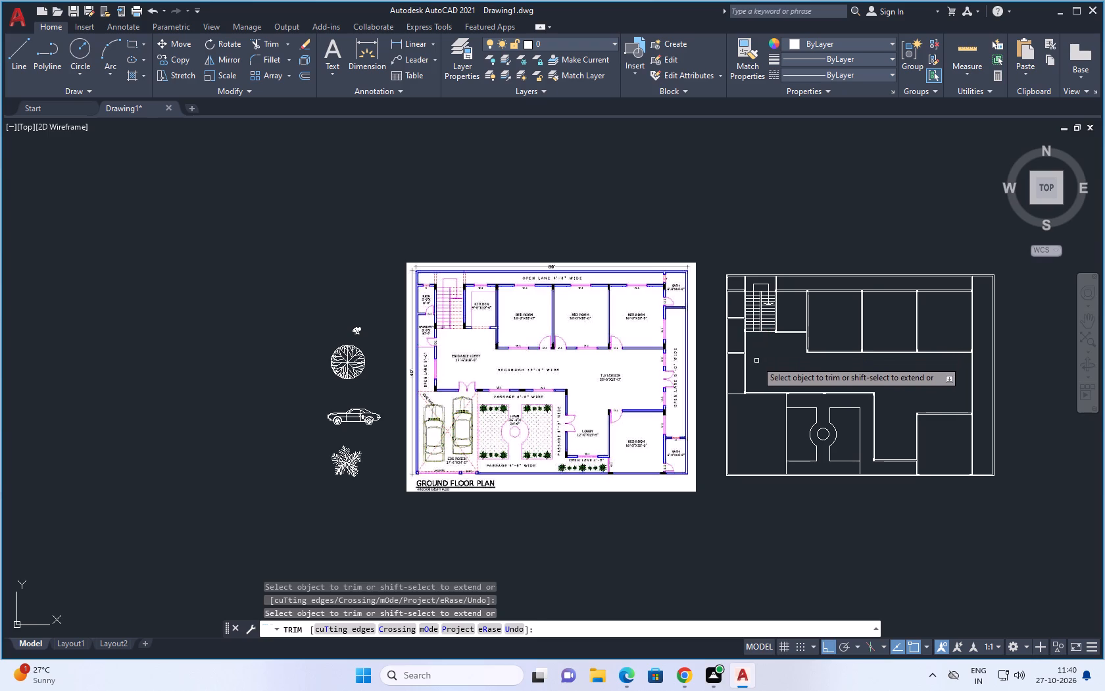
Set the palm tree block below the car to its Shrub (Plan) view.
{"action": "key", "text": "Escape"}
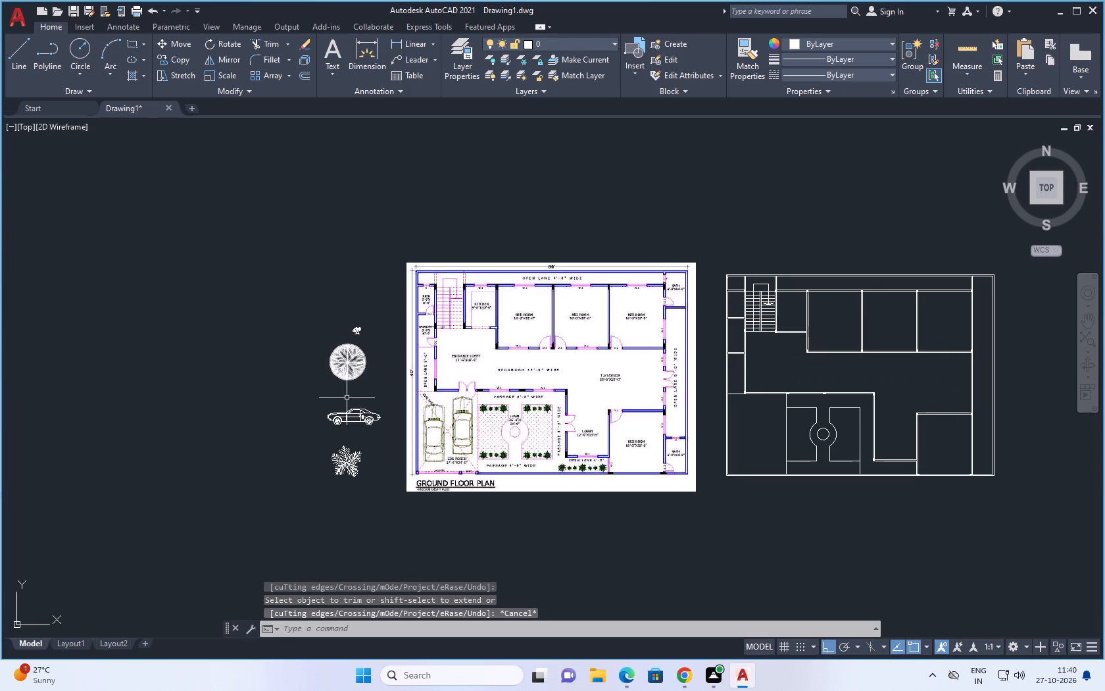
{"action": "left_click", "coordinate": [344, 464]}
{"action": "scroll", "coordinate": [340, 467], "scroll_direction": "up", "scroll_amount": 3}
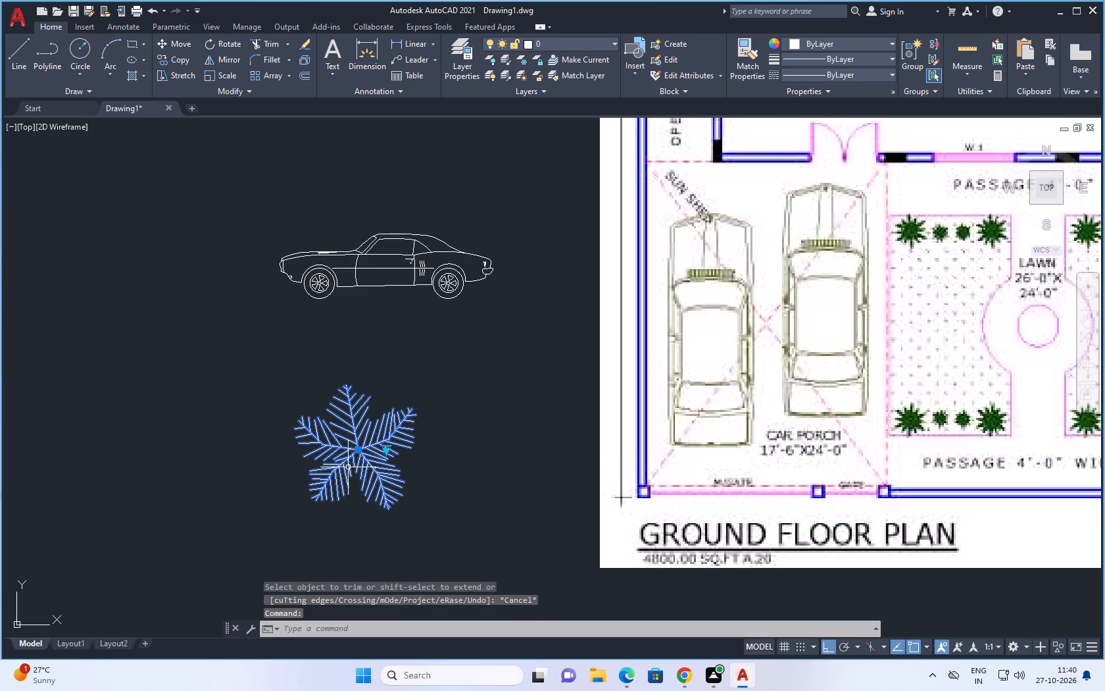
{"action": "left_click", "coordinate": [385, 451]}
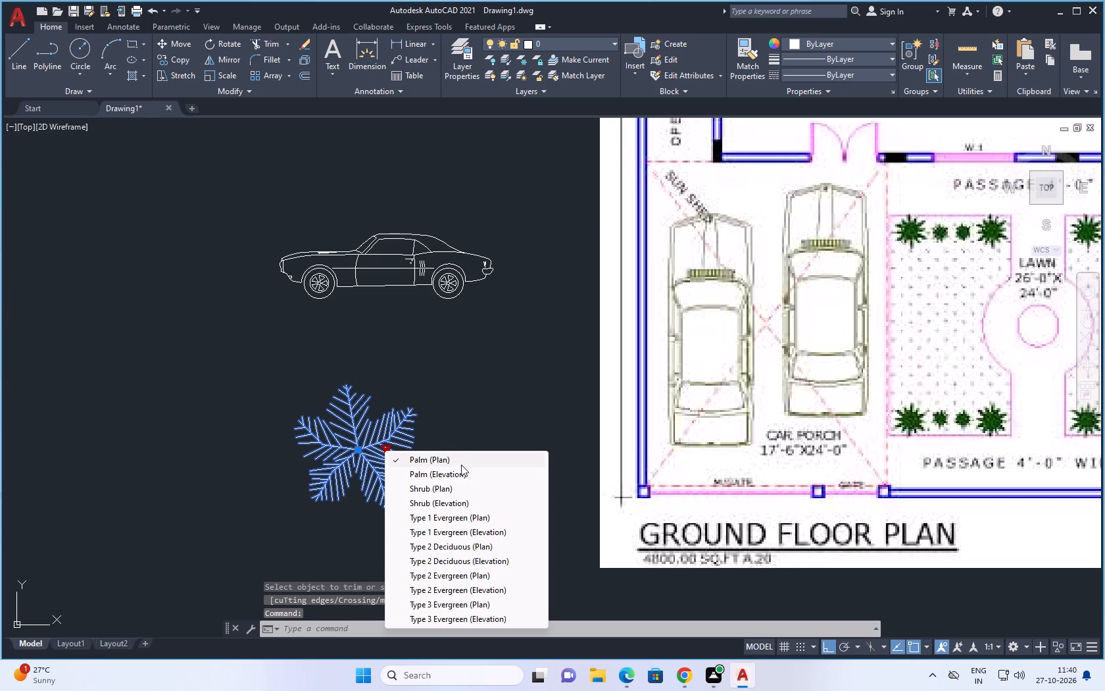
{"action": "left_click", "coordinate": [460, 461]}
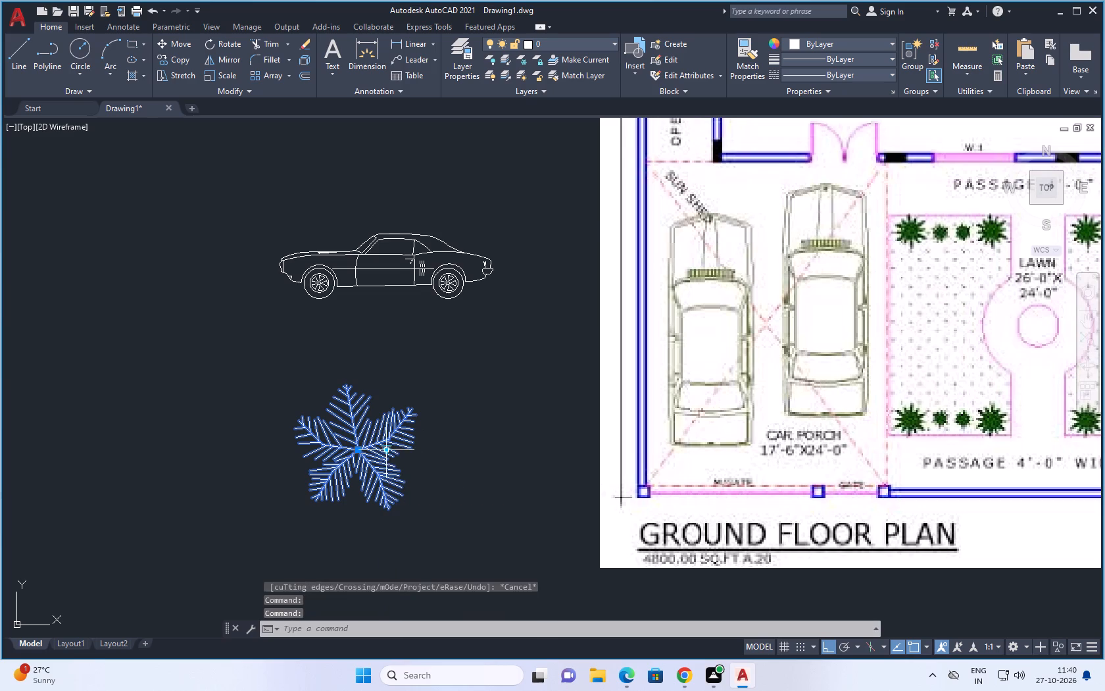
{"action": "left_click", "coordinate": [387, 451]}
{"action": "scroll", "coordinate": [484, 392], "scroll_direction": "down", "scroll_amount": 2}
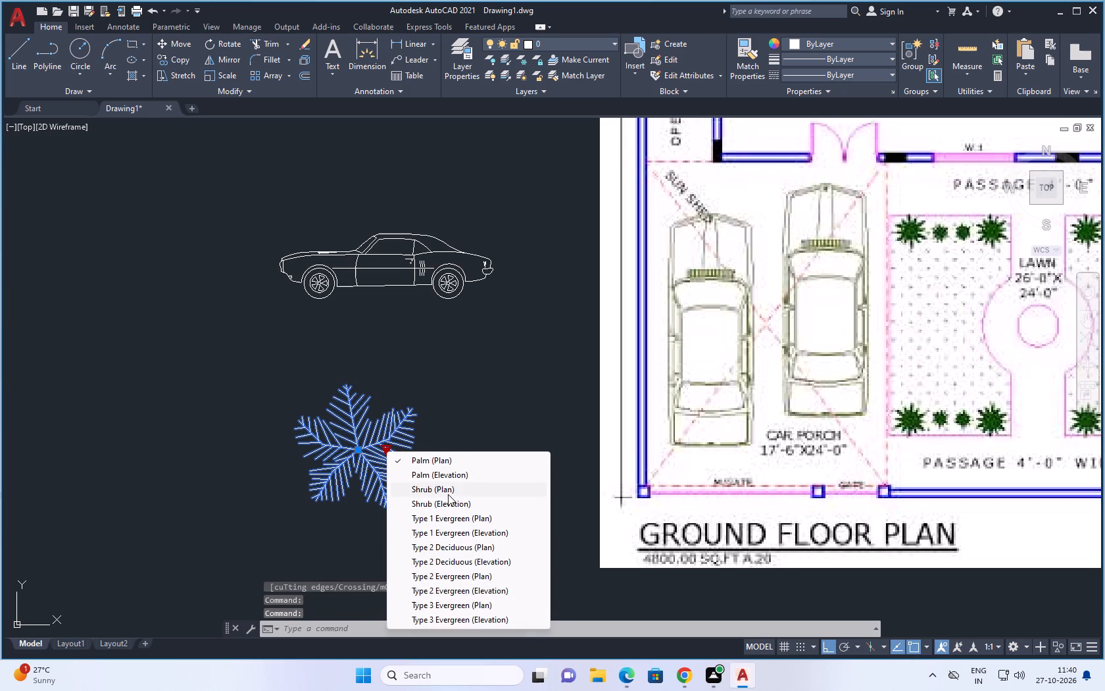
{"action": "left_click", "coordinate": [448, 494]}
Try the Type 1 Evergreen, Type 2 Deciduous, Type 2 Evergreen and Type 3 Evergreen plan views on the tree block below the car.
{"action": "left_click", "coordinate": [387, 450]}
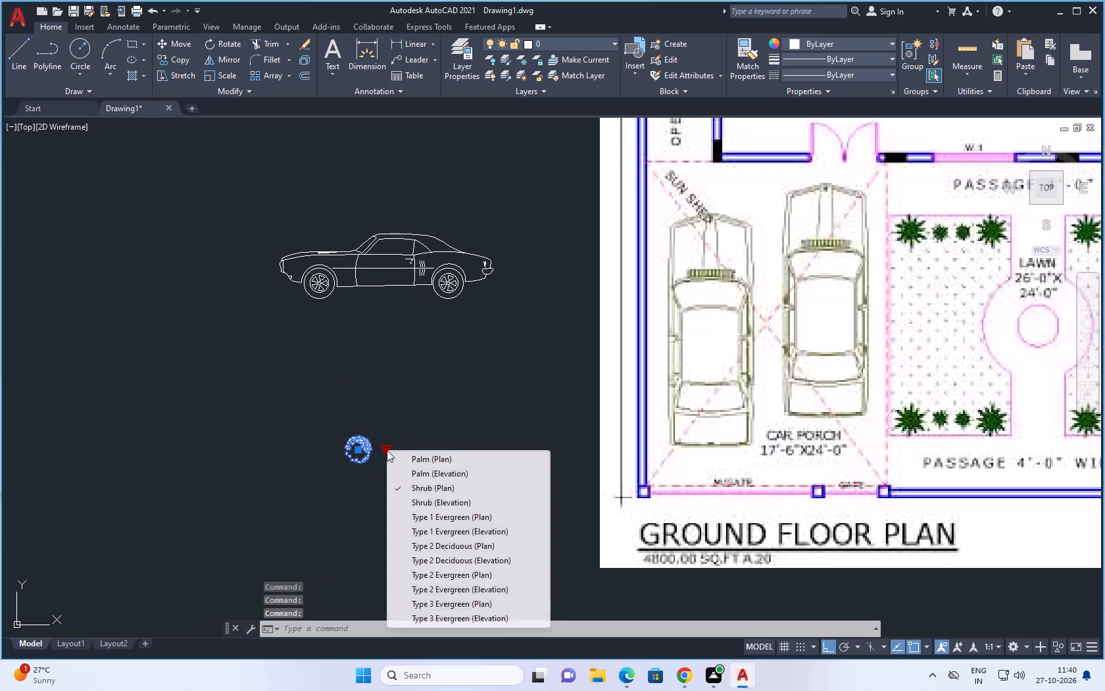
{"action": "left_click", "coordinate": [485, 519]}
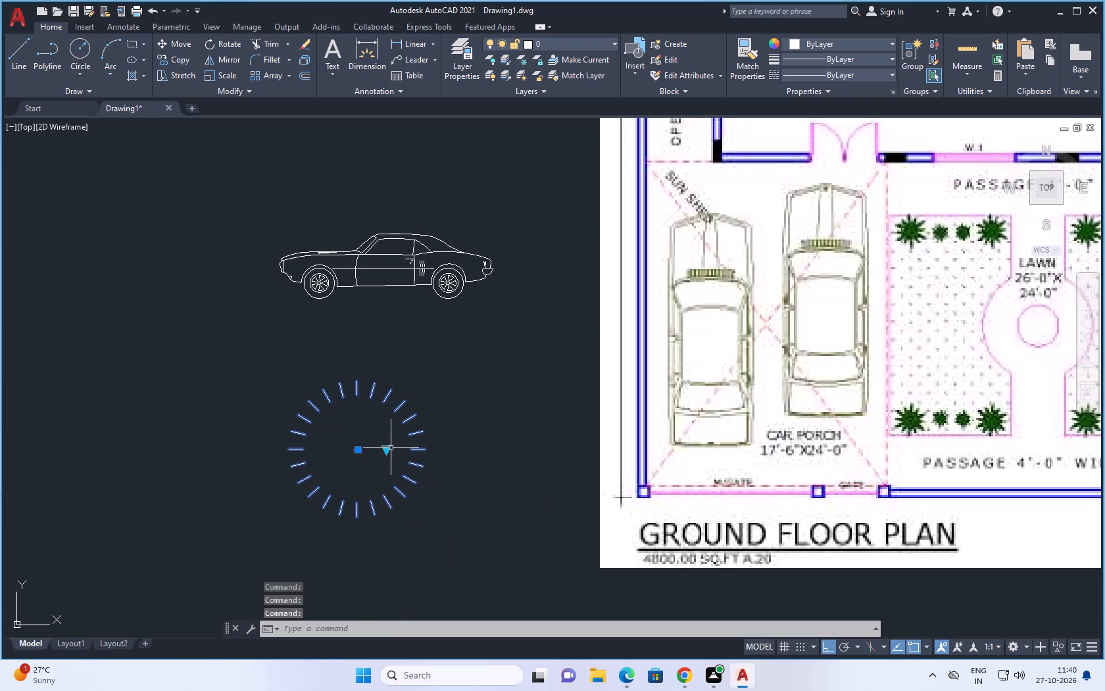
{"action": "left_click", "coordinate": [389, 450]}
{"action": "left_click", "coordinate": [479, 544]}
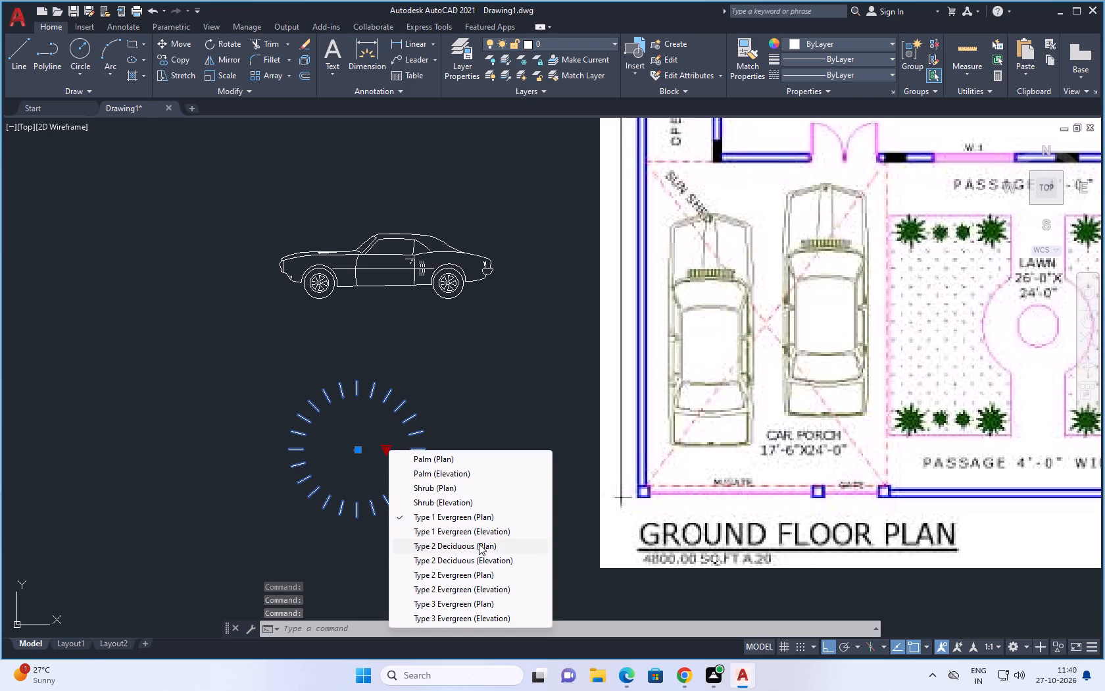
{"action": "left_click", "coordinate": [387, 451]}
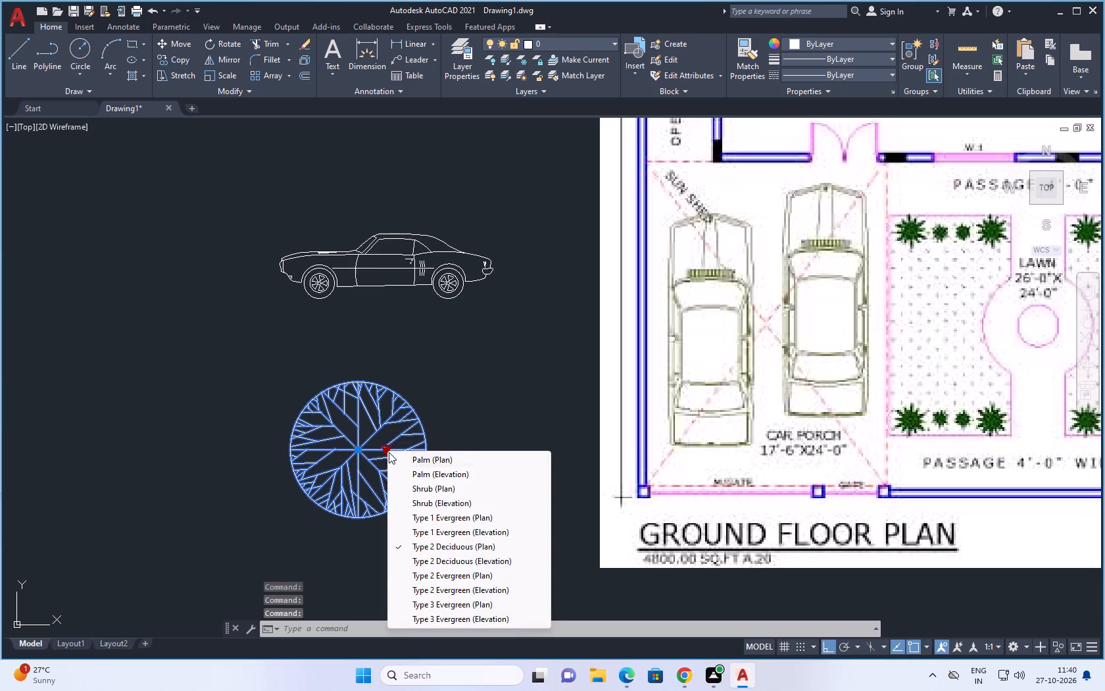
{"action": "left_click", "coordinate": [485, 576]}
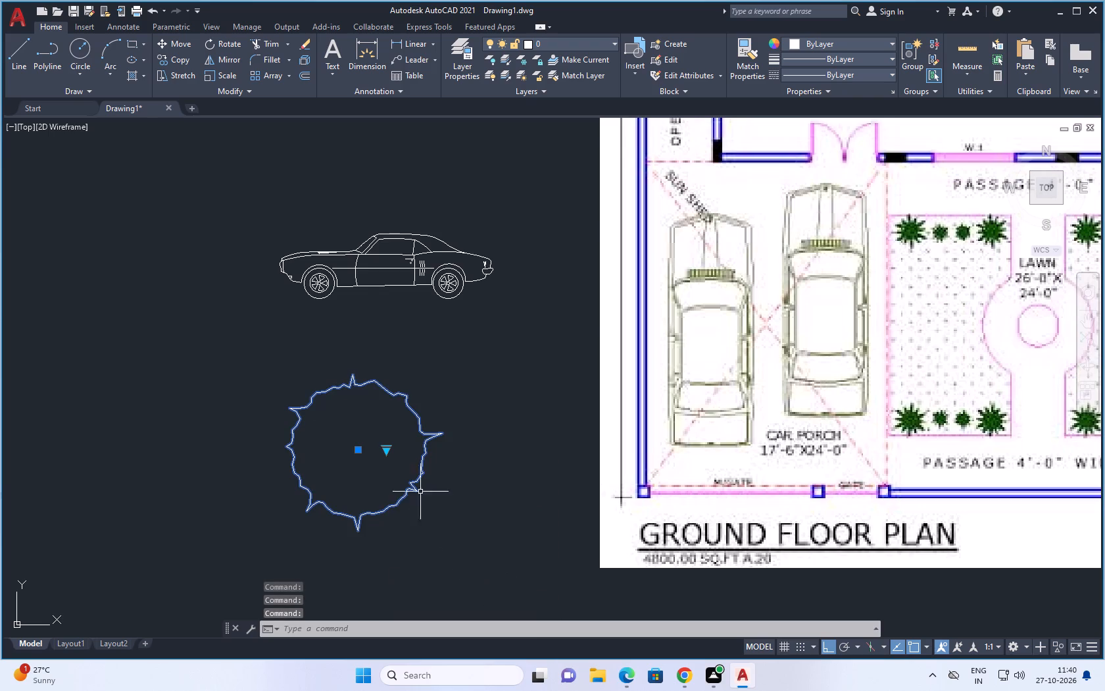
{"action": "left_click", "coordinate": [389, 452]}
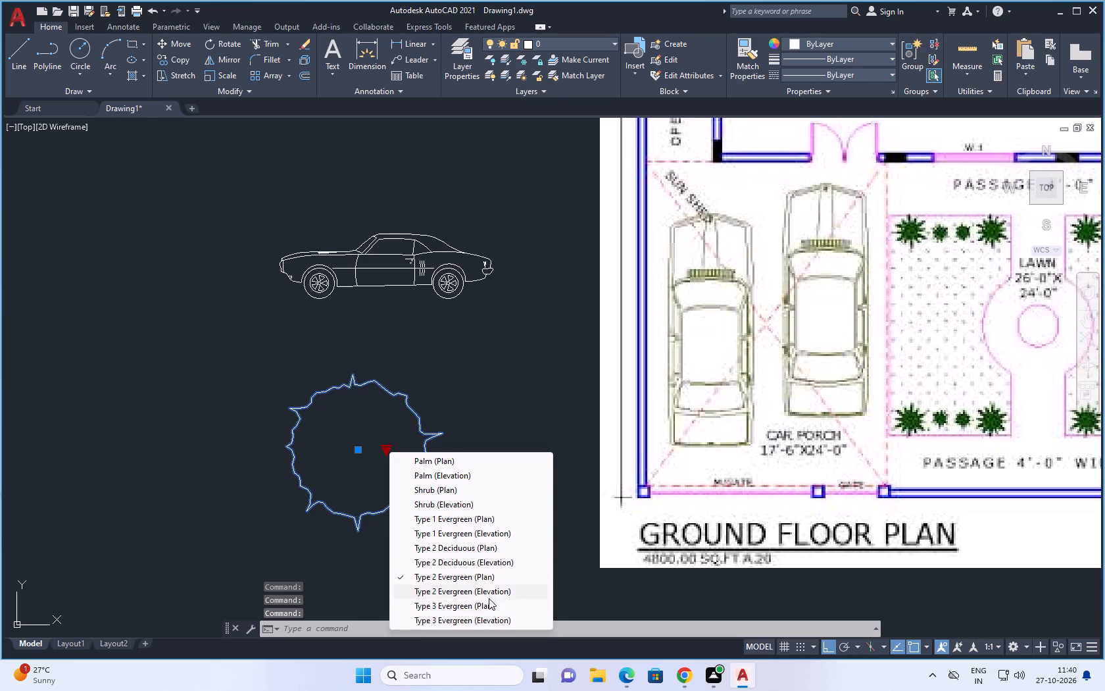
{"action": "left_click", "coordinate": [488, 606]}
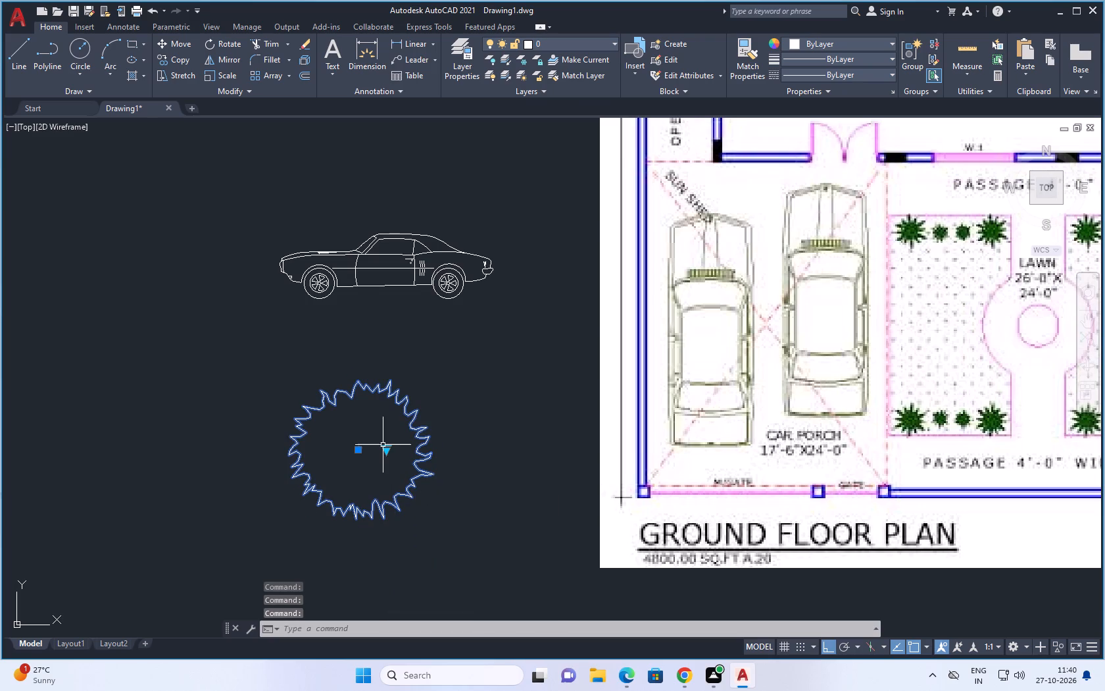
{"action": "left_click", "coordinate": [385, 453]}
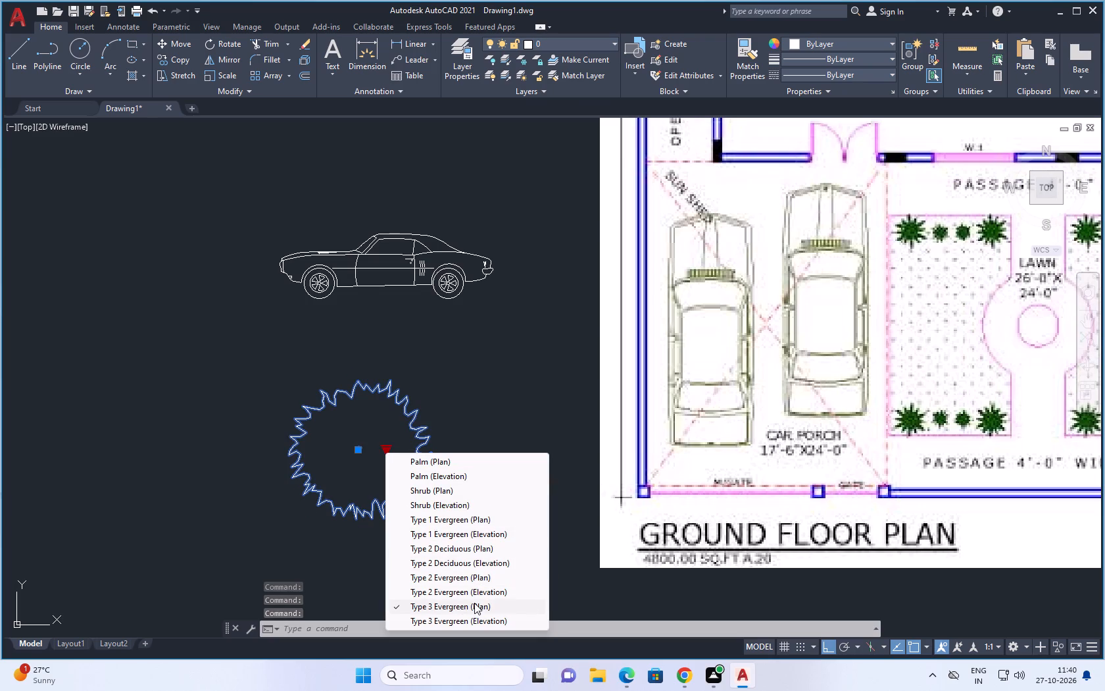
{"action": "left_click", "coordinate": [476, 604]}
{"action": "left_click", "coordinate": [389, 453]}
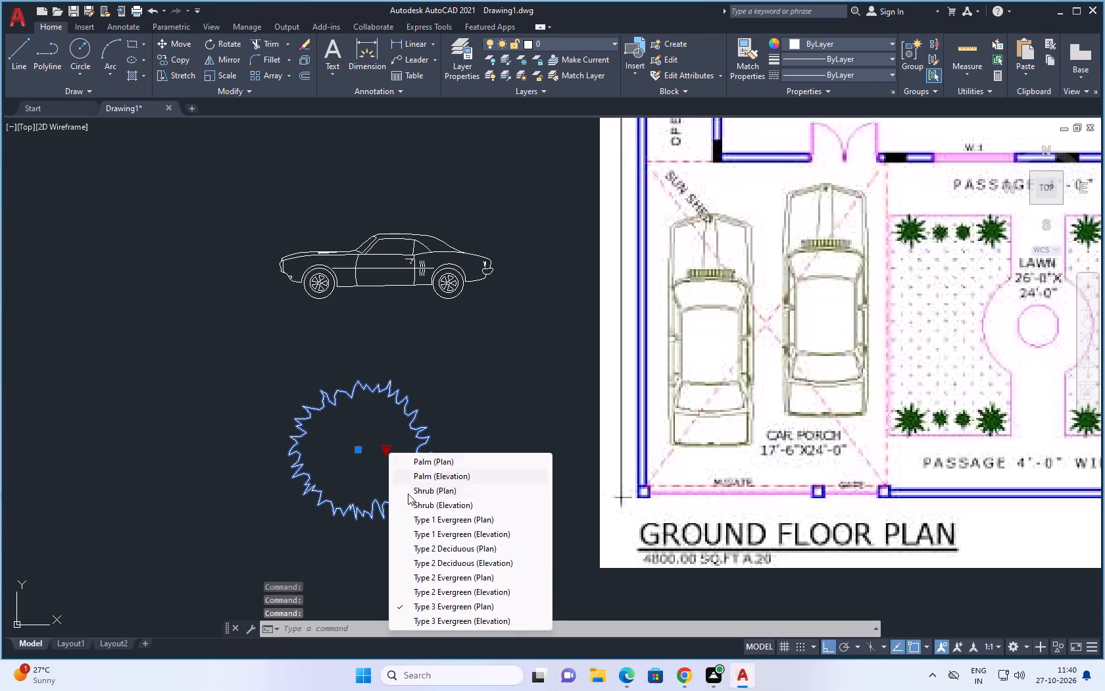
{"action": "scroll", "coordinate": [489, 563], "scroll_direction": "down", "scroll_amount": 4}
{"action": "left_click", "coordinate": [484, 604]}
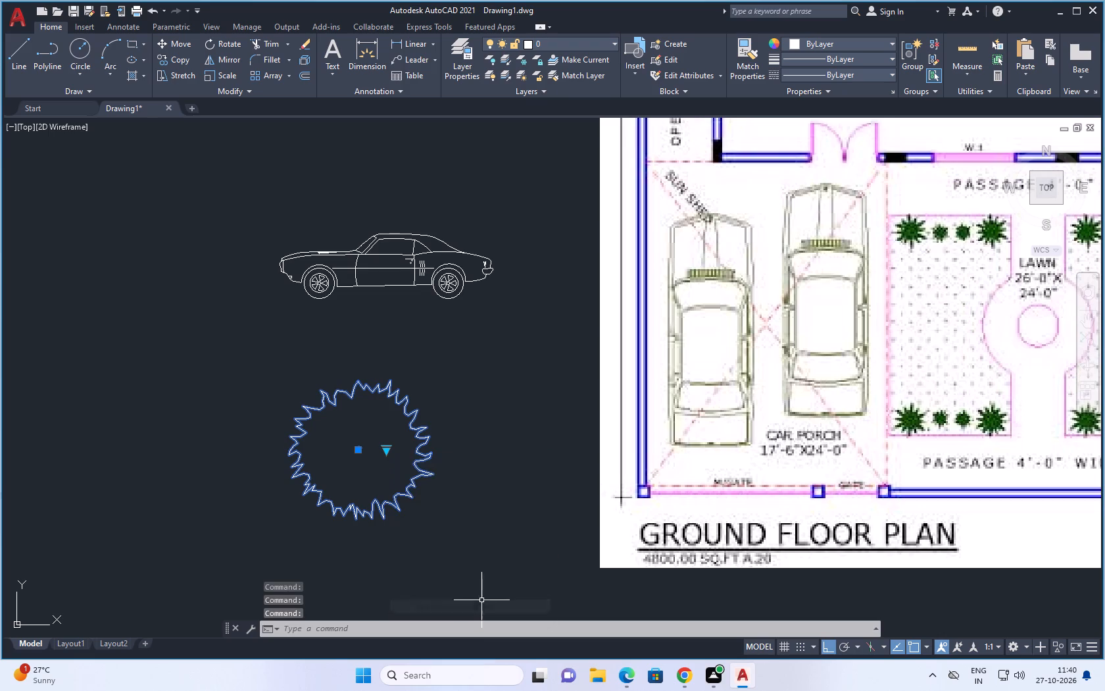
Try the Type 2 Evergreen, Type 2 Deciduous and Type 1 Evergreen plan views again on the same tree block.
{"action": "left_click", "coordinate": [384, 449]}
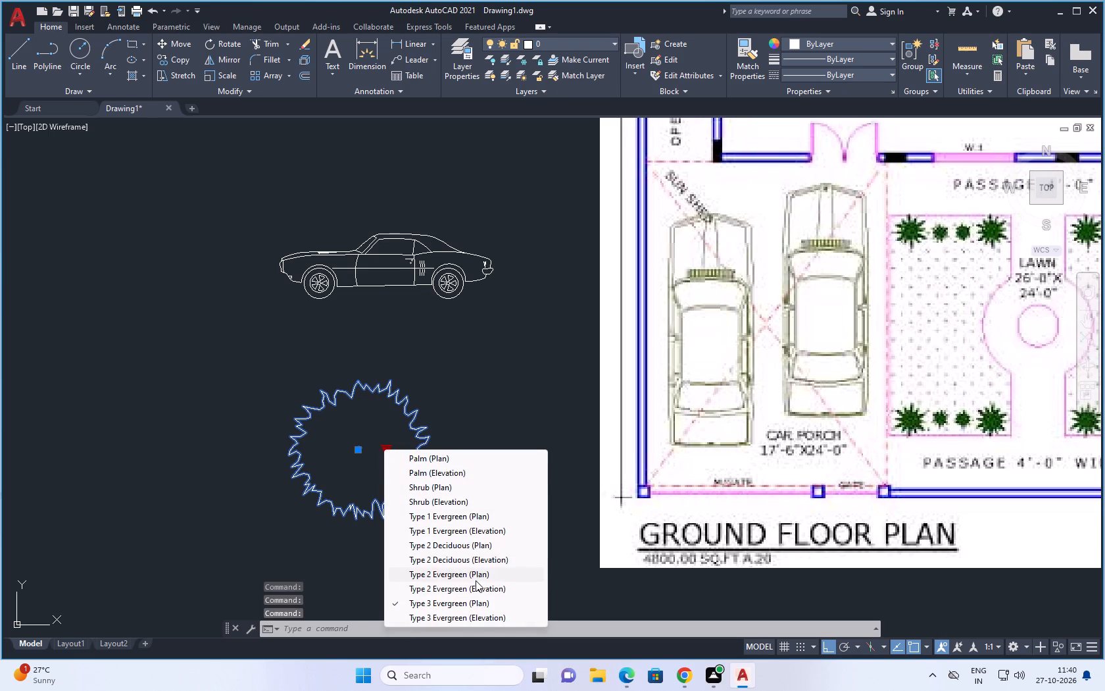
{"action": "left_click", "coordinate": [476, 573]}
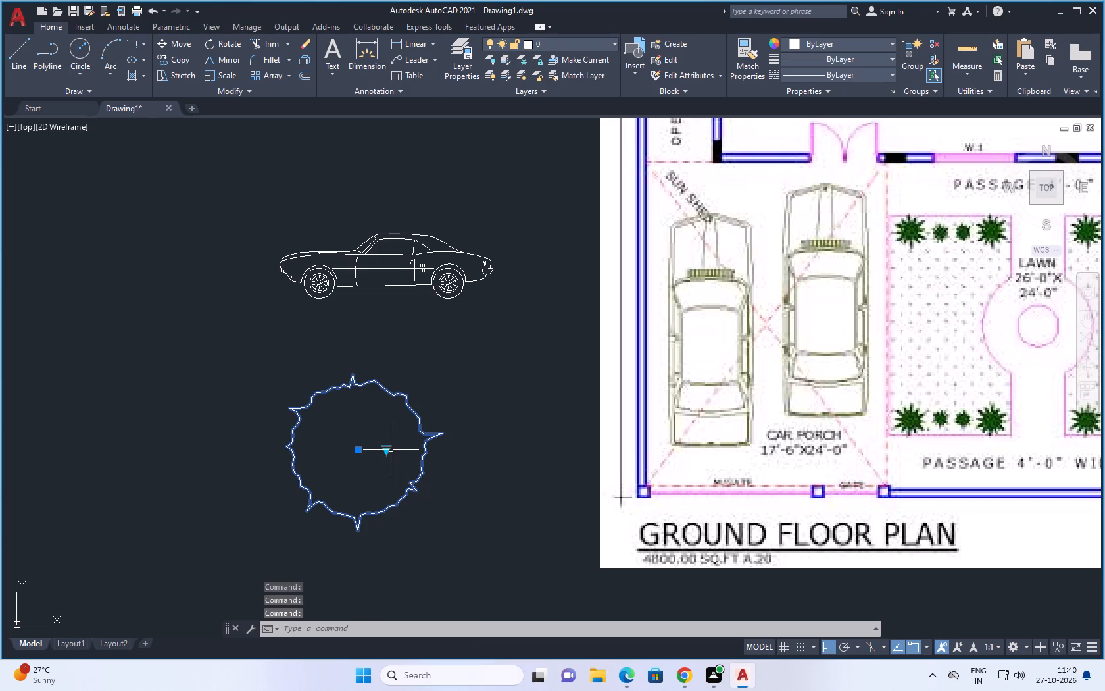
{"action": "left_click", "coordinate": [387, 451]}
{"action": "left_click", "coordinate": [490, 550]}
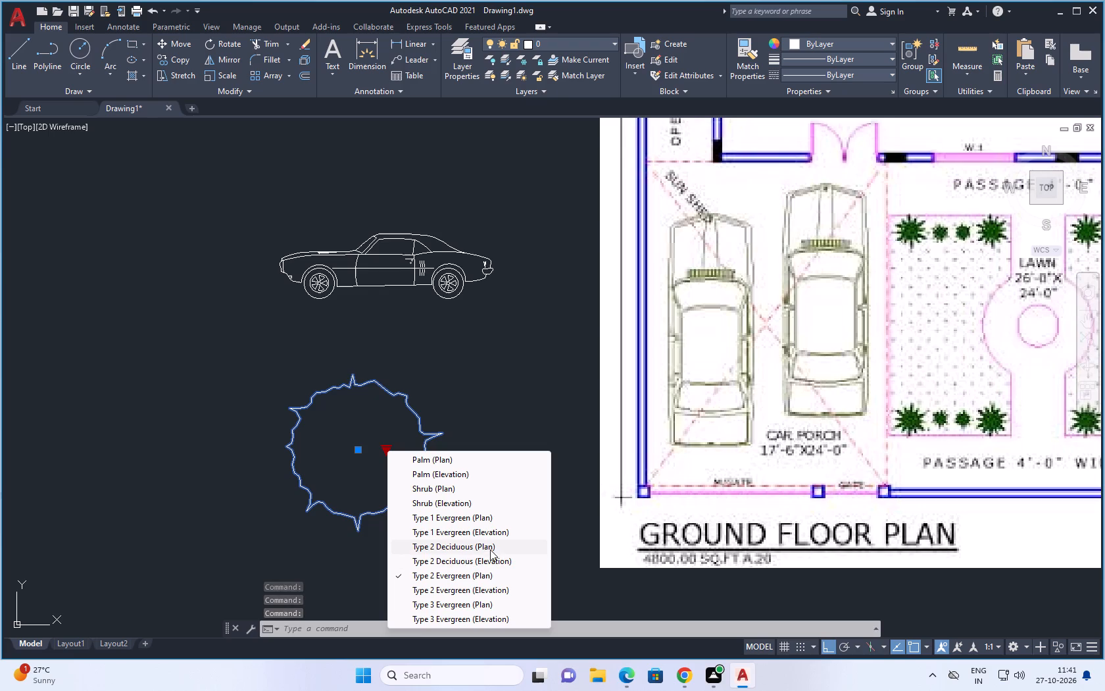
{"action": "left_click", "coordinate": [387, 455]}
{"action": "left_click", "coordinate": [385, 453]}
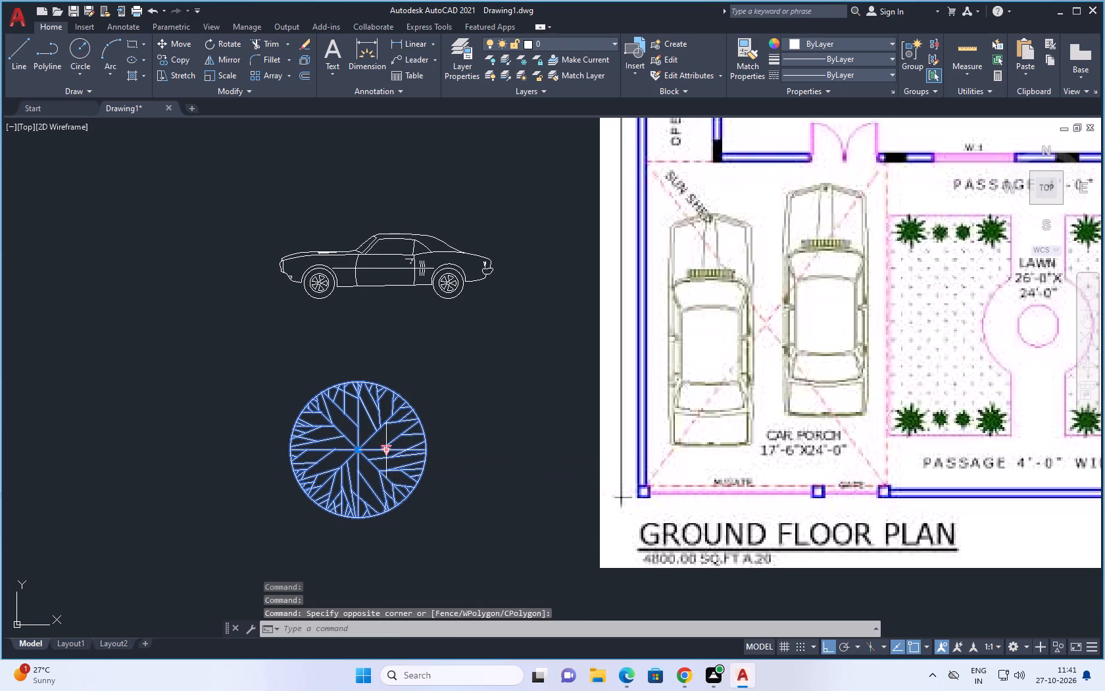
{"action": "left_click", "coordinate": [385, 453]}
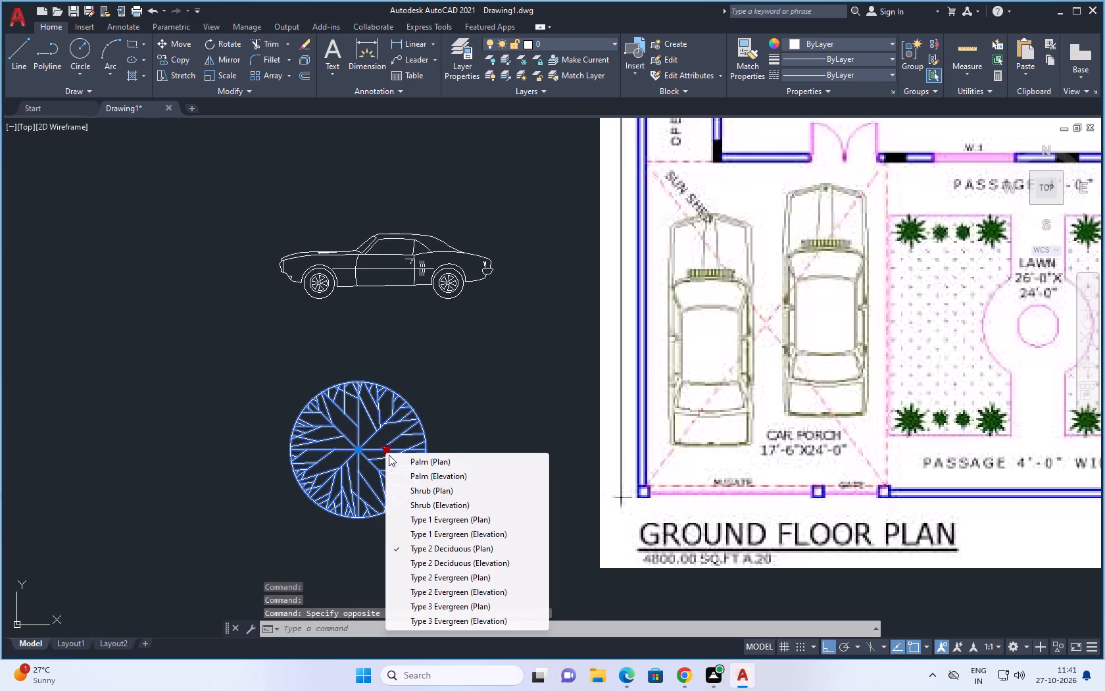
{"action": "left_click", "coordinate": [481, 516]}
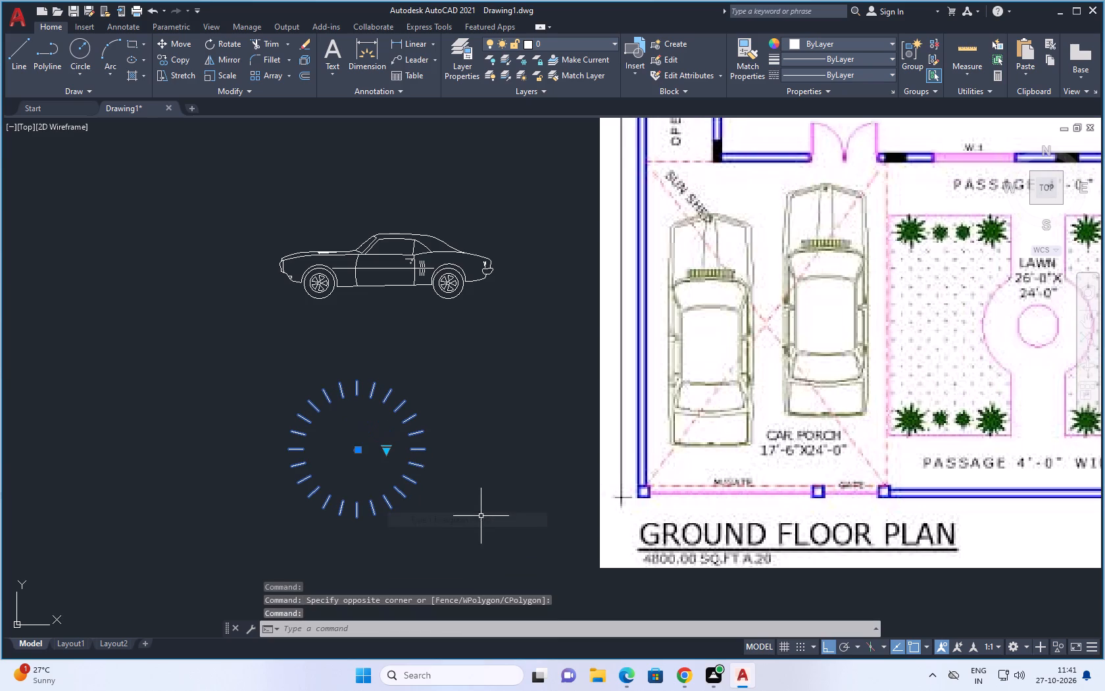
Set the tree block below the car to Shrub (Plan) and deselect it.
{"action": "left_click", "coordinate": [383, 451]}
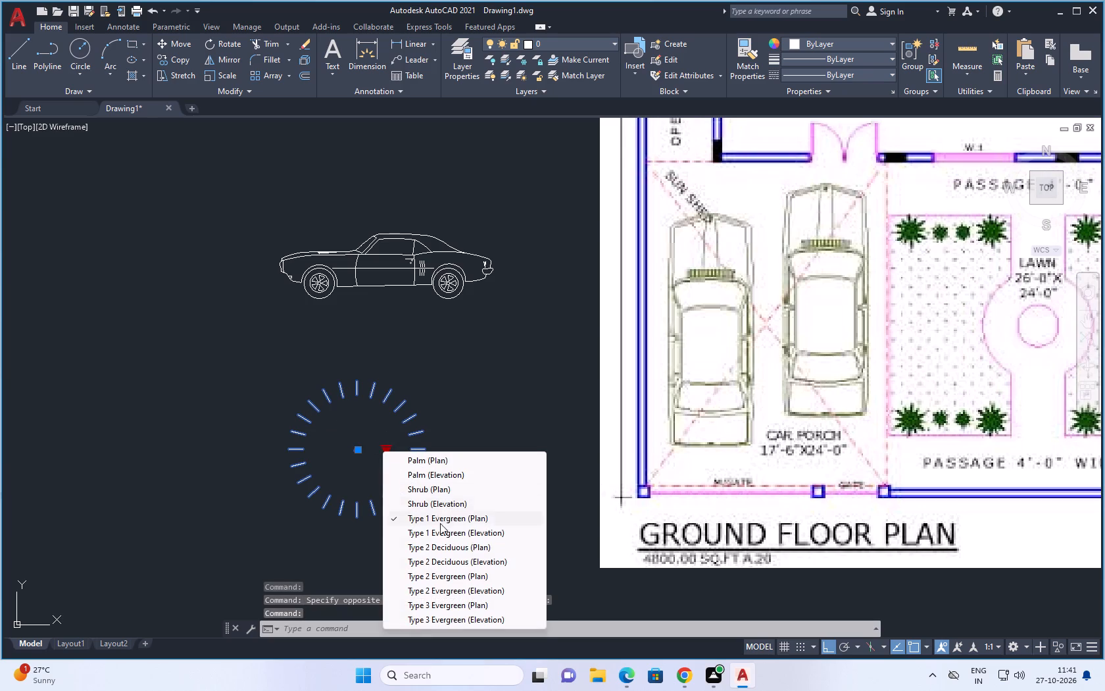
{"action": "left_click", "coordinate": [444, 492]}
{"action": "scroll", "coordinate": [358, 452], "scroll_direction": "up", "scroll_amount": 4}
{"action": "scroll", "coordinate": [390, 433], "scroll_direction": "down", "scroll_amount": 4}
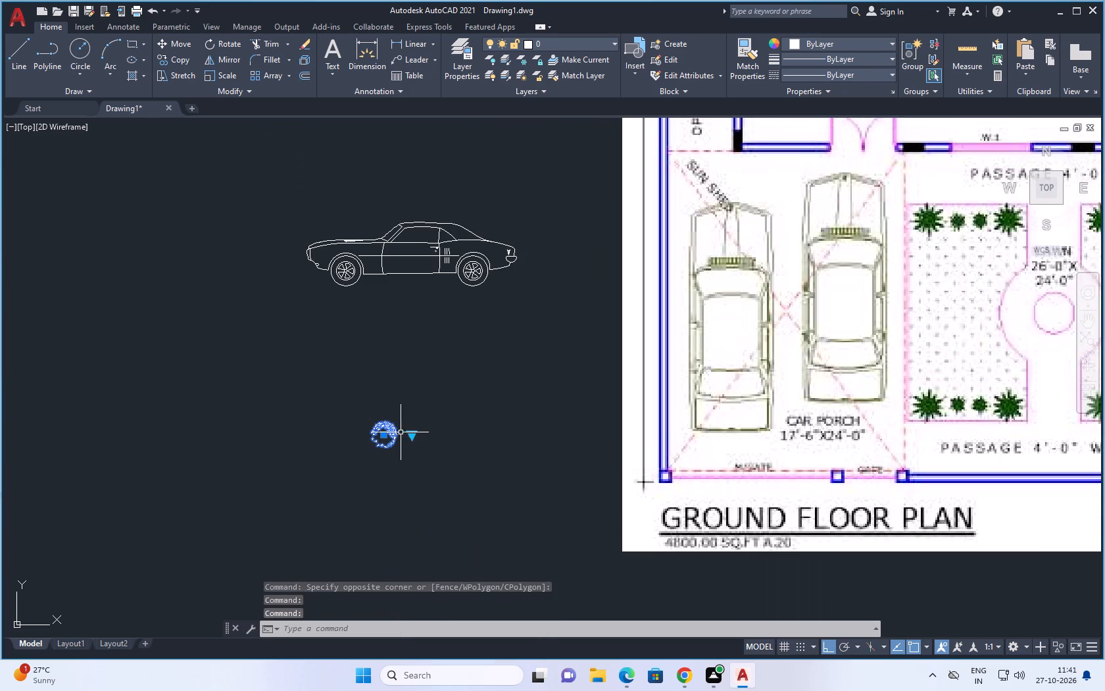
{"action": "scroll", "coordinate": [382, 434], "scroll_direction": "down", "scroll_amount": 1}
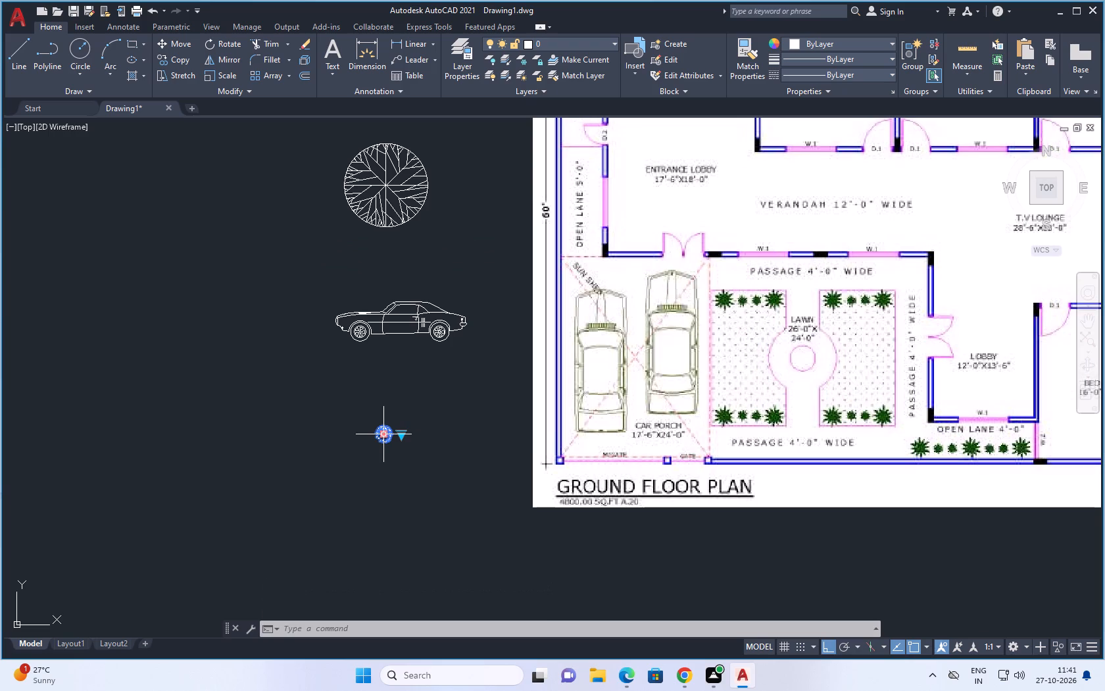
{"action": "scroll", "coordinate": [385, 435], "scroll_direction": "down", "scroll_amount": 1}
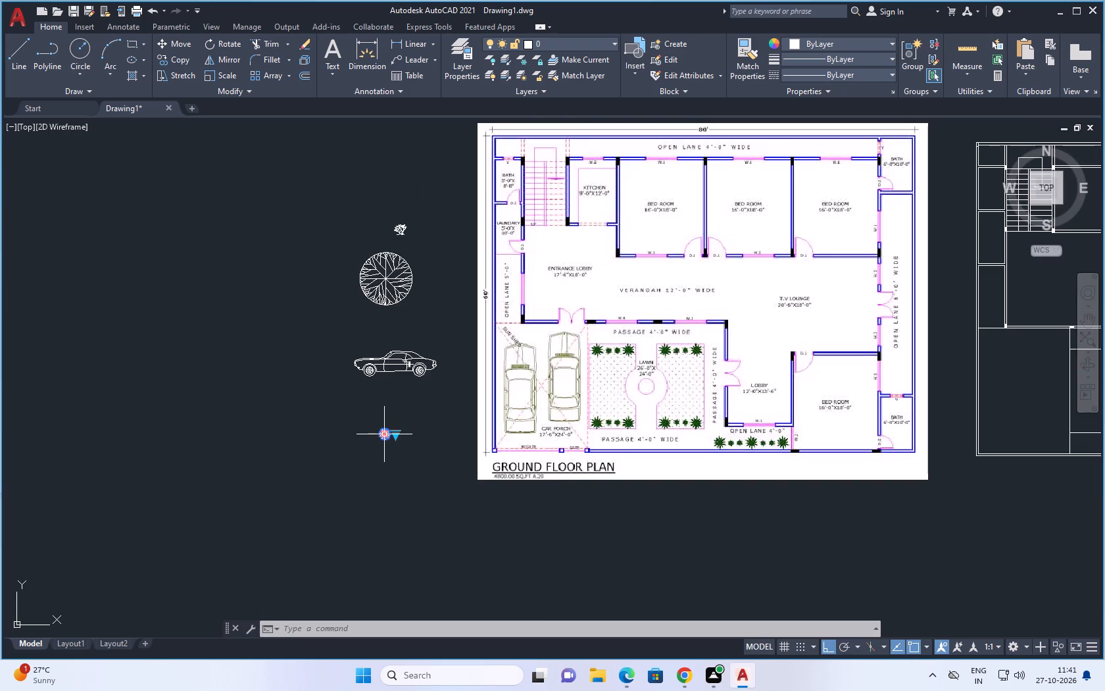
{"action": "scroll", "coordinate": [370, 454], "scroll_direction": "up", "scroll_amount": 3}
{"action": "scroll", "coordinate": [380, 450], "scroll_direction": "down", "scroll_amount": 3}
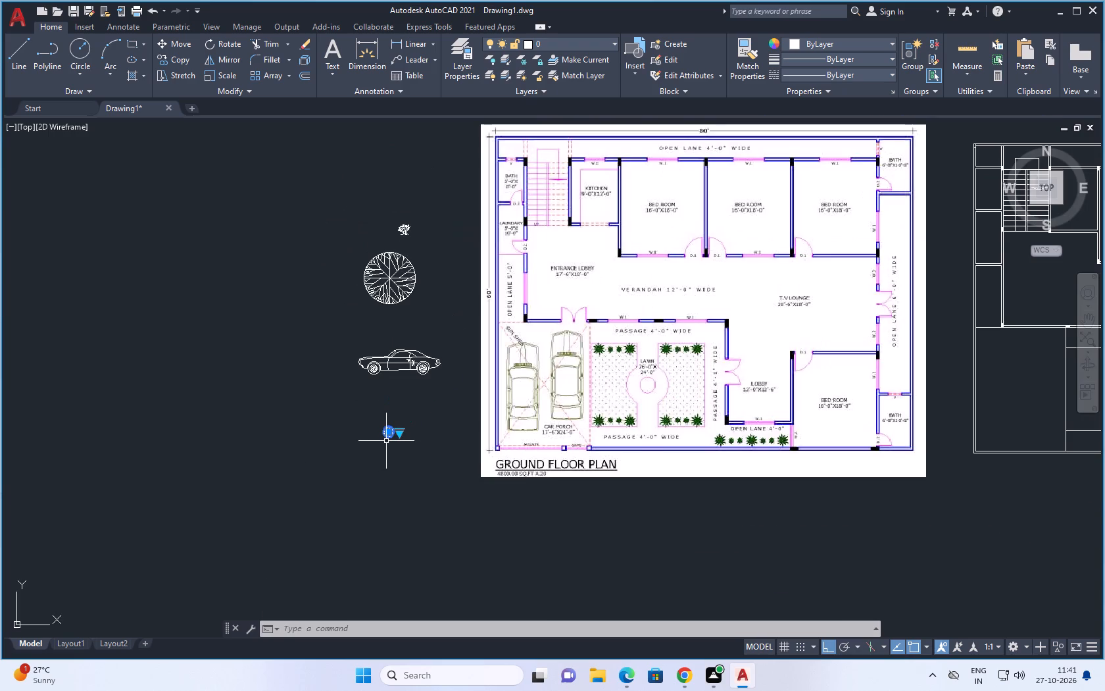
{"action": "scroll", "coordinate": [386, 440], "scroll_direction": "up", "scroll_amount": 3}
{"action": "scroll", "coordinate": [386, 436], "scroll_direction": "down", "scroll_amount": 2}
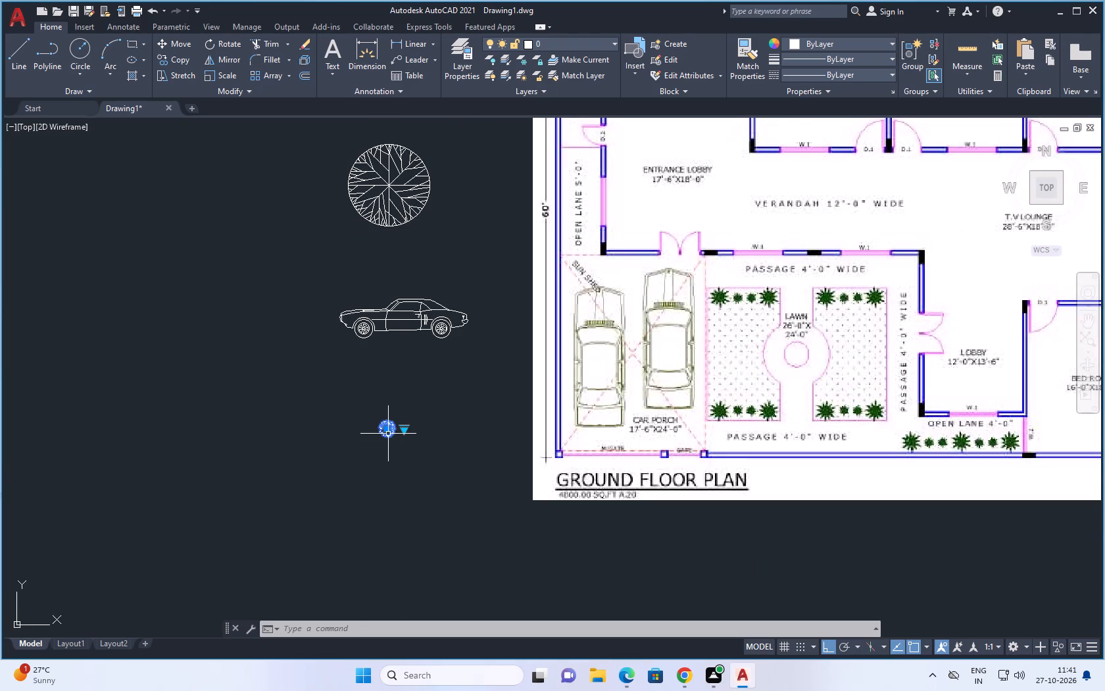
{"action": "key", "text": "Escape"}
Delete the round deciduous tree block and the elevation shrub block above the car.
{"action": "scroll", "coordinate": [405, 406], "scroll_direction": "down", "scroll_amount": 3}
{"action": "scroll", "coordinate": [393, 361], "scroll_direction": "up", "scroll_amount": 4}
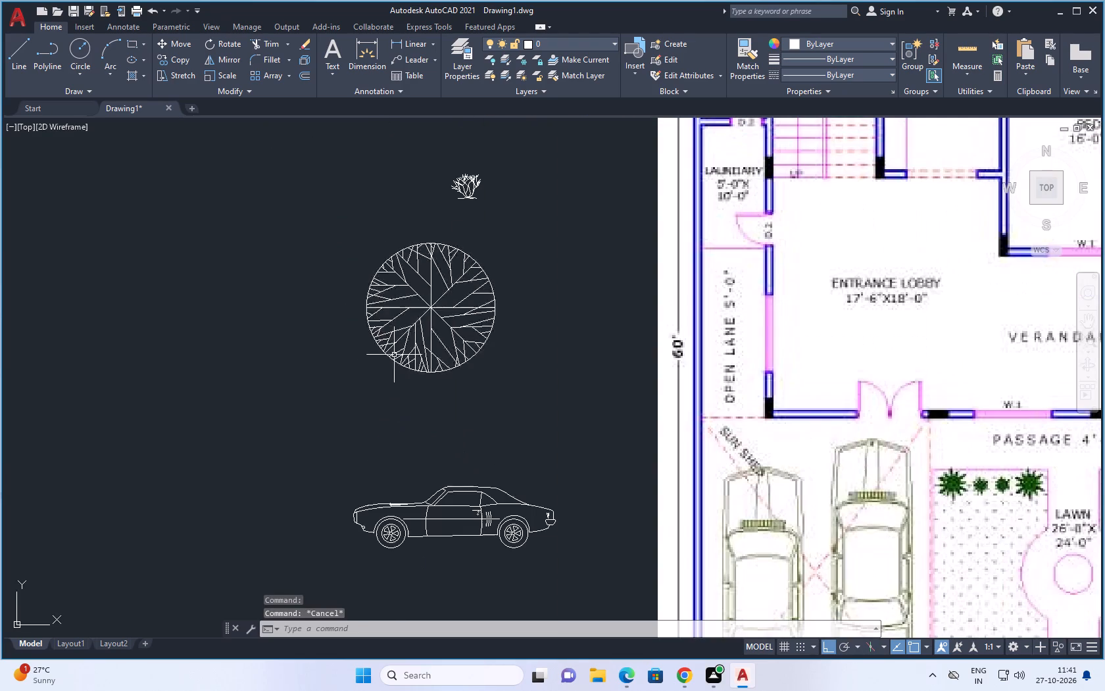
{"action": "left_click", "coordinate": [417, 308]}
{"action": "key", "text": "Delete"}
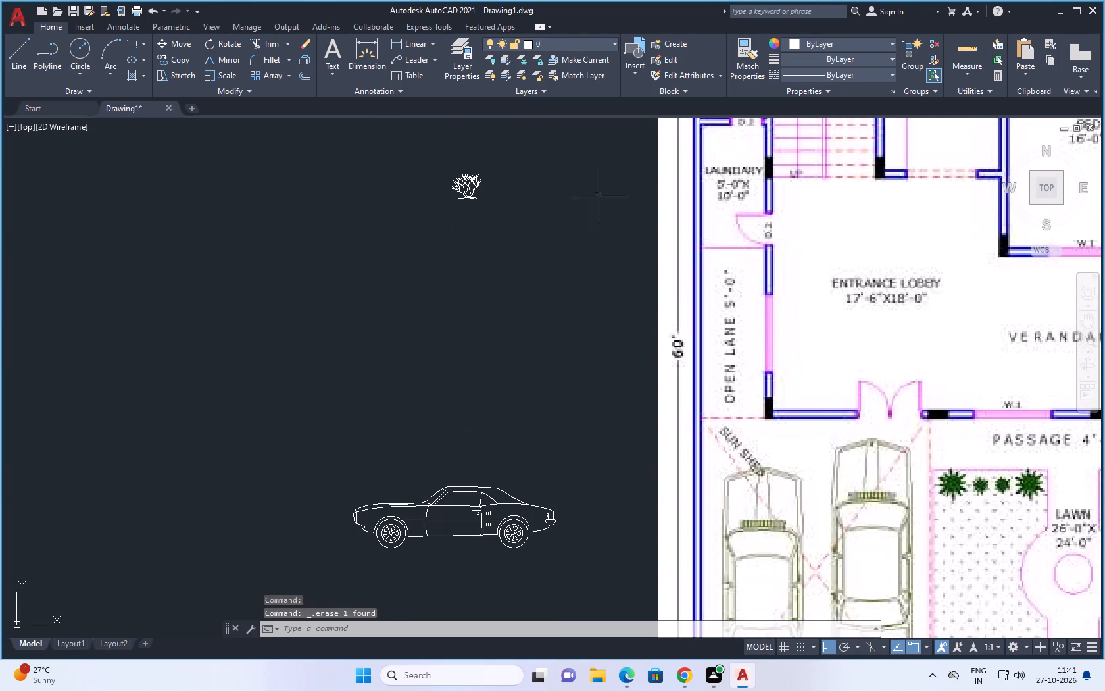
{"action": "left_click", "coordinate": [472, 172]}
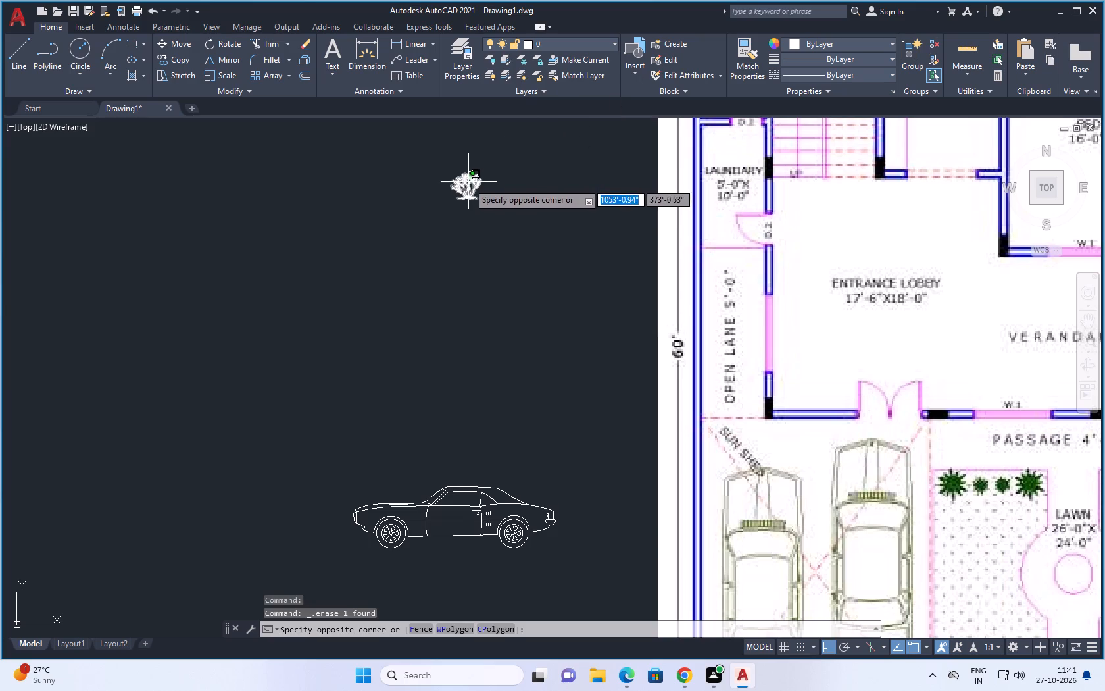
{"action": "left_click", "coordinate": [467, 186]}
{"action": "left_click_drag", "start_coordinate": [508, 162], "coordinate": [389, 171]}
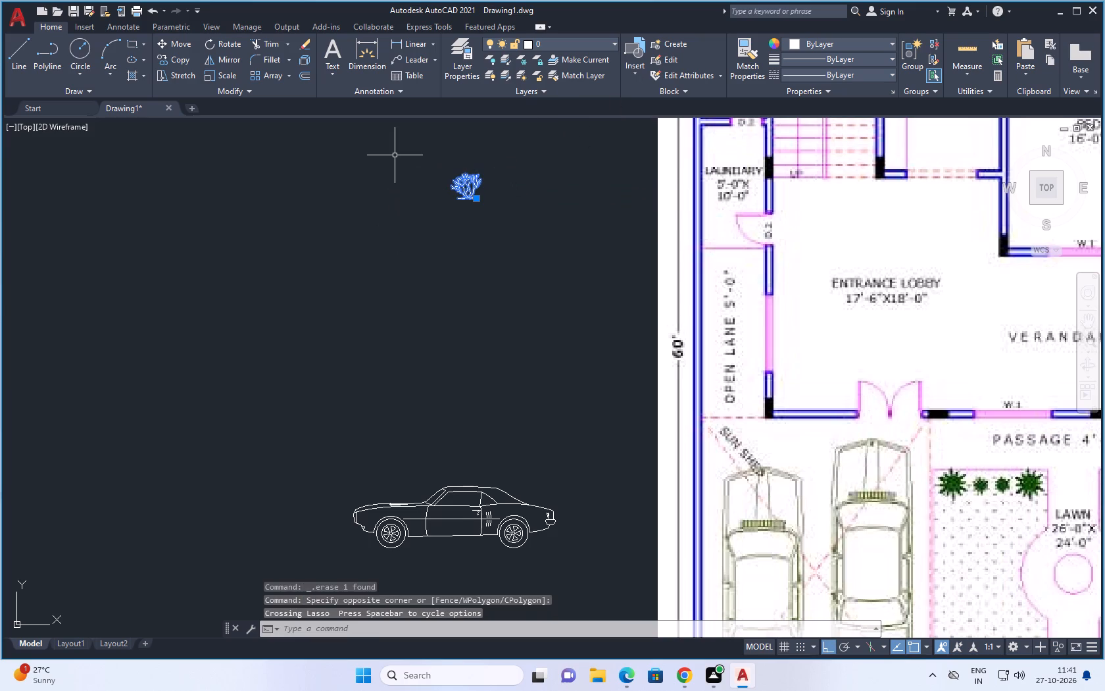
{"action": "key", "text": "Delete"}
Delete the remaining shrub plan block below the car.
{"action": "scroll", "coordinate": [482, 209], "scroll_direction": "down", "scroll_amount": 4}
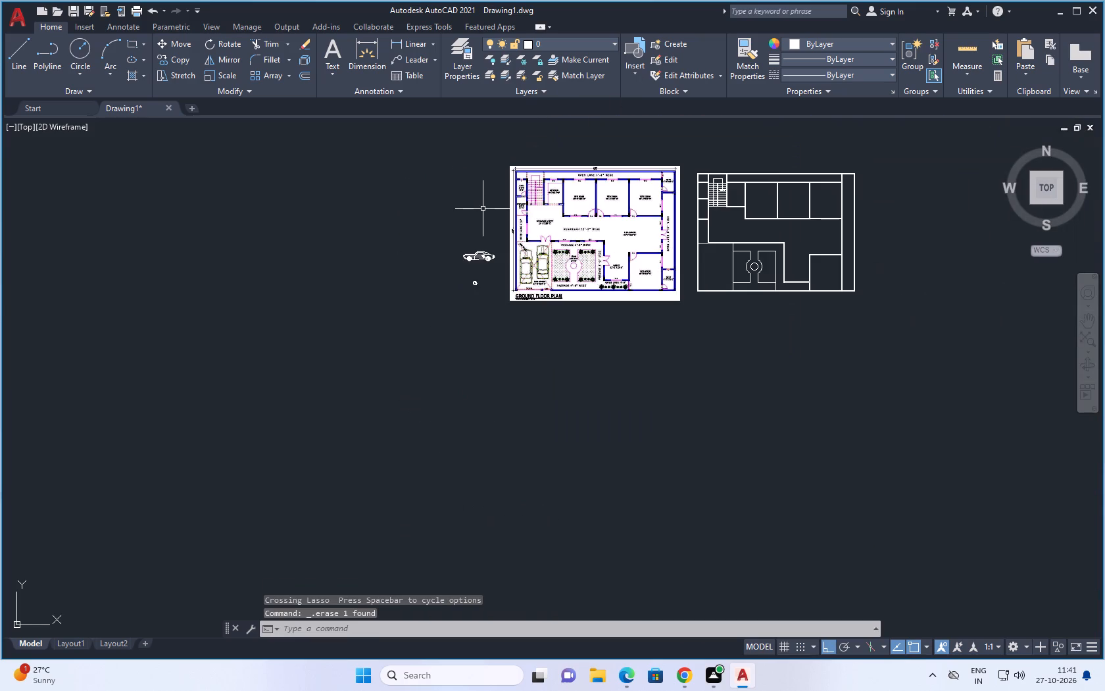
{"action": "scroll", "coordinate": [417, 257], "scroll_direction": "up", "scroll_amount": 3}
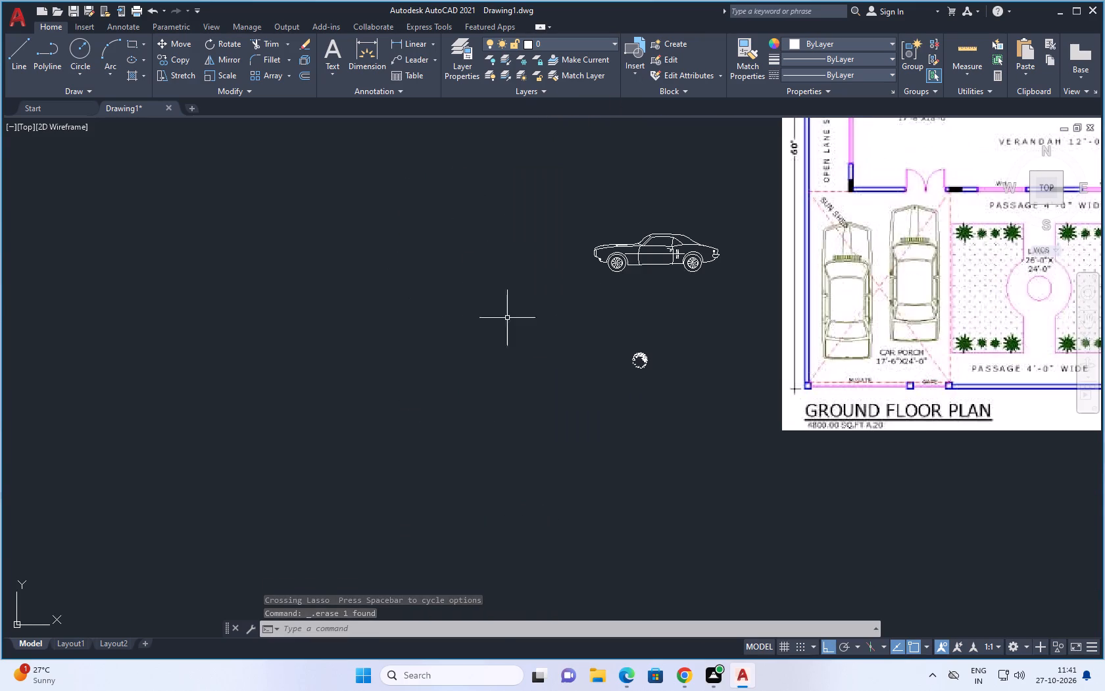
{"action": "left_click_drag", "start_coordinate": [562, 330], "coordinate": [631, 396]}
{"action": "left_click_drag", "start_coordinate": [612, 349], "coordinate": [576, 404]}
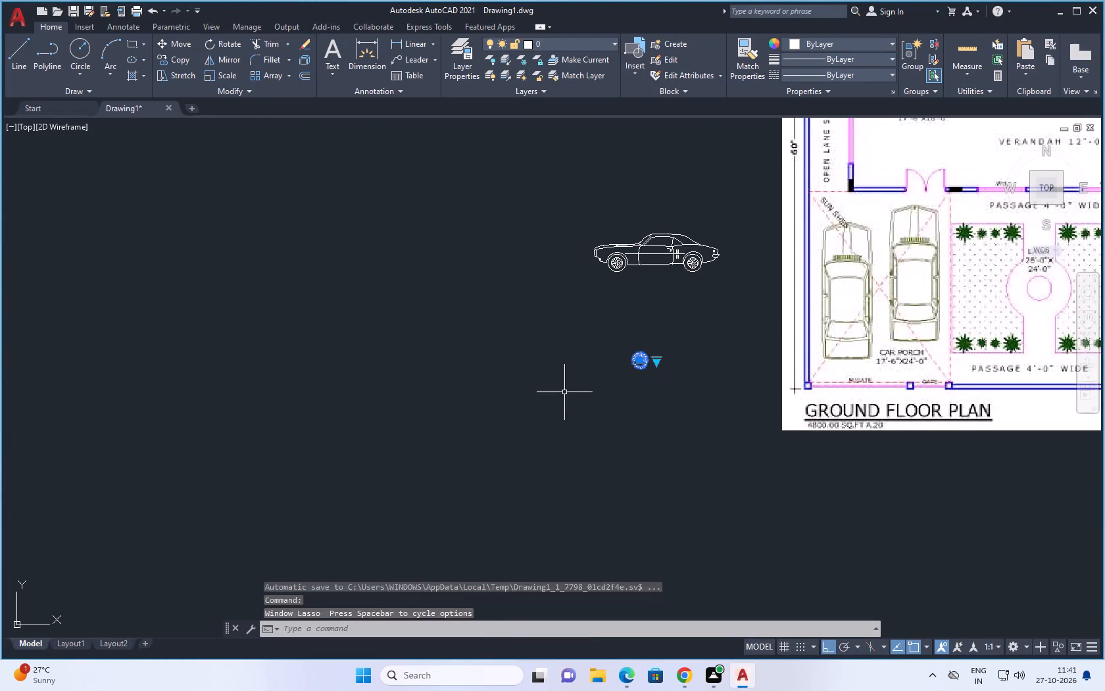
{"action": "key", "text": "Delete"}
{"action": "scroll", "coordinate": [625, 268], "scroll_direction": "down", "scroll_amount": 3}
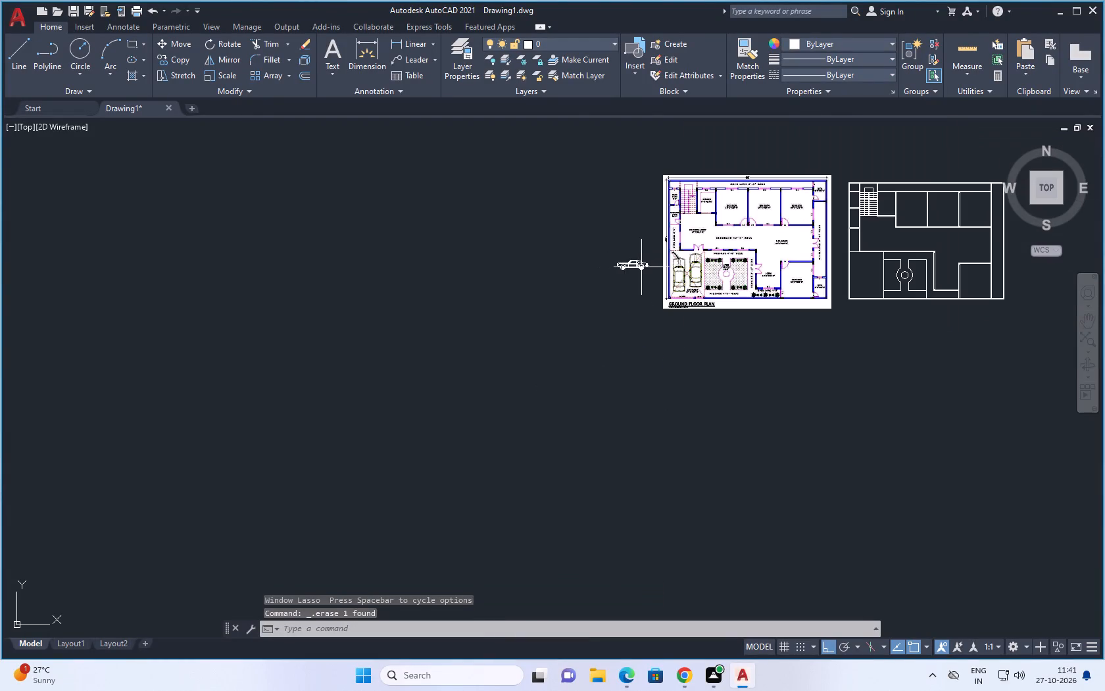
{"action": "scroll", "coordinate": [682, 255], "scroll_direction": "up", "scroll_amount": 4}
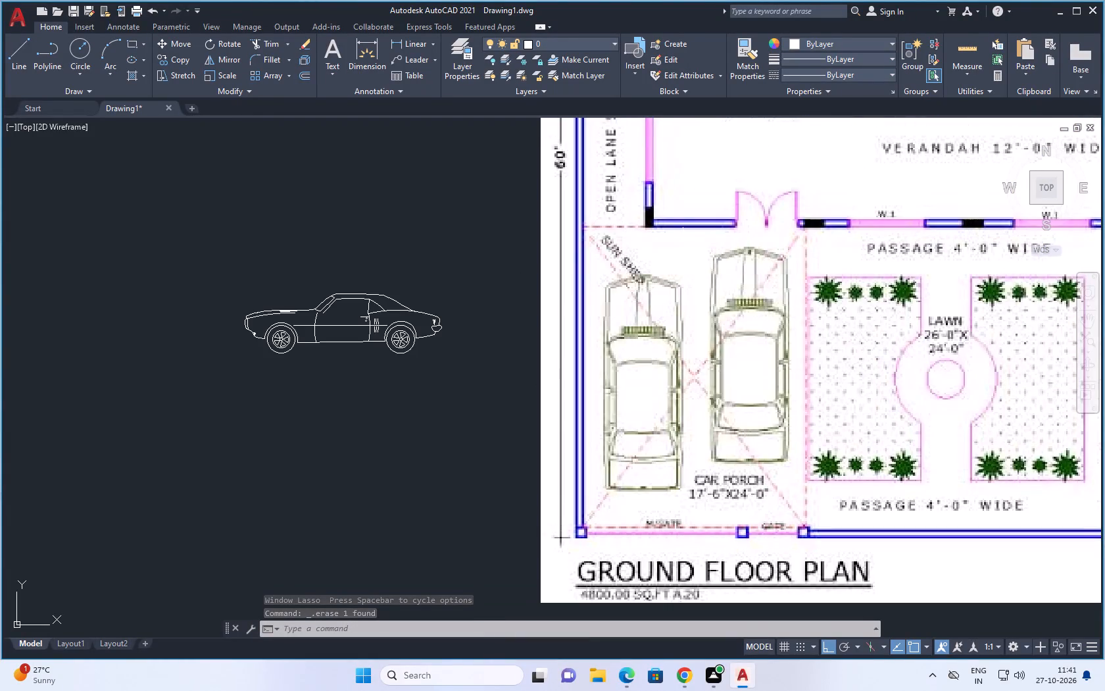
{"action": "key", "text": "Escape"}
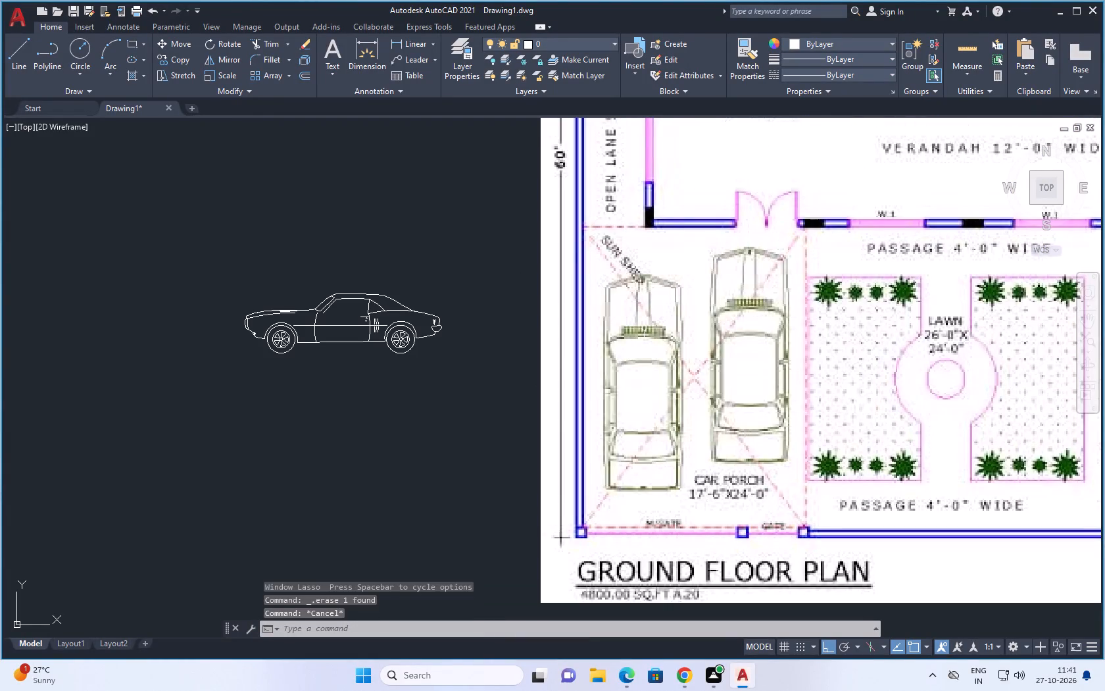
With Ortho off, start a spiky plant outline below the car with a diagonal line about 1.03" long at 45°.
{"action": "key", "text": "l"}
{"action": "key", "text": "space"}
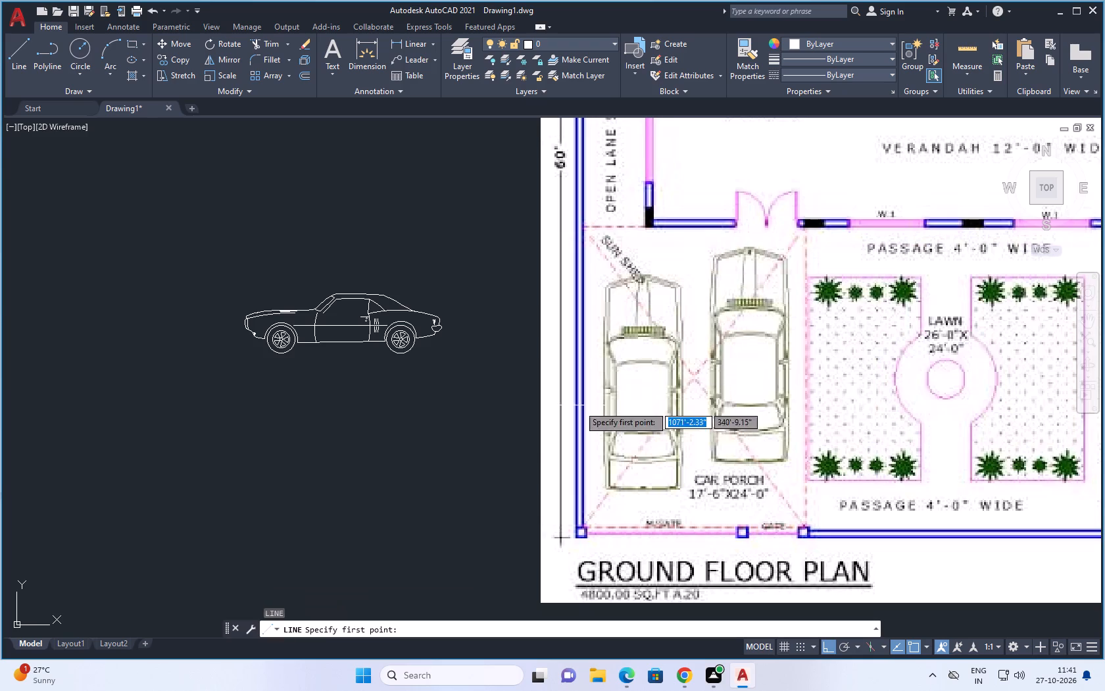
{"action": "left_click", "coordinate": [389, 455]}
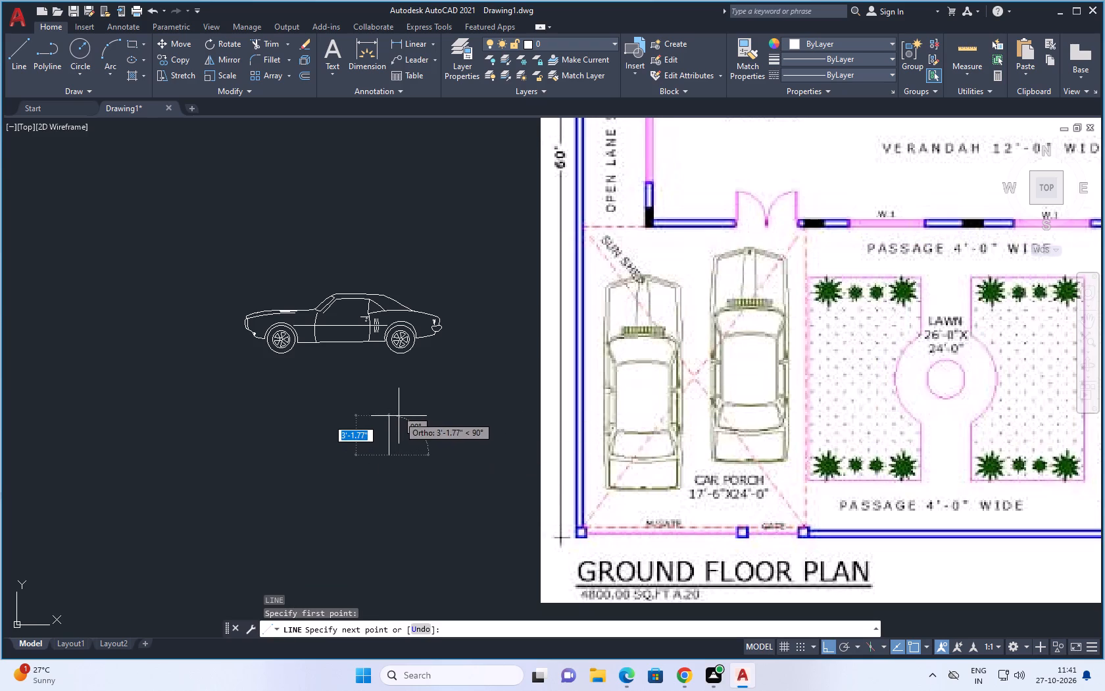
{"action": "key", "text": "F8"}
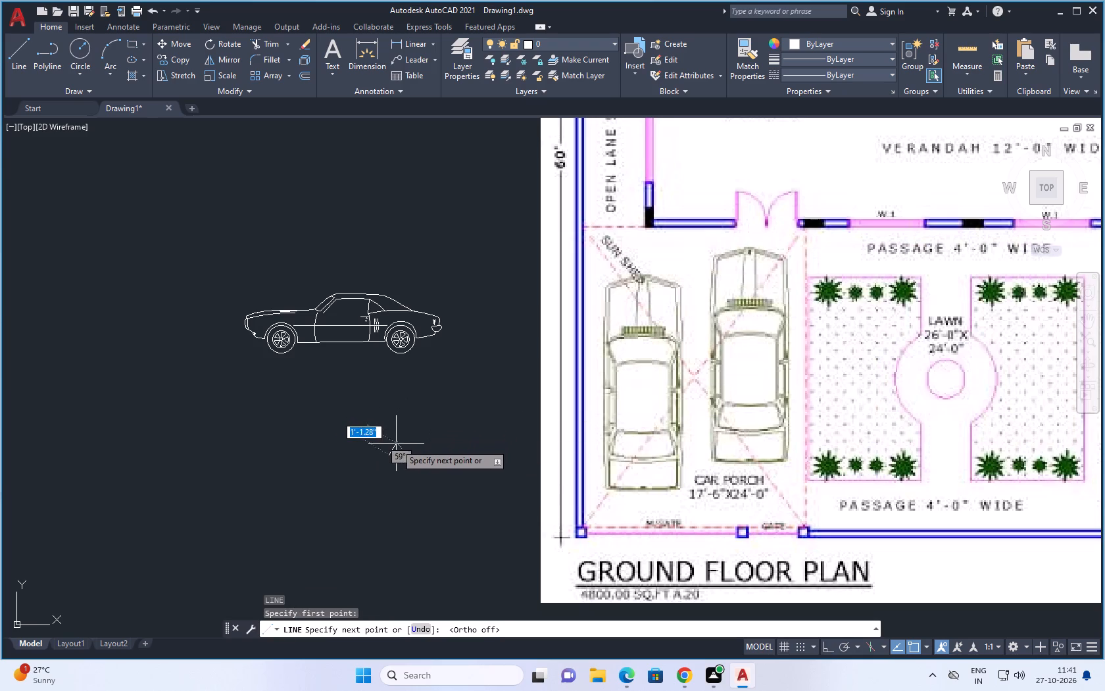
{"action": "scroll", "coordinate": [393, 449], "scroll_direction": "up", "scroll_amount": 4}
{"action": "scroll", "coordinate": [393, 448], "scroll_direction": "down", "scroll_amount": 4}
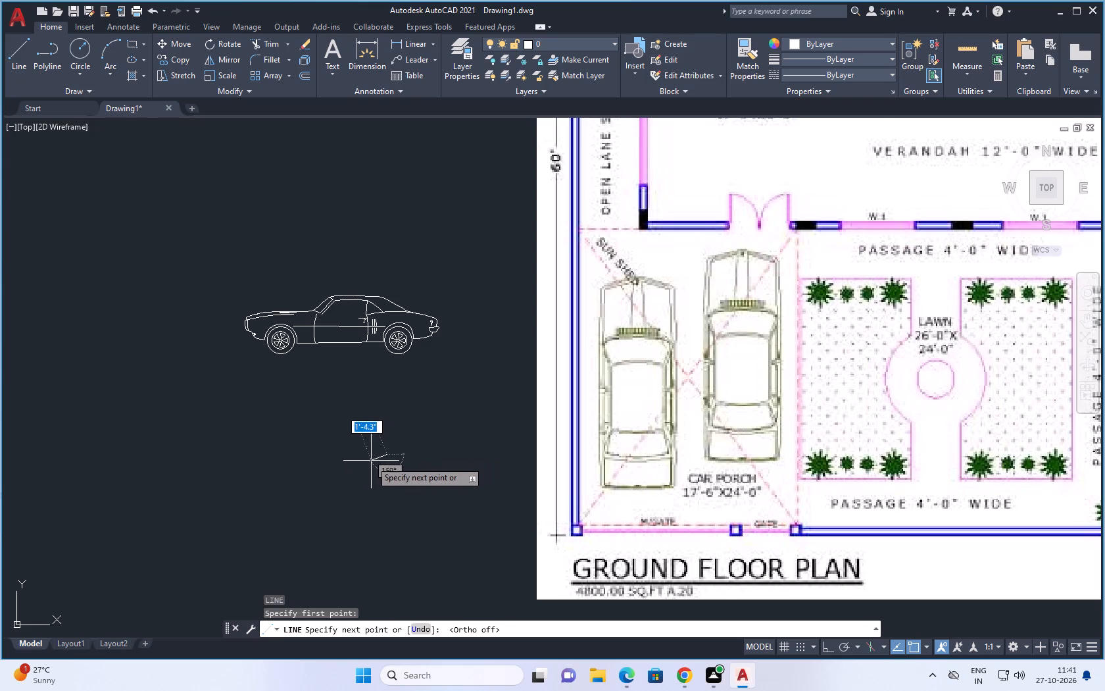
{"action": "scroll", "coordinate": [371, 461], "scroll_direction": "up", "scroll_amount": 3}
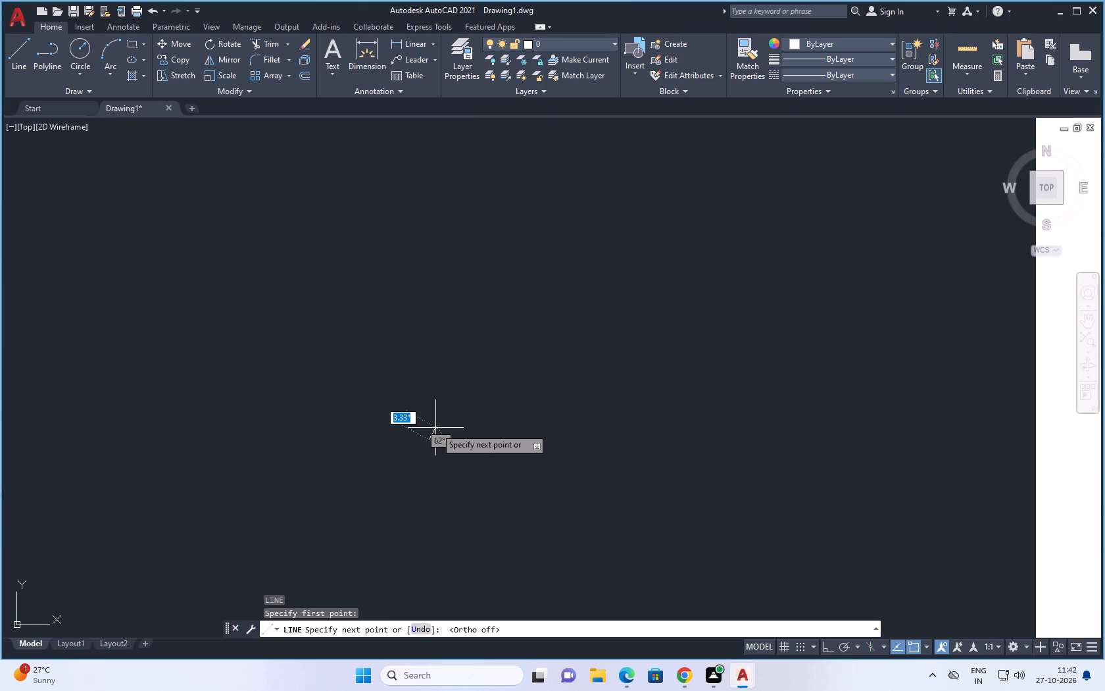
{"action": "scroll", "coordinate": [435, 428], "scroll_direction": "up", "scroll_amount": 4}
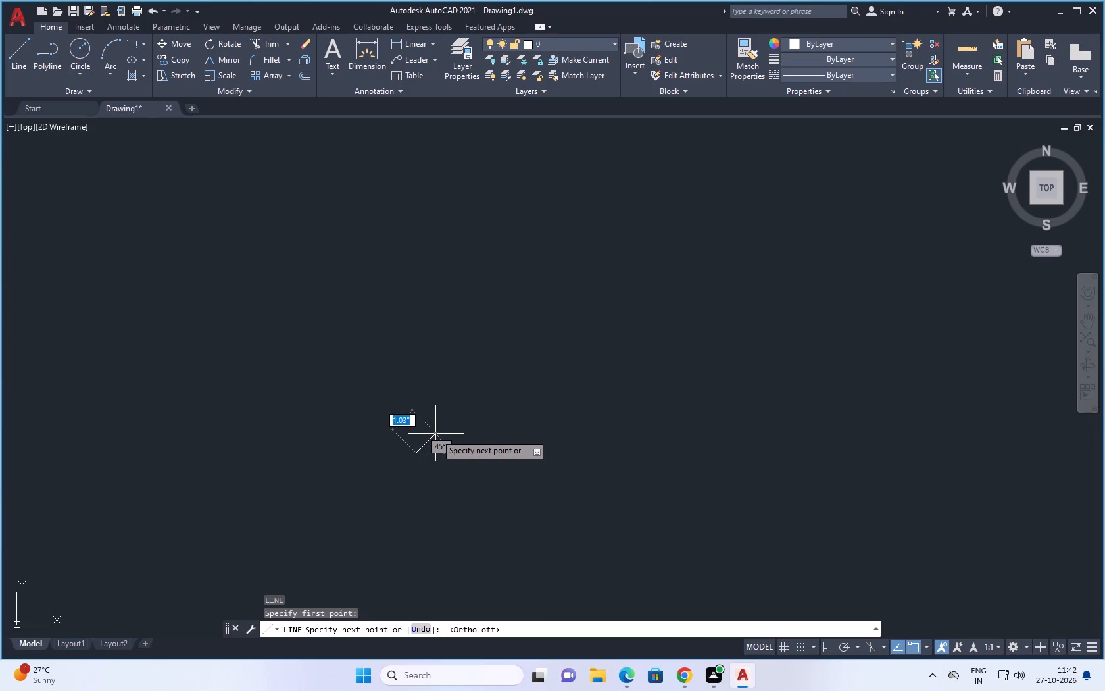
{"action": "left_click", "coordinate": [435, 434]}
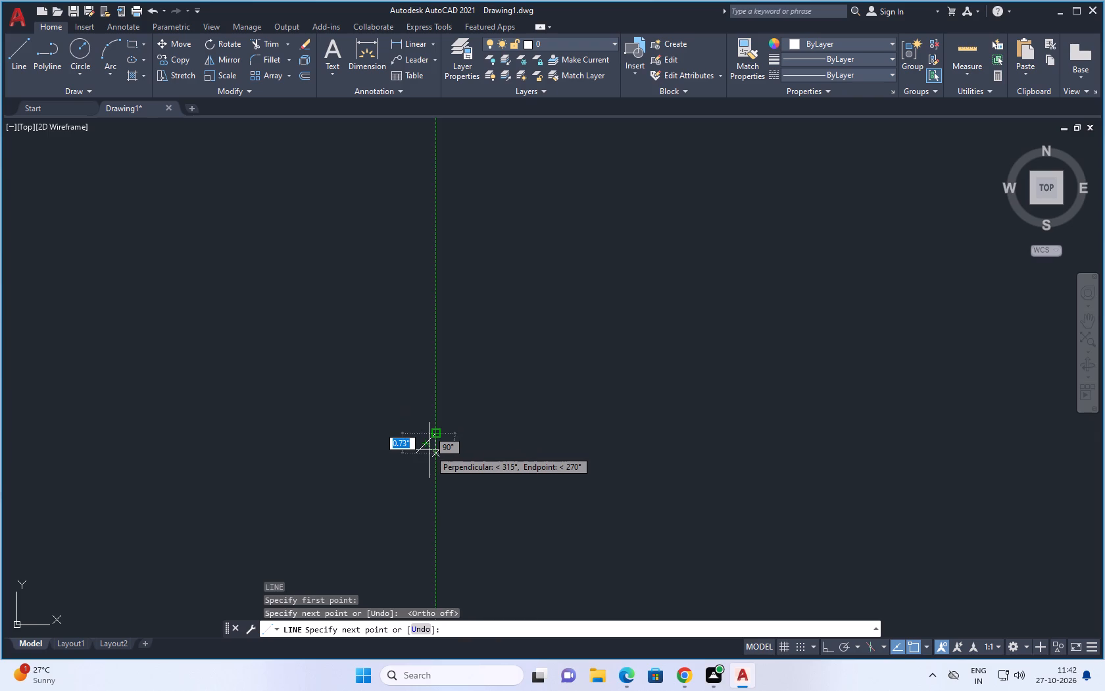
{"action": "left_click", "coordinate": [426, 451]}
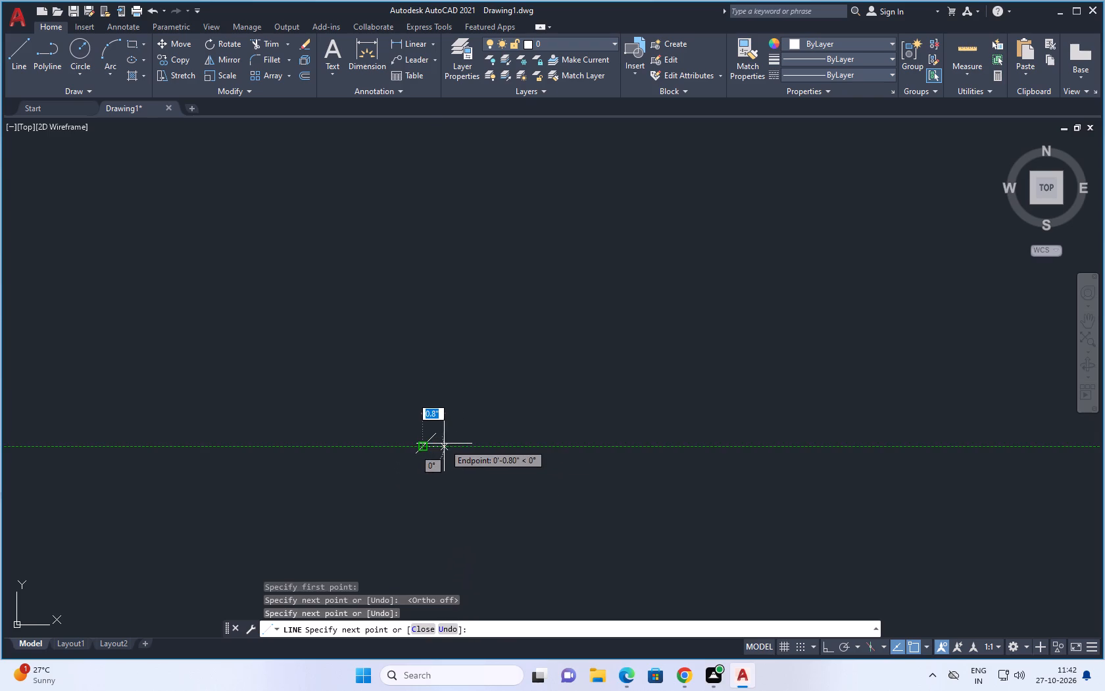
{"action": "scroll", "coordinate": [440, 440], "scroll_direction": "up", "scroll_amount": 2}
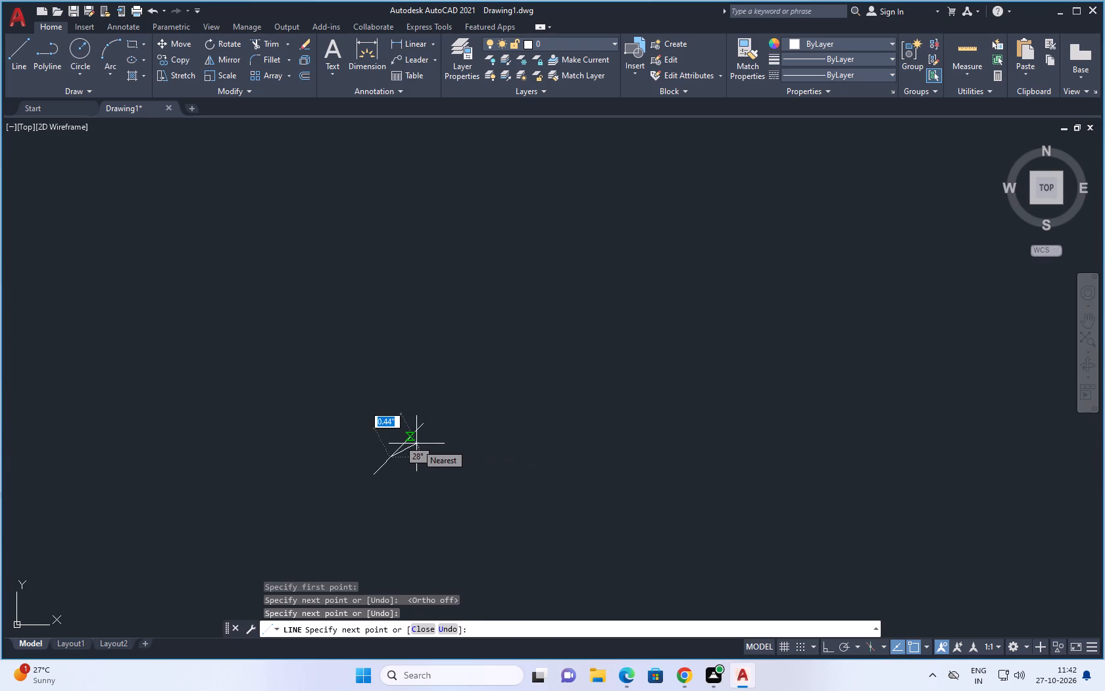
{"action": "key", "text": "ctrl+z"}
Continue the line from the first spike's tip with zigzag leaf spikes down the plant outline's right-hand side, ending at an inner bottom point.
{"action": "scroll", "coordinate": [429, 453], "scroll_direction": "up", "scroll_amount": 1}
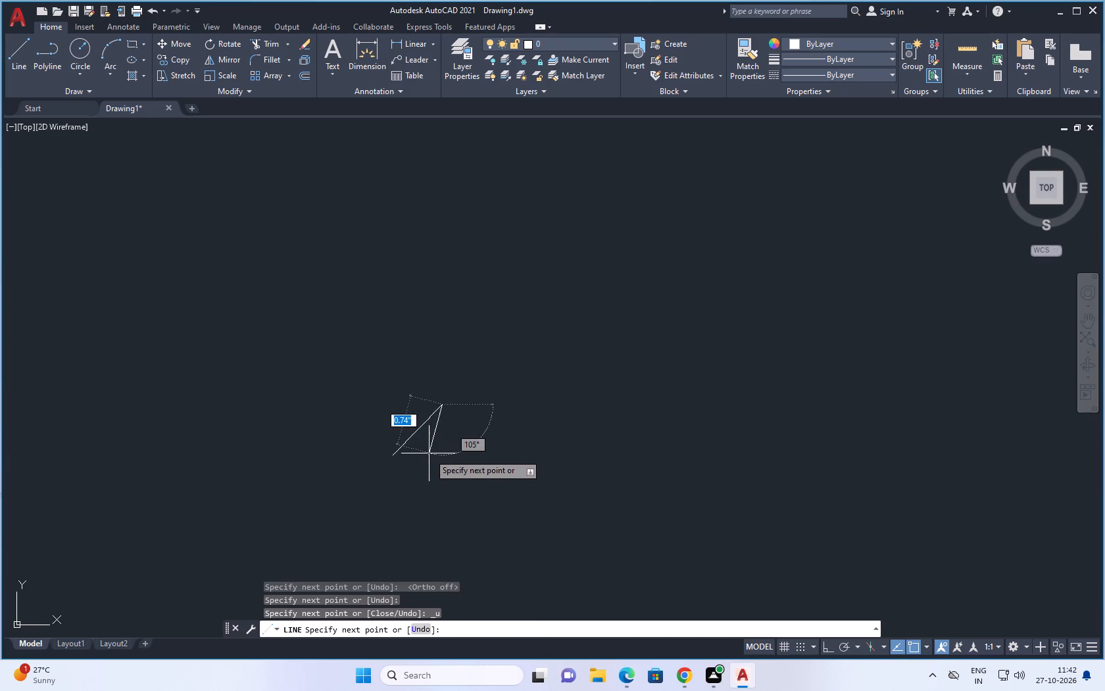
{"action": "scroll", "coordinate": [429, 453], "scroll_direction": "up", "scroll_amount": 2}
{"action": "left_click", "coordinate": [416, 459]}
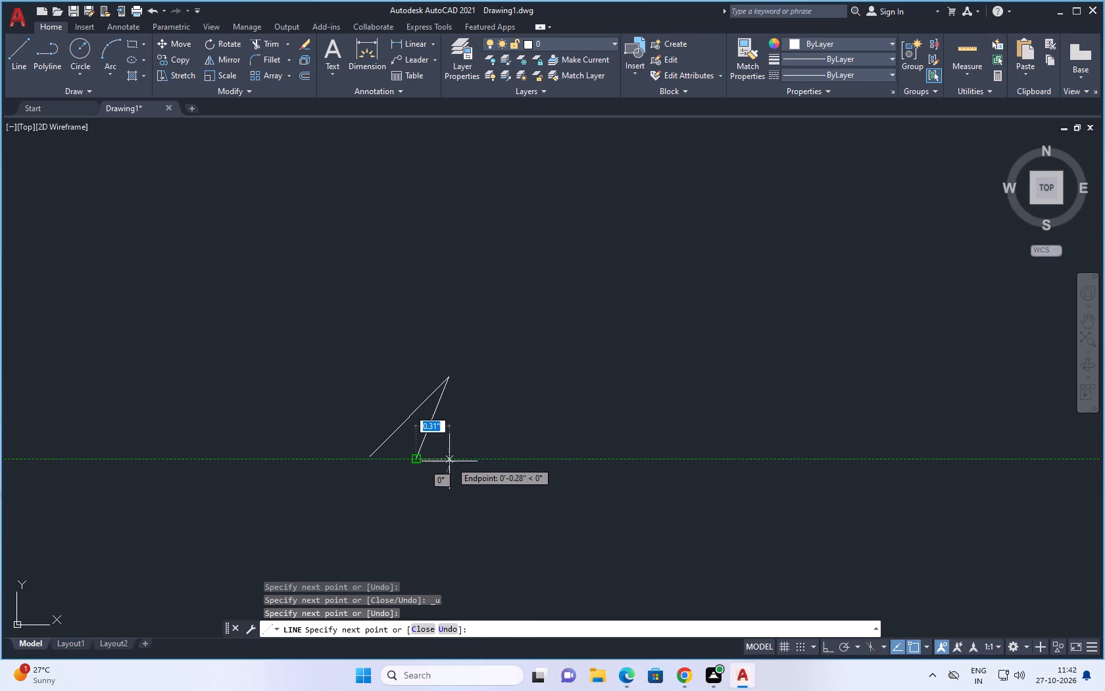
{"action": "left_click", "coordinate": [479, 427]}
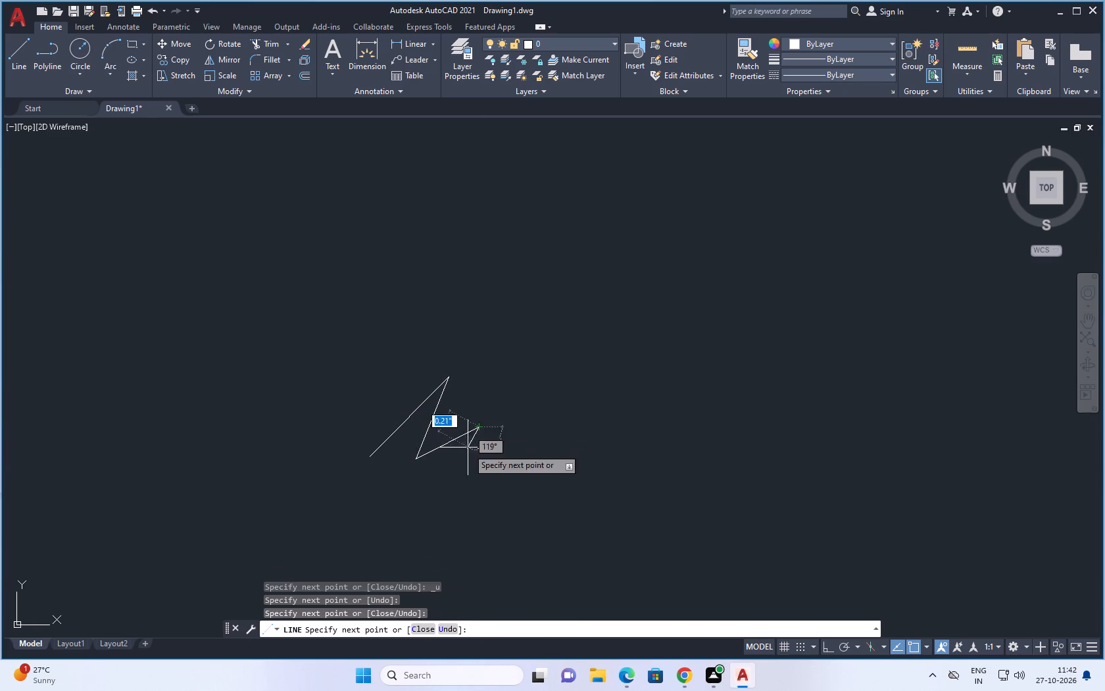
{"action": "left_click", "coordinate": [443, 467]}
{"action": "left_click", "coordinate": [494, 481]}
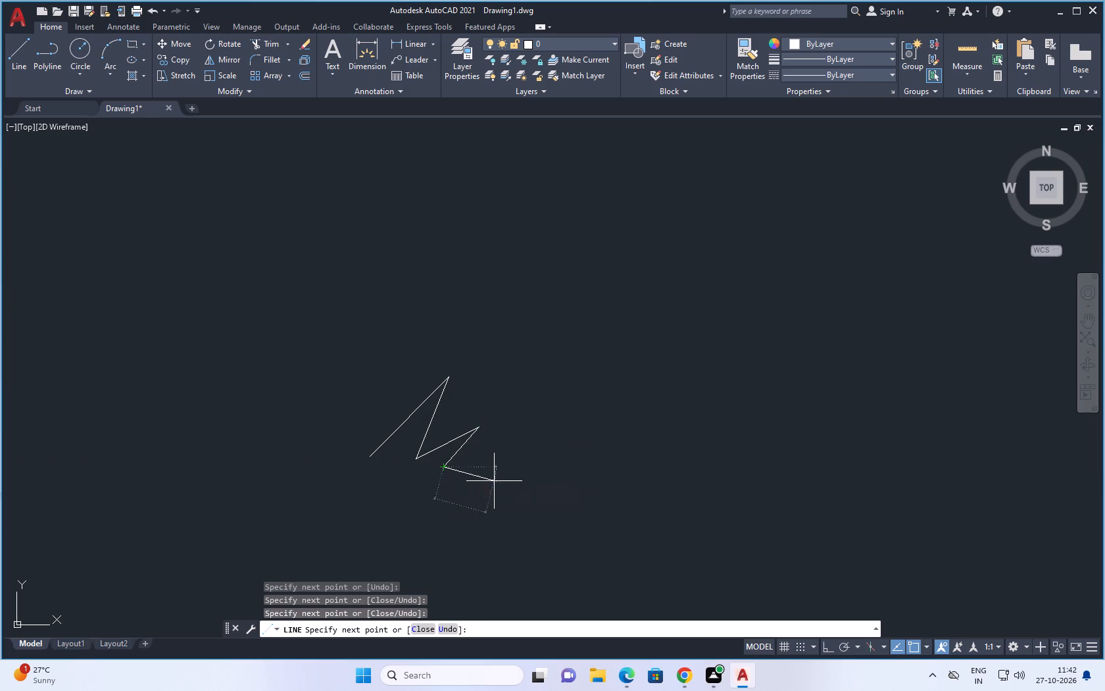
{"action": "left_click", "coordinate": [441, 502]}
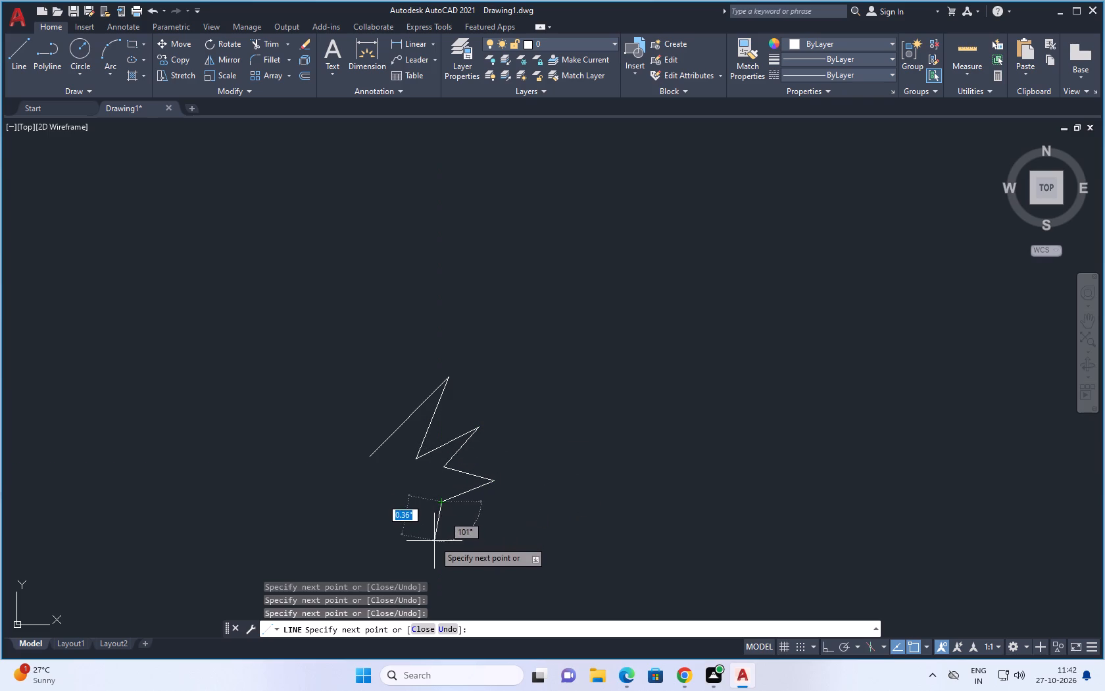
{"action": "left_click", "coordinate": [434, 542]}
{"action": "left_click", "coordinate": [402, 524]}
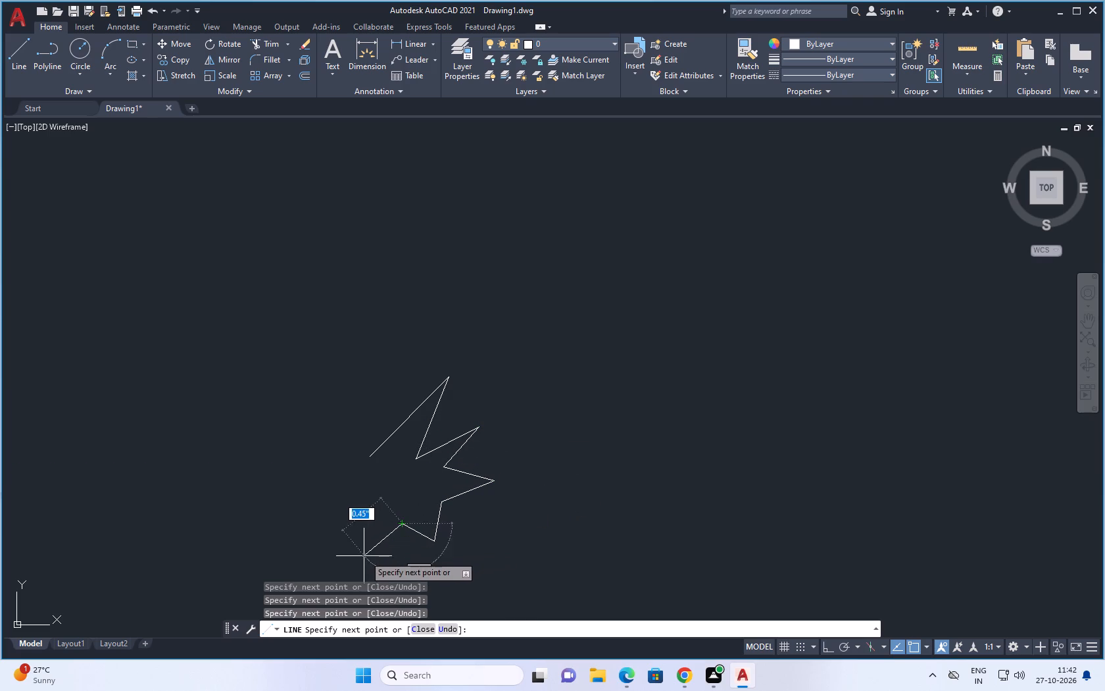
Draw the bottom, left and upper-left leaf spikes, close the plant outline at its starting point and end the line.
{"action": "left_click", "coordinate": [359, 561]}
{"action": "left_click", "coordinate": [390, 511]}
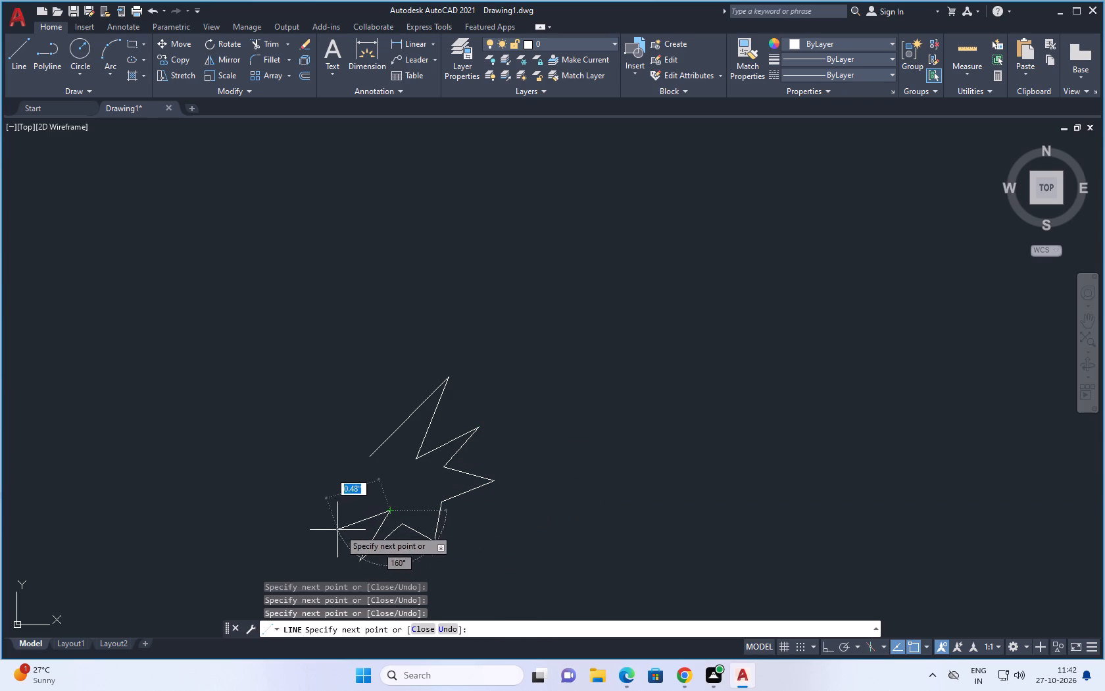
{"action": "left_click", "coordinate": [307, 543]}
{"action": "left_click", "coordinate": [358, 508]}
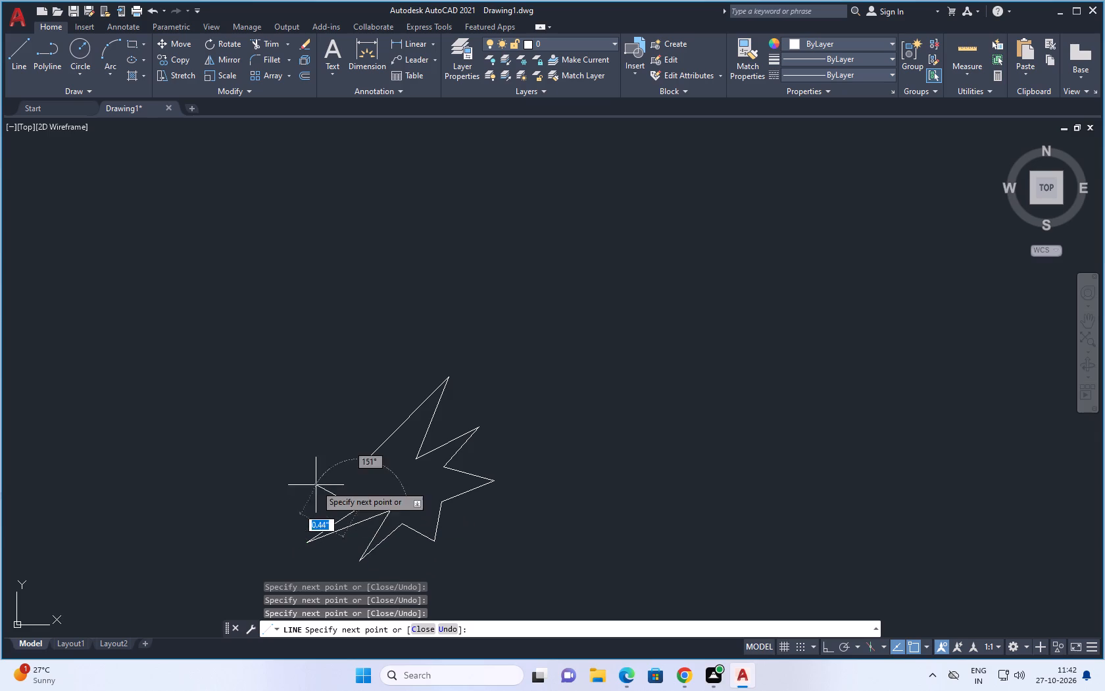
{"action": "left_click", "coordinate": [297, 468]}
{"action": "left_click", "coordinate": [364, 484]}
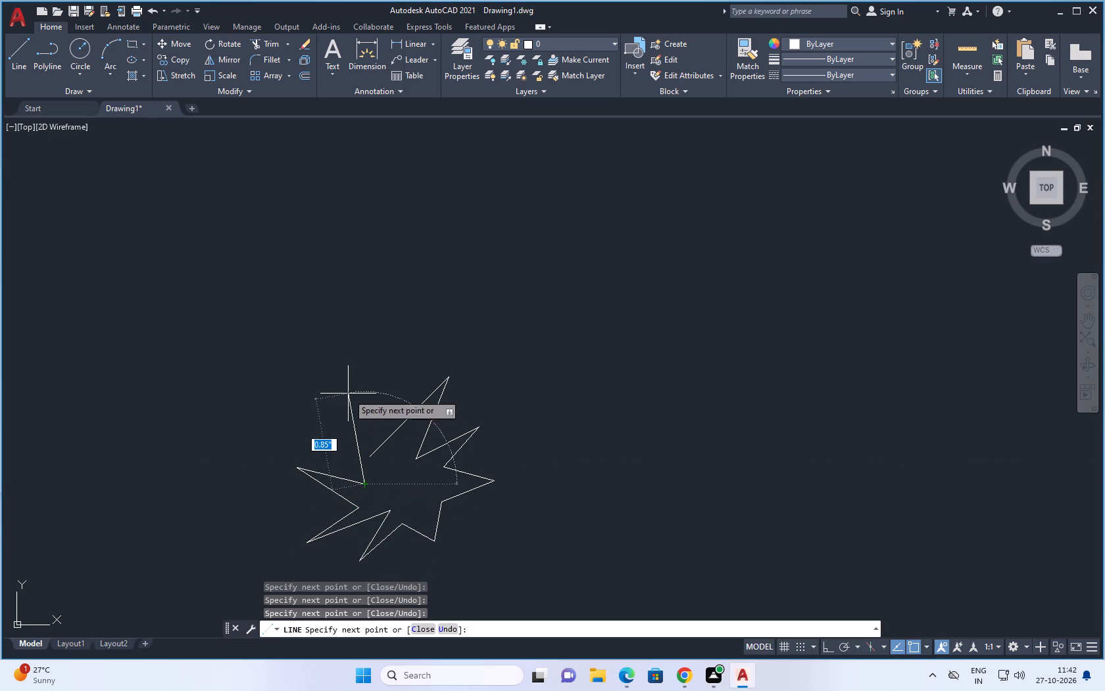
{"action": "left_click", "coordinate": [347, 385]}
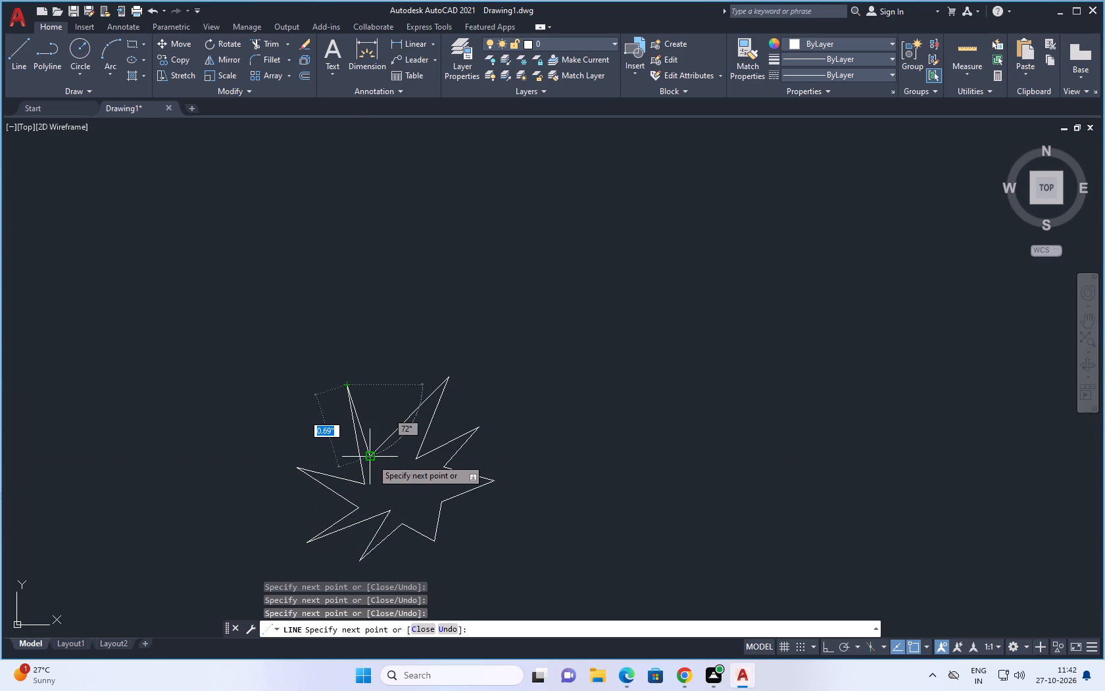
{"action": "left_click", "coordinate": [372, 459]}
{"action": "key", "text": "Escape"}
Group all the line segments of the star-shaped plant outline.
{"action": "scroll", "coordinate": [541, 382], "scroll_direction": "down", "scroll_amount": 3}
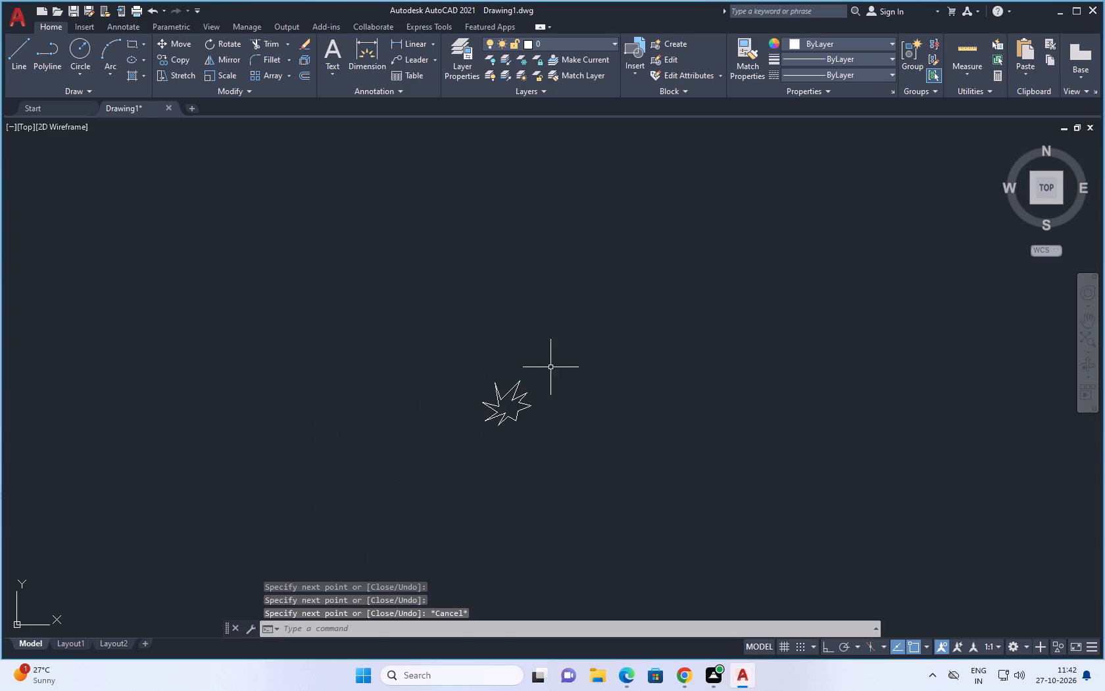
{"action": "left_click_drag", "start_coordinate": [555, 367], "coordinate": [443, 291]}
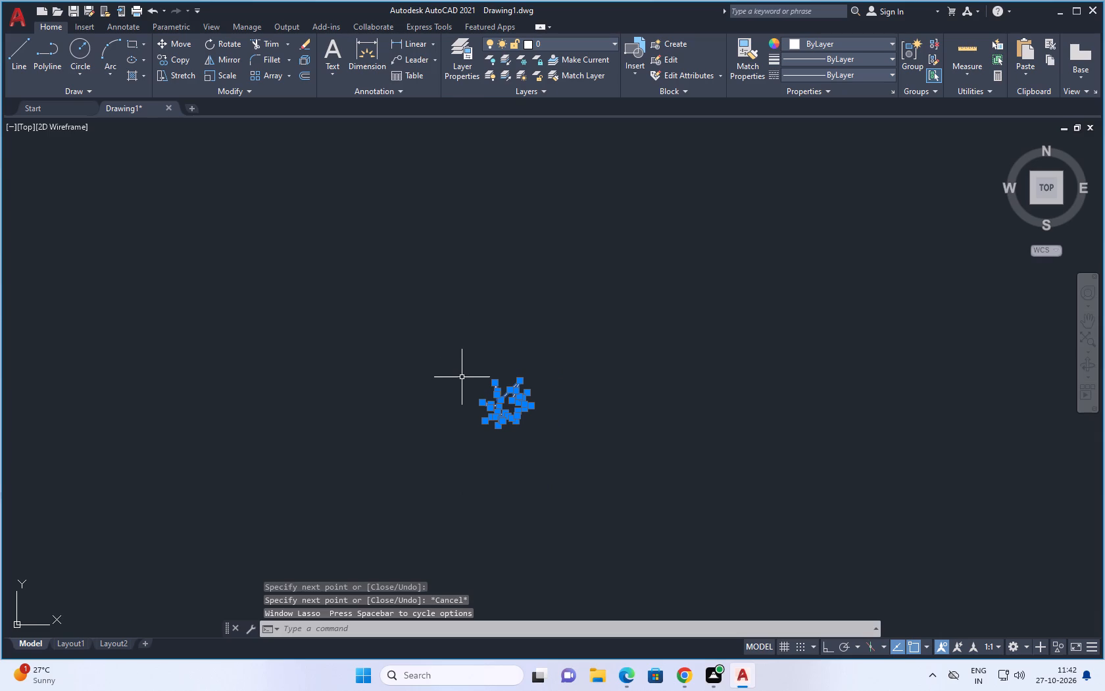
{"action": "key", "text": "g"}
{"action": "key", "text": "space"}
Scale the plant group up several times freehand, using its bottom spike tip as the base point.
{"action": "scroll", "coordinate": [489, 402], "scroll_direction": "down", "scroll_amount": 4}
{"action": "scroll", "coordinate": [551, 426], "scroll_direction": "down", "scroll_amount": 1}
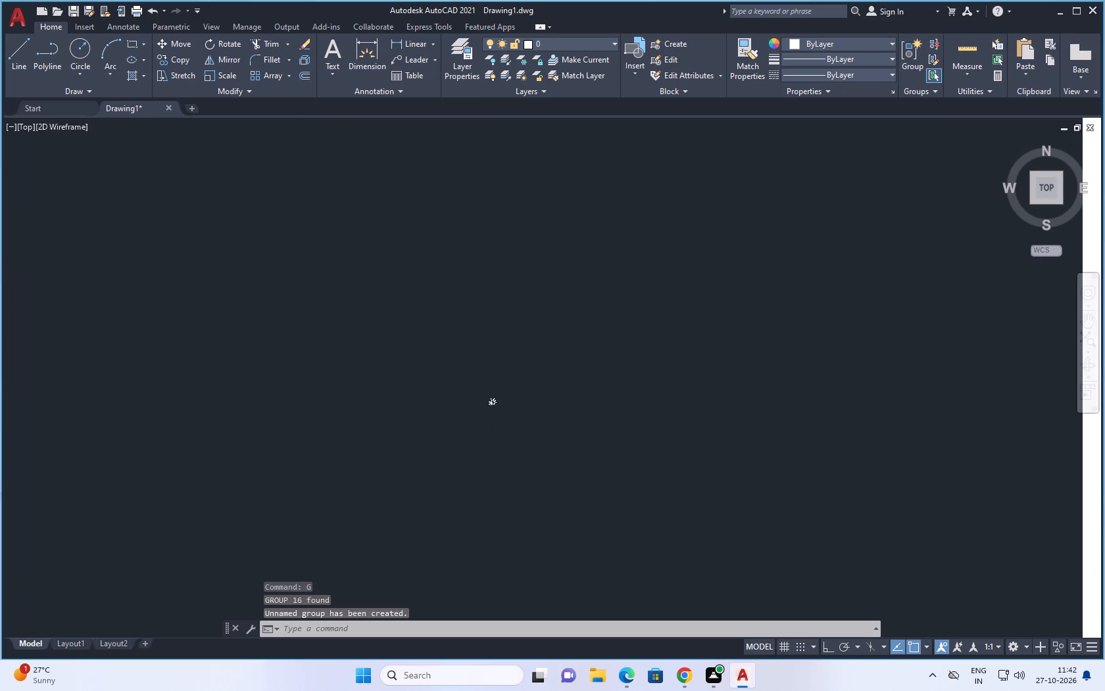
{"action": "scroll", "coordinate": [551, 426], "scroll_direction": "down", "scroll_amount": 2}
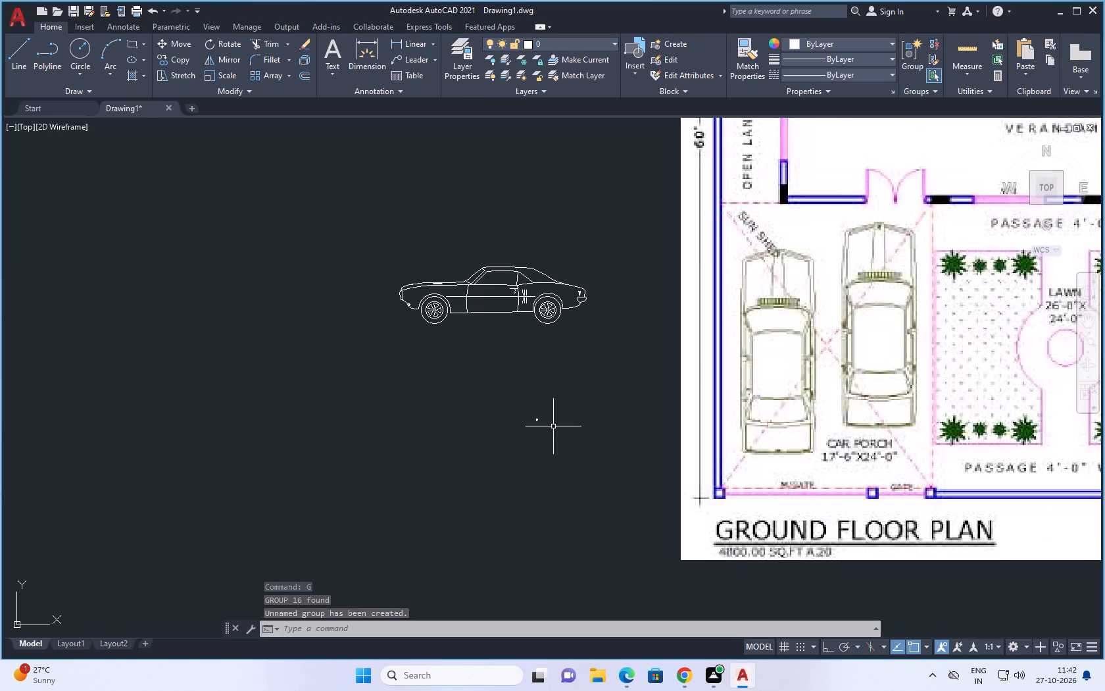
{"action": "scroll", "coordinate": [553, 428], "scroll_direction": "up", "scroll_amount": 3}
{"action": "left_click_drag", "start_coordinate": [534, 381], "coordinate": [442, 372]}
{"action": "right_click", "coordinate": [447, 368]}
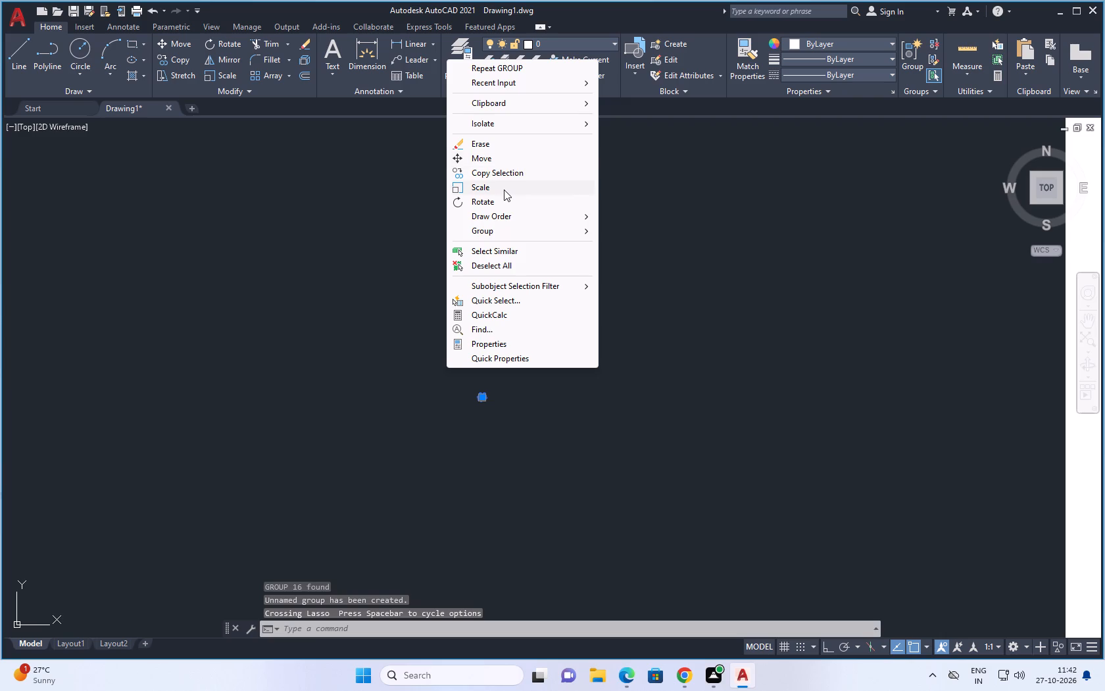
{"action": "left_click", "coordinate": [504, 190]}
{"action": "scroll", "coordinate": [486, 398], "scroll_direction": "up", "scroll_amount": 4}
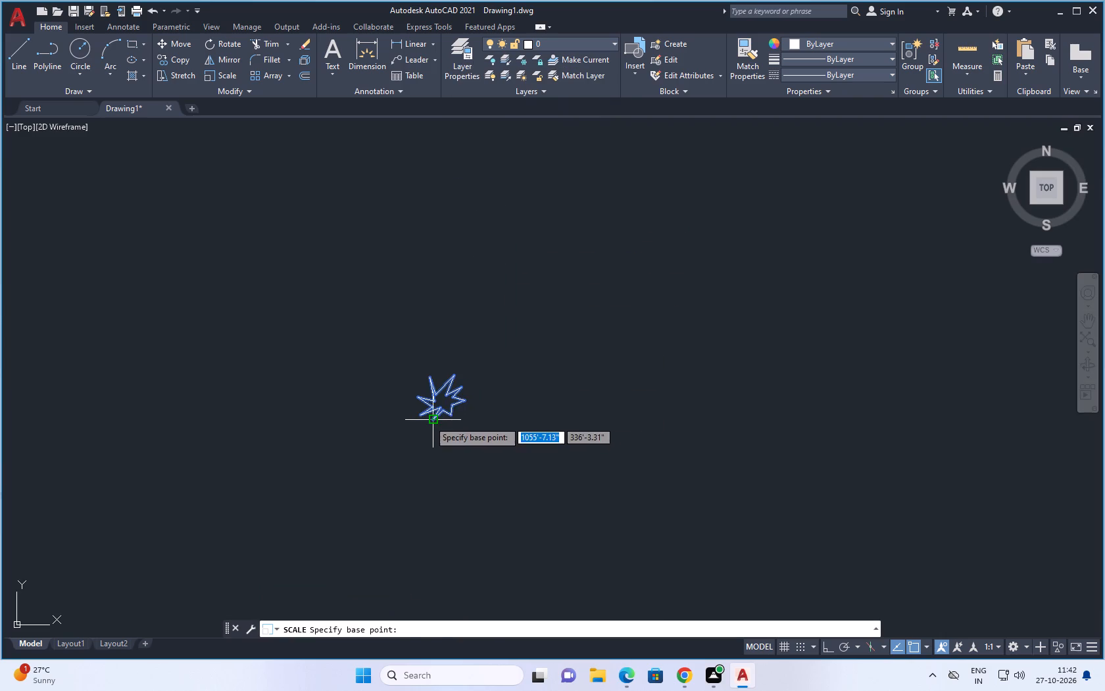
{"action": "left_click", "coordinate": [429, 421]}
{"action": "left_click", "coordinate": [487, 344]}
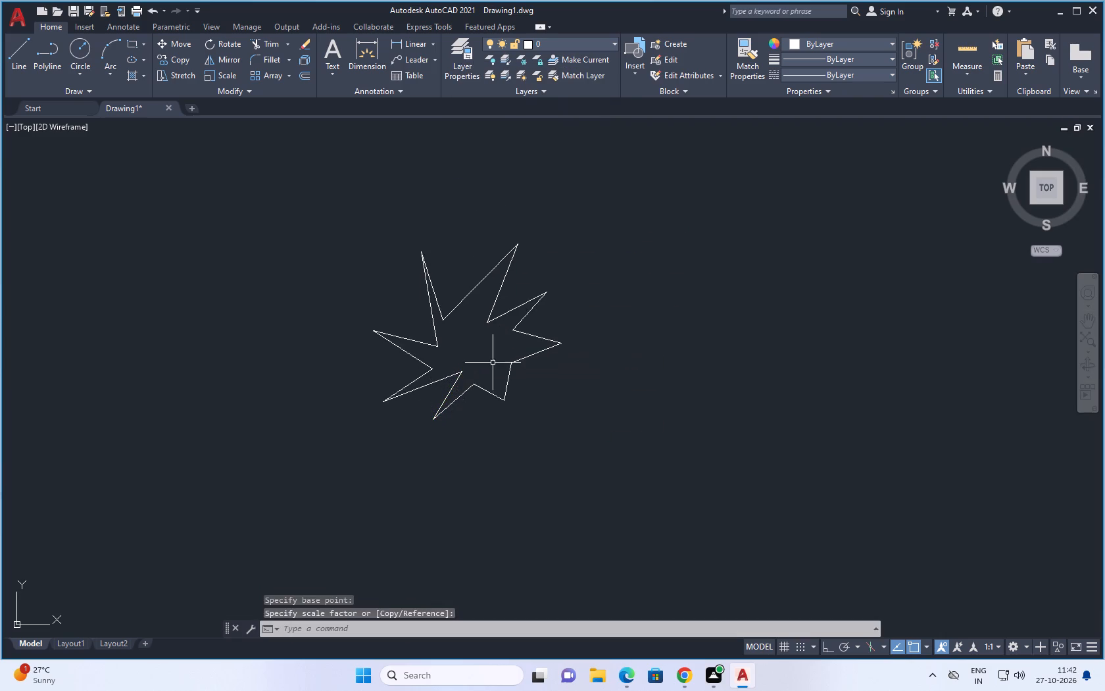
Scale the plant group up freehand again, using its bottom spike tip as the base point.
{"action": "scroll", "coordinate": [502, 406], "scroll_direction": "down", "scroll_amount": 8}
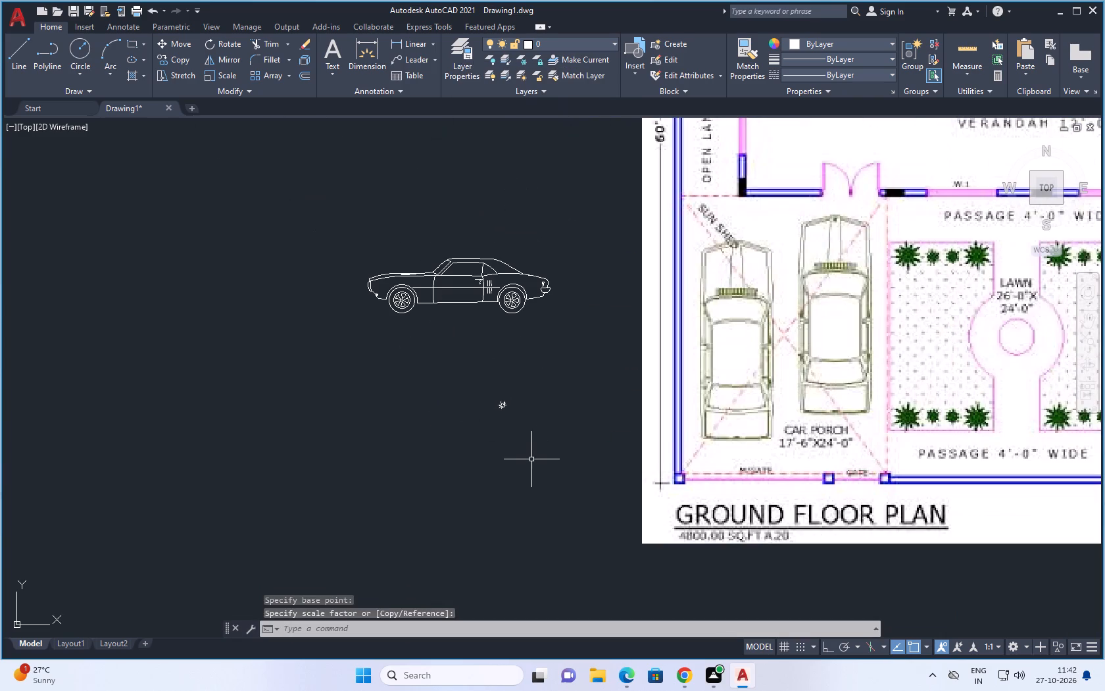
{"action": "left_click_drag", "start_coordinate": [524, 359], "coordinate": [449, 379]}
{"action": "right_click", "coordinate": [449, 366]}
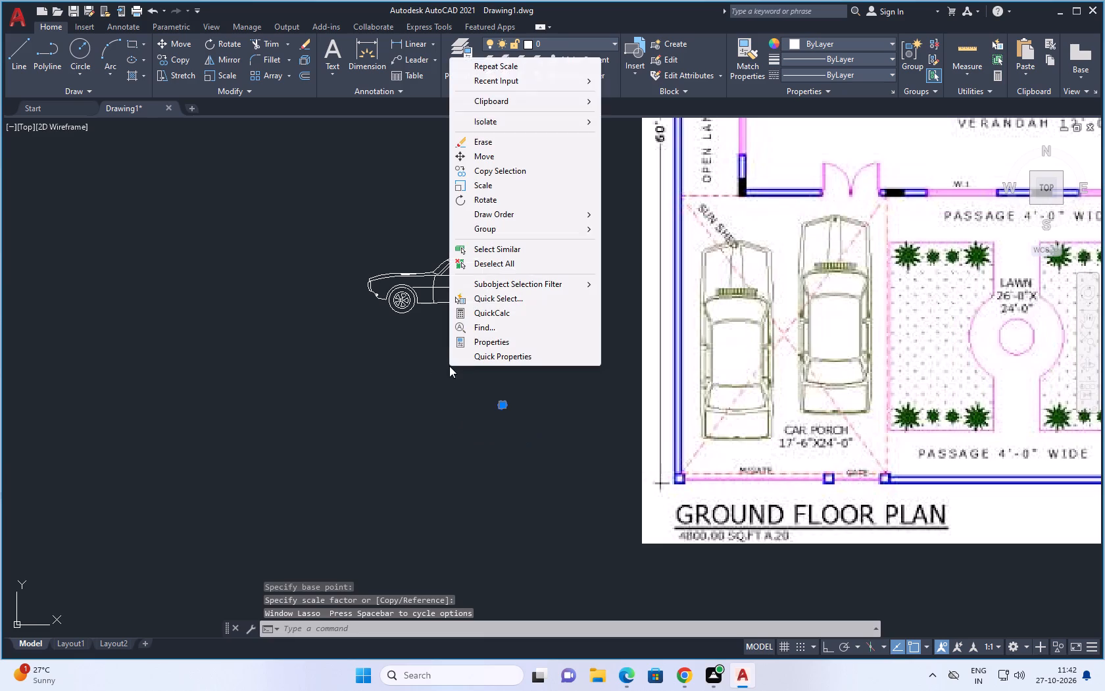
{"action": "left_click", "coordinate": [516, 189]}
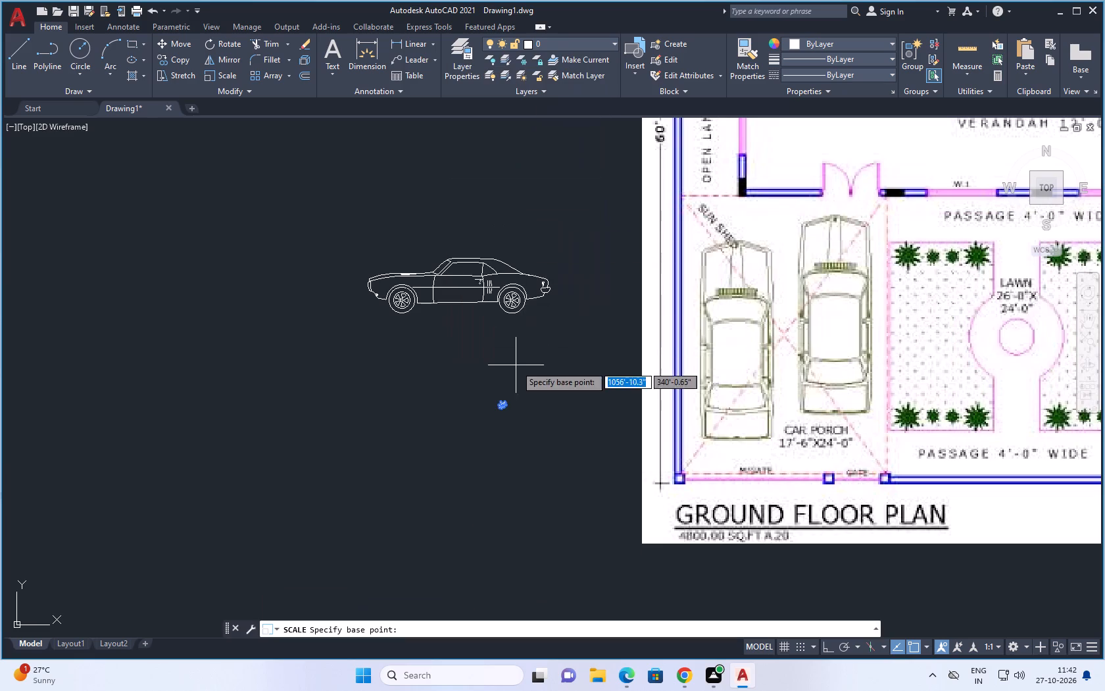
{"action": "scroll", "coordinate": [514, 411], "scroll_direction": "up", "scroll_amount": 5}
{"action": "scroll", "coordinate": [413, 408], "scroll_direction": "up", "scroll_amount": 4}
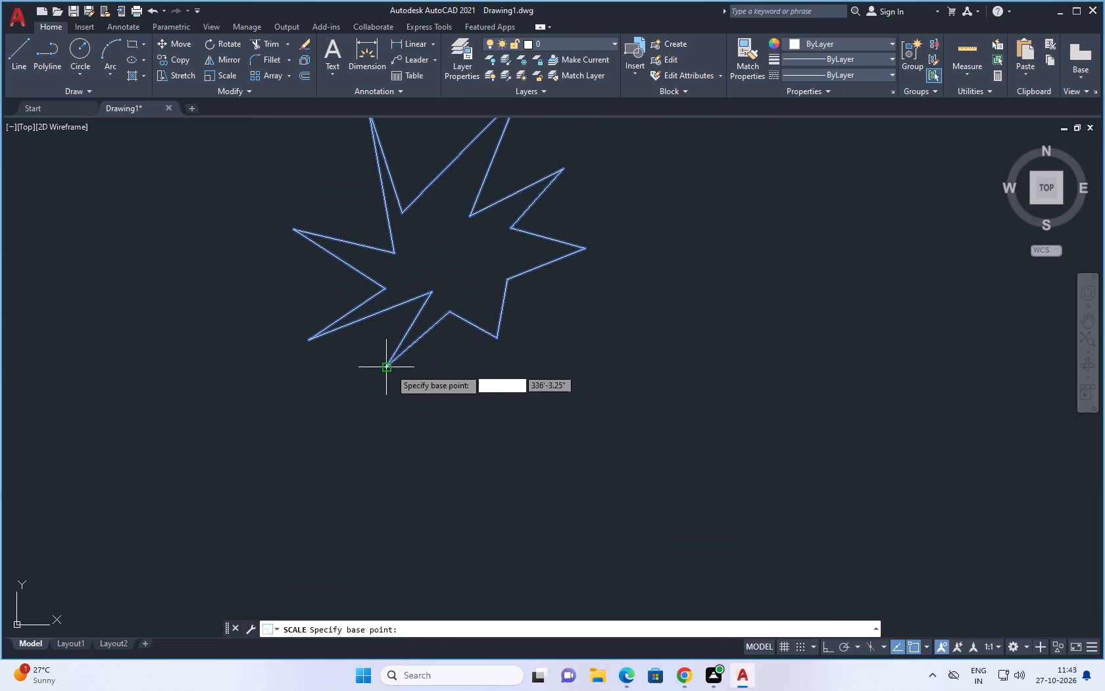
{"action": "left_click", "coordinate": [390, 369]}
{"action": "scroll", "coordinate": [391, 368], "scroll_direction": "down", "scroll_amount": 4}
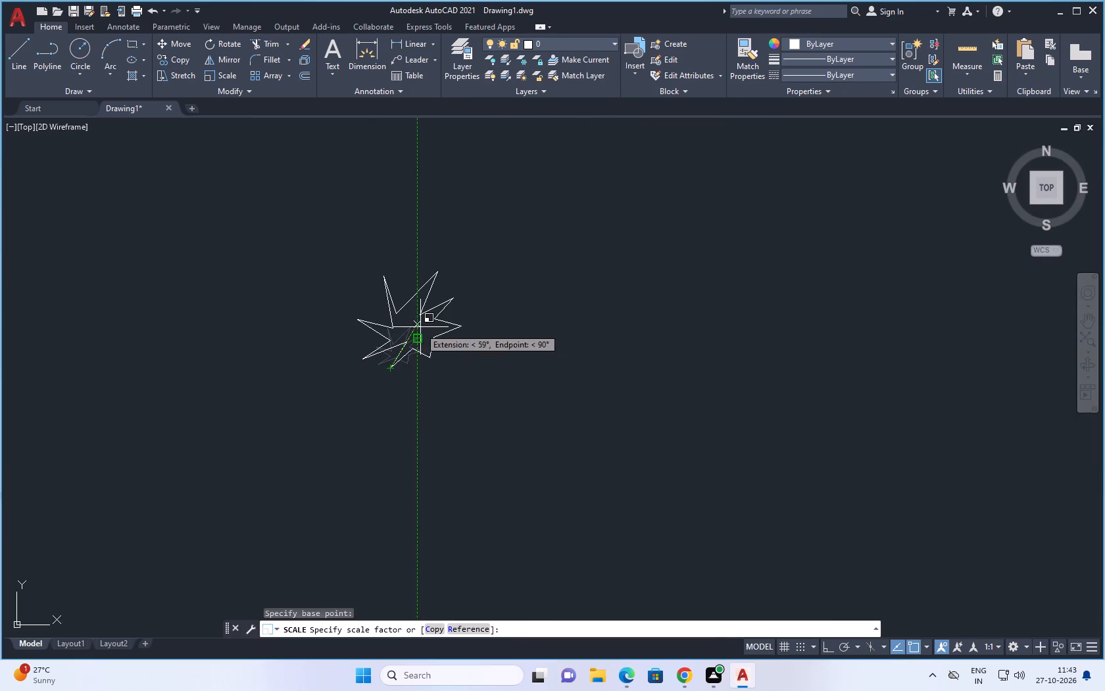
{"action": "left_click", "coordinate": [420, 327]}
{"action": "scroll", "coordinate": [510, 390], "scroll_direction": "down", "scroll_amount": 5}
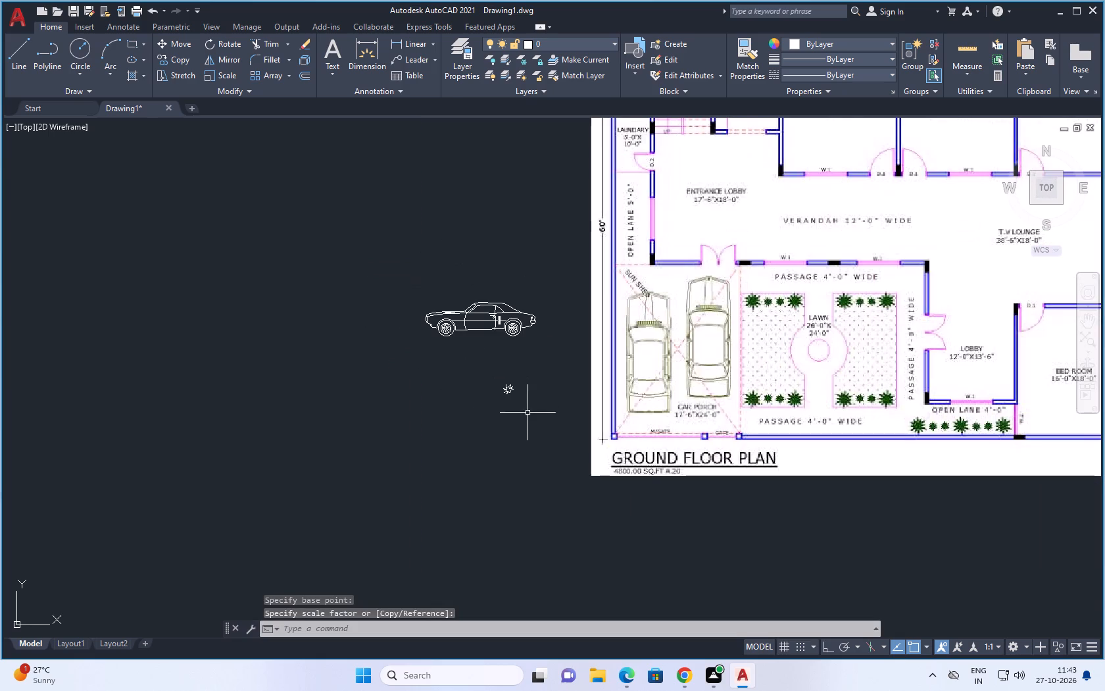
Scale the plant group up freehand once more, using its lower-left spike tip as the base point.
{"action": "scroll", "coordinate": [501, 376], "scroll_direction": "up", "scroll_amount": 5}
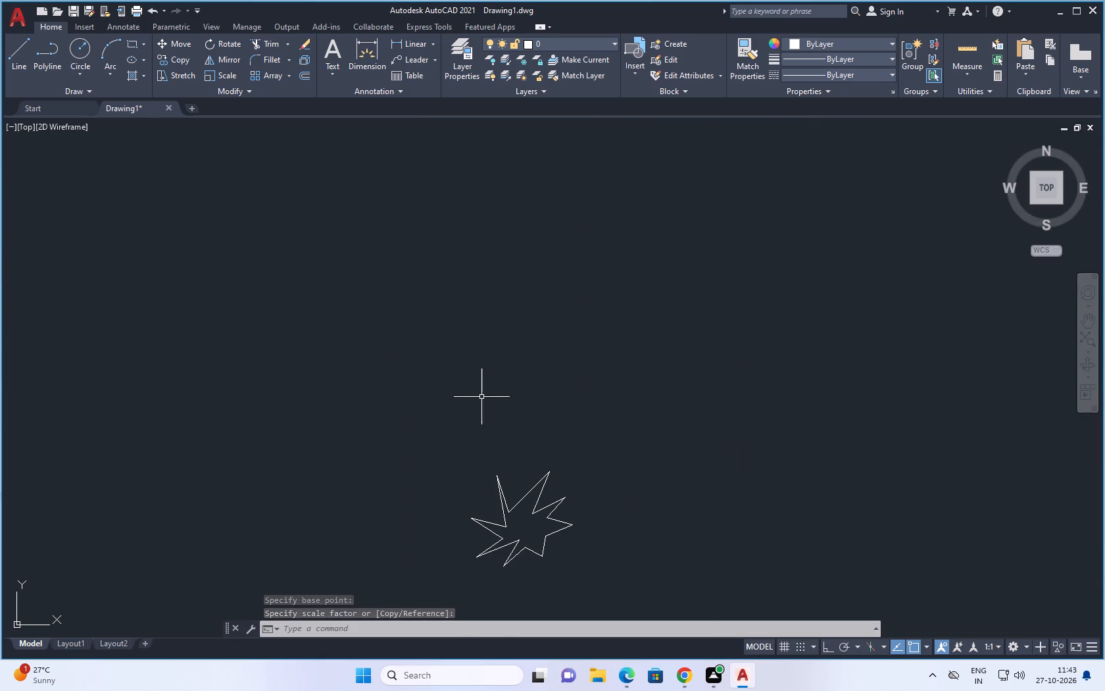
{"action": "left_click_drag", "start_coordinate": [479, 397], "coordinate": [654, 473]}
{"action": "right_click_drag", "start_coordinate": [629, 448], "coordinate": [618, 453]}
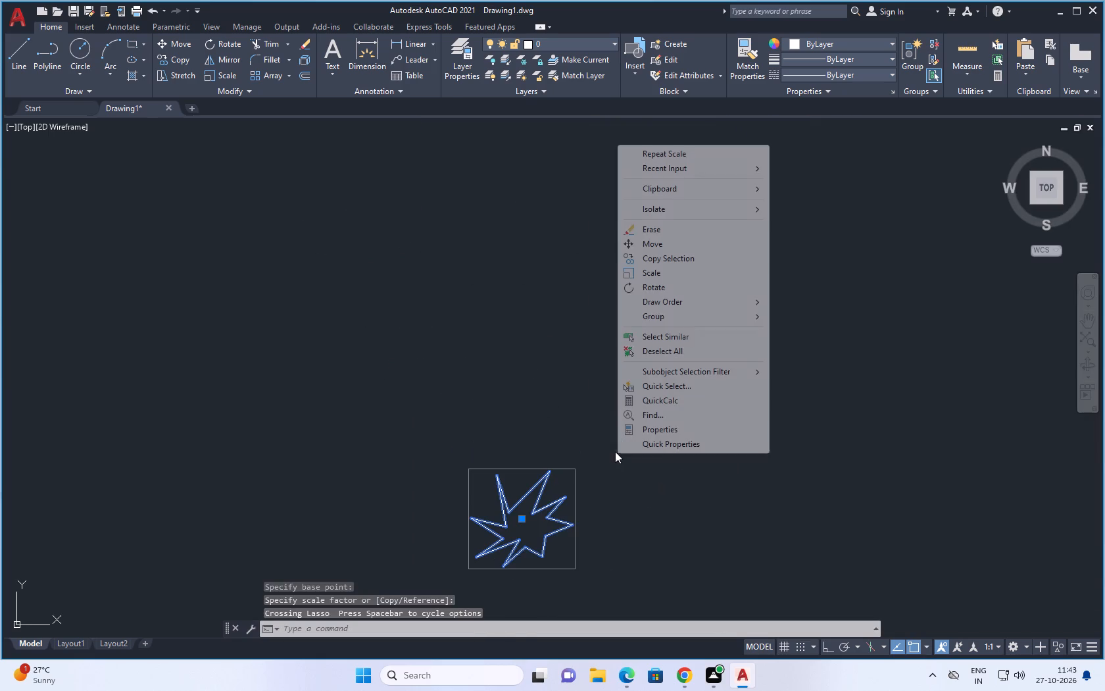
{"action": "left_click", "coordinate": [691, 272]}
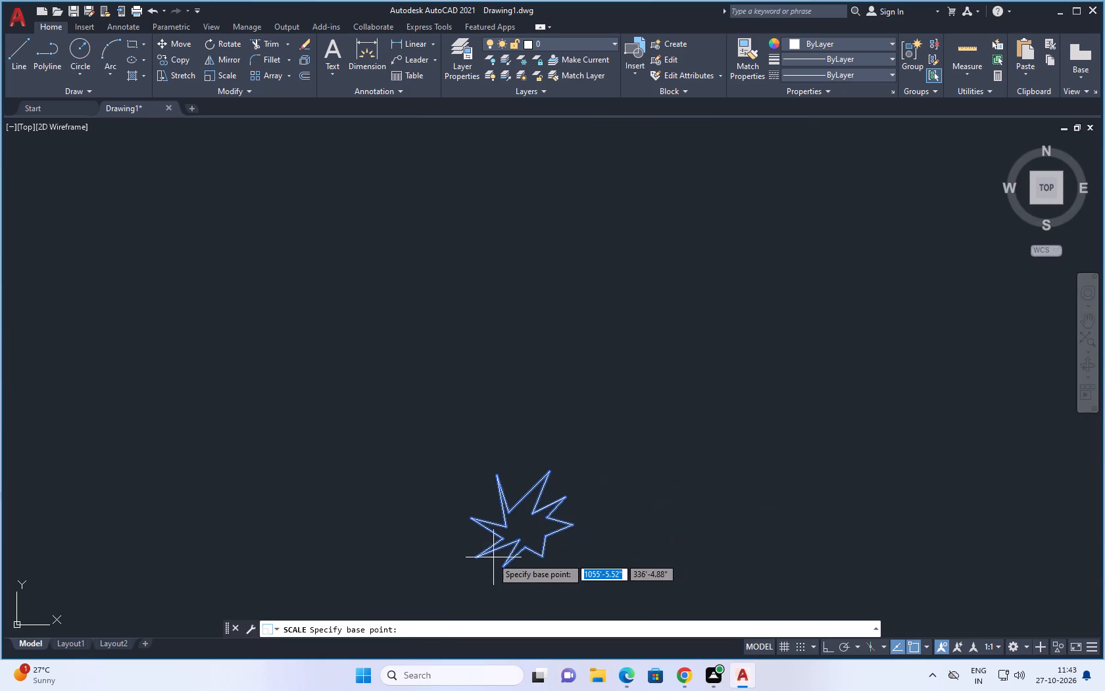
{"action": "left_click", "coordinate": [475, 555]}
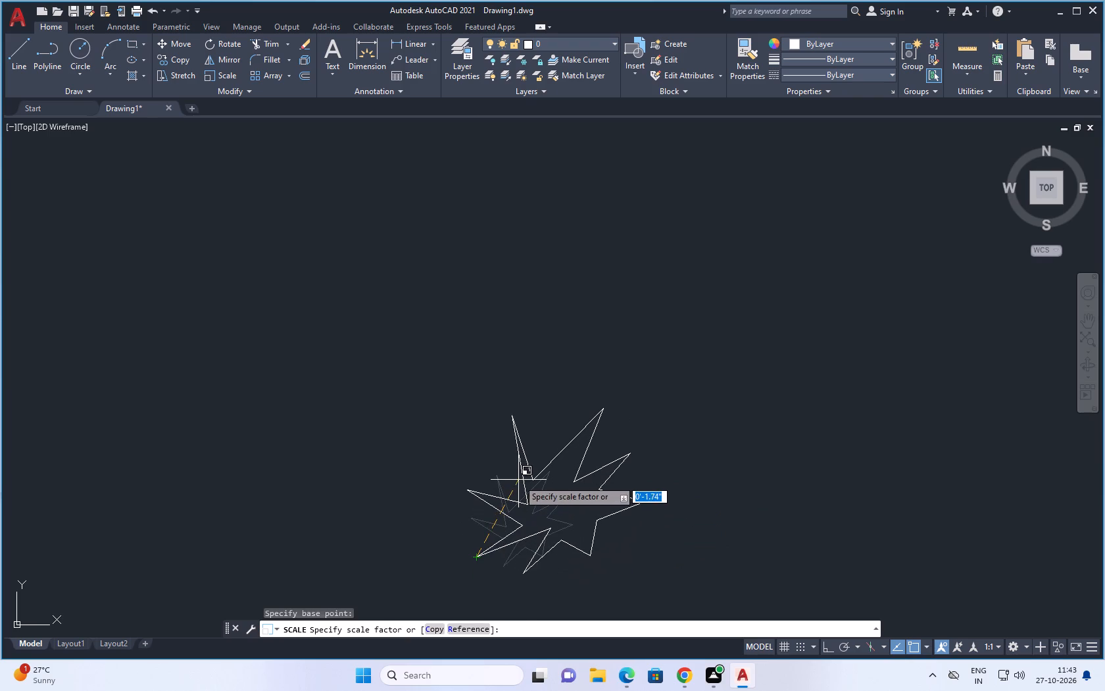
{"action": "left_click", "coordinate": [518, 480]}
Compare the scaled plant symbol's size with the car and with the lawn plants in the reference image.
{"action": "scroll", "coordinate": [558, 427], "scroll_direction": "down", "scroll_amount": 5}
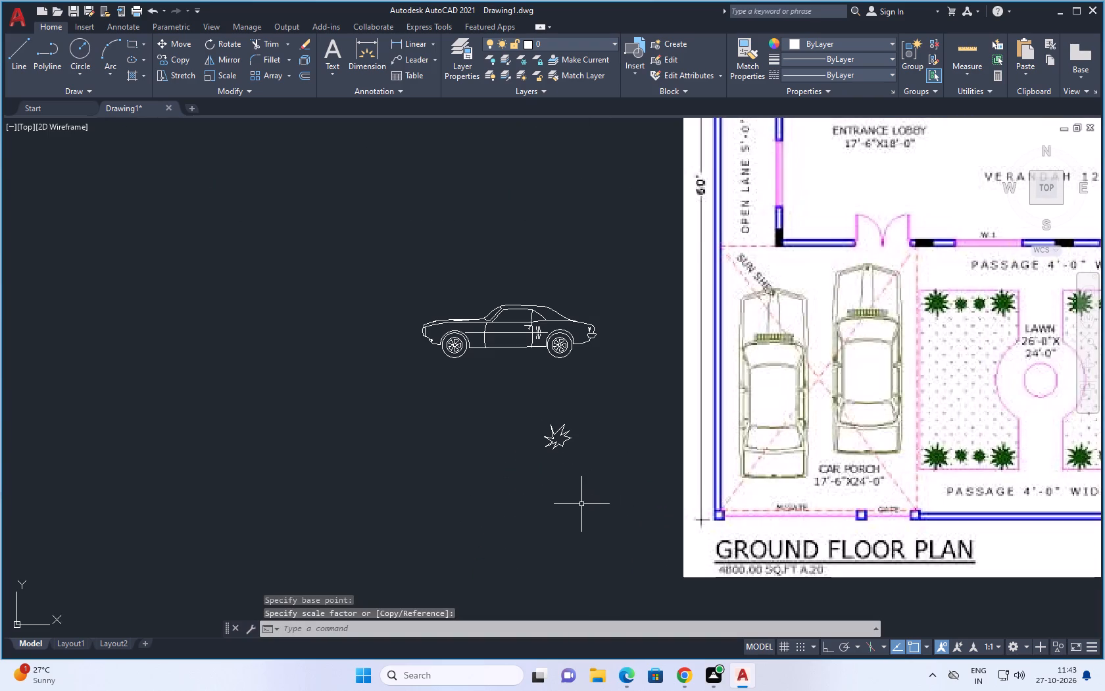
{"action": "scroll", "coordinate": [576, 469], "scroll_direction": "up", "scroll_amount": 4}
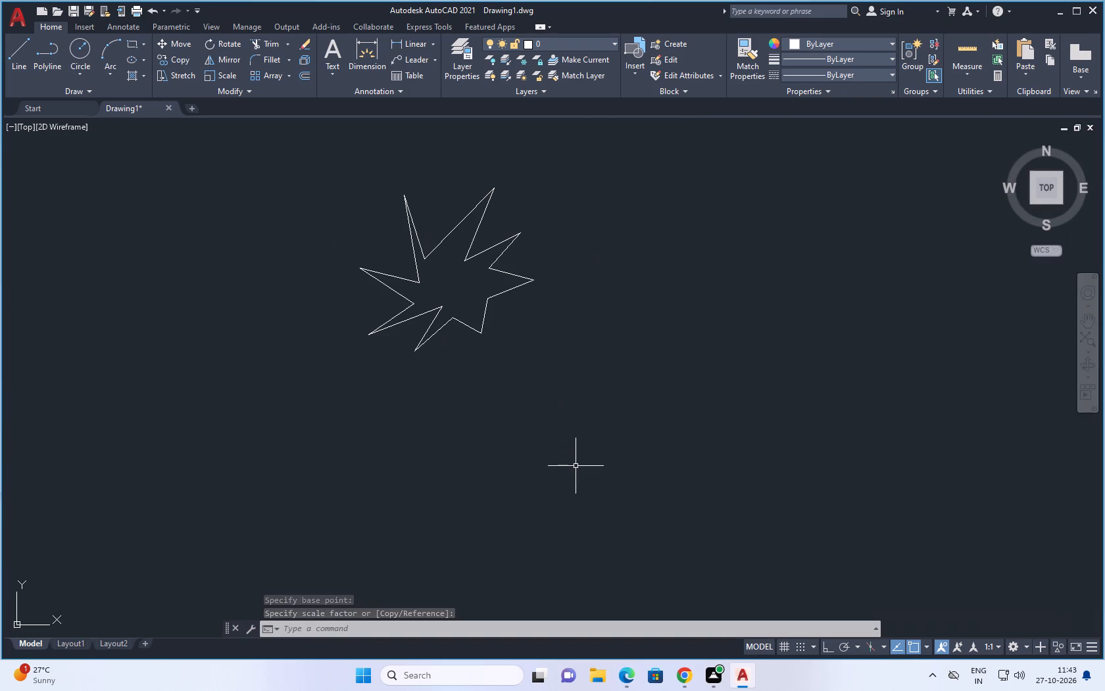
{"action": "scroll", "coordinate": [564, 491], "scroll_direction": "down", "scroll_amount": 1}
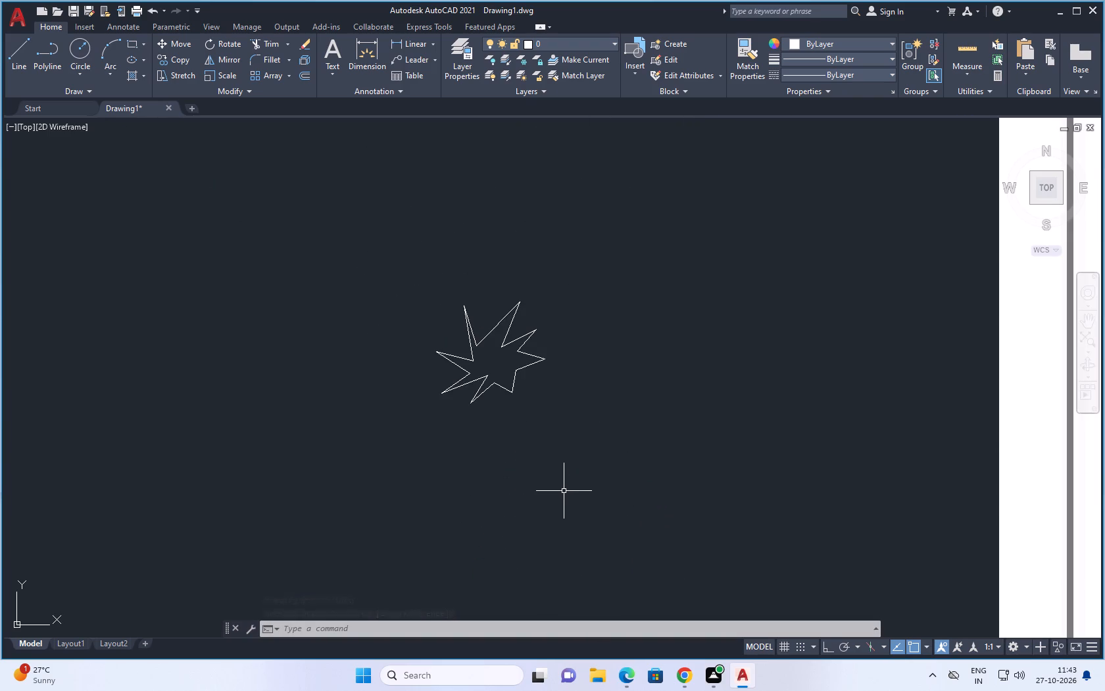
{"action": "scroll", "coordinate": [564, 491], "scroll_direction": "down", "scroll_amount": 2}
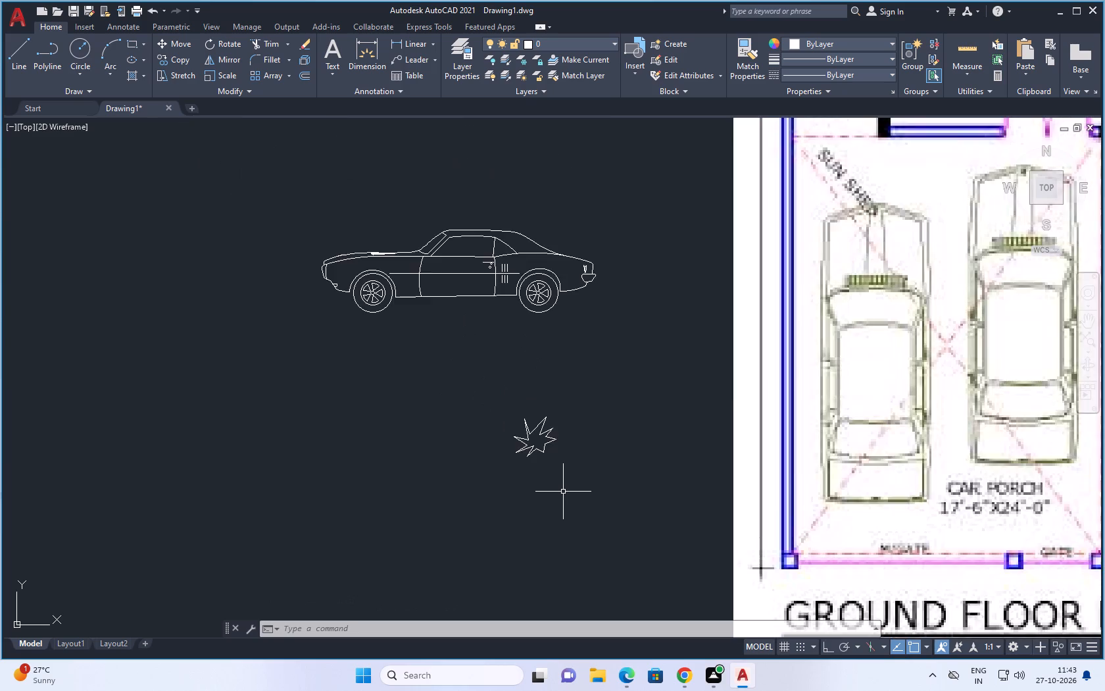
{"action": "scroll", "coordinate": [563, 492], "scroll_direction": "down", "scroll_amount": 1}
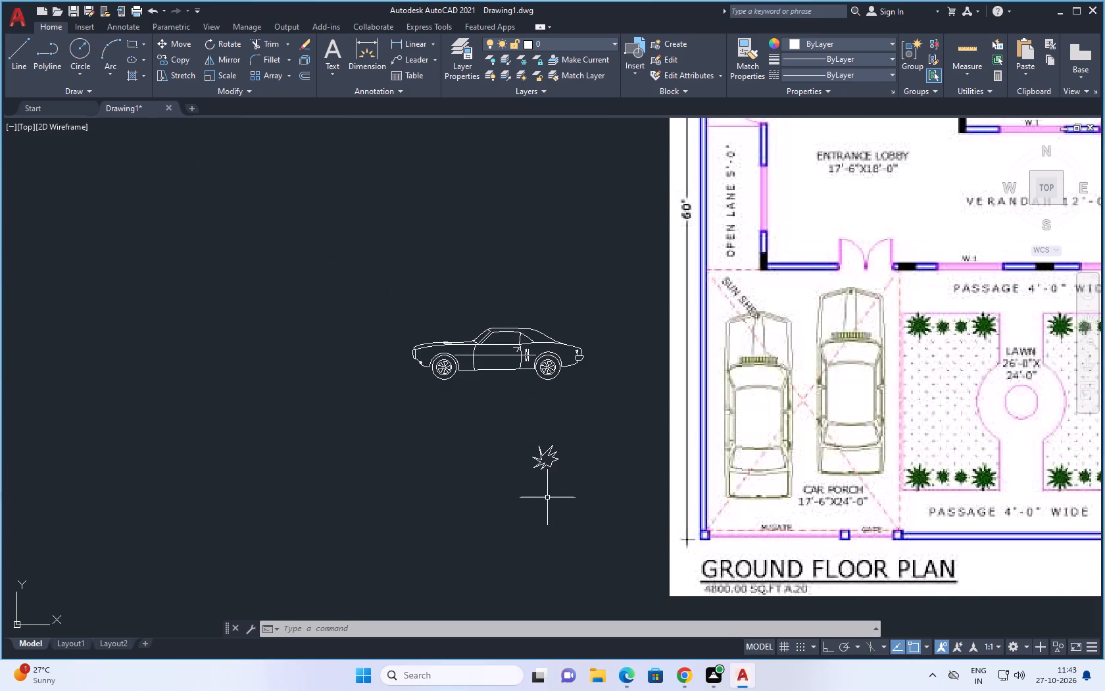
{"action": "scroll", "coordinate": [547, 498], "scroll_direction": "up", "scroll_amount": 1}
{"action": "scroll", "coordinate": [547, 498], "scroll_direction": "down", "scroll_amount": 2}
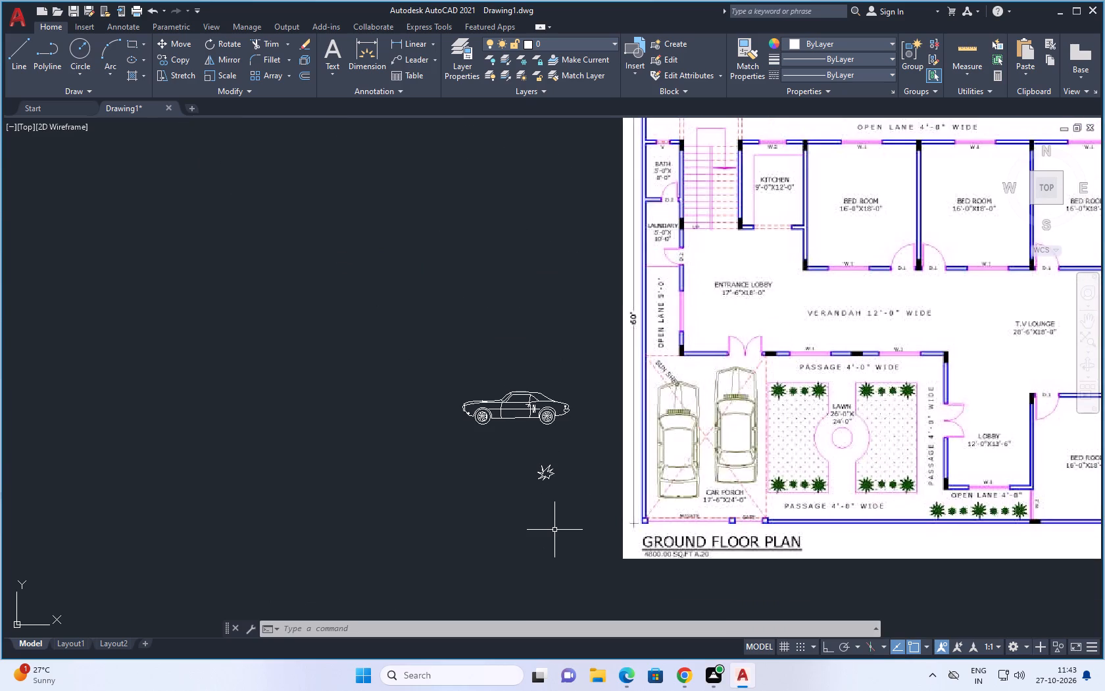
Start a new, larger plant outline below the existing one, drawing its top, upper-right and right spikes with connected lines.
{"action": "type", "text": "l"}
{"action": "key", "text": "space"}
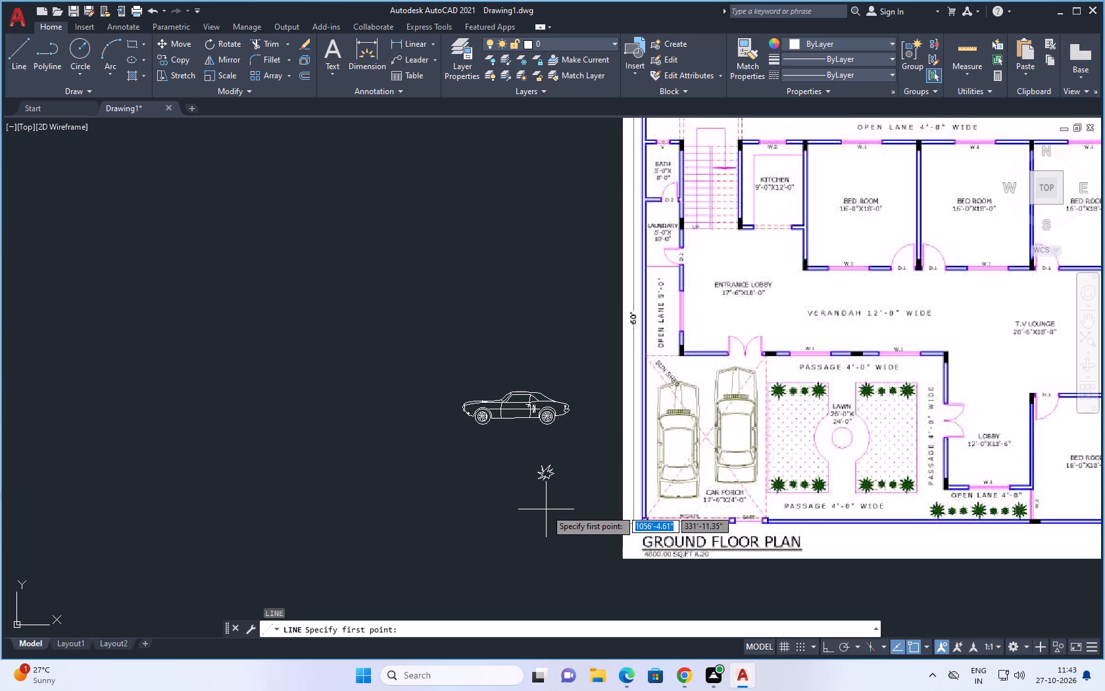
{"action": "scroll", "coordinate": [546, 509], "scroll_direction": "up", "scroll_amount": 4}
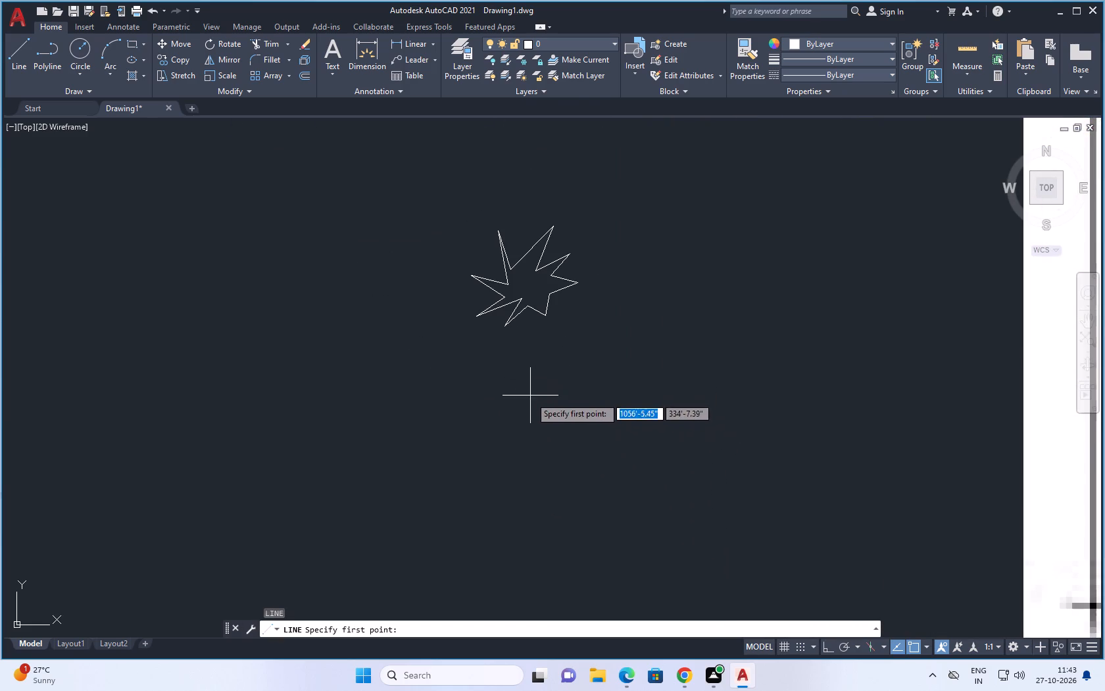
{"action": "left_click", "coordinate": [532, 415]}
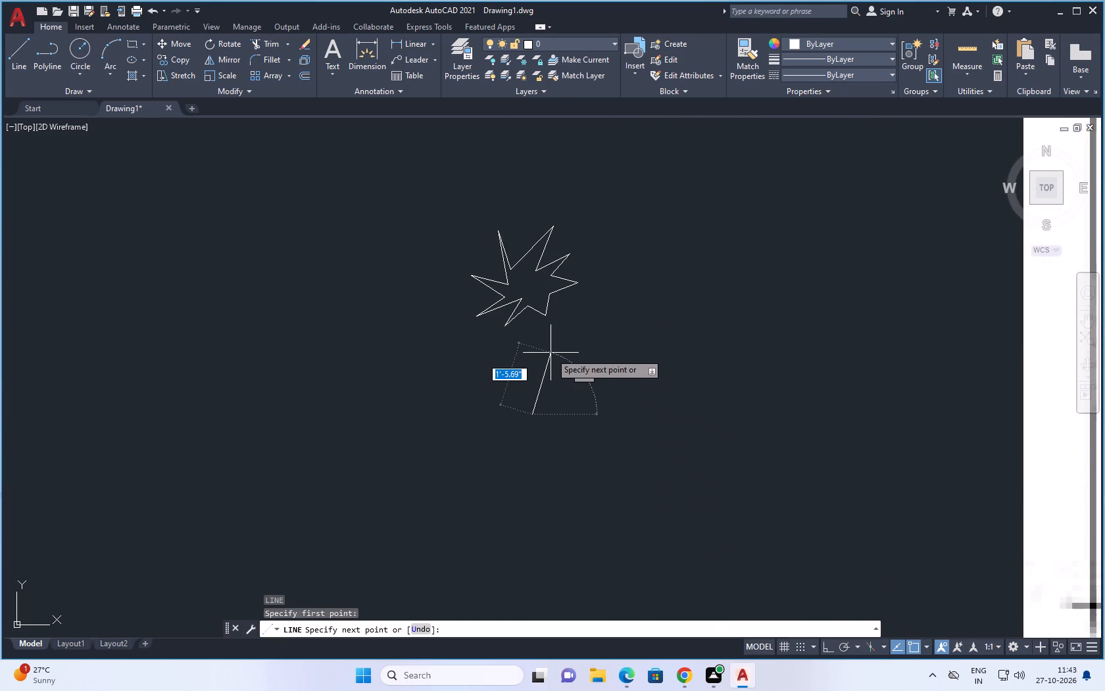
{"action": "left_click", "coordinate": [551, 353]}
{"action": "left_click", "coordinate": [566, 419]}
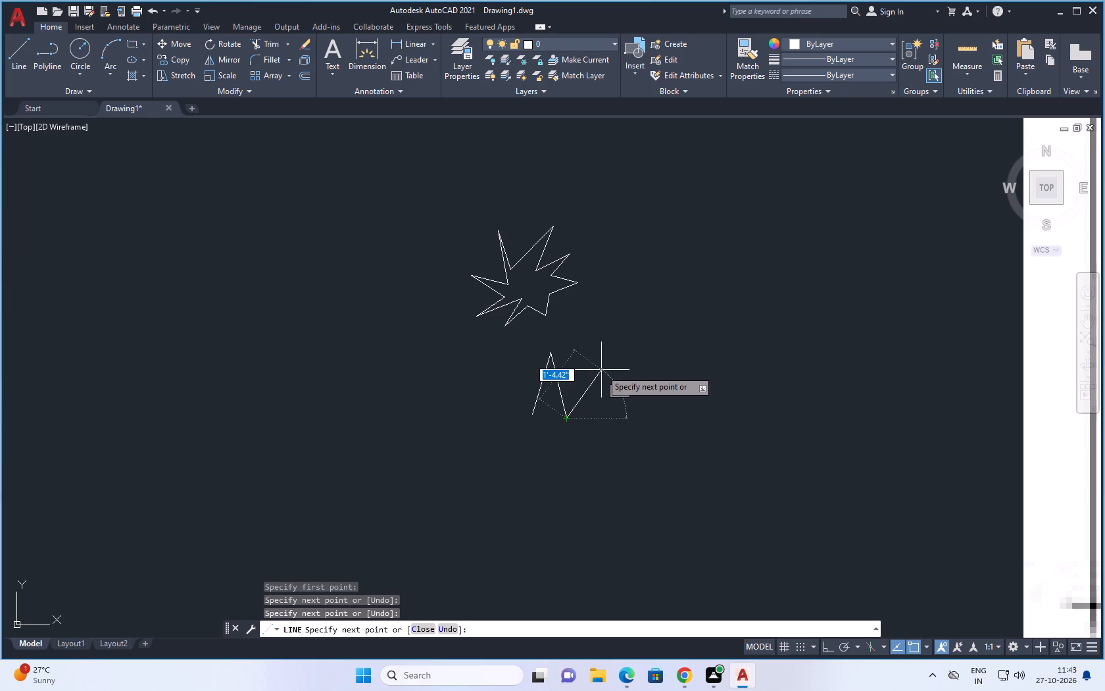
{"action": "left_click", "coordinate": [602, 381]}
{"action": "left_click", "coordinate": [579, 436]}
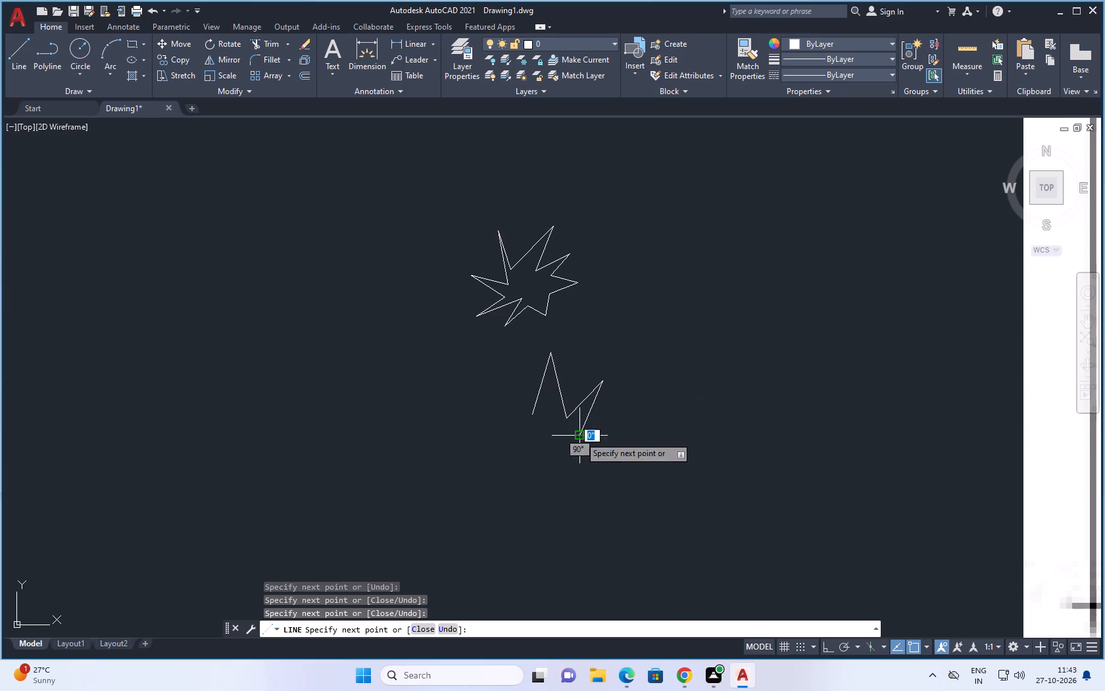
{"action": "left_click", "coordinate": [653, 437]}
{"action": "left_click", "coordinate": [582, 469]}
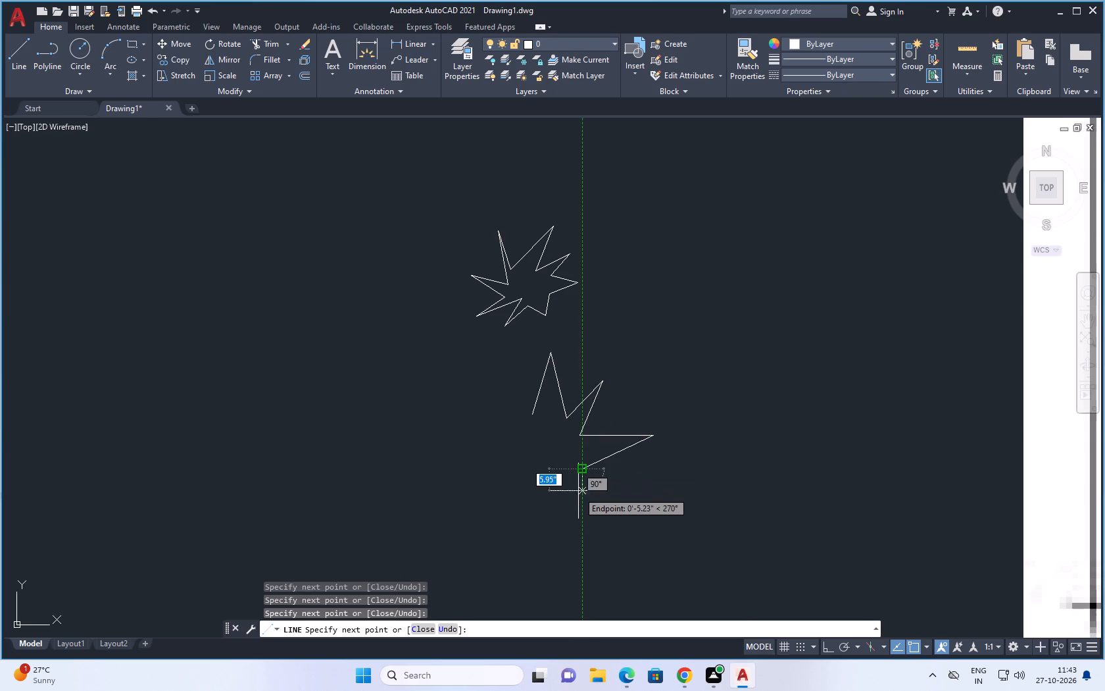
Draw the two bottom, left and upper-left spikes, close the new plant outline at its starting point and end the line.
{"action": "left_click", "coordinate": [606, 515]}
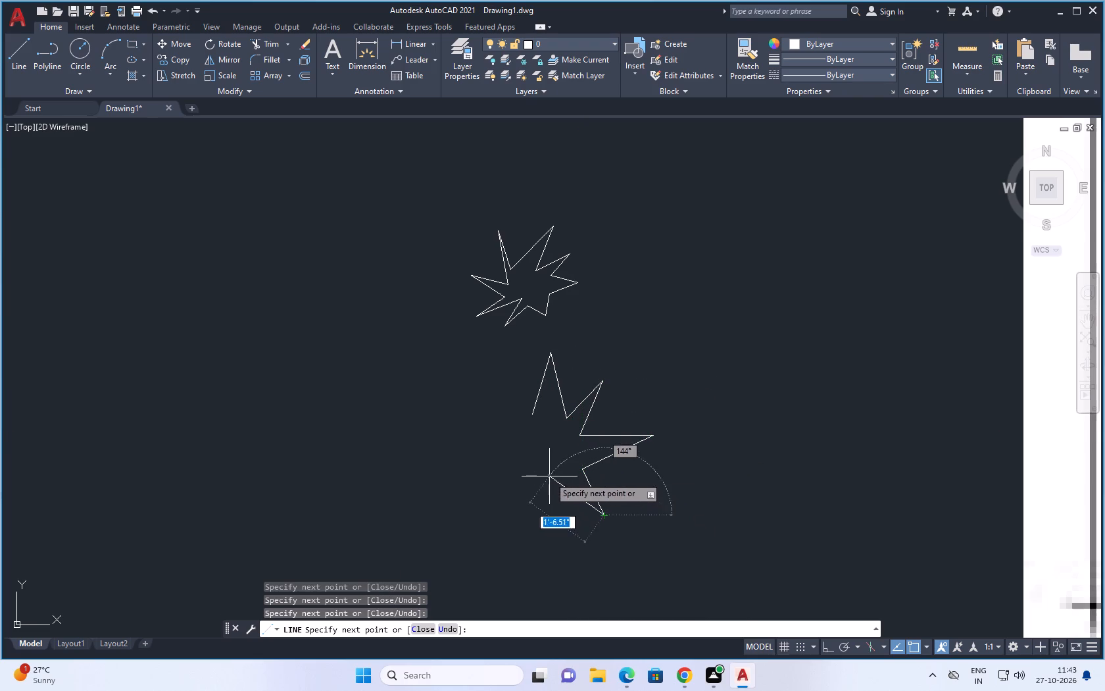
{"action": "left_click", "coordinate": [549, 476]}
{"action": "left_click", "coordinate": [522, 526]}
{"action": "left_click", "coordinate": [529, 467]}
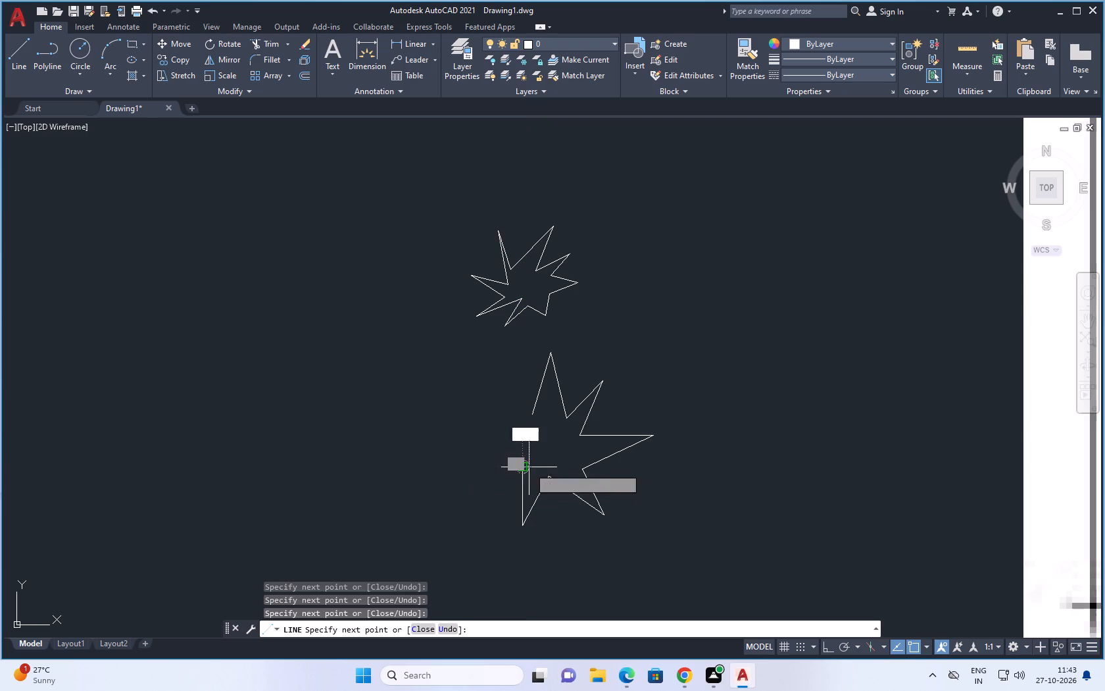
{"action": "left_click", "coordinate": [423, 494]}
{"action": "left_click", "coordinate": [505, 449]}
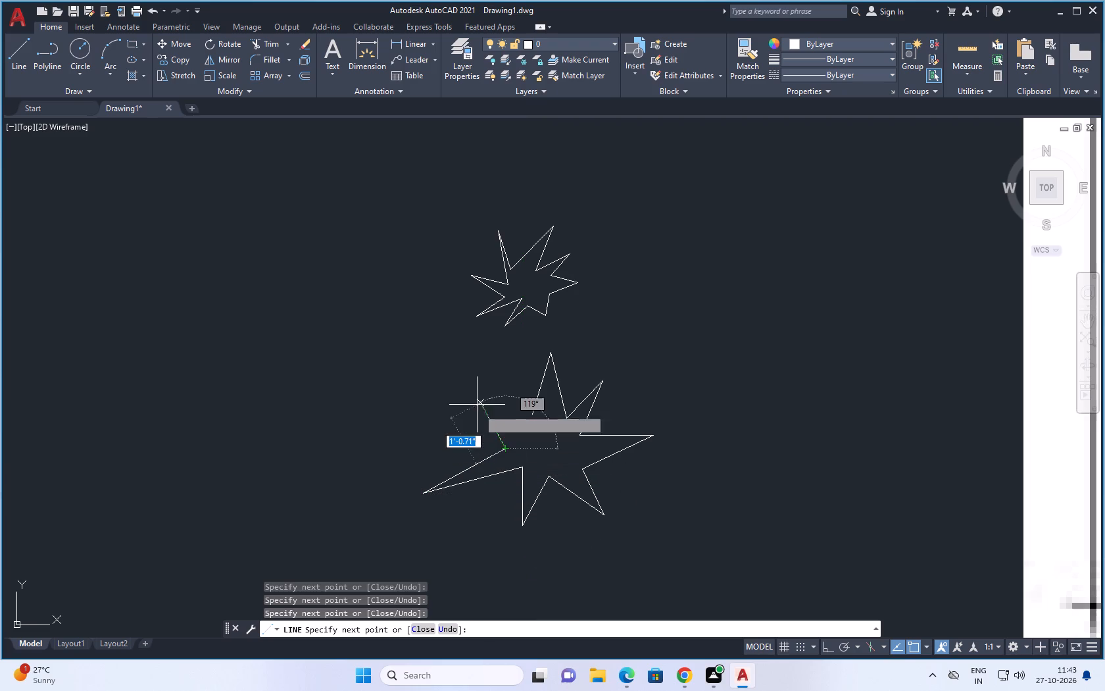
{"action": "left_click", "coordinate": [471, 387]}
{"action": "left_click", "coordinate": [531, 417]}
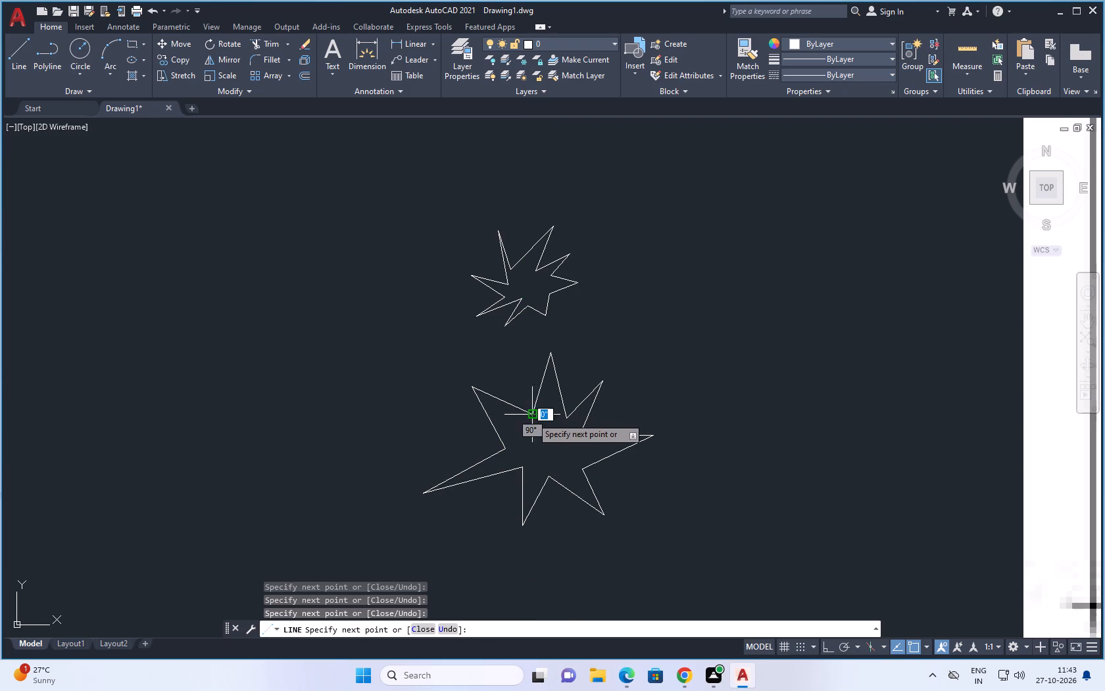
{"action": "key", "text": "space"}
Delete the earlier, smaller plant group above the new star outline.
{"action": "scroll", "coordinate": [619, 459], "scroll_direction": "down", "scroll_amount": 1}
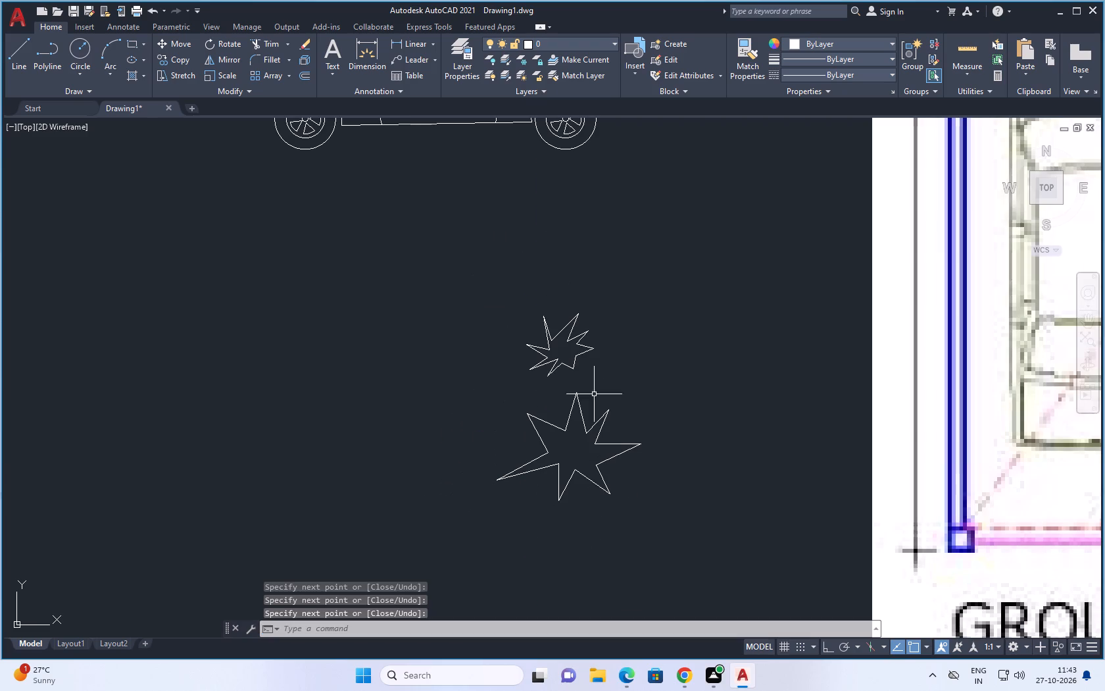
{"action": "left_click", "coordinate": [585, 346]}
{"action": "key", "text": "Delete"}
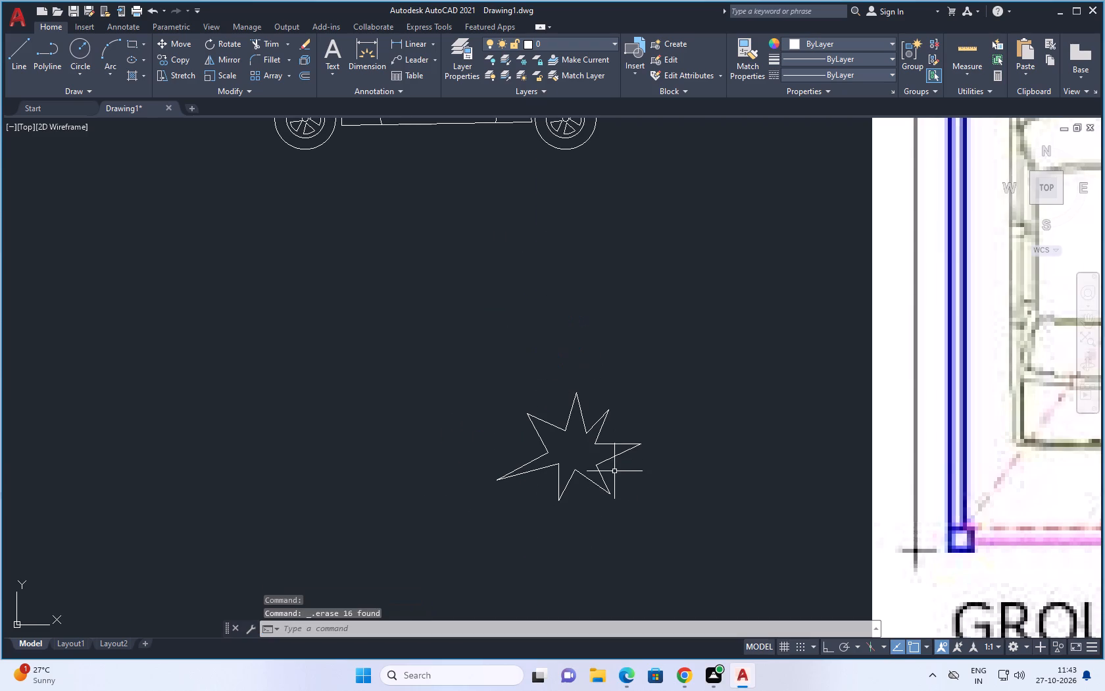
Group all the line segments of the new star-shaped plant outline.
{"action": "left_click_drag", "start_coordinate": [663, 376], "coordinate": [460, 369]}
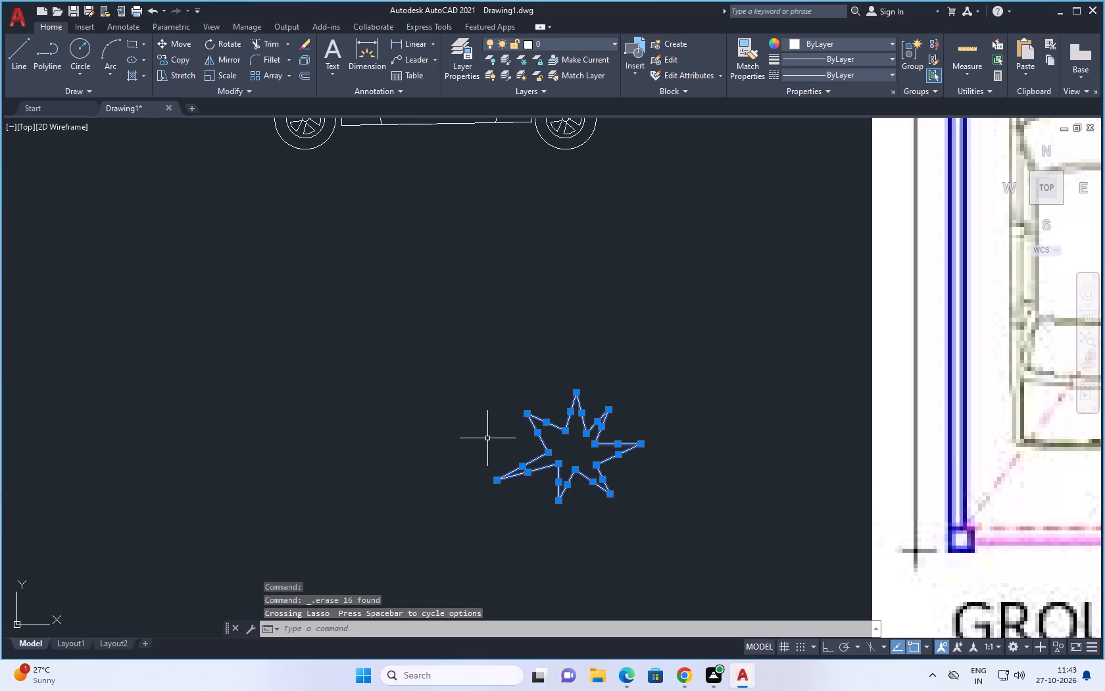
{"action": "type", "text": "g"}
{"action": "key", "text": "space"}
Copy the grouped star plant into the redrawn plan's upper-left lawn bed, placing two copies side by side.
{"action": "scroll", "coordinate": [565, 476], "scroll_direction": "down", "scroll_amount": 4}
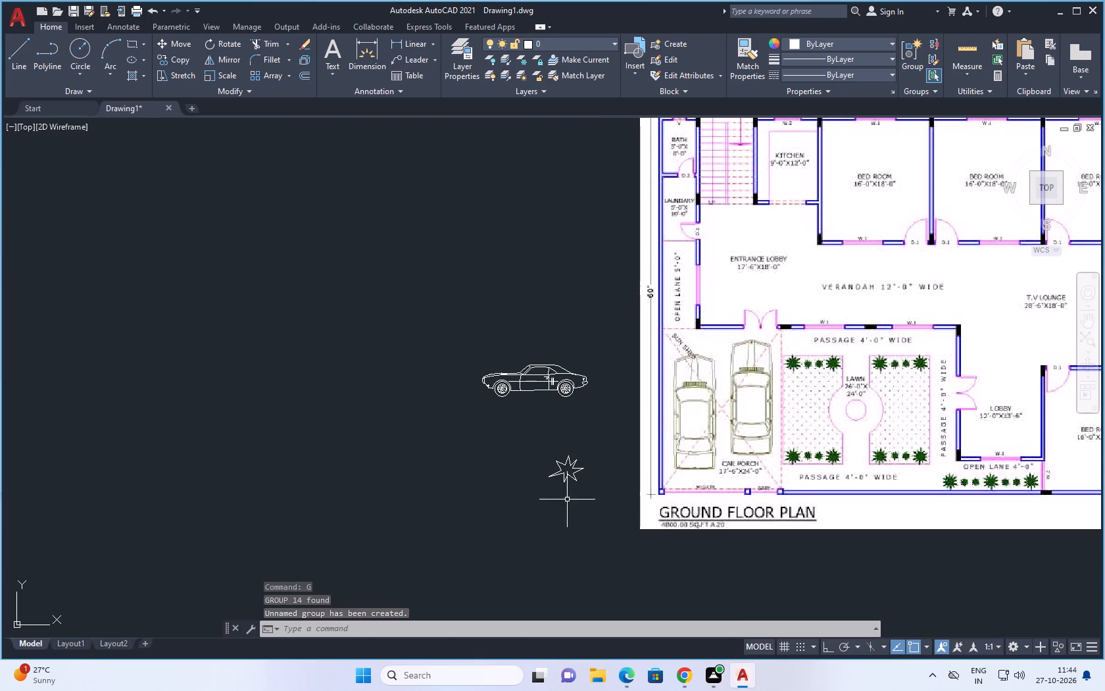
{"action": "scroll", "coordinate": [574, 463], "scroll_direction": "up", "scroll_amount": 2}
{"action": "scroll", "coordinate": [574, 463], "scroll_direction": "down", "scroll_amount": 2}
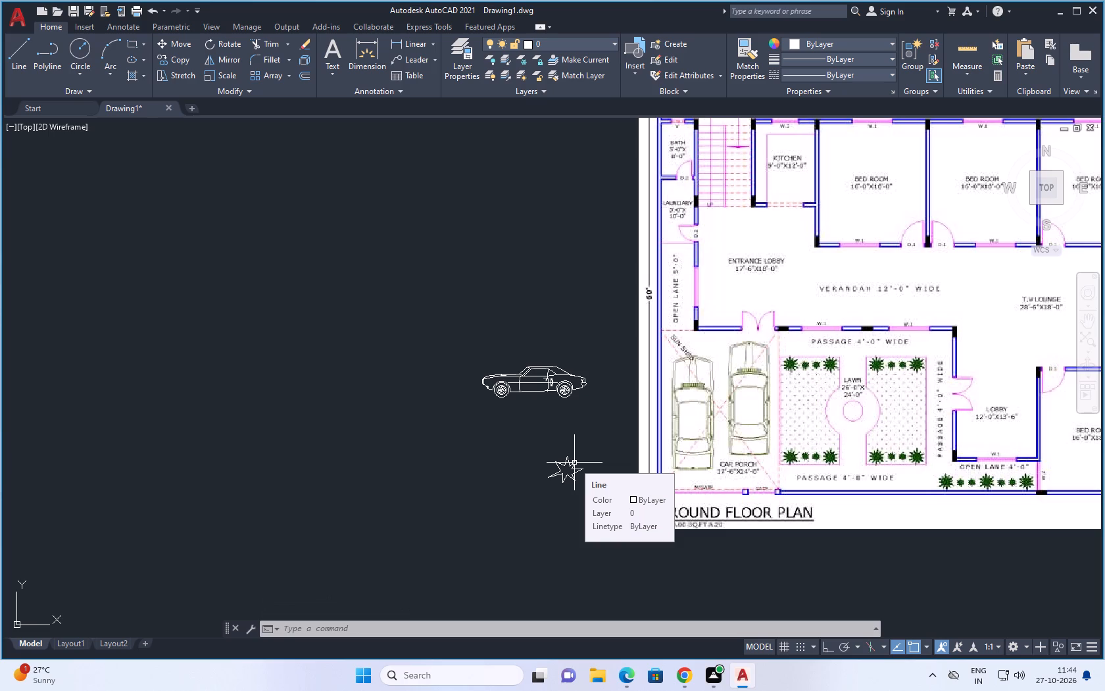
{"action": "scroll", "coordinate": [574, 463], "scroll_direction": "up", "scroll_amount": 1}
{"action": "scroll", "coordinate": [574, 463], "scroll_direction": "down", "scroll_amount": 1}
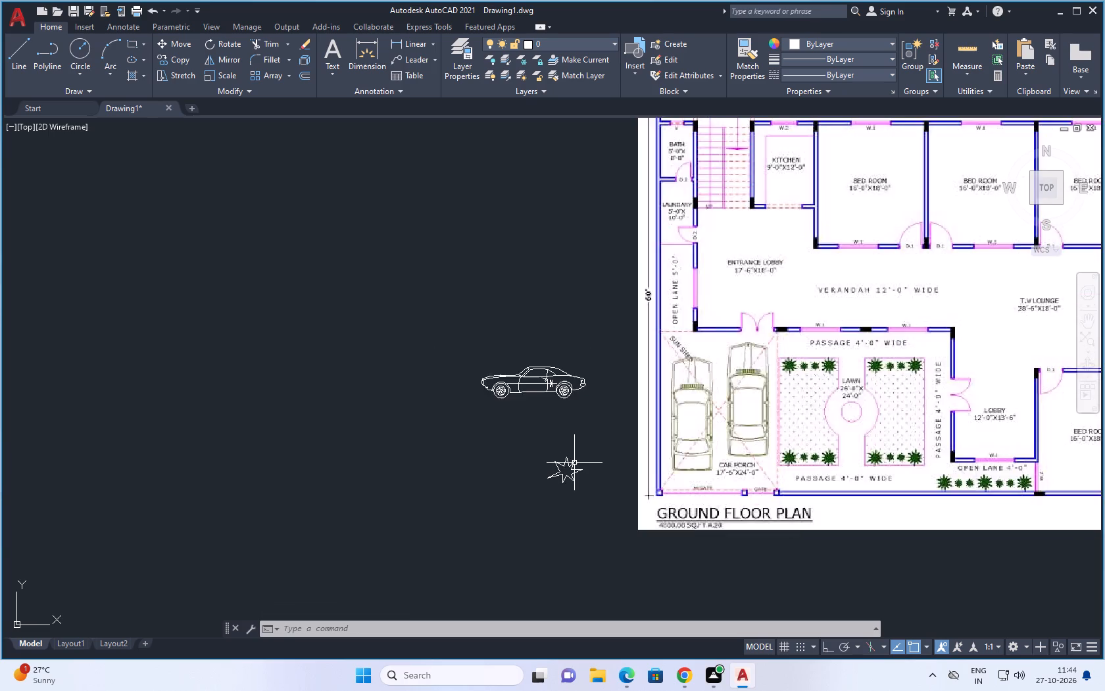
{"action": "scroll", "coordinate": [574, 463], "scroll_direction": "down", "scroll_amount": 1}
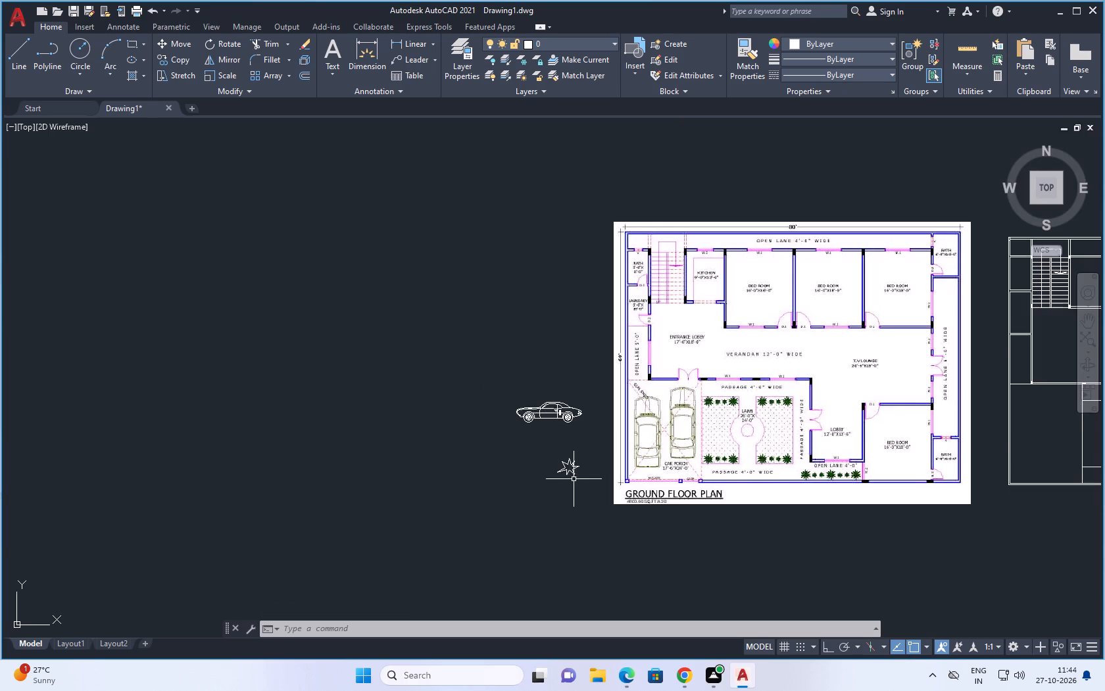
{"action": "scroll", "coordinate": [506, 494], "scroll_direction": "down", "scroll_amount": 1}
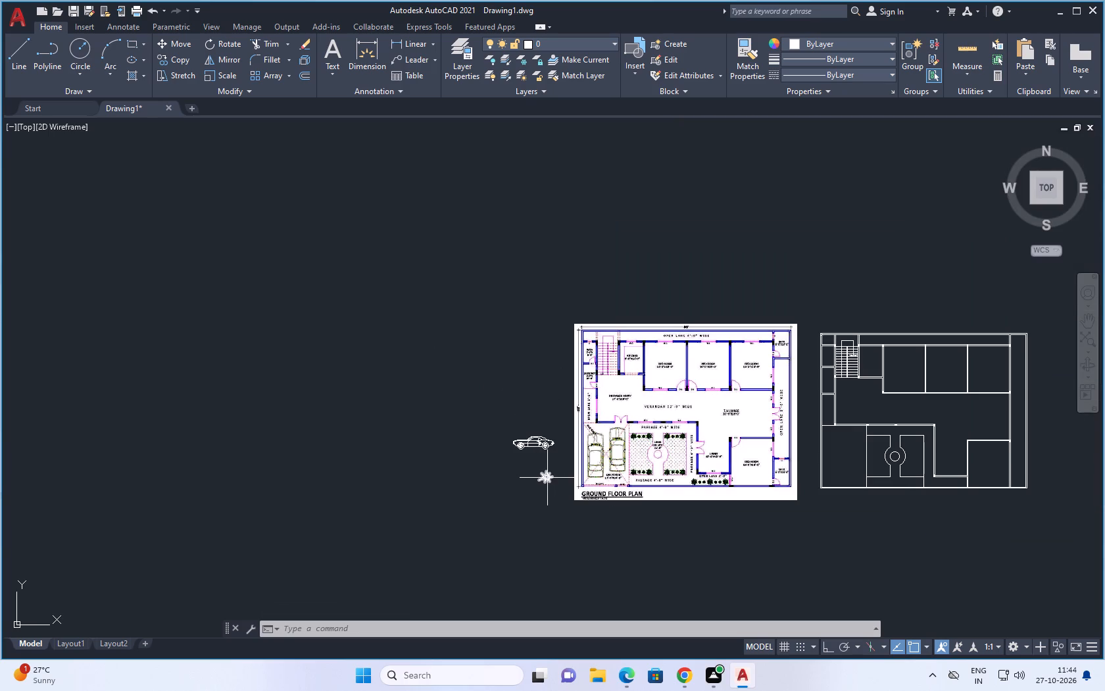
{"action": "left_click", "coordinate": [547, 478]}
{"action": "right_click", "coordinate": [547, 478]}
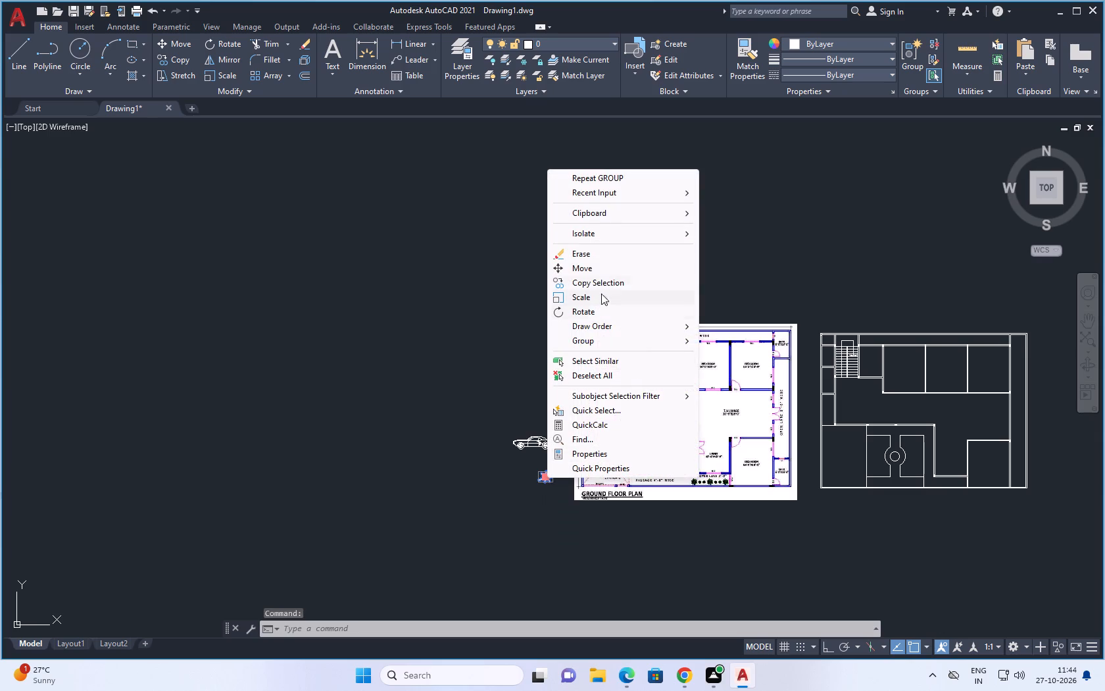
{"action": "left_click", "coordinate": [606, 278]}
{"action": "left_click", "coordinate": [538, 482]}
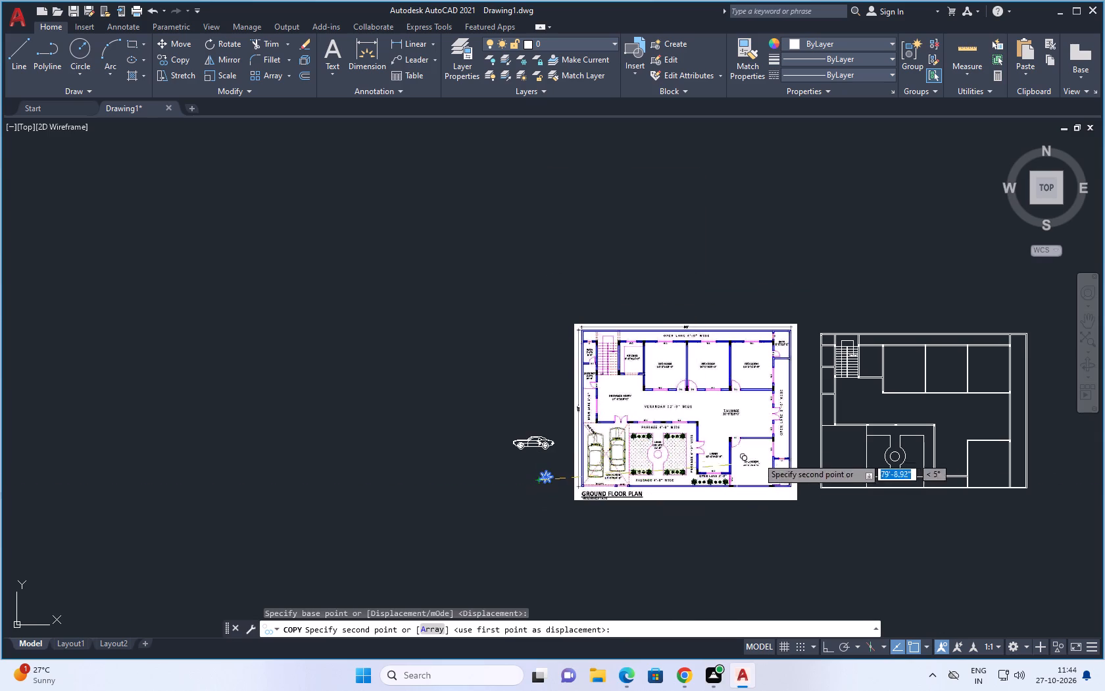
{"action": "scroll", "coordinate": [872, 440], "scroll_direction": "up", "scroll_amount": 4}
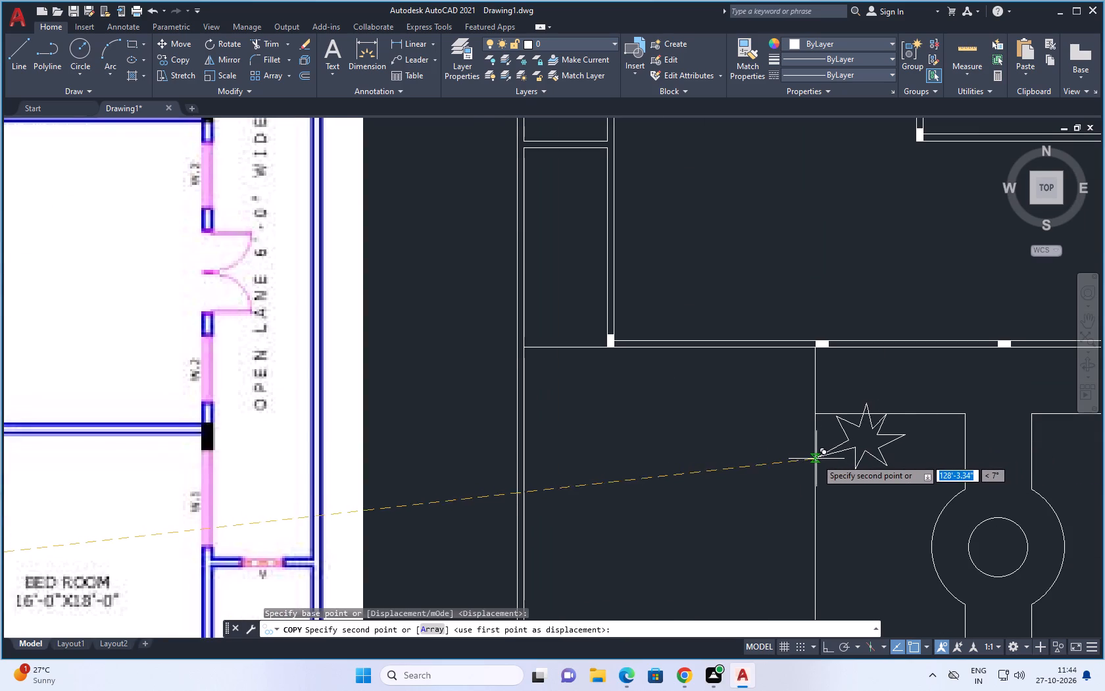
{"action": "left_click", "coordinate": [817, 468]}
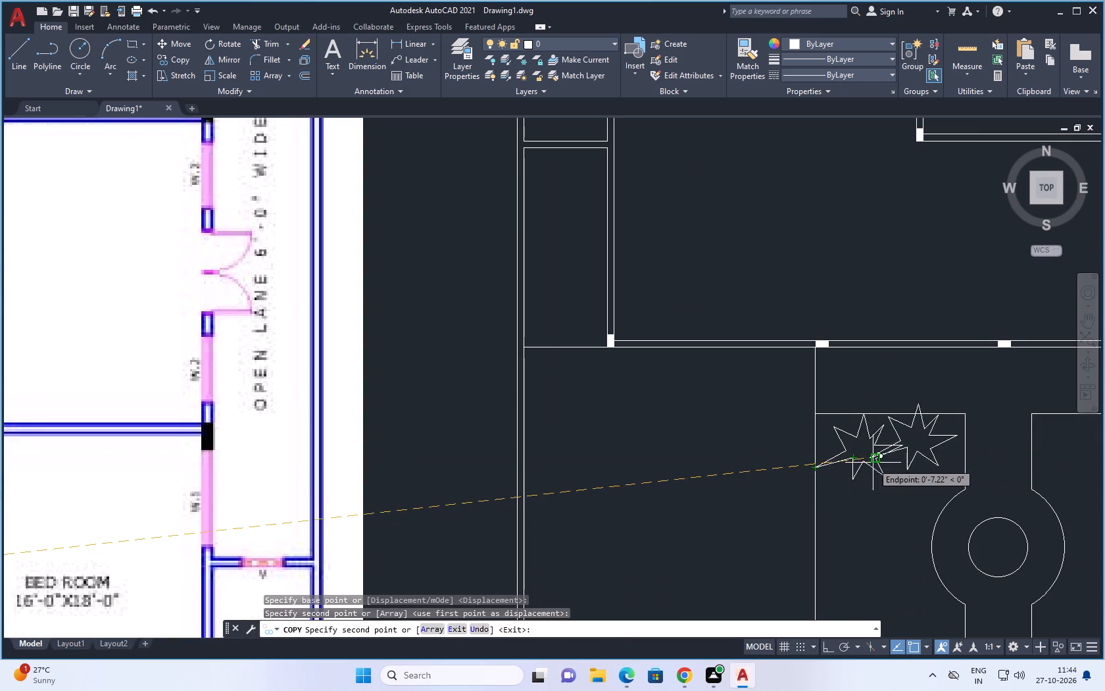
{"action": "left_click", "coordinate": [881, 464]}
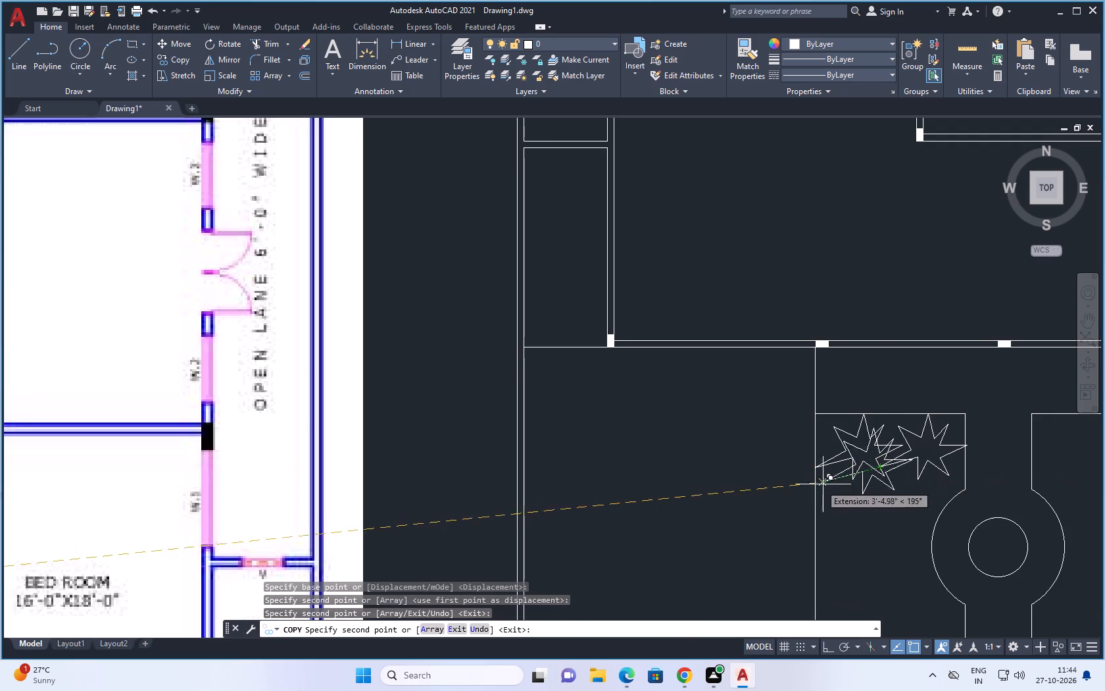
{"action": "scroll", "coordinate": [796, 478], "scroll_direction": "down", "scroll_amount": 1}
{"action": "key", "text": "space"}
Scale down the right-hand plant in the upper-left lawn bed about its upper-right spike tip, fitting it inside the bed.
{"action": "scroll", "coordinate": [898, 460], "scroll_direction": "up", "scroll_amount": 4}
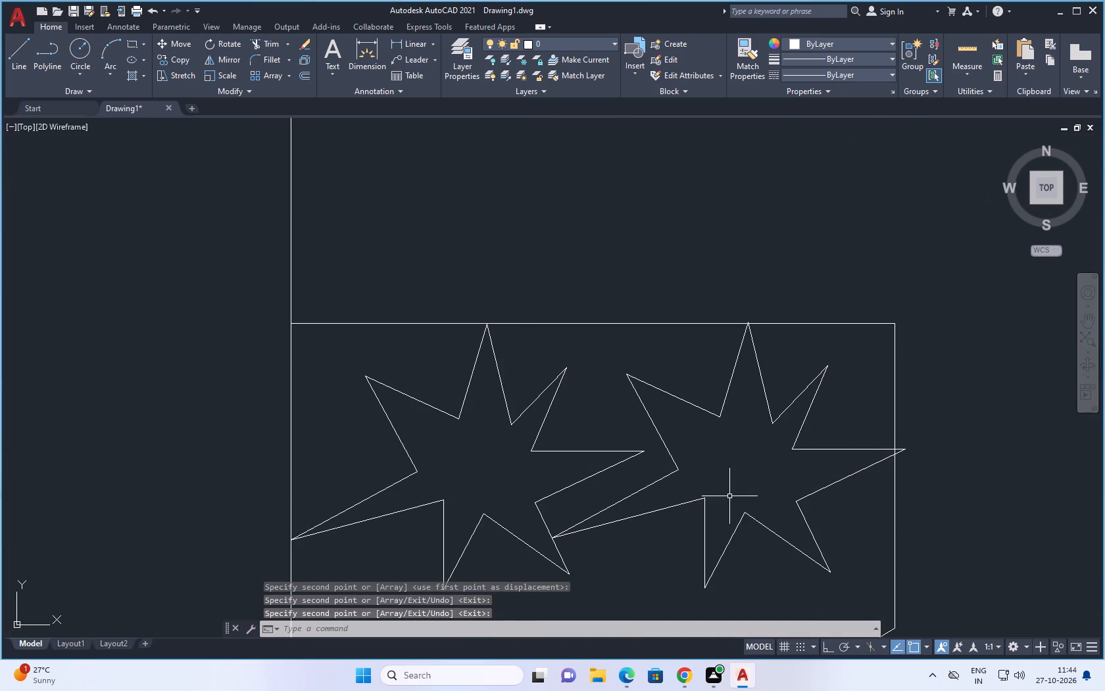
{"action": "left_click", "coordinate": [631, 495]}
{"action": "right_click", "coordinate": [631, 495]}
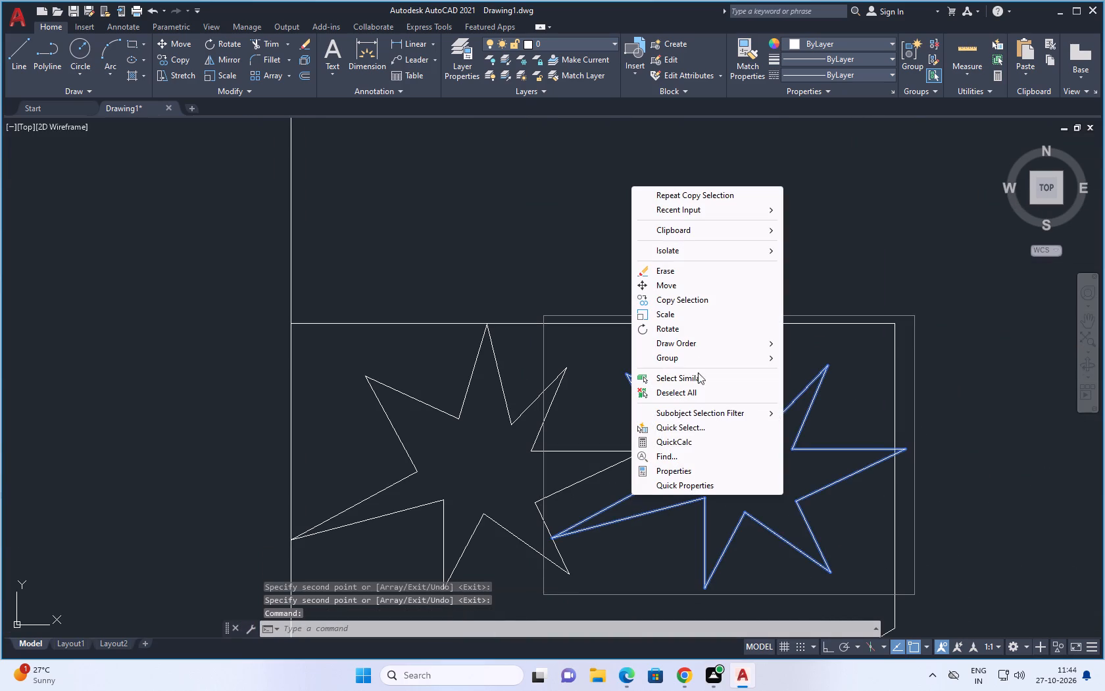
{"action": "left_click", "coordinate": [681, 313]}
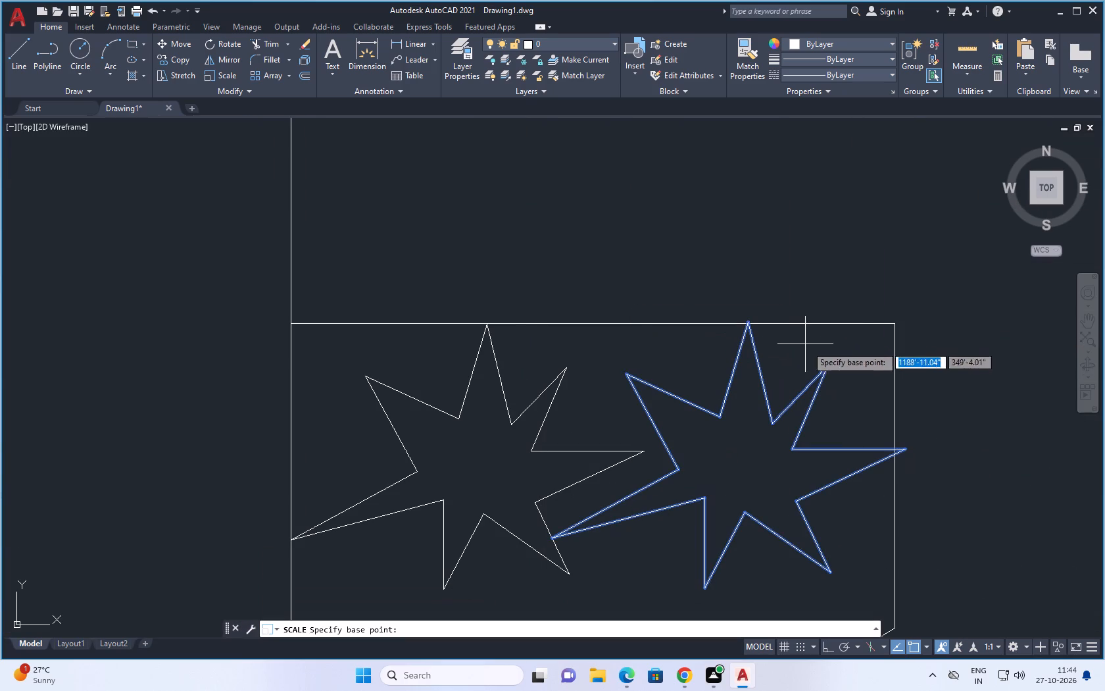
{"action": "left_click", "coordinate": [825, 365]}
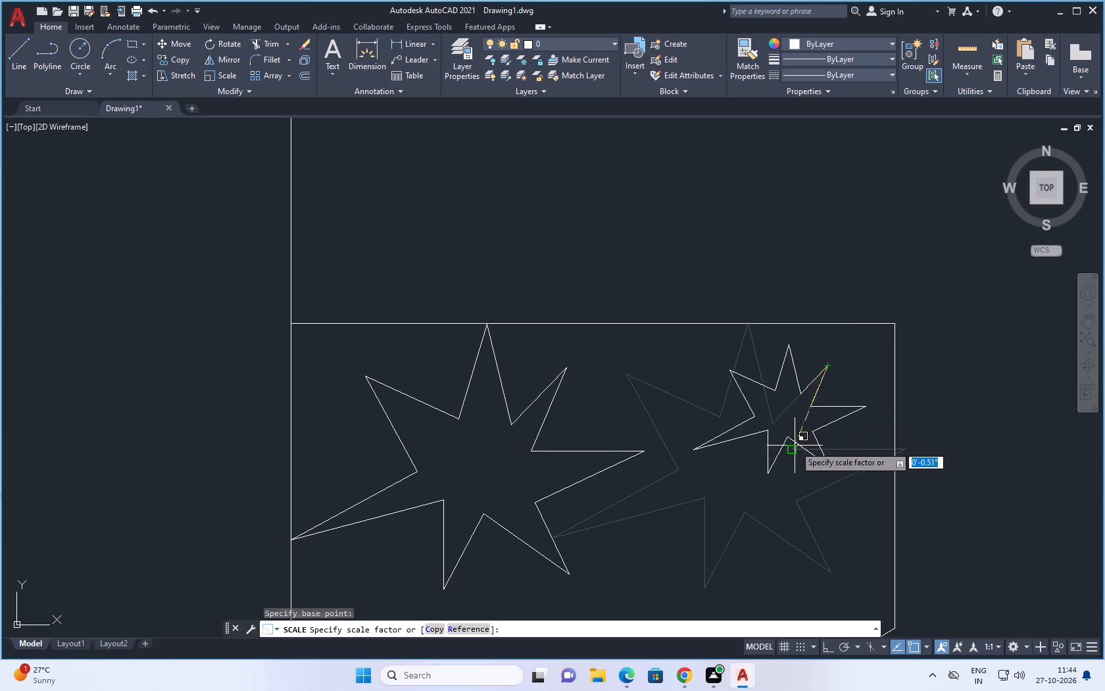
{"action": "left_click", "coordinate": [799, 493]}
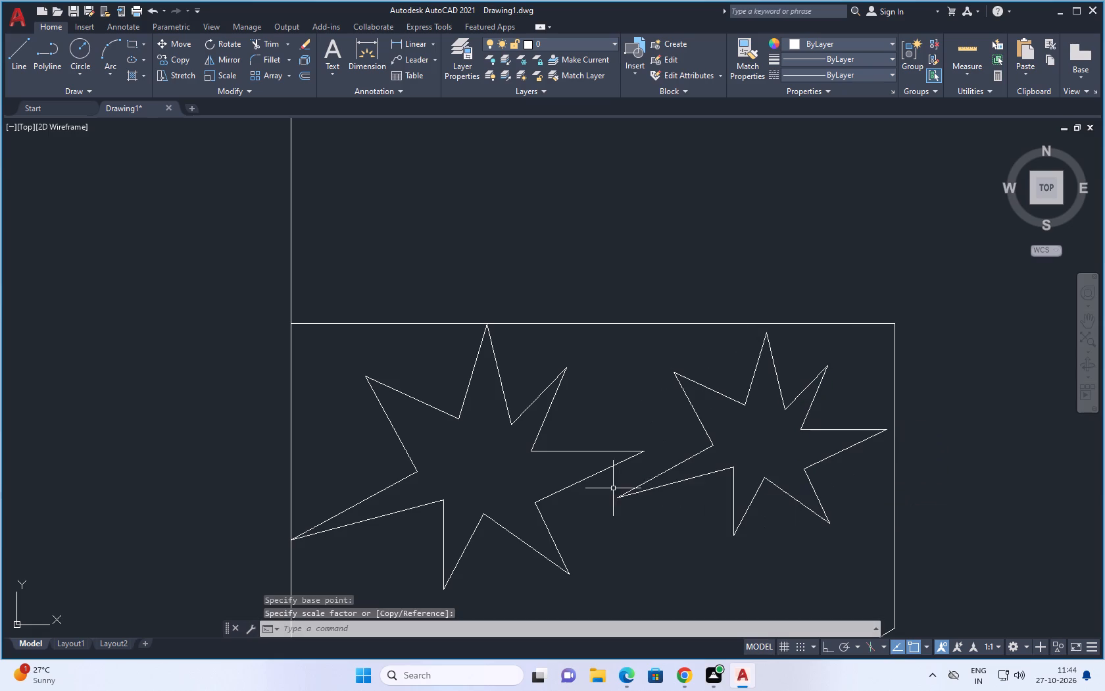
Scale down the left-hand plant in the same bed slightly, using its upper-right spike tip as the base point.
{"action": "left_click", "coordinate": [628, 459]}
{"action": "right_click", "coordinate": [628, 459]}
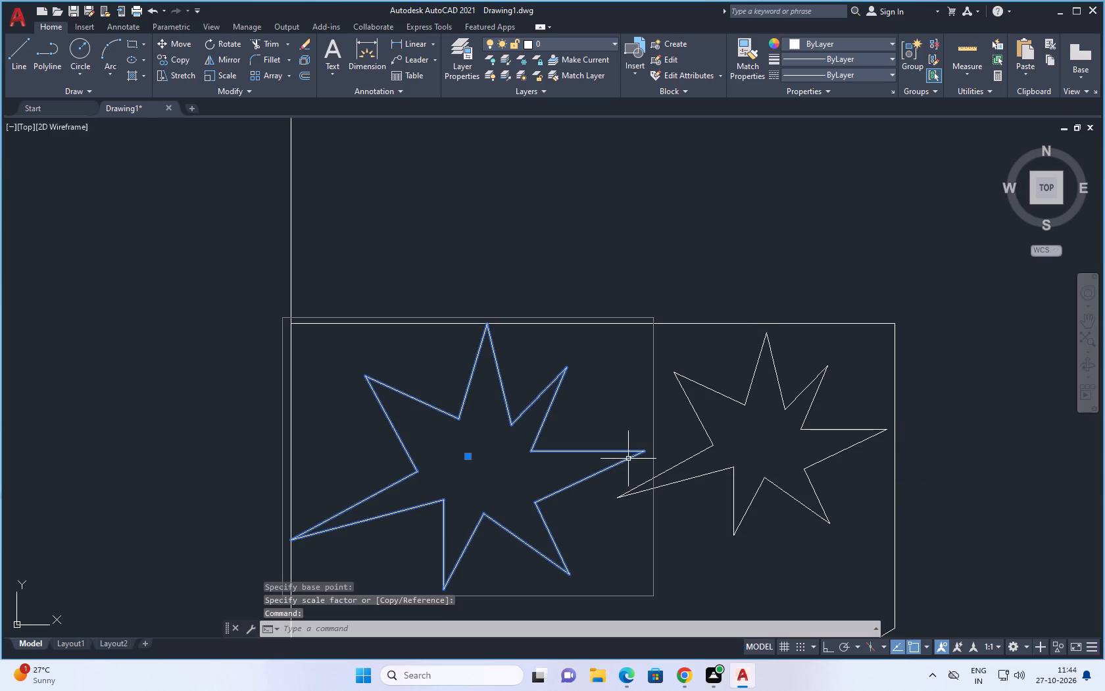
{"action": "left_click", "coordinate": [704, 273]}
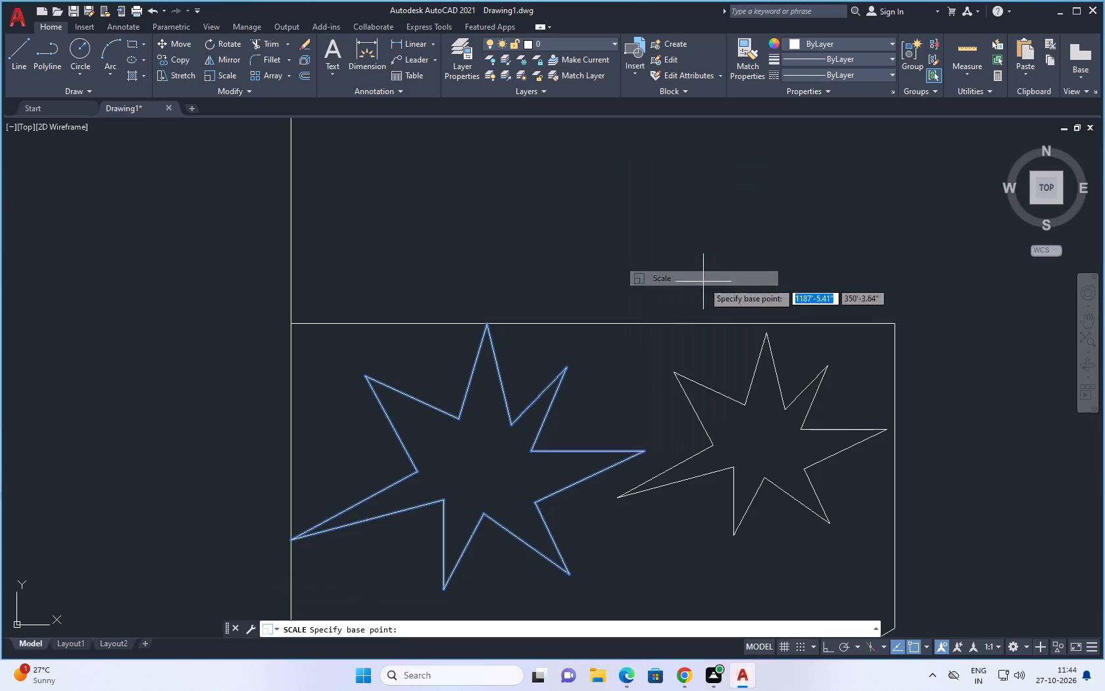
{"action": "left_click", "coordinate": [565, 369]}
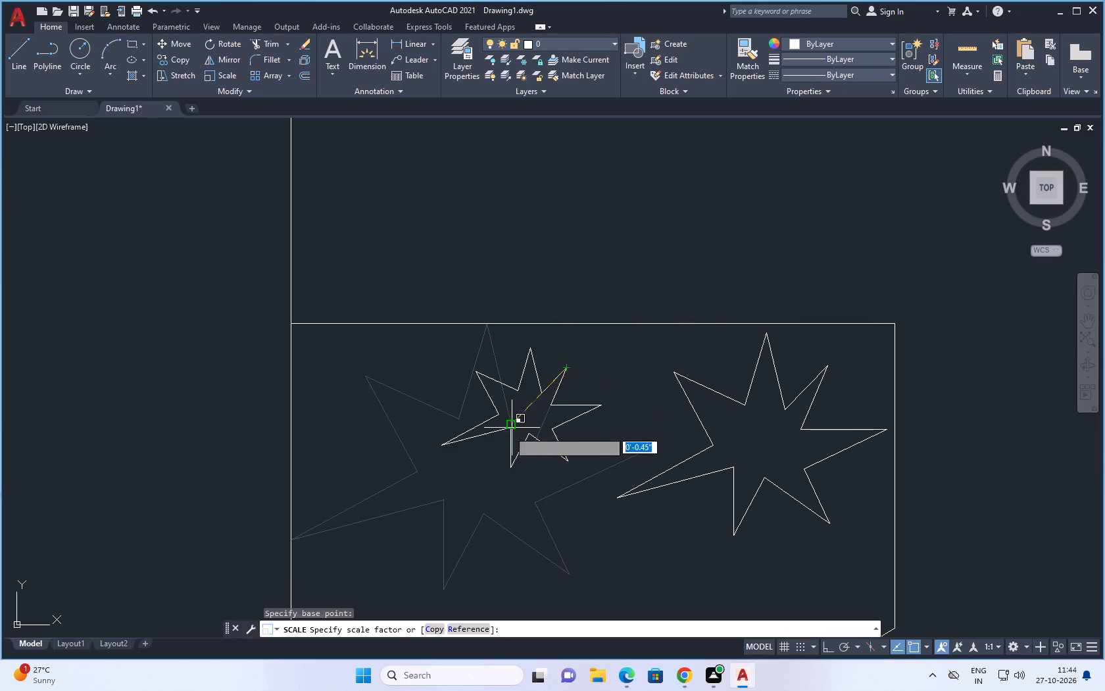
{"action": "left_click", "coordinate": [460, 486]}
Copy the left-hand scaled plant into the upper-right lawn bed, placing two copies side by side along its top edge.
{"action": "scroll", "coordinate": [514, 433], "scroll_direction": "down", "scroll_amount": 3}
{"action": "left_click", "coordinate": [504, 461]}
{"action": "right_click", "coordinate": [504, 461]}
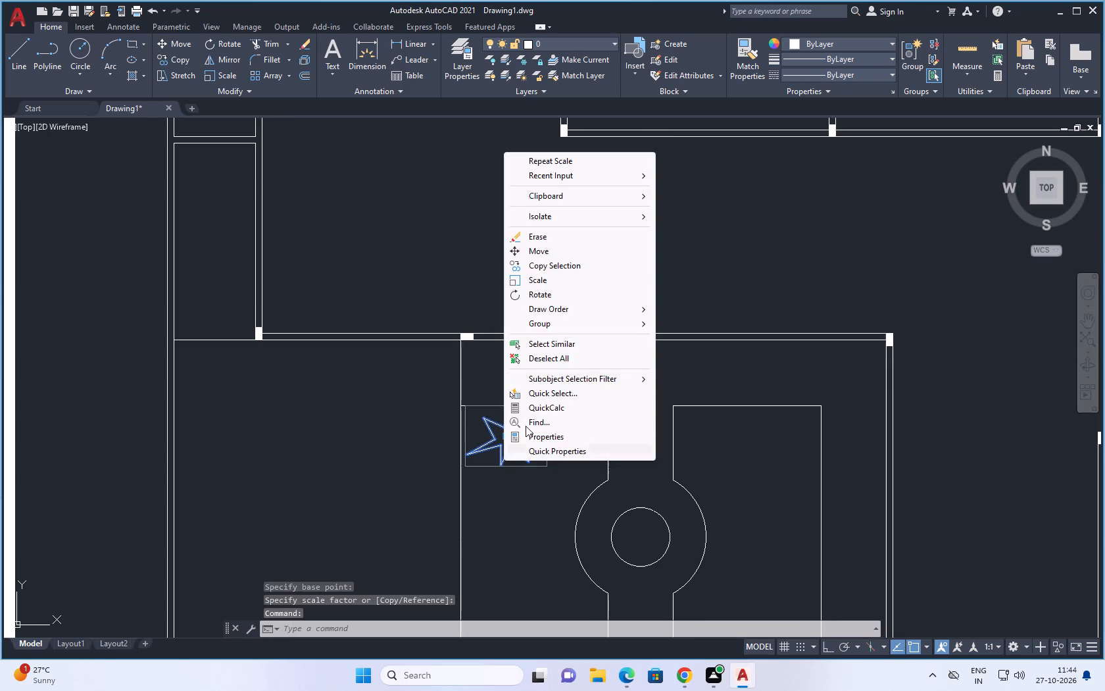
{"action": "left_click", "coordinate": [588, 267]}
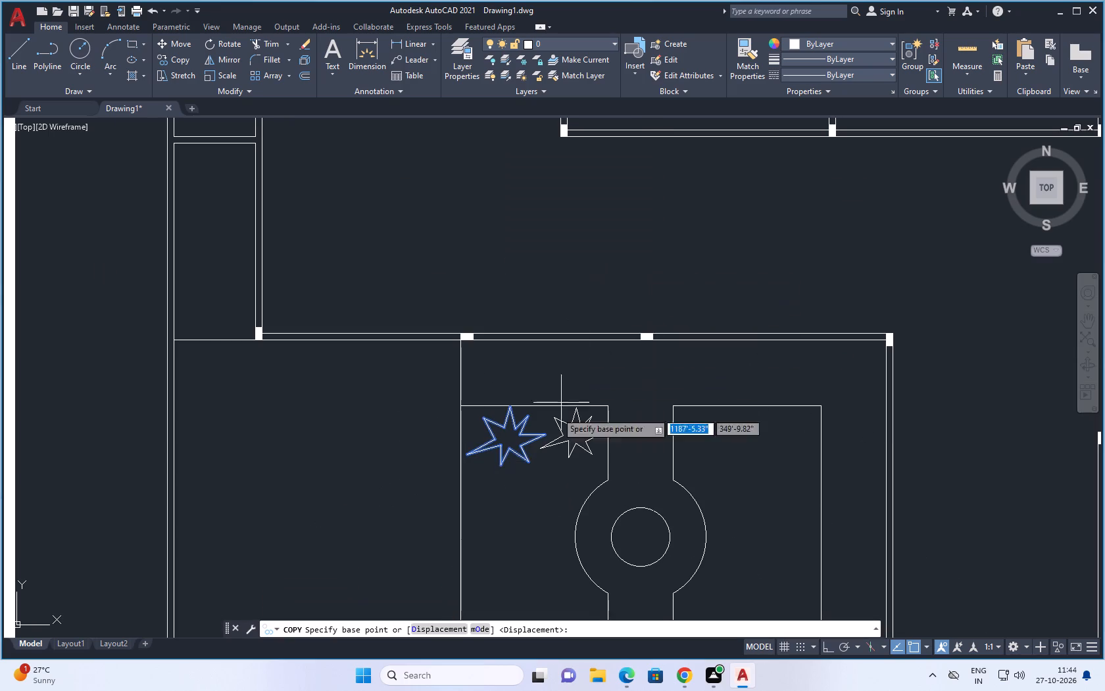
{"action": "left_click", "coordinate": [505, 461]}
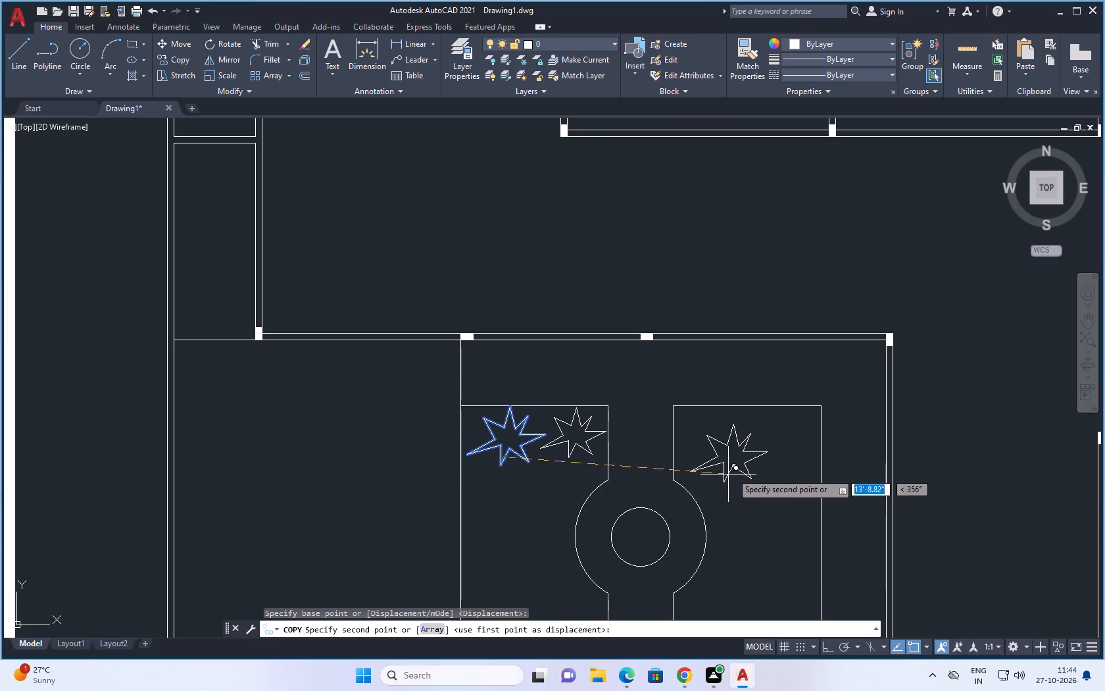
{"action": "left_click", "coordinate": [710, 457]}
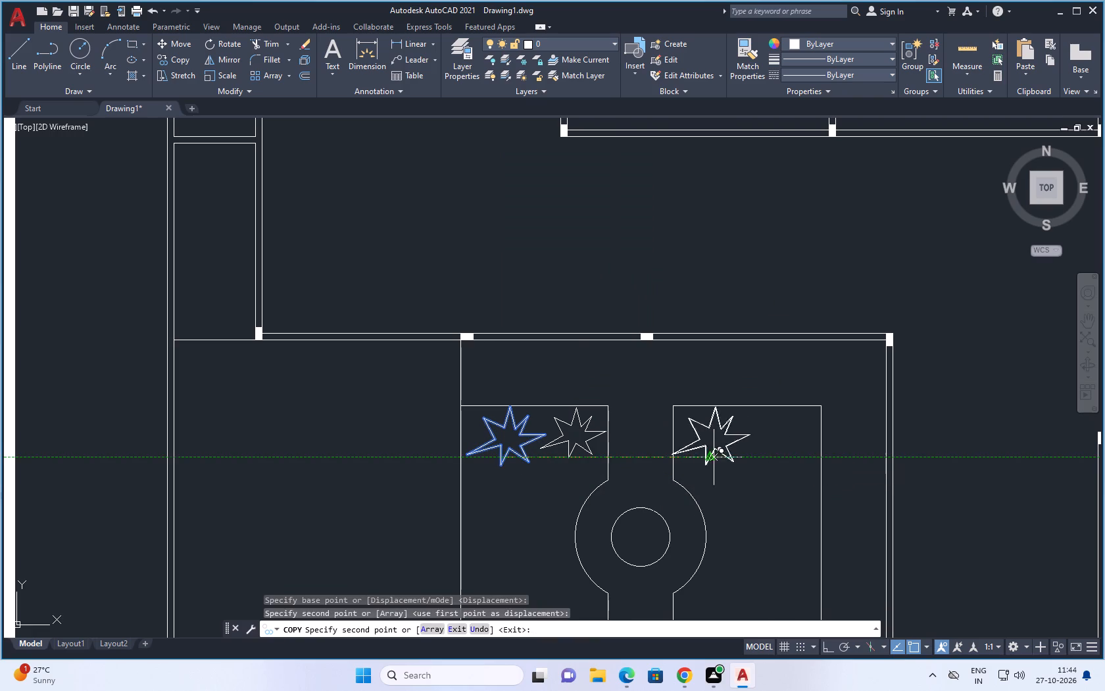
{"action": "left_click", "coordinate": [779, 451]}
Place four more copies of the plant along the bottom of the lawn, two in each lower bed.
{"action": "scroll", "coordinate": [780, 458], "scroll_direction": "down", "scroll_amount": 3}
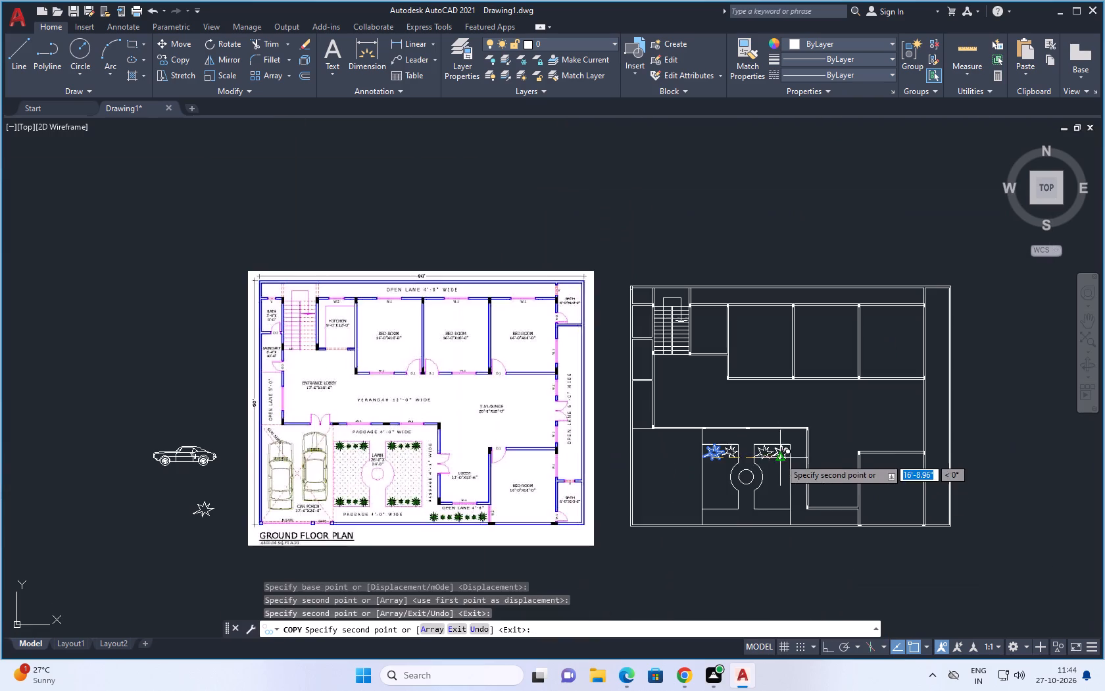
{"action": "scroll", "coordinate": [706, 501], "scroll_direction": "up", "scroll_amount": 3}
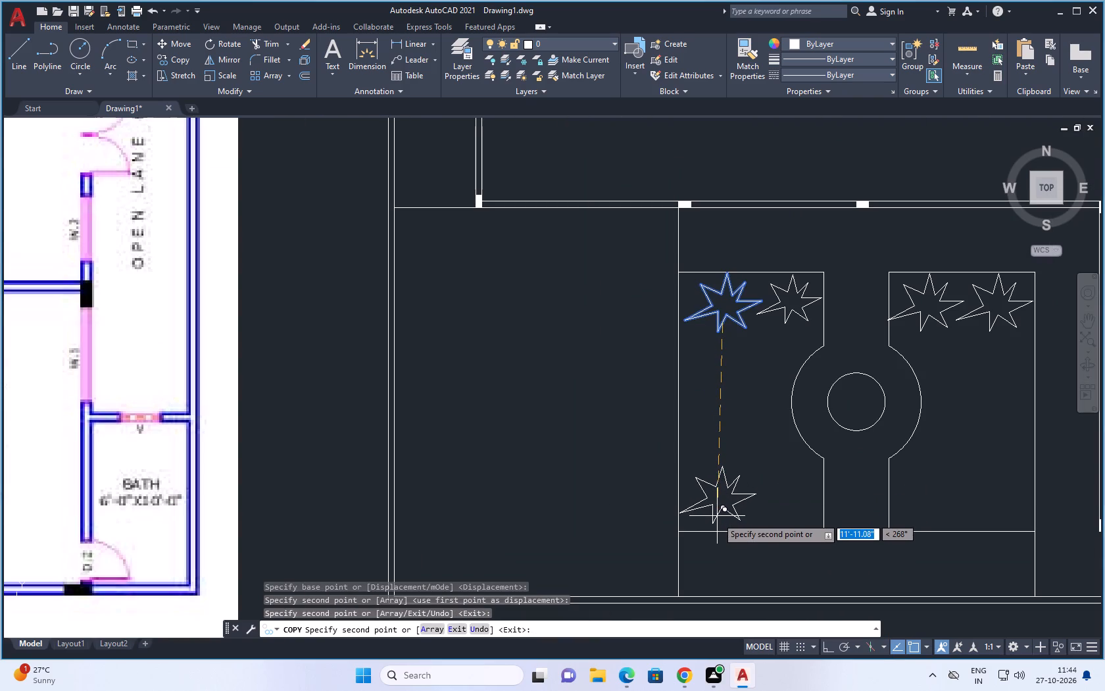
{"action": "left_click", "coordinate": [717, 521]}
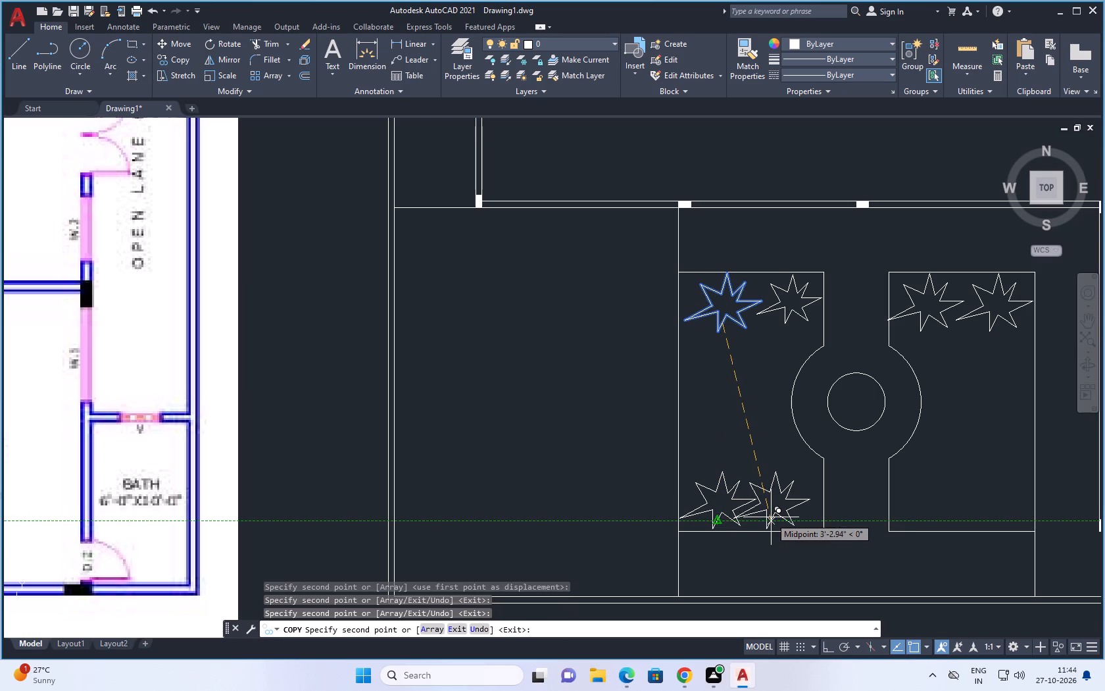
{"action": "left_click", "coordinate": [782, 517]}
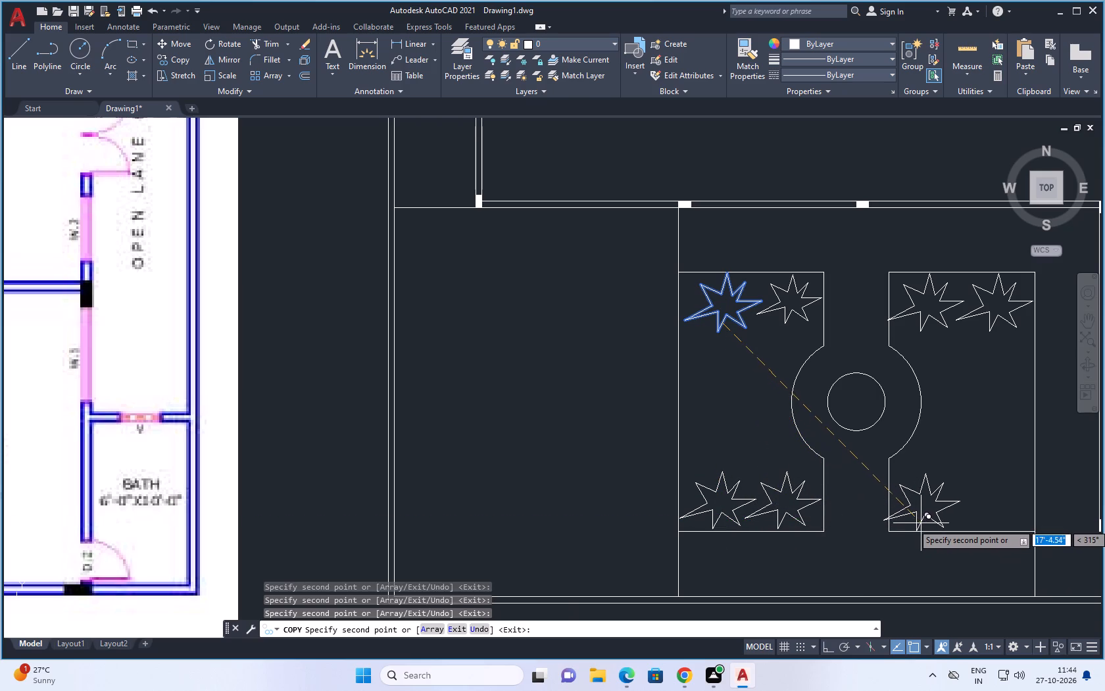
{"action": "left_click", "coordinate": [927, 523]}
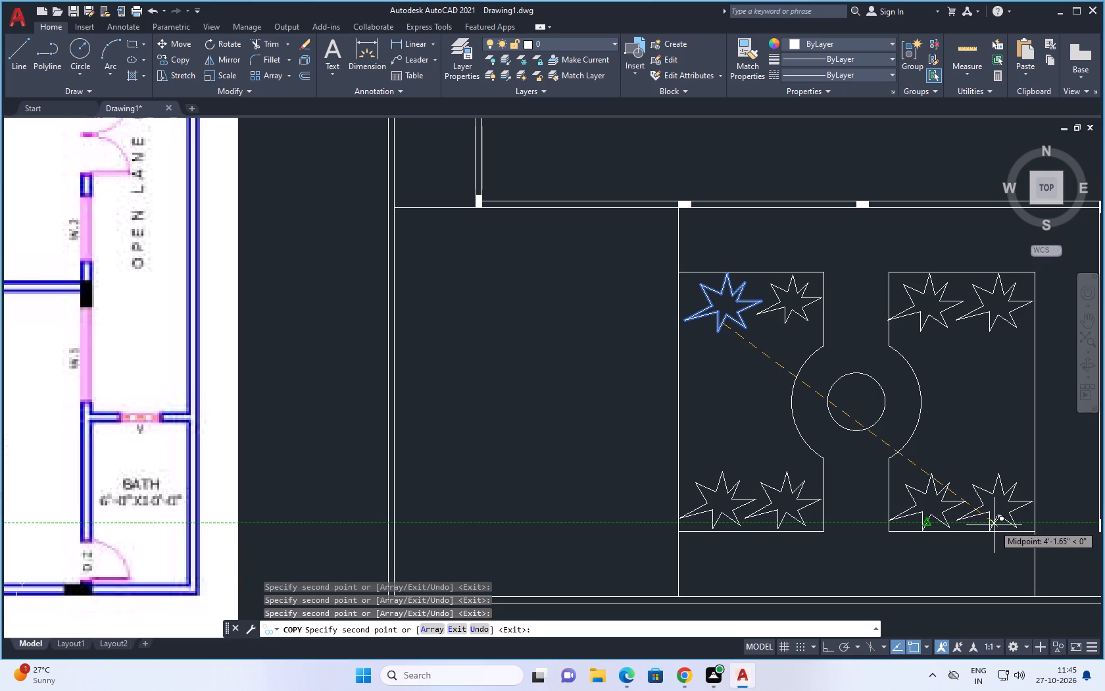
{"action": "left_click", "coordinate": [994, 526]}
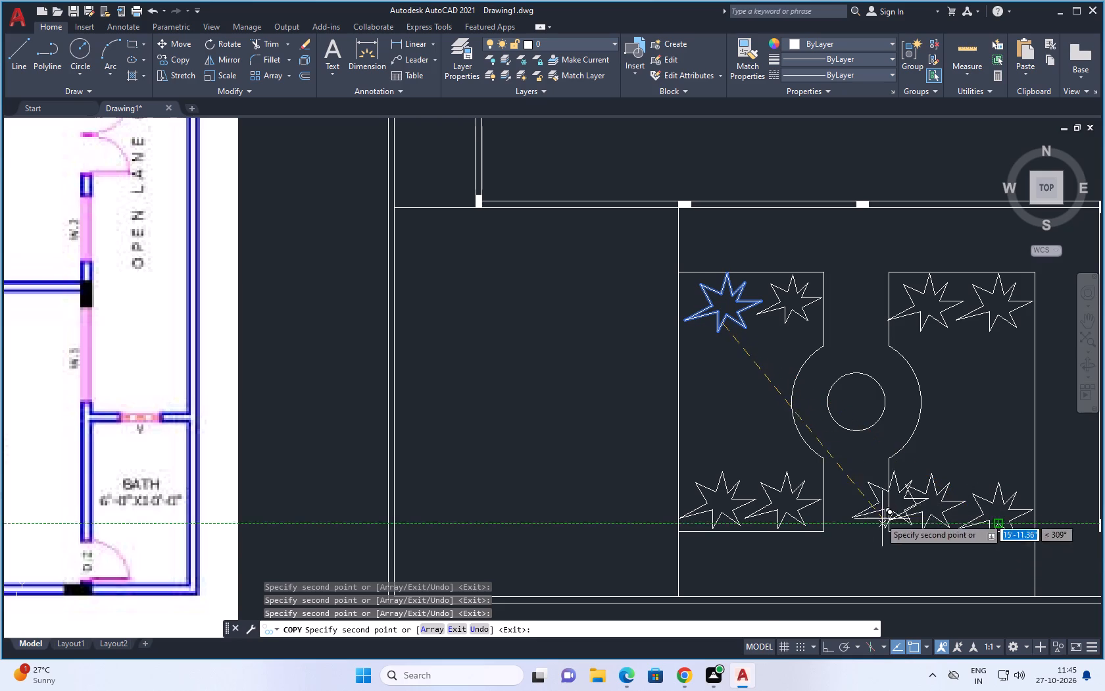
Place three more plant copies in a row in the open lane strip below the lobby, and end the copying.
{"action": "scroll", "coordinate": [844, 453], "scroll_direction": "down", "scroll_amount": 1}
{"action": "scroll", "coordinate": [850, 509], "scroll_direction": "down", "scroll_amount": 1}
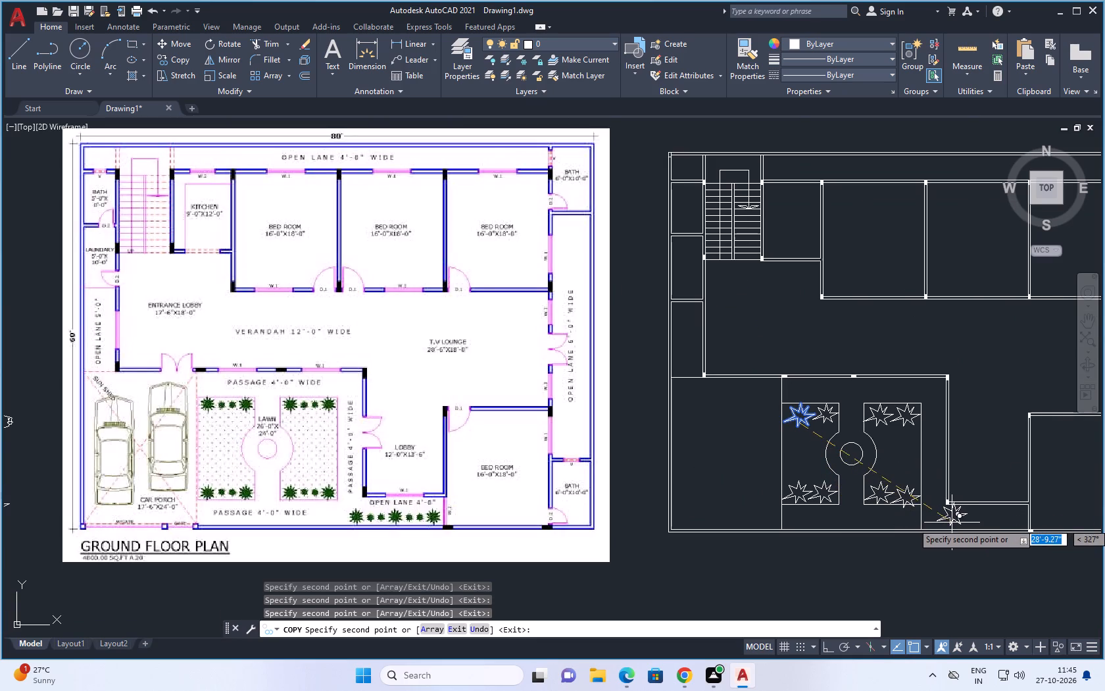
{"action": "scroll", "coordinate": [1008, 525], "scroll_direction": "up", "scroll_amount": 2}
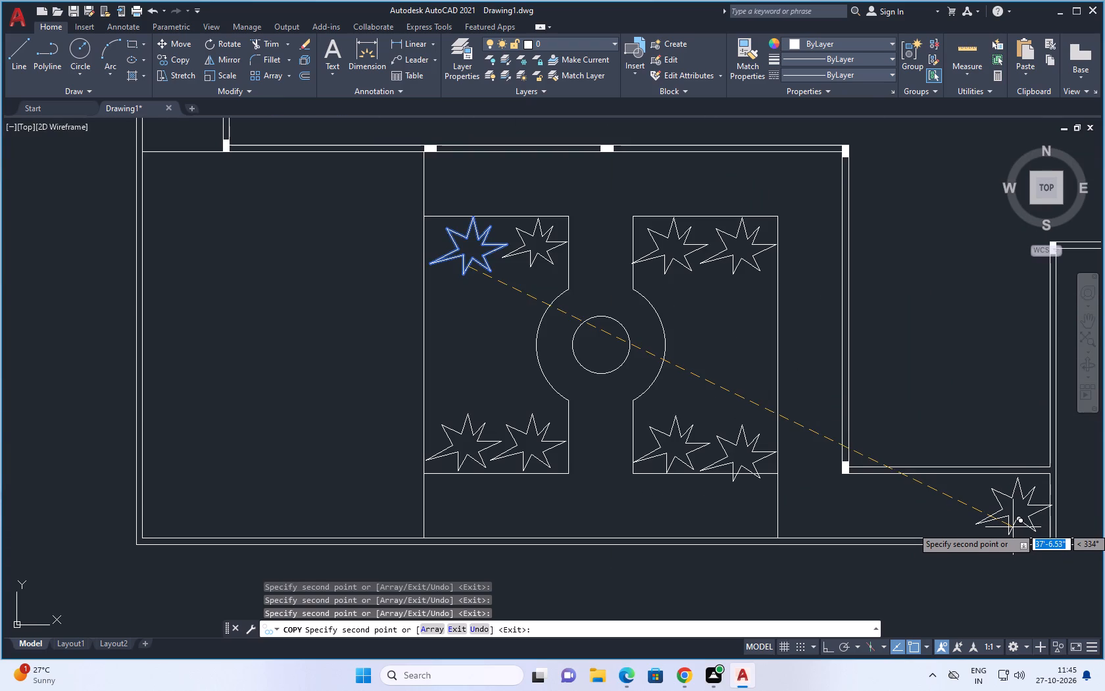
{"action": "left_click", "coordinate": [1007, 530]}
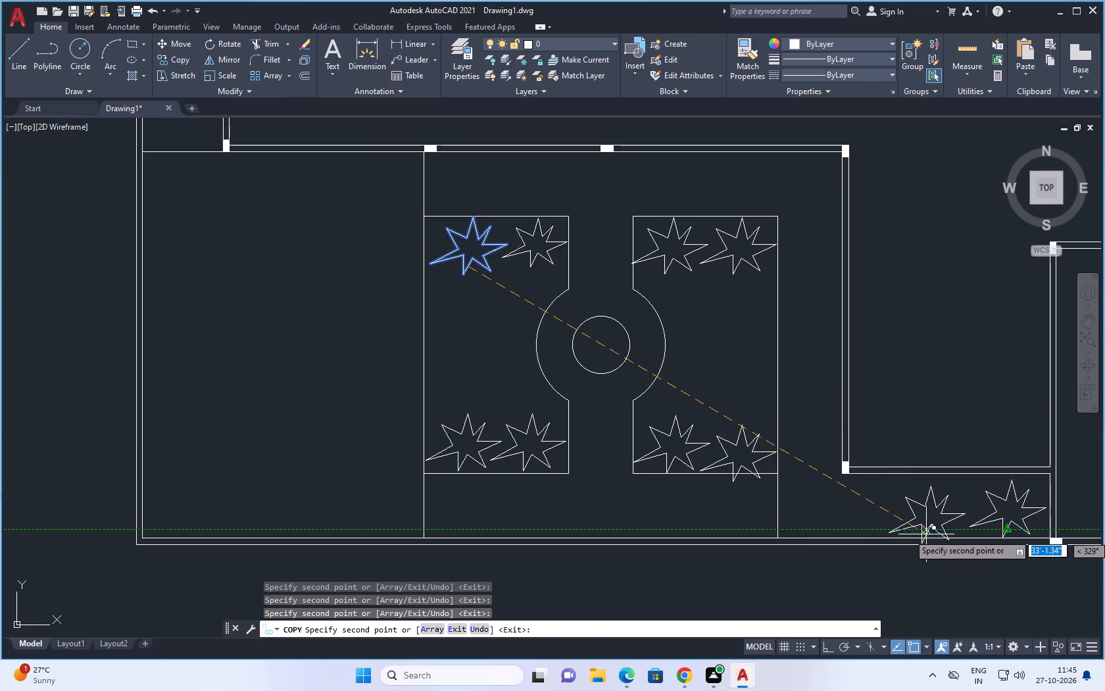
{"action": "left_click", "coordinate": [925, 529]}
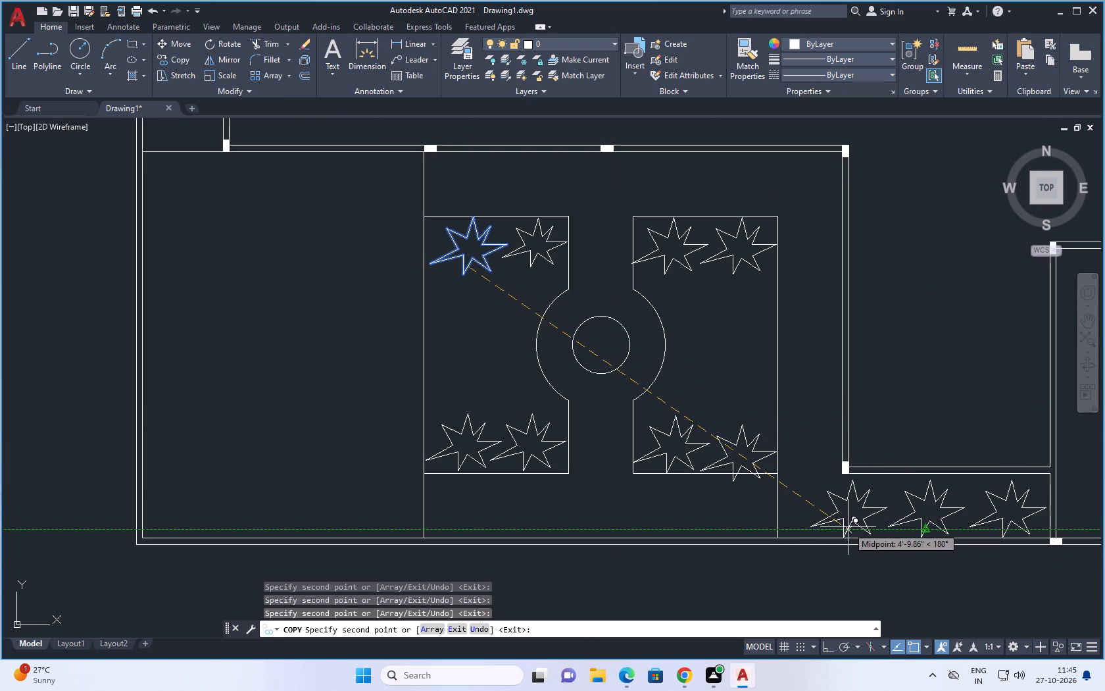
{"action": "scroll", "coordinate": [847, 526], "scroll_direction": "up", "scroll_amount": 4}
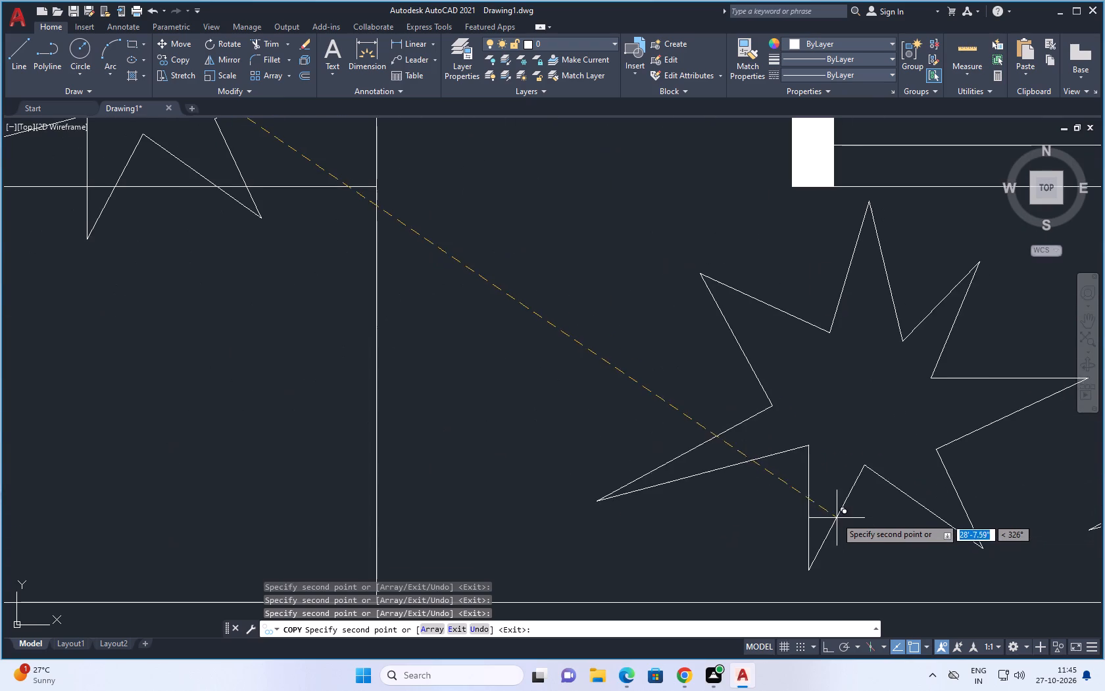
{"action": "scroll", "coordinate": [835, 517], "scroll_direction": "down", "scroll_amount": 2}
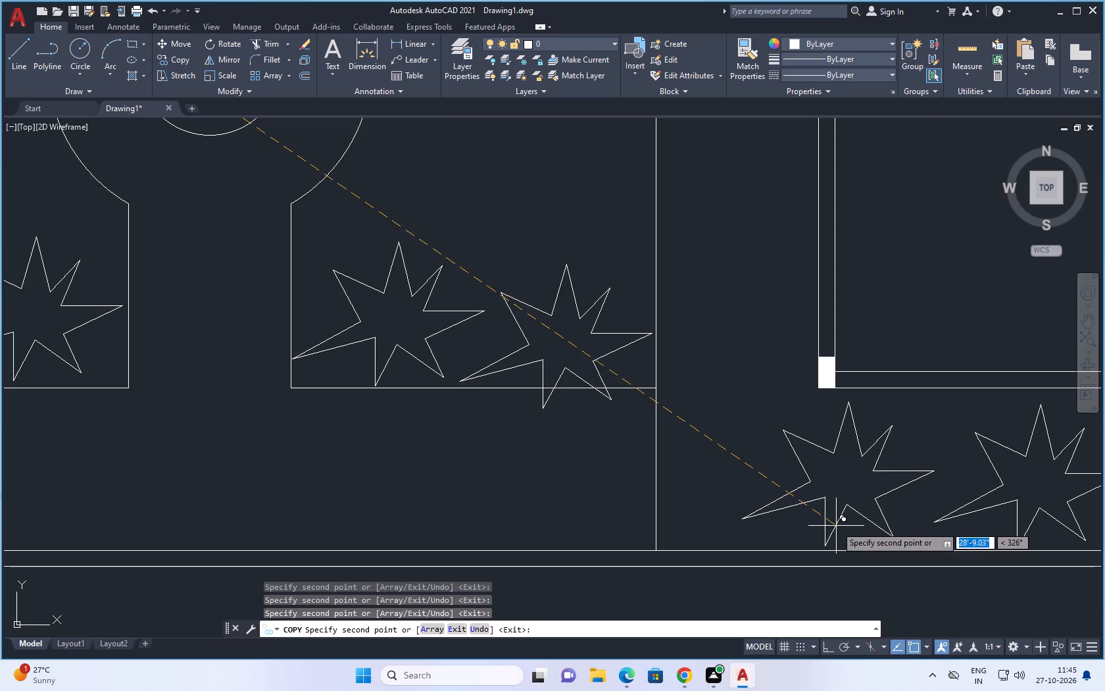
{"action": "left_click", "coordinate": [836, 526]}
{"action": "key", "text": "space"}
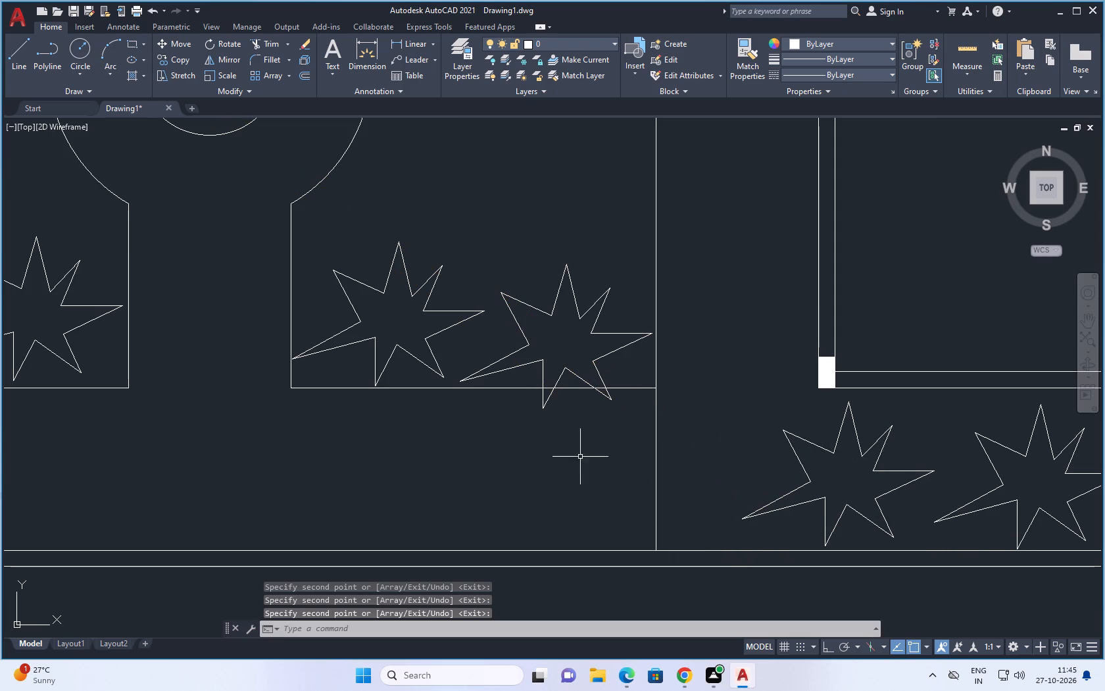
Move the overhanging right-hand plant in the lower-right lawn bed straight up about 6 inches onto the bed's bottom edge.
{"action": "left_click", "coordinate": [541, 363]}
{"action": "right_click", "coordinate": [541, 363]}
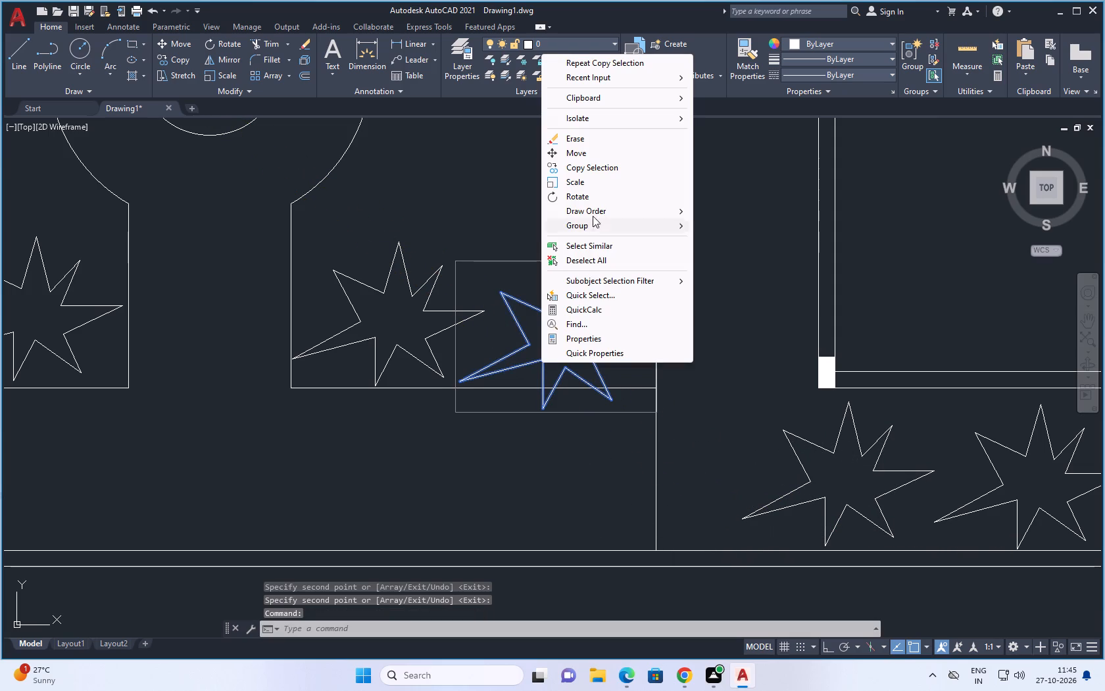
{"action": "left_click", "coordinate": [597, 157]}
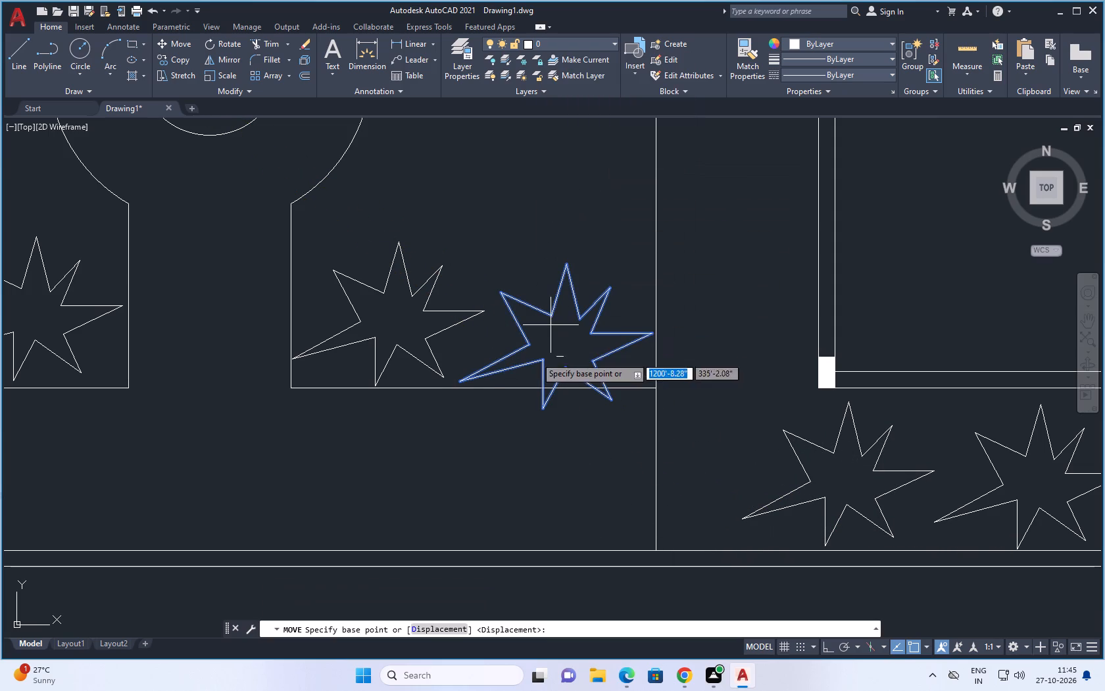
{"action": "left_click", "coordinate": [541, 412]}
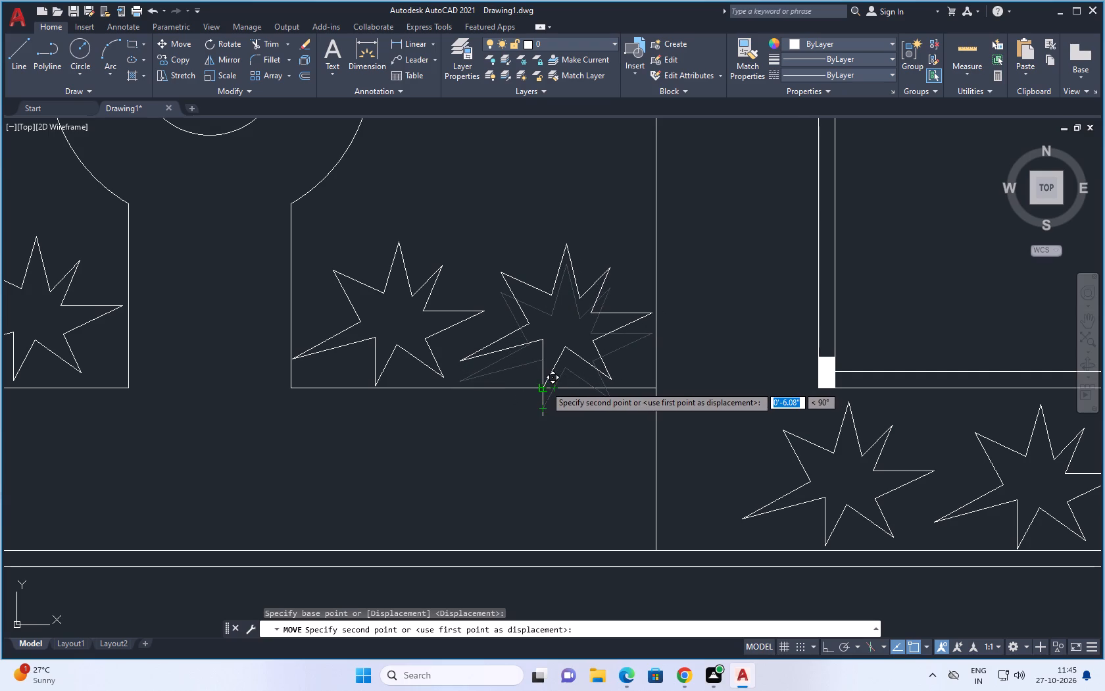
{"action": "left_click", "coordinate": [545, 386]}
Trim the vertical line segment running from the lawn's lower-right corner down to the outer wall.
{"action": "scroll", "coordinate": [587, 407], "scroll_direction": "down", "scroll_amount": 4}
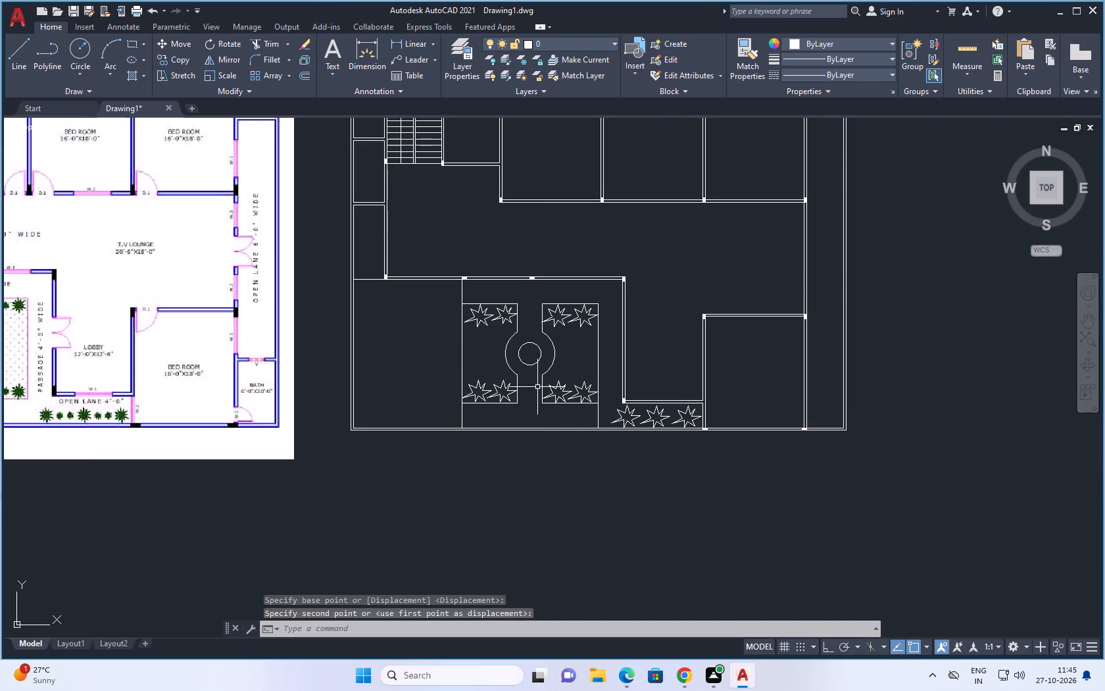
{"action": "scroll", "coordinate": [541, 337], "scroll_direction": "down", "scroll_amount": 1}
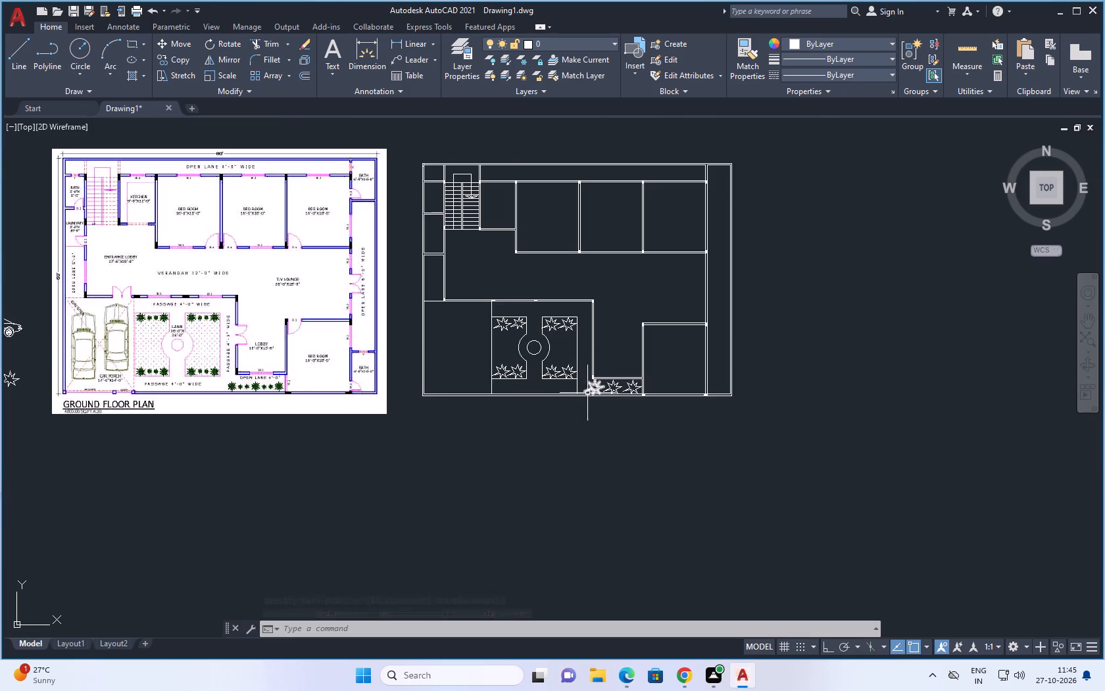
{"action": "key", "text": "Escape"}
{"action": "key", "text": "y"}
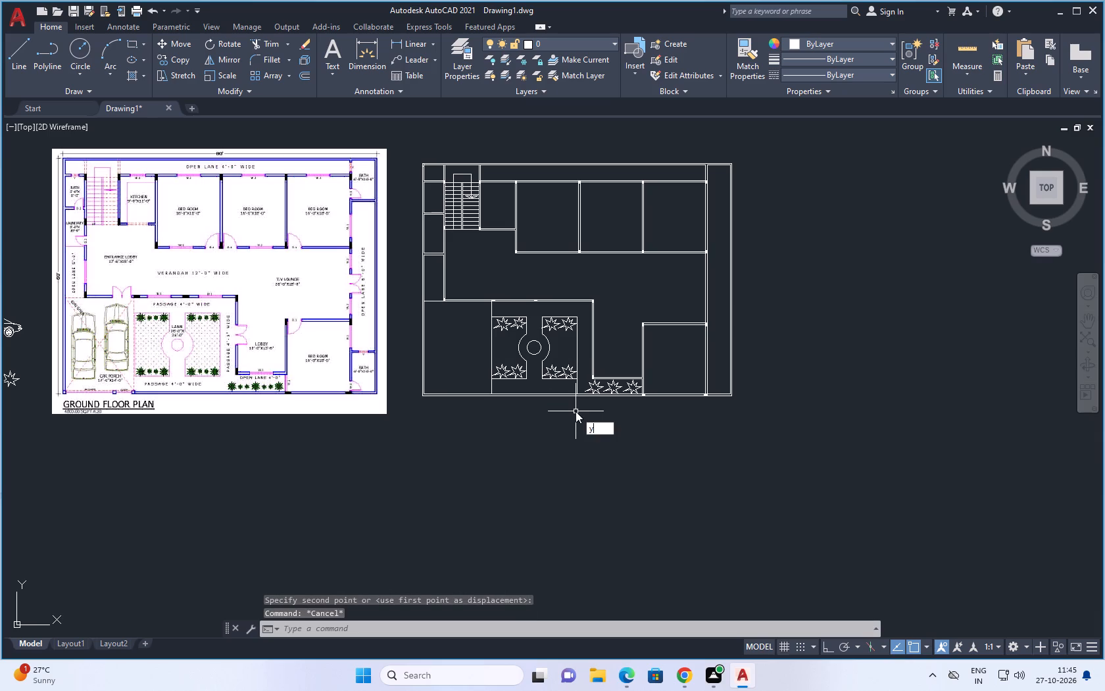
{"action": "key", "text": "Escape"}
{"action": "type", "text": "tr"}
{"action": "key", "text": "space"}
{"action": "key", "text": "space"}
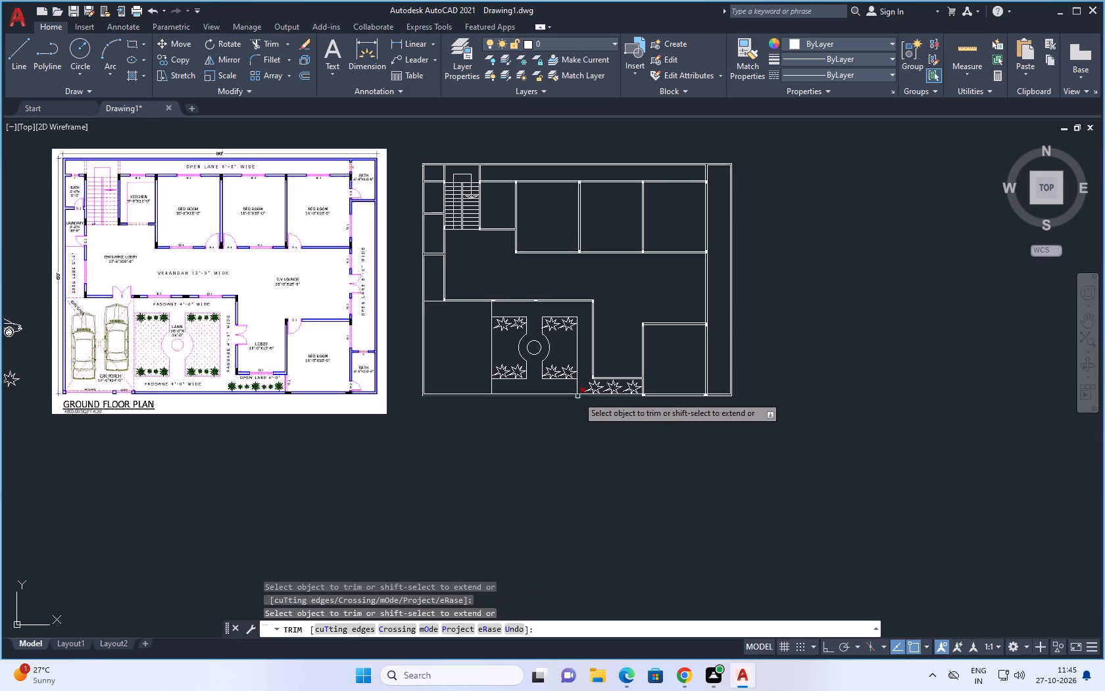
{"action": "left_click", "coordinate": [578, 387]}
{"action": "key", "text": "Escape"}
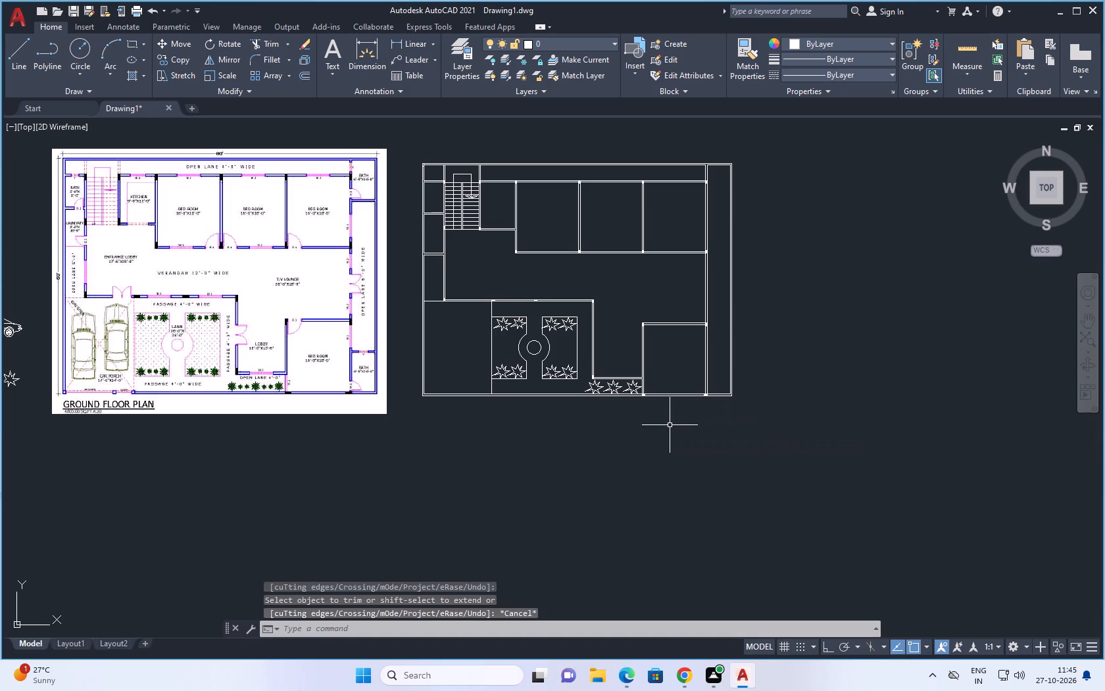
Switch the car block beside the reference image to its Sports Car (Top) view.
{"action": "middle_click_drag", "start_coordinate": [670, 425], "coordinate": [743, 432]}
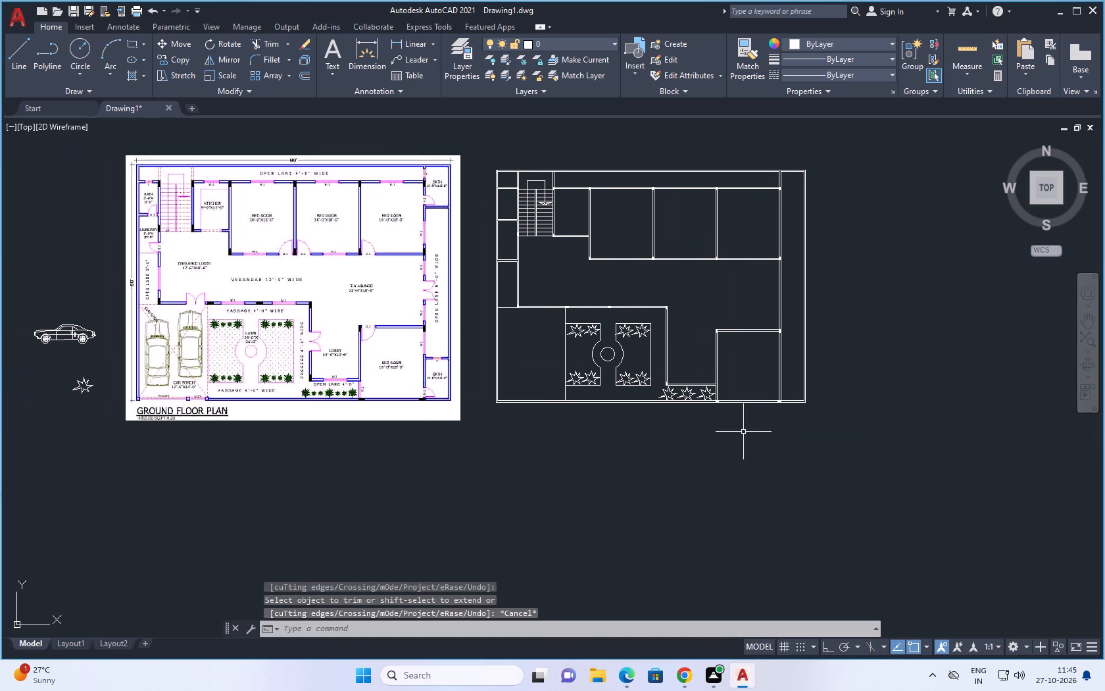
{"action": "key", "text": "Escape"}
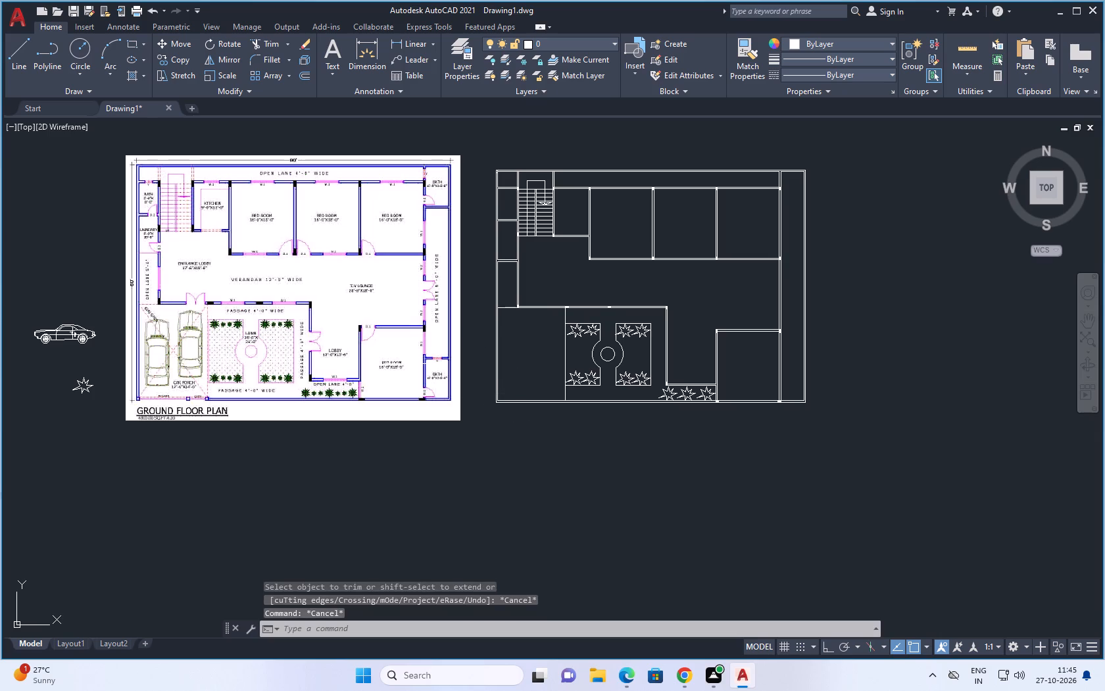
{"action": "scroll", "coordinate": [534, 379], "scroll_direction": "down", "scroll_amount": 1}
{"action": "left_click", "coordinate": [248, 354]}
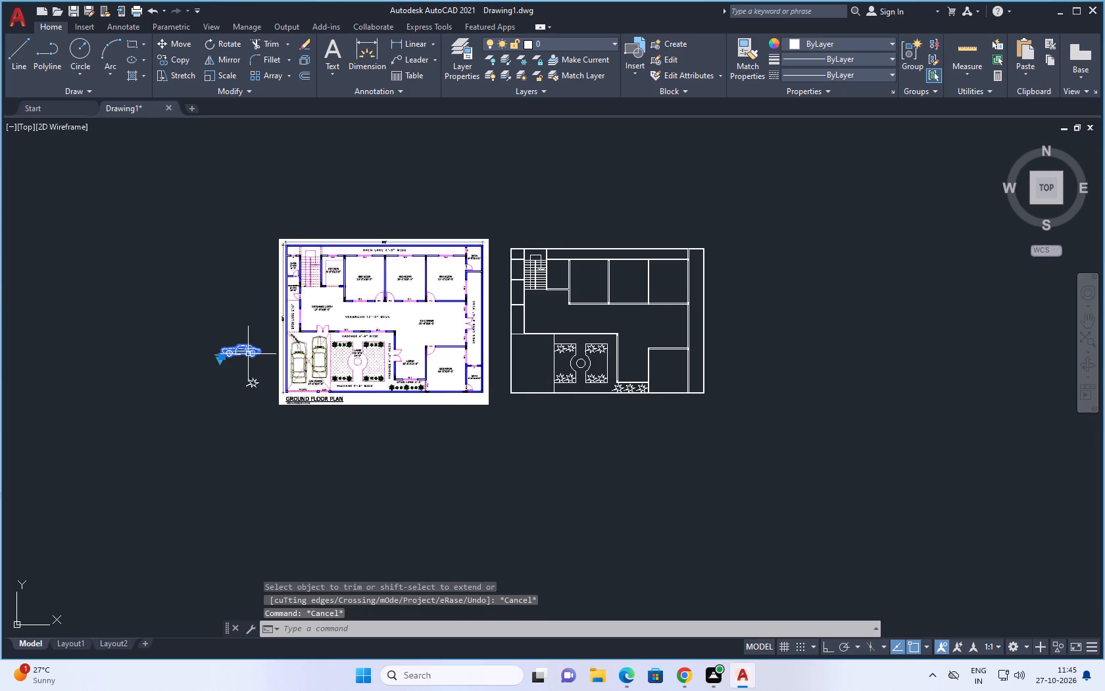
{"action": "left_click", "coordinate": [222, 364]}
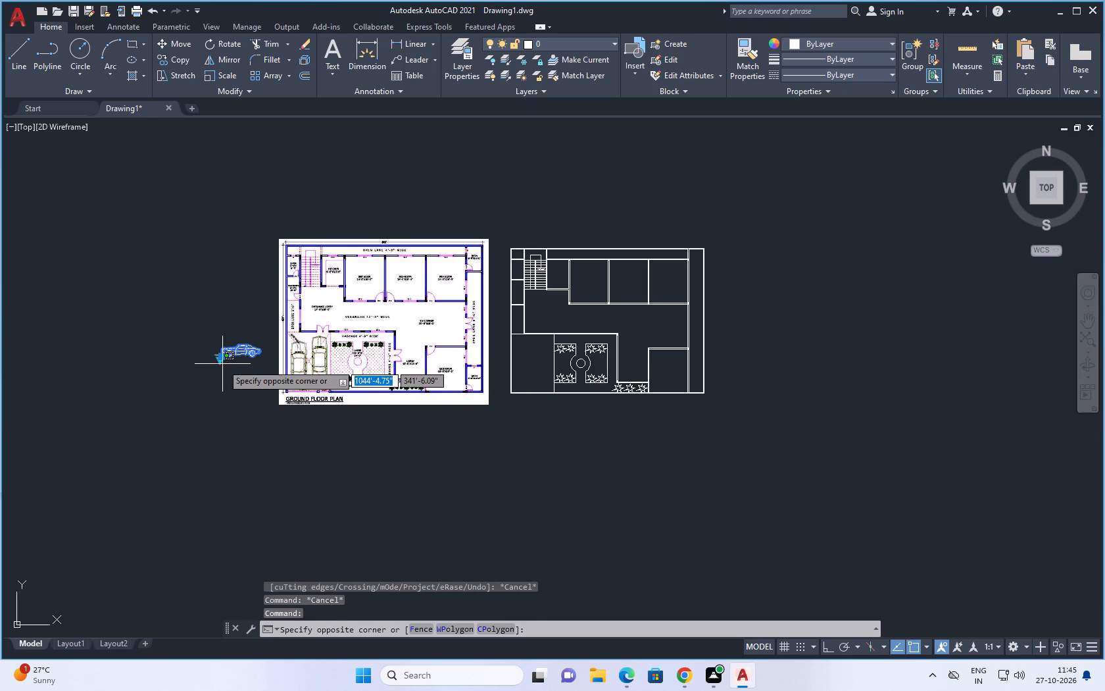
{"action": "left_click", "coordinate": [217, 361]}
{"action": "left_click", "coordinate": [220, 361]}
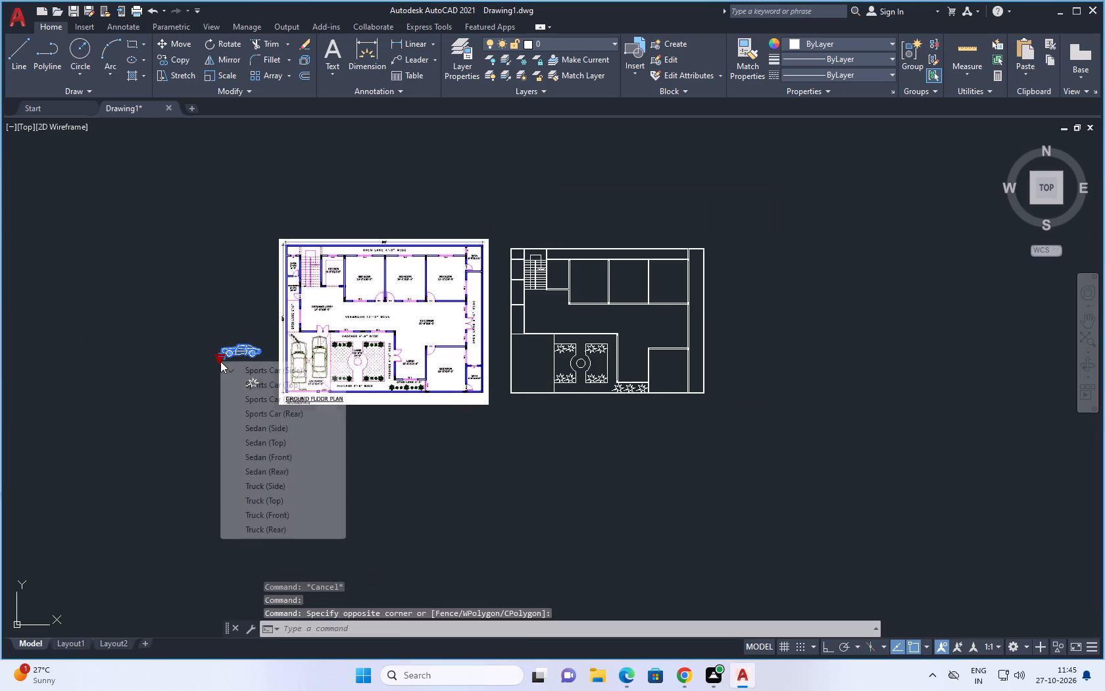
{"action": "left_click", "coordinate": [292, 383]}
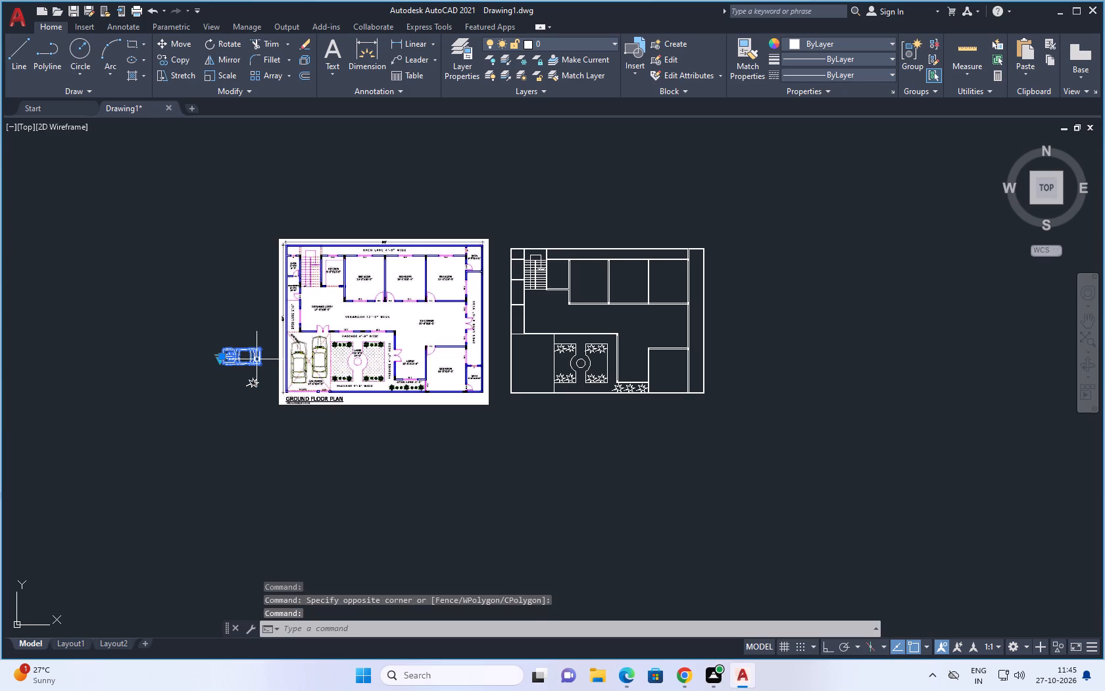
Rotate the car block 270 degrees about its insertion point at the front.
{"action": "type", "text": "ro"}
{"action": "key", "text": "space"}
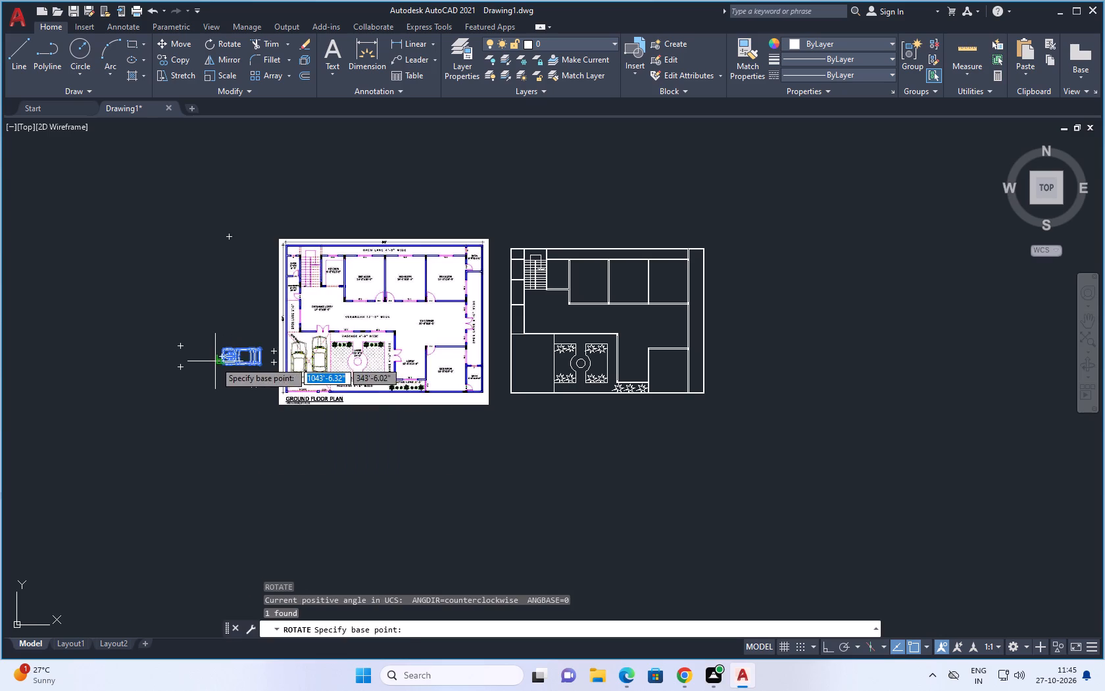
{"action": "left_click", "coordinate": [217, 362]}
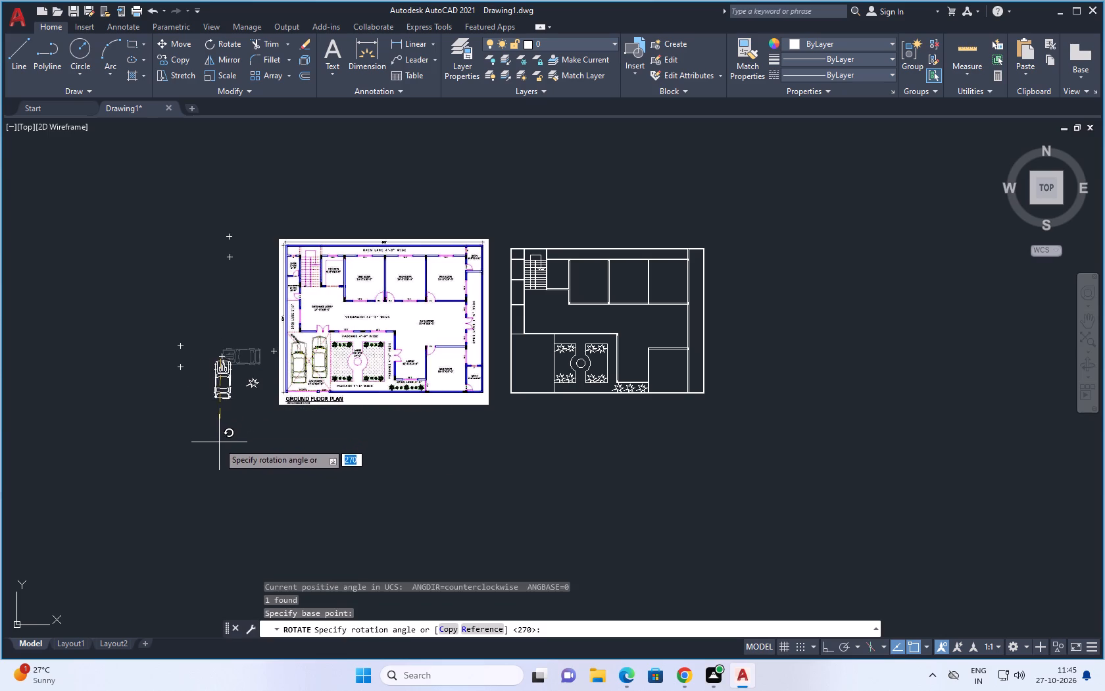
{"action": "type", "text": "270"}
{"action": "key", "text": "Return"}
Move the rotated car from beside the reference image into the car porch left of the lawn in the redrawn plan.
{"action": "left_click", "coordinate": [223, 384]}
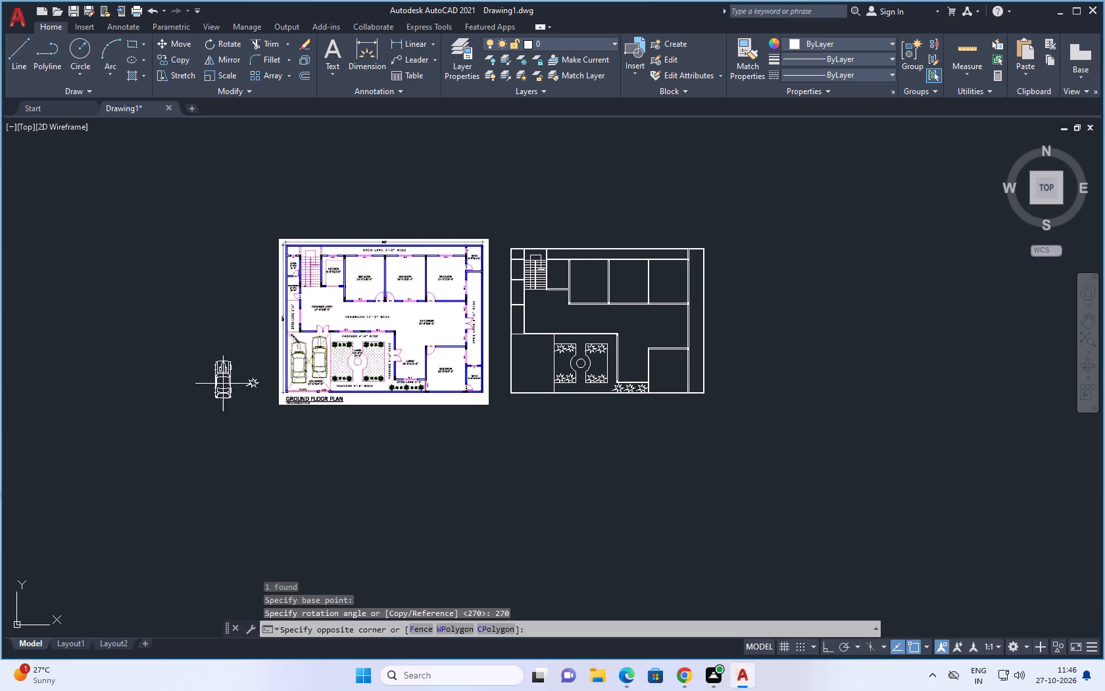
{"action": "left_click", "coordinate": [216, 372]}
{"action": "type", "text": "m"}
{"action": "key", "text": "space"}
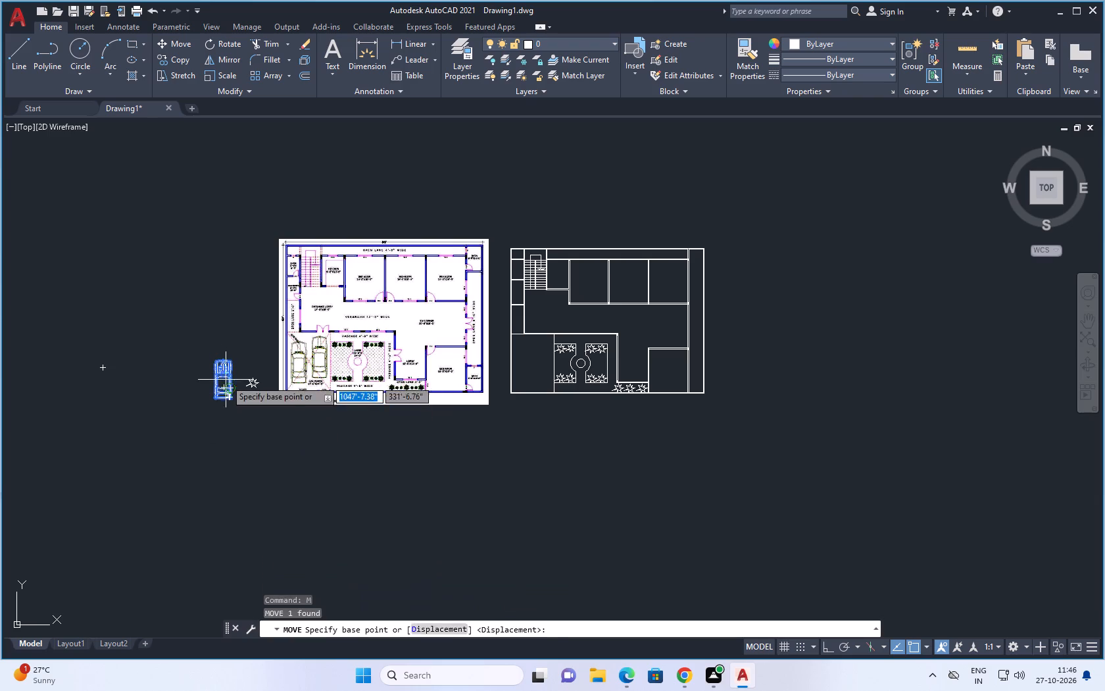
{"action": "left_click", "coordinate": [226, 380]}
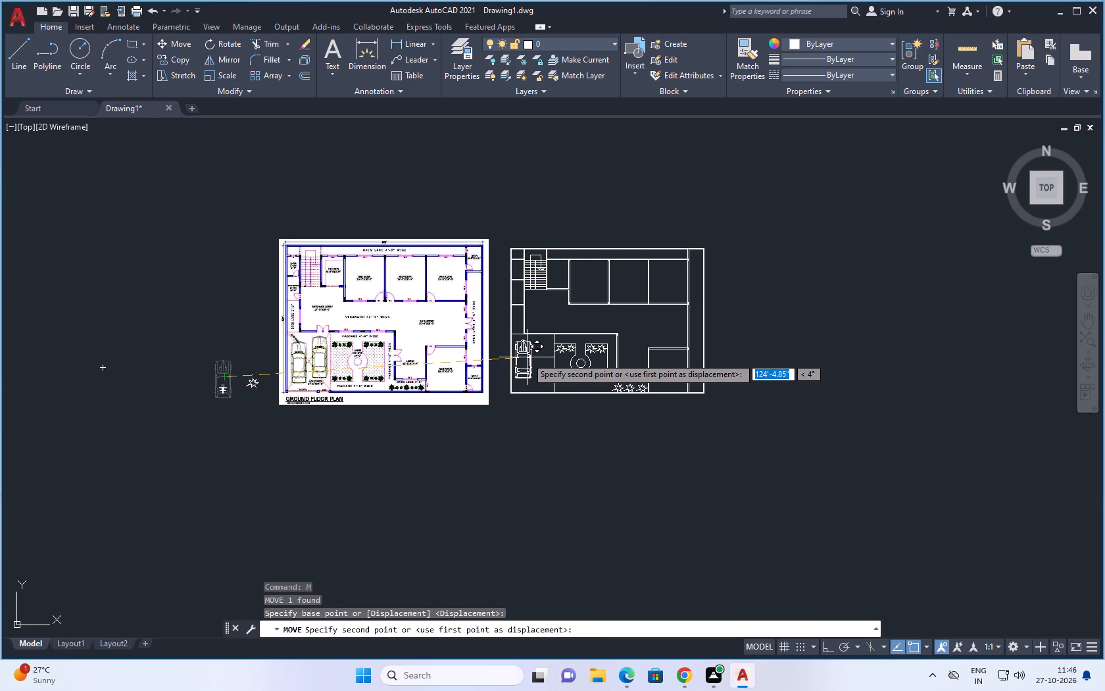
{"action": "left_click", "coordinate": [527, 357]}
Scale the car in the porch down slightly, using its upper-right corner as the base point.
{"action": "scroll", "coordinate": [526, 356], "scroll_direction": "up", "scroll_amount": 3}
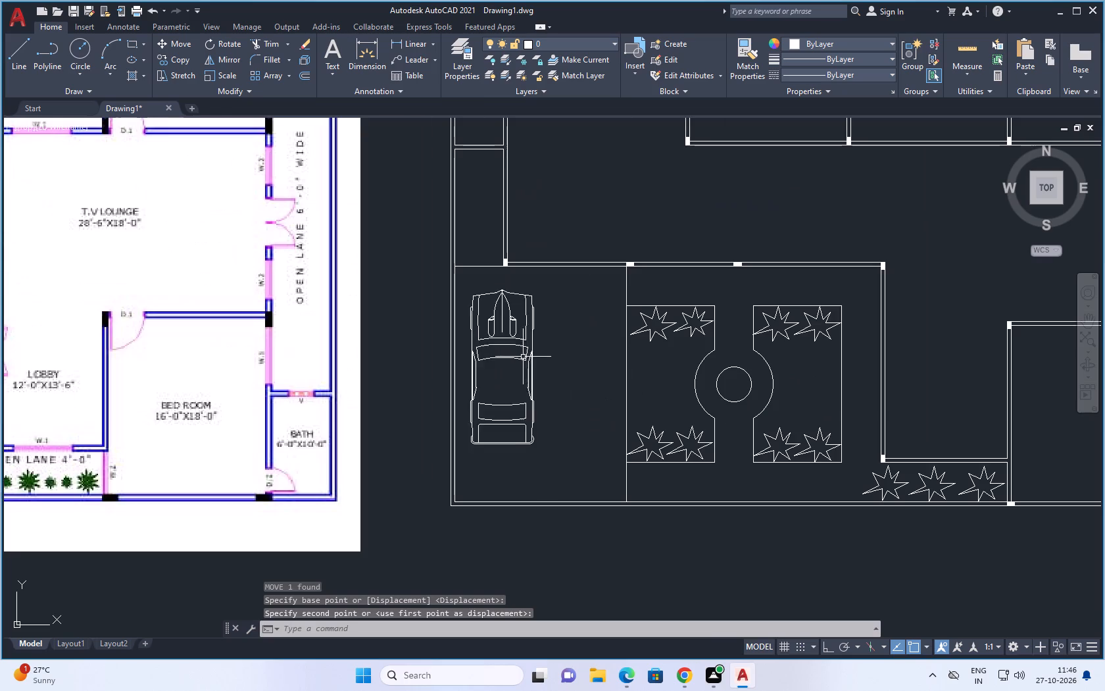
{"action": "left_click", "coordinate": [518, 359]}
{"action": "right_click", "coordinate": [518, 359]}
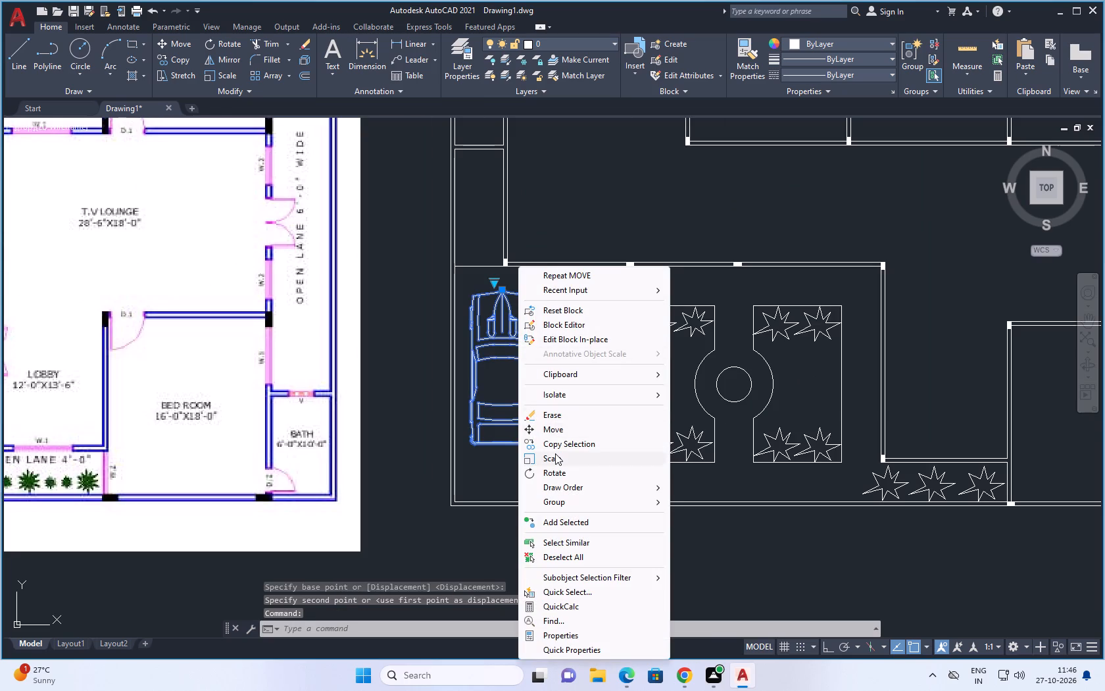
{"action": "left_click", "coordinate": [555, 453]}
{"action": "left_click", "coordinate": [531, 297]}
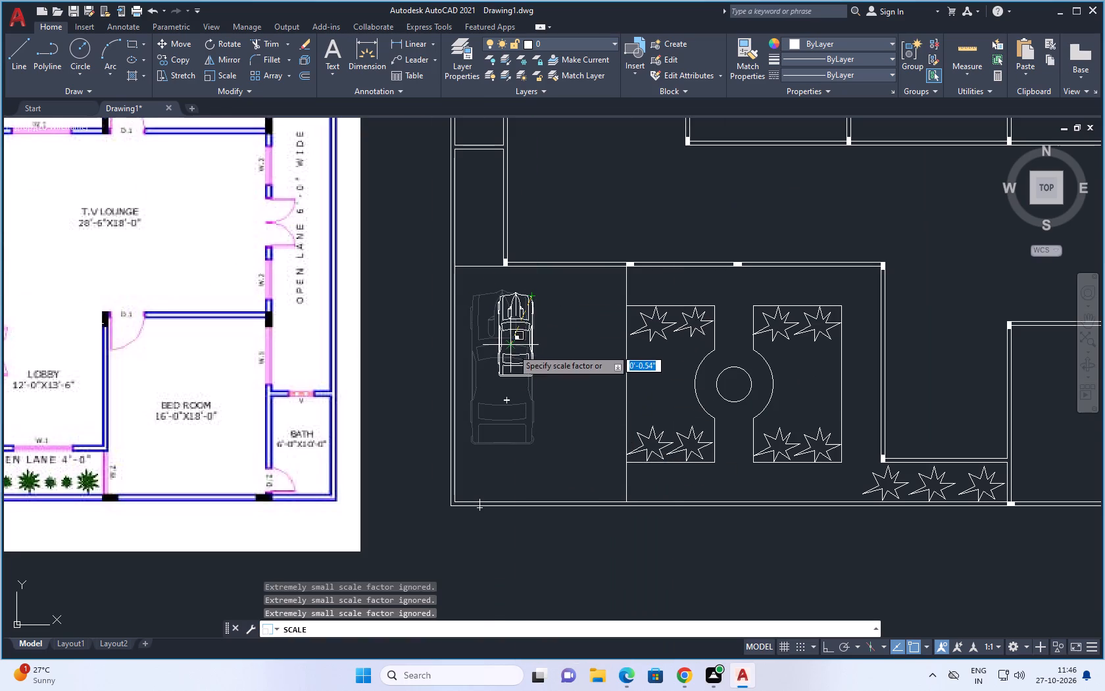
{"action": "left_click", "coordinate": [499, 367]}
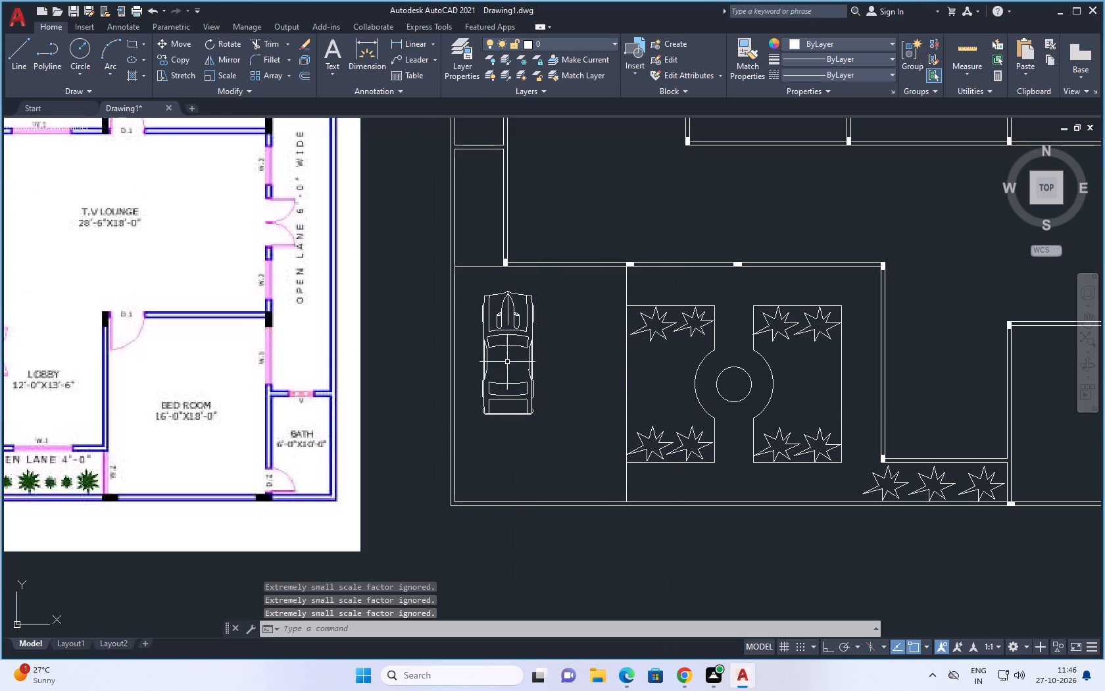
Move the scaled car slightly left, closer to the porch's left wall.
{"action": "left_click", "coordinate": [514, 346]}
{"action": "type", "text": "m"}
{"action": "key", "text": "space"}
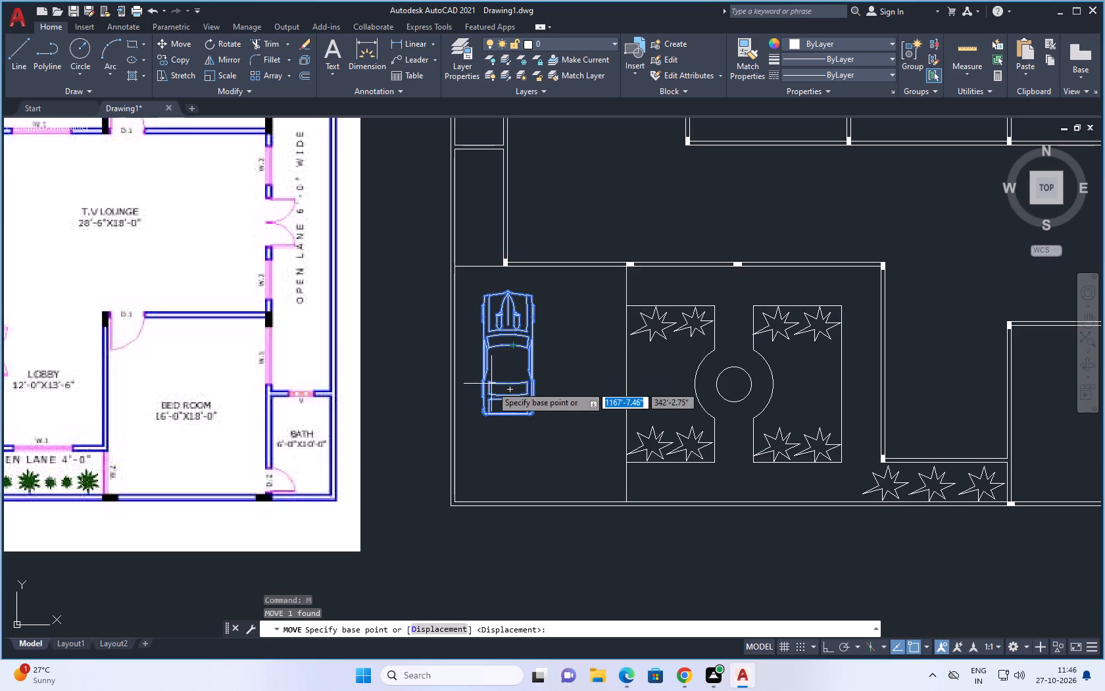
{"action": "left_click", "coordinate": [489, 394]}
{"action": "left_click", "coordinate": [476, 396]}
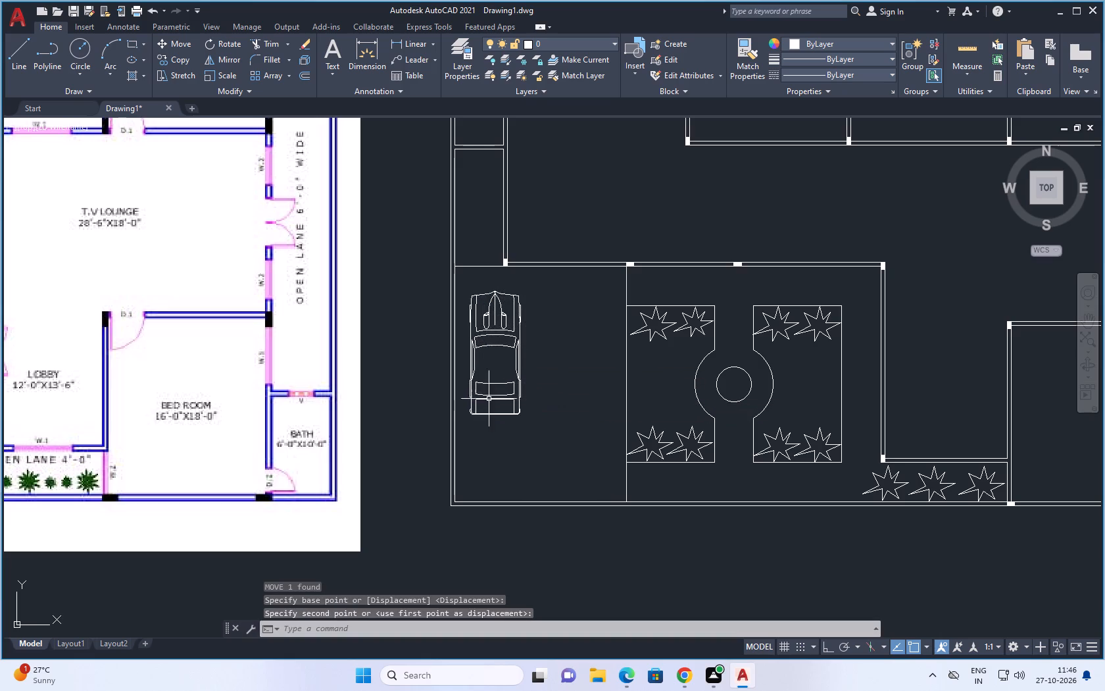
Copy the car about 8'-7" down and to the right so a second car stands beside it in the porch.
{"action": "left_click", "coordinate": [498, 396]}
{"action": "right_click", "coordinate": [499, 396]}
{"action": "left_click", "coordinate": [560, 182]}
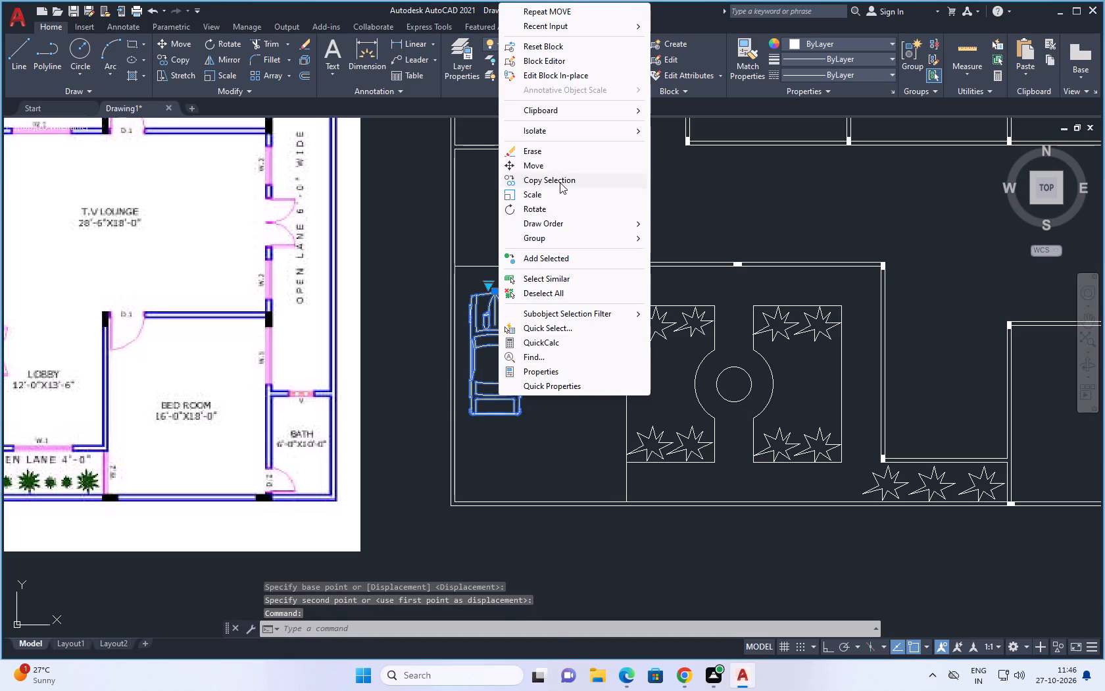
{"action": "left_click", "coordinate": [487, 384]}
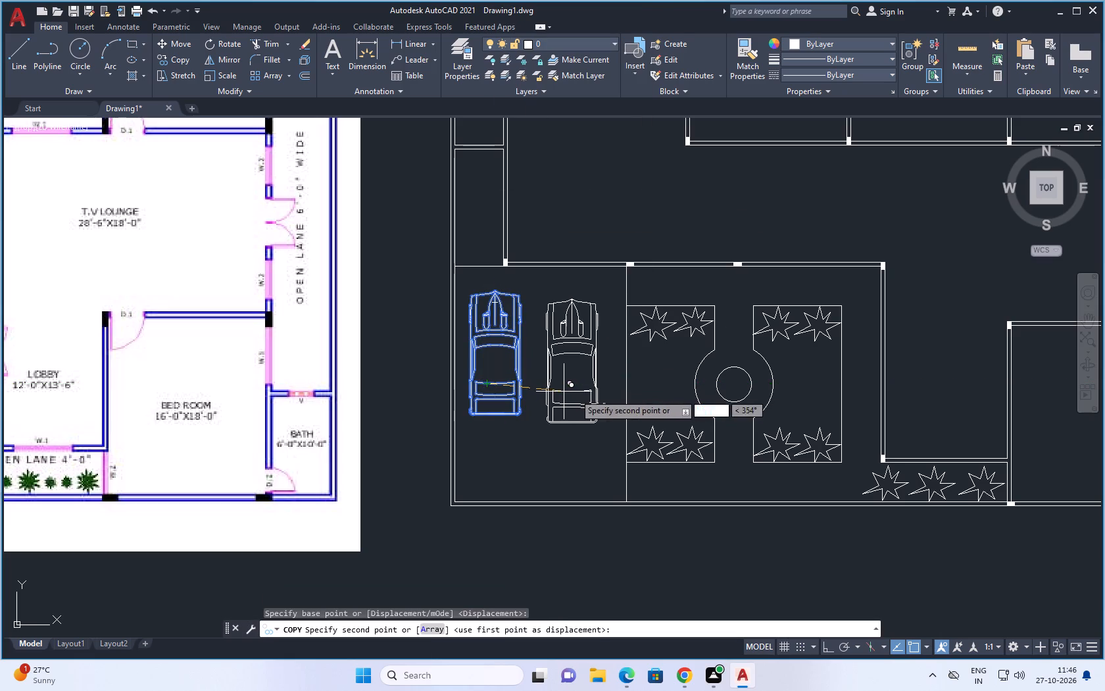
{"action": "left_click", "coordinate": [557, 430]}
{"action": "scroll", "coordinate": [604, 397], "scroll_direction": "down", "scroll_amount": 3}
{"action": "key", "text": "space"}
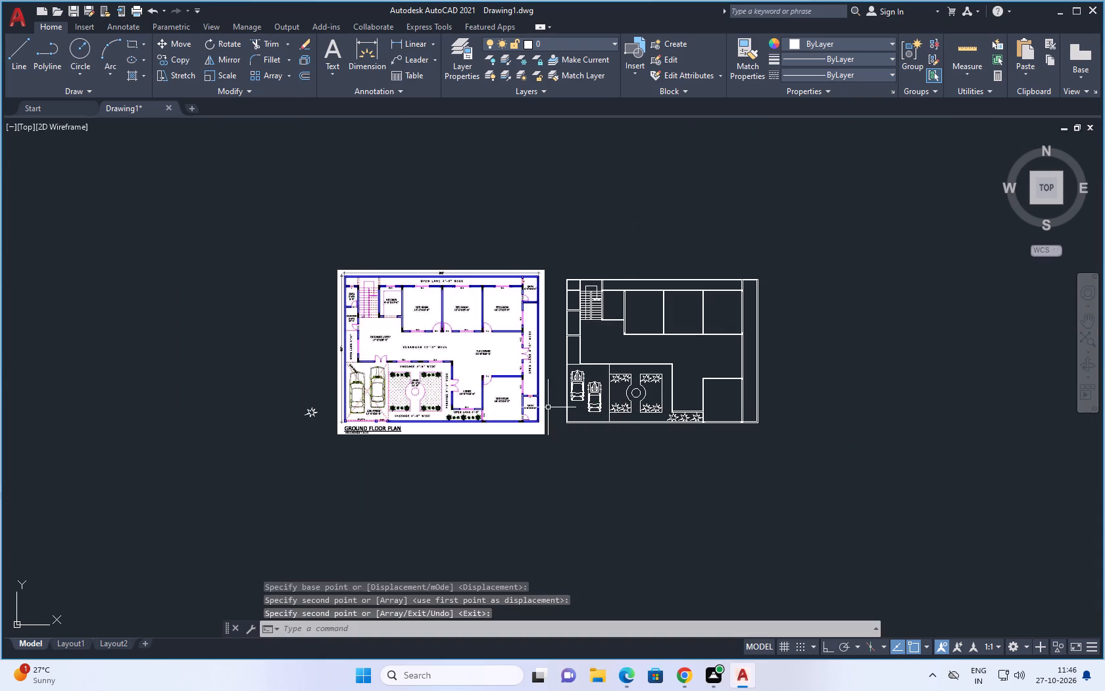
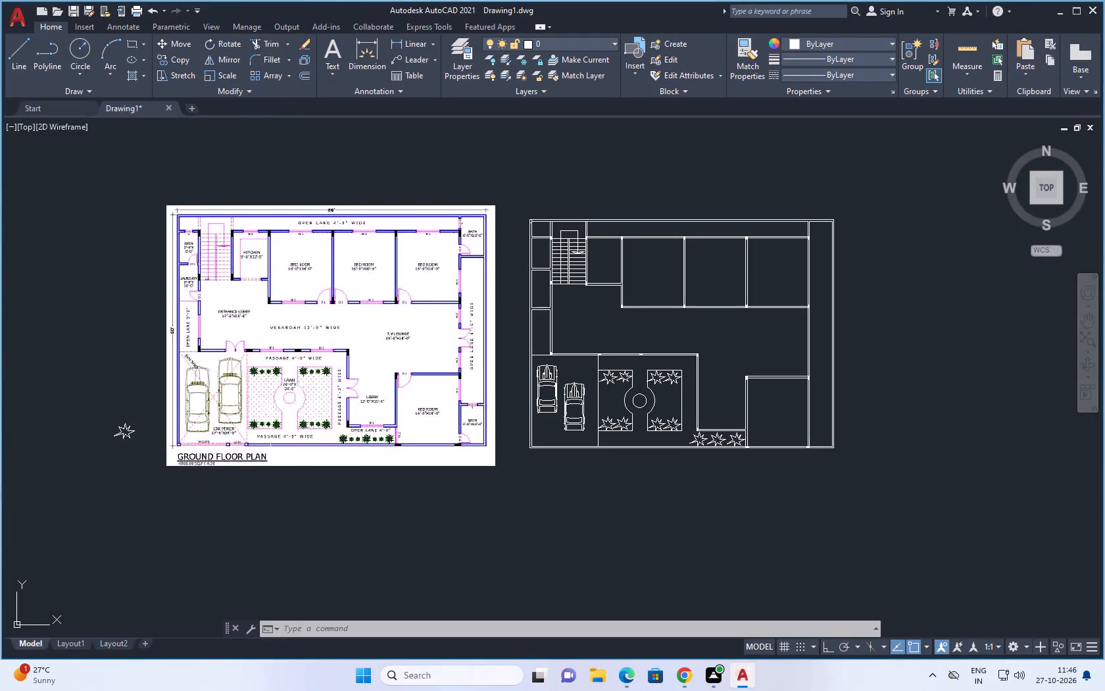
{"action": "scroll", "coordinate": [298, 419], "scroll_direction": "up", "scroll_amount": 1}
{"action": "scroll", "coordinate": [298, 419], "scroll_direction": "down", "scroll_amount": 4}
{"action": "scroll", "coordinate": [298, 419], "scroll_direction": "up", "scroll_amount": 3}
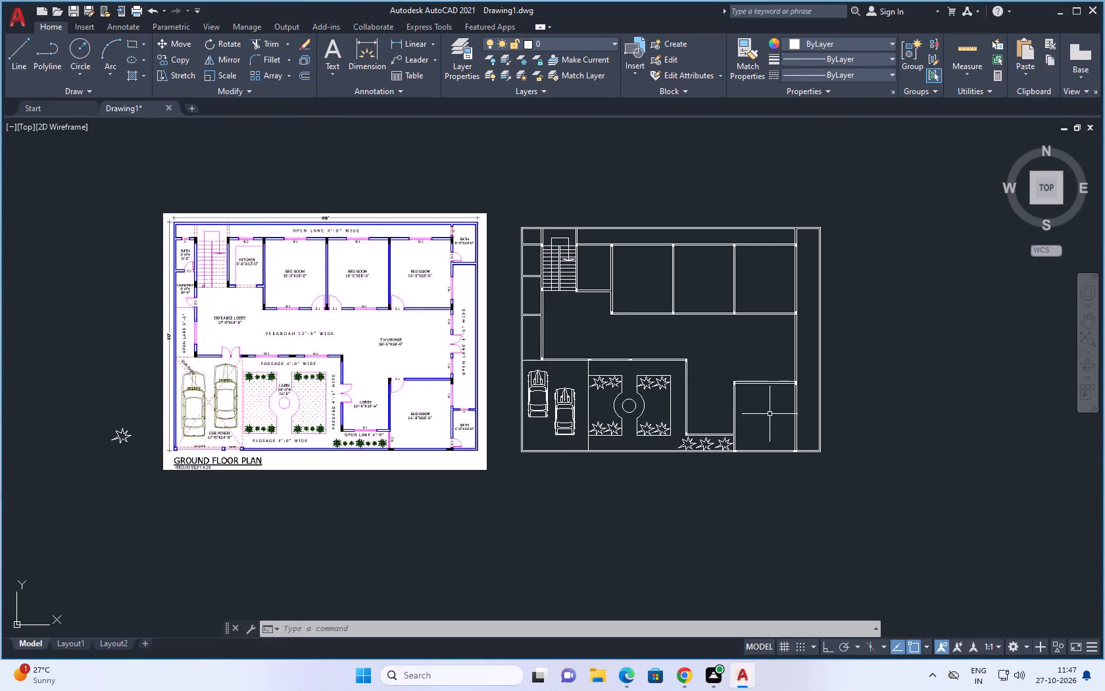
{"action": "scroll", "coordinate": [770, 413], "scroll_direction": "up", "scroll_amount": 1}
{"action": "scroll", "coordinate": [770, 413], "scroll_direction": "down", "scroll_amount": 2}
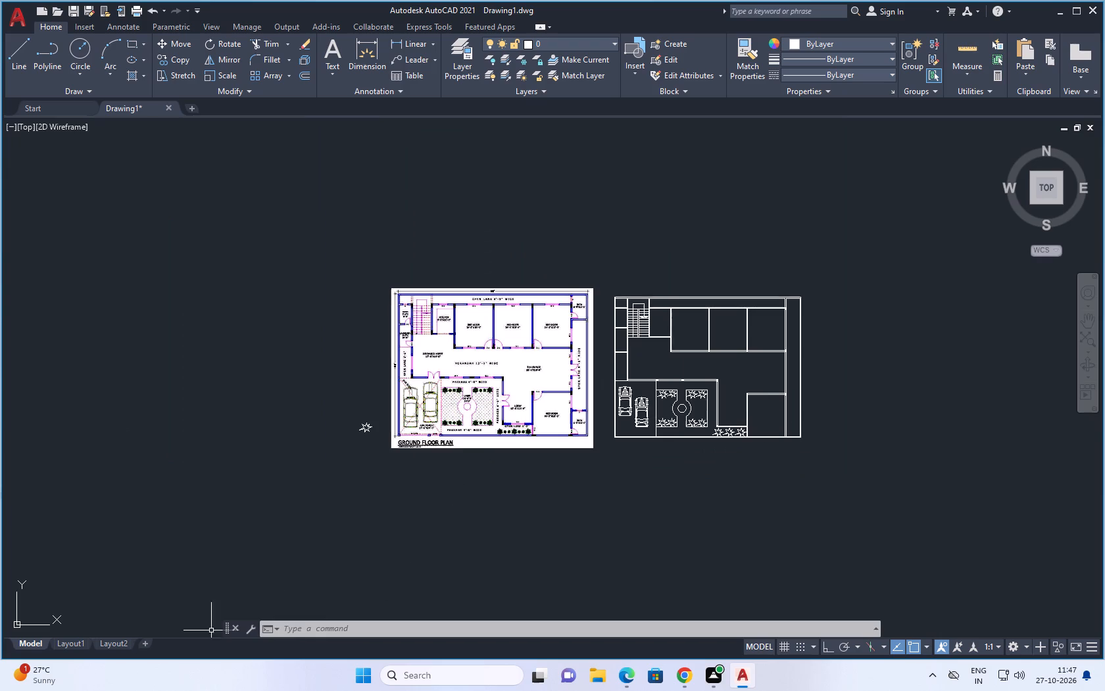
Examine the reference plan images and the redrawn floor plan in Layout2, and return to model space.
{"action": "left_click", "coordinate": [118, 647]}
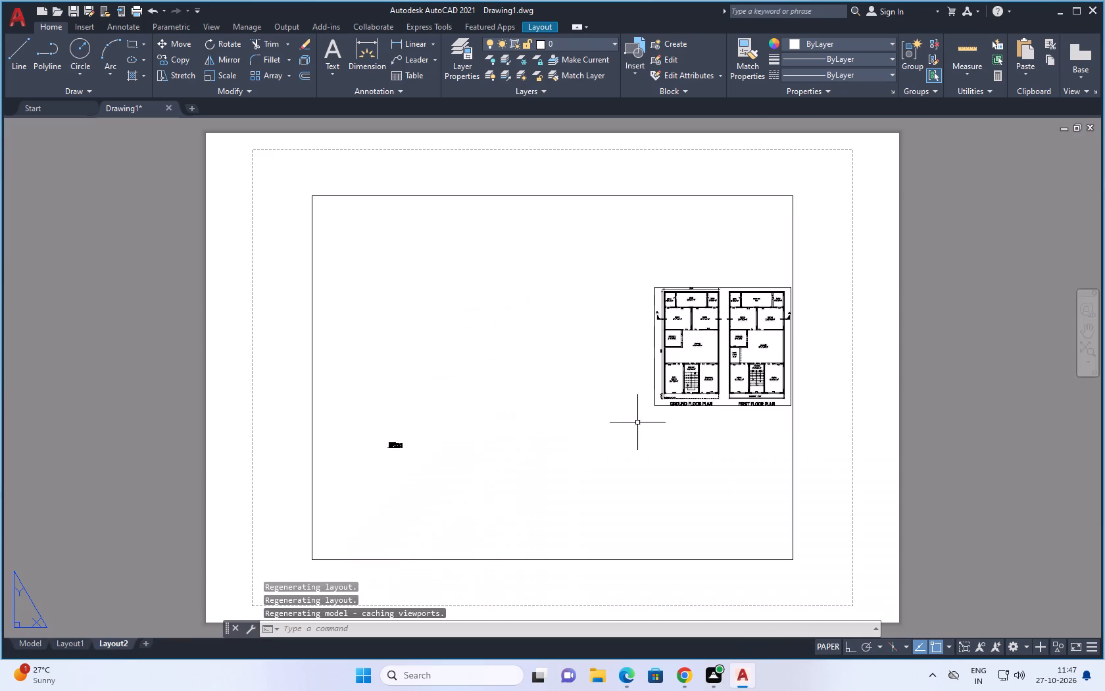
{"action": "scroll", "coordinate": [801, 276], "scroll_direction": "up", "scroll_amount": 4}
{"action": "scroll", "coordinate": [801, 271], "scroll_direction": "down", "scroll_amount": 3}
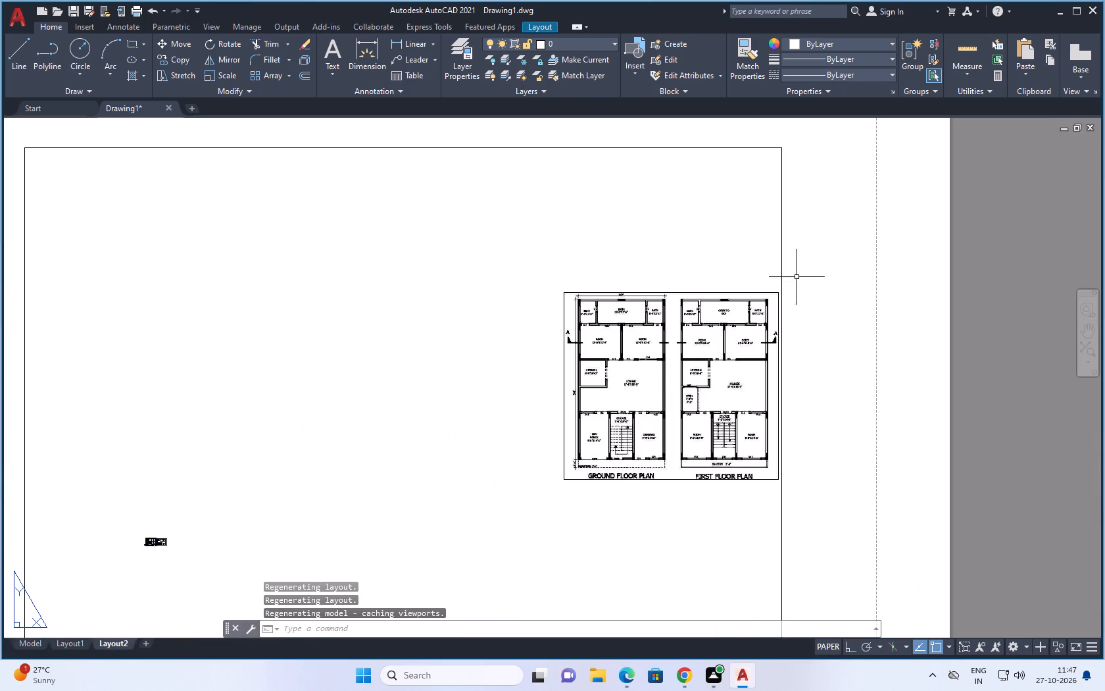
{"action": "scroll", "coordinate": [704, 321], "scroll_direction": "up", "scroll_amount": 1}
{"action": "scroll", "coordinate": [704, 321], "scroll_direction": "down", "scroll_amount": 1}
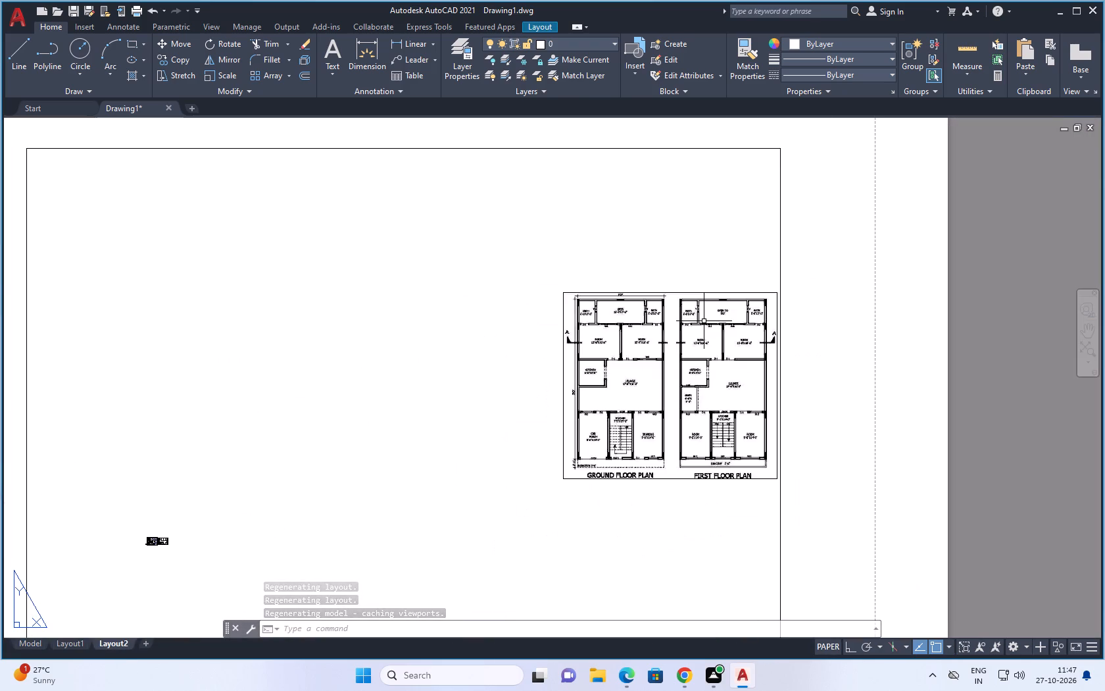
{"action": "scroll", "coordinate": [704, 321], "scroll_direction": "down", "scroll_amount": 3}
{"action": "scroll", "coordinate": [595, 371], "scroll_direction": "up", "scroll_amount": 3}
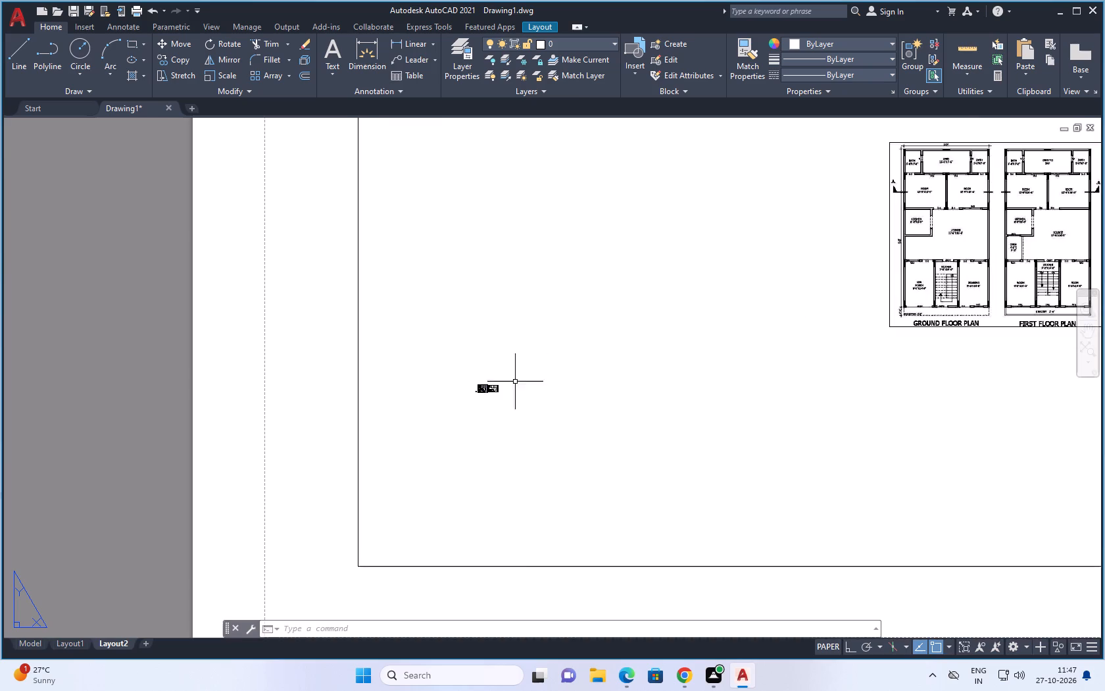
{"action": "scroll", "coordinate": [486, 376], "scroll_direction": "up", "scroll_amount": 4}
{"action": "scroll", "coordinate": [439, 452], "scroll_direction": "up", "scroll_amount": 3}
{"action": "scroll", "coordinate": [652, 384], "scroll_direction": "up", "scroll_amount": 4}
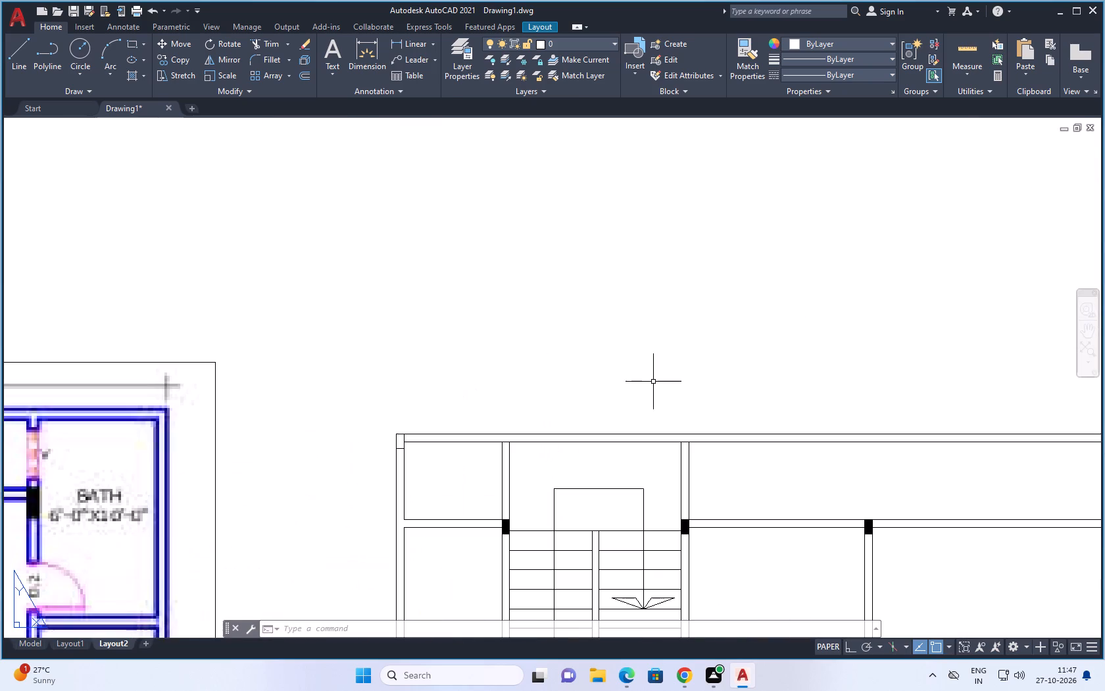
{"action": "scroll", "coordinate": [449, 436], "scroll_direction": "up", "scroll_amount": 3}
{"action": "scroll", "coordinate": [464, 390], "scroll_direction": "down", "scroll_amount": 4}
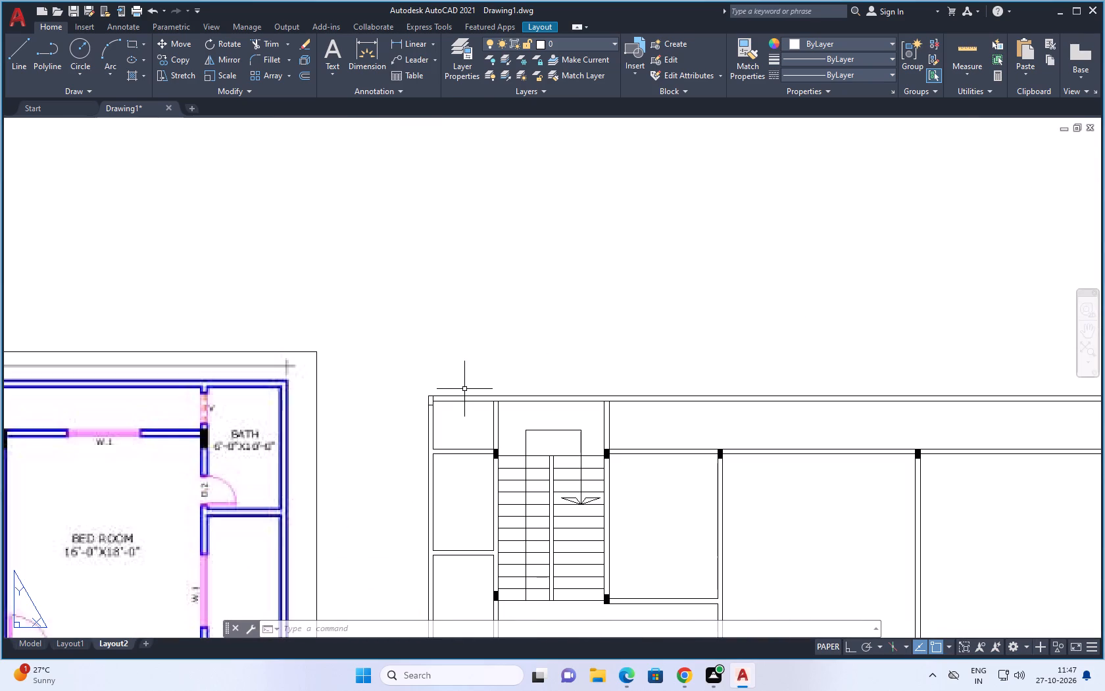
{"action": "scroll", "coordinate": [464, 389], "scroll_direction": "down", "scroll_amount": 3}
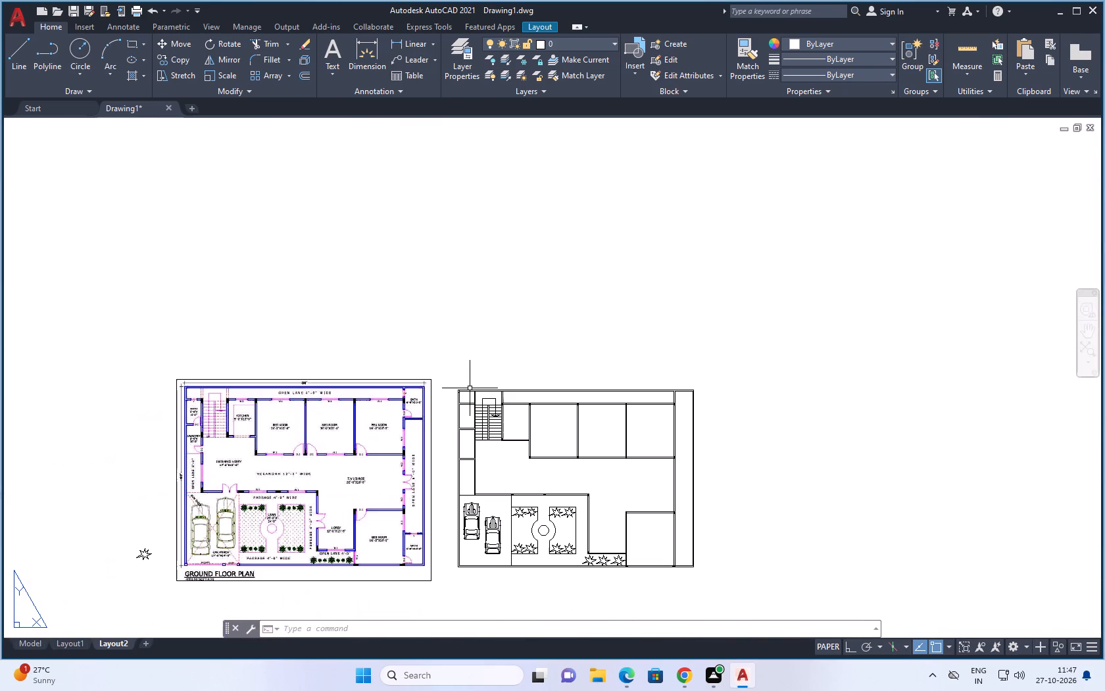
{"action": "scroll", "coordinate": [499, 461], "scroll_direction": "up", "scroll_amount": 3}
{"action": "scroll", "coordinate": [499, 461], "scroll_direction": "down", "scroll_amount": 2}
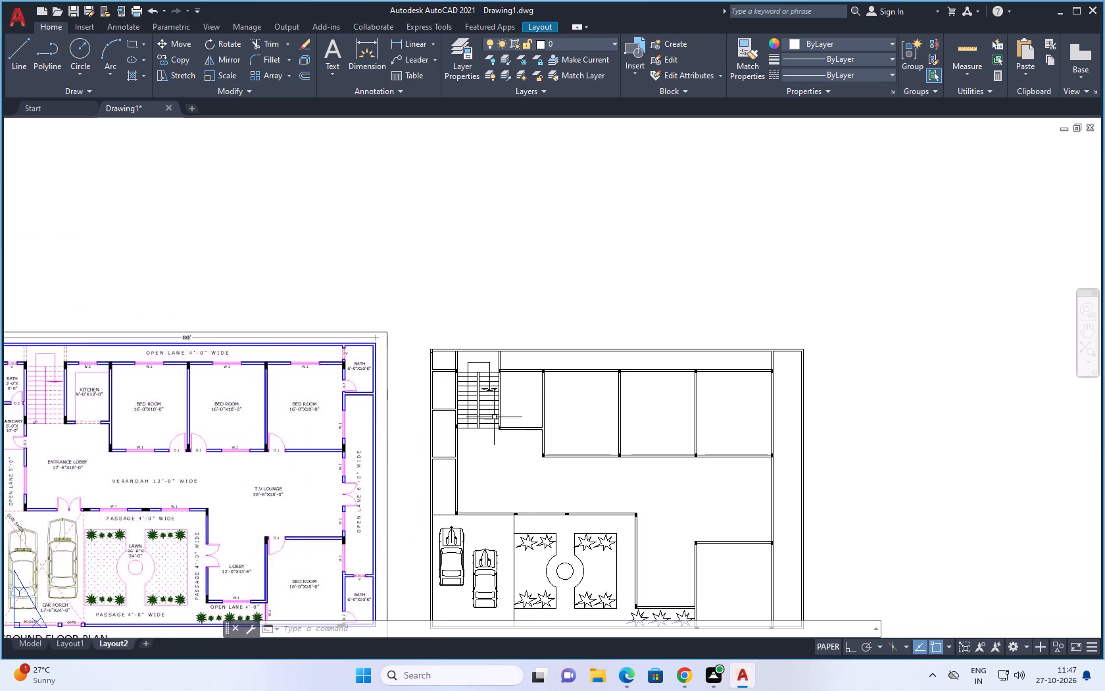
{"action": "scroll", "coordinate": [458, 368], "scroll_direction": "up", "scroll_amount": 2}
{"action": "scroll", "coordinate": [514, 321], "scroll_direction": "down", "scroll_amount": 7}
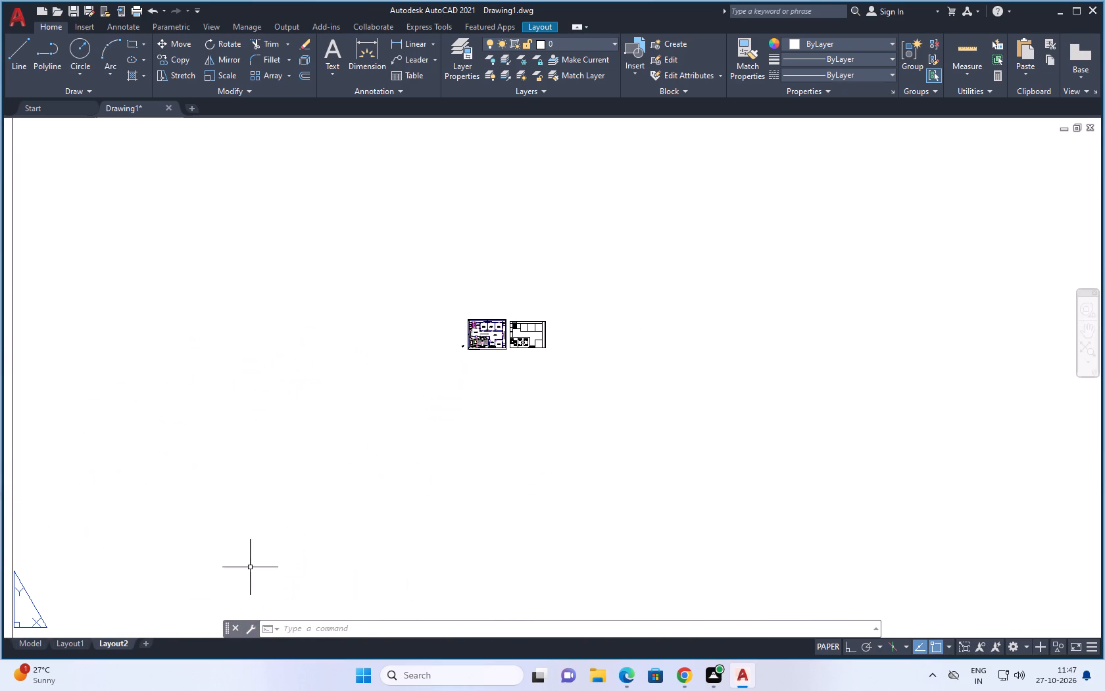
{"action": "left_click", "coordinate": [30, 641]}
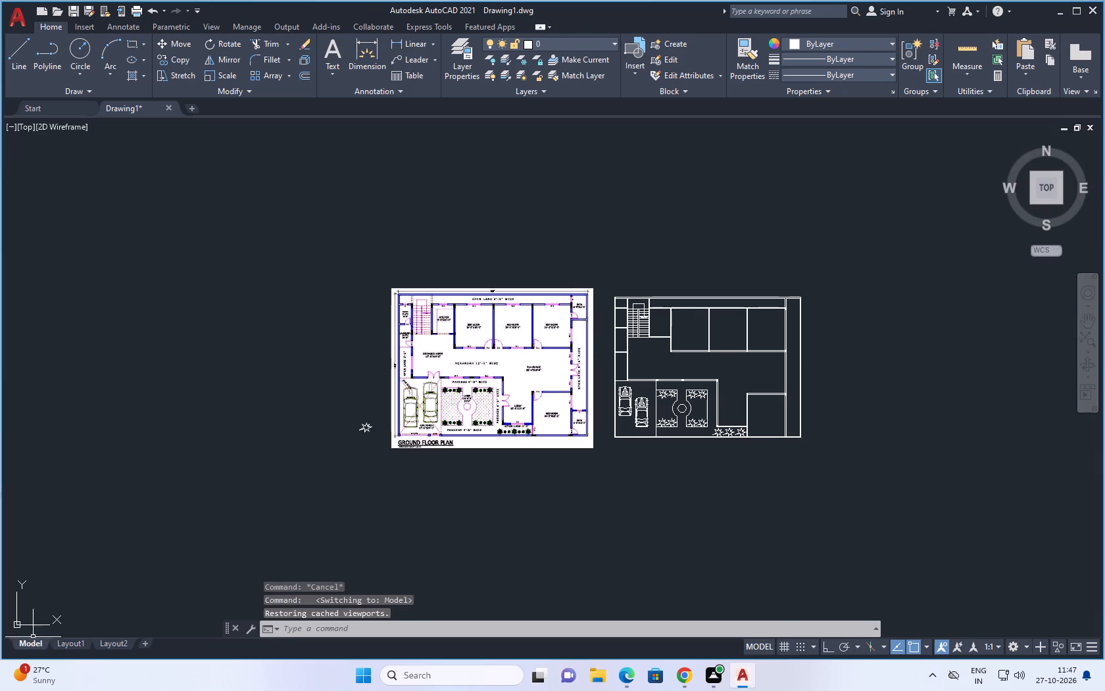
Save the drawing in the Documents folder under the file name 1.
{"action": "scroll", "coordinate": [585, 292], "scroll_direction": "up", "scroll_amount": 3}
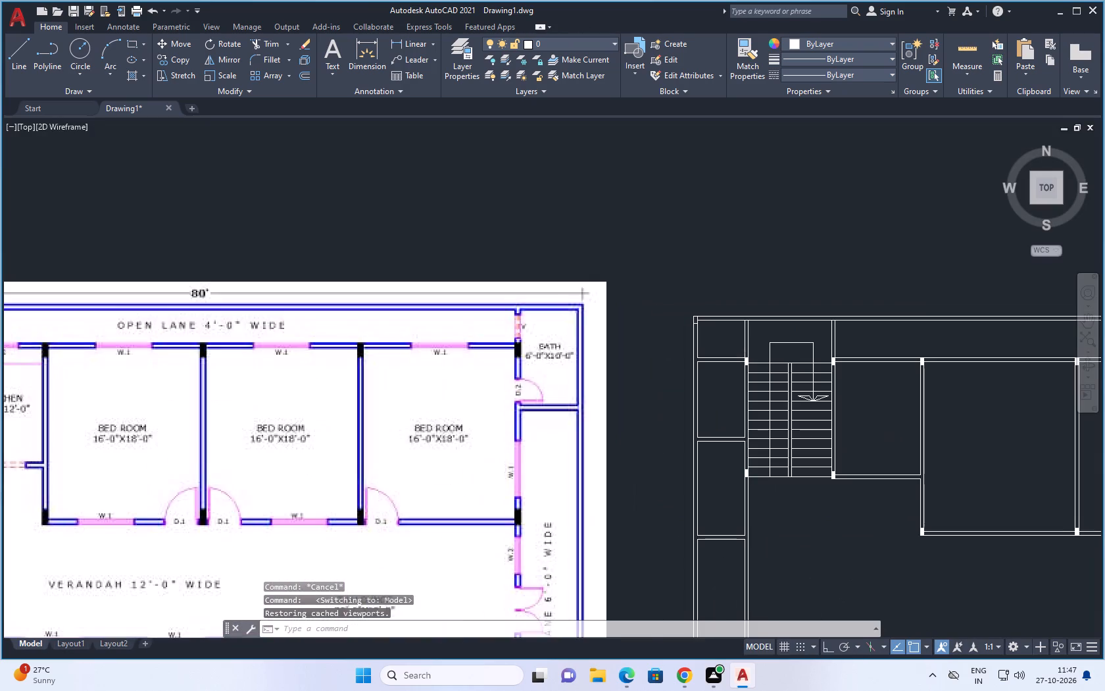
{"action": "scroll", "coordinate": [528, 353], "scroll_direction": "up", "scroll_amount": 2}
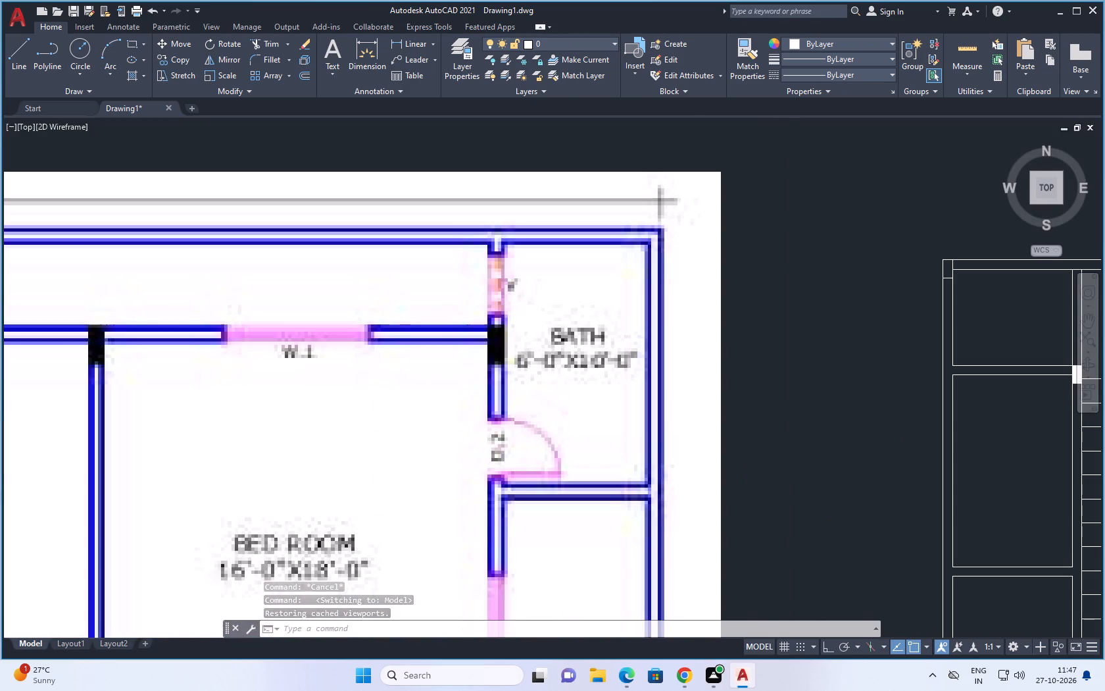
{"action": "scroll", "coordinate": [602, 409], "scroll_direction": "up", "scroll_amount": 3}
{"action": "scroll", "coordinate": [602, 409], "scroll_direction": "down", "scroll_amount": 6}
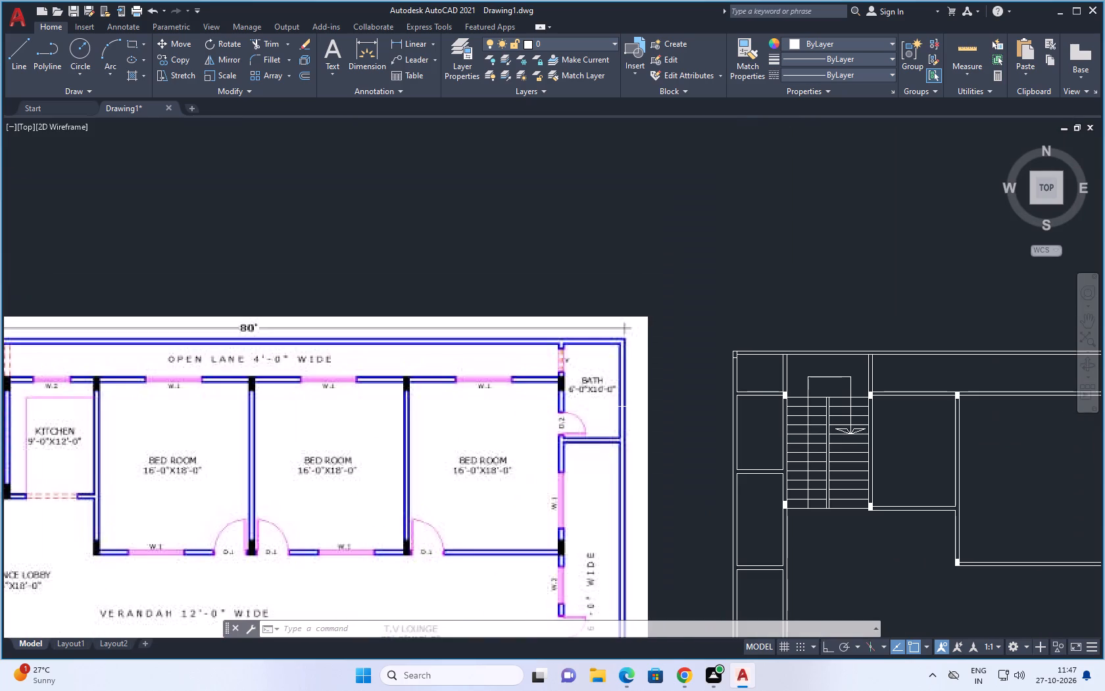
{"action": "key", "text": "ctrl+s"}
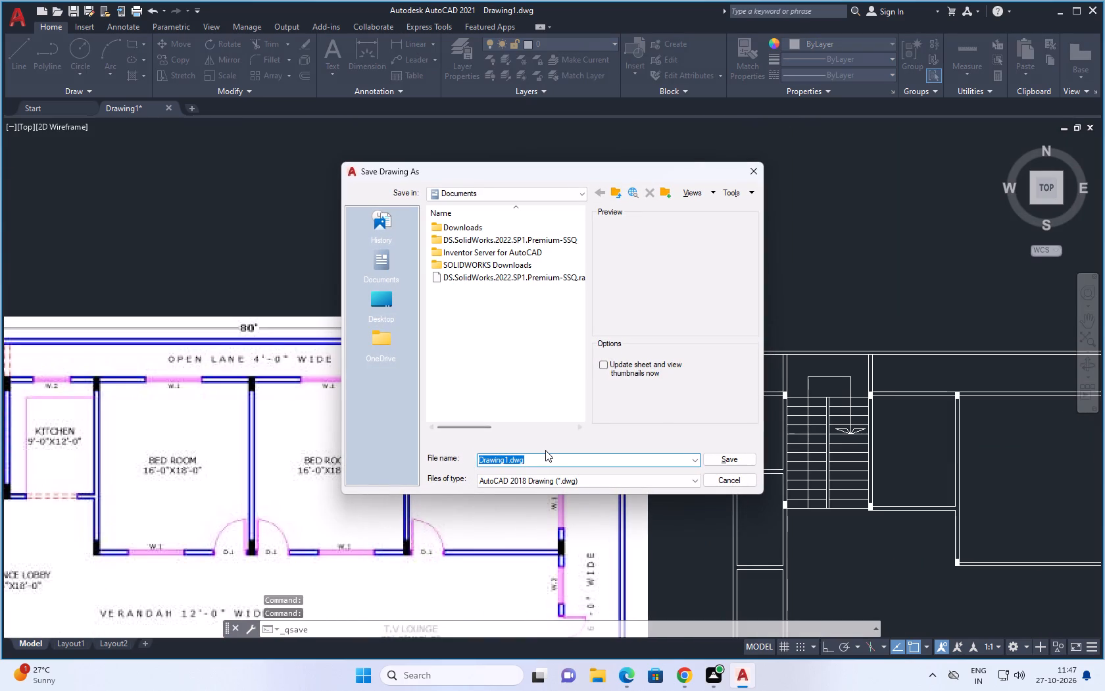
{"action": "key", "text": "BackSpace"}
{"action": "key", "text": "1"}
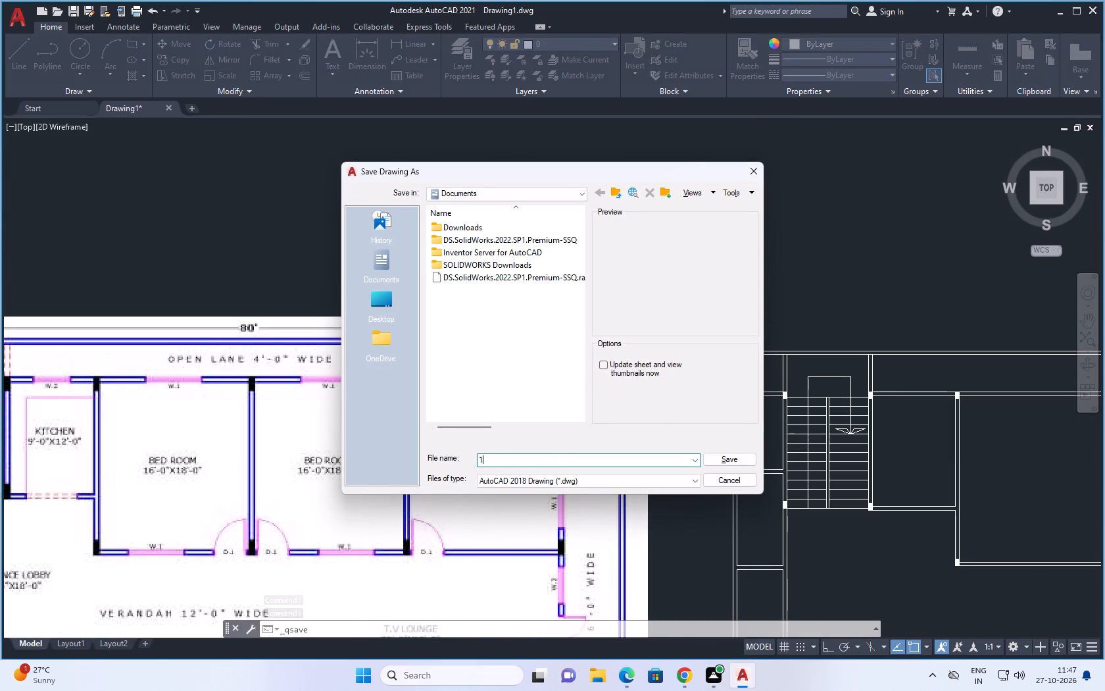
{"action": "key", "text": "Return"}
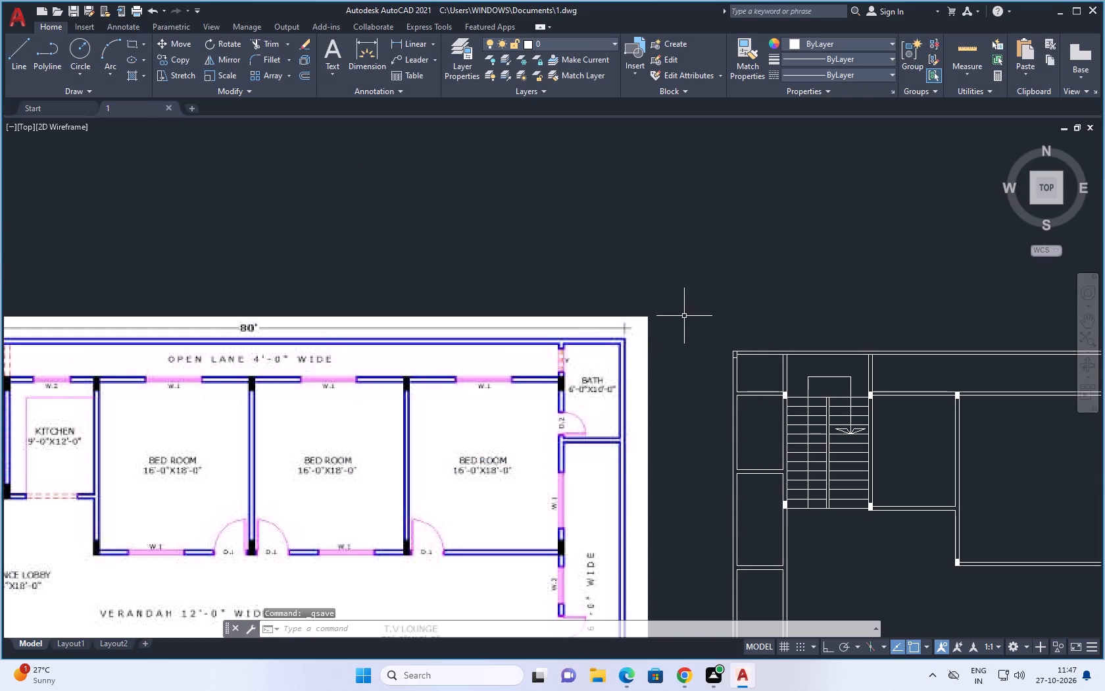
Set the automatic save interval to 2 minutes in the program options and apply the change.
{"action": "type", "text": "op"}
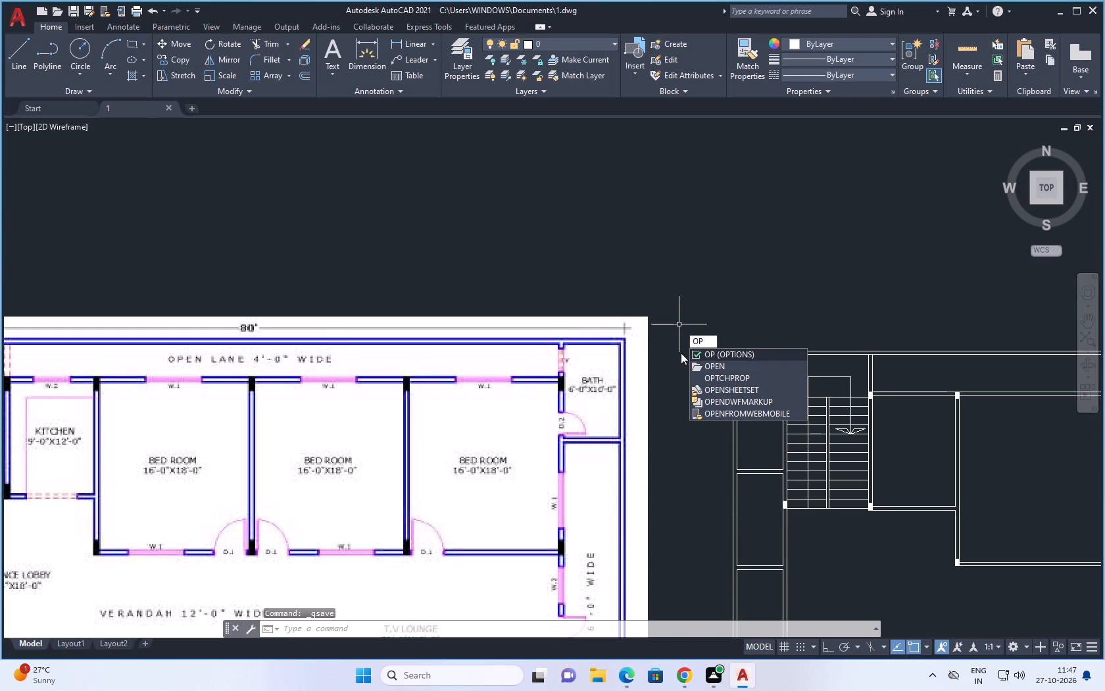
{"action": "key", "text": "Return"}
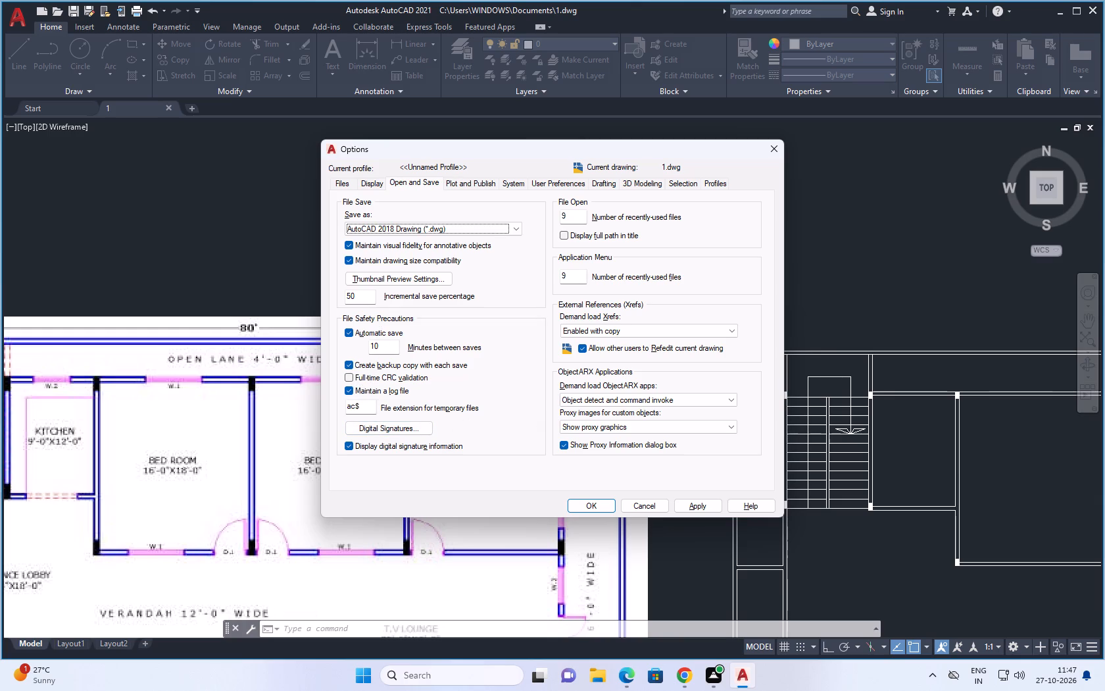
{"action": "left_click", "coordinate": [363, 181]}
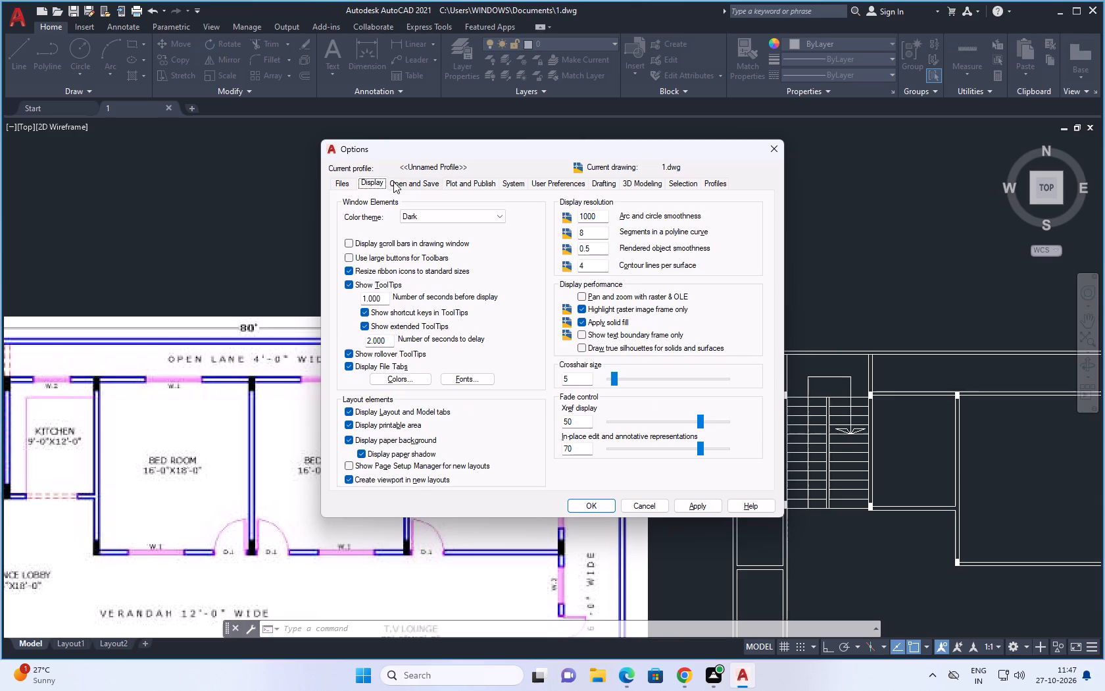
{"action": "left_click", "coordinate": [396, 181]}
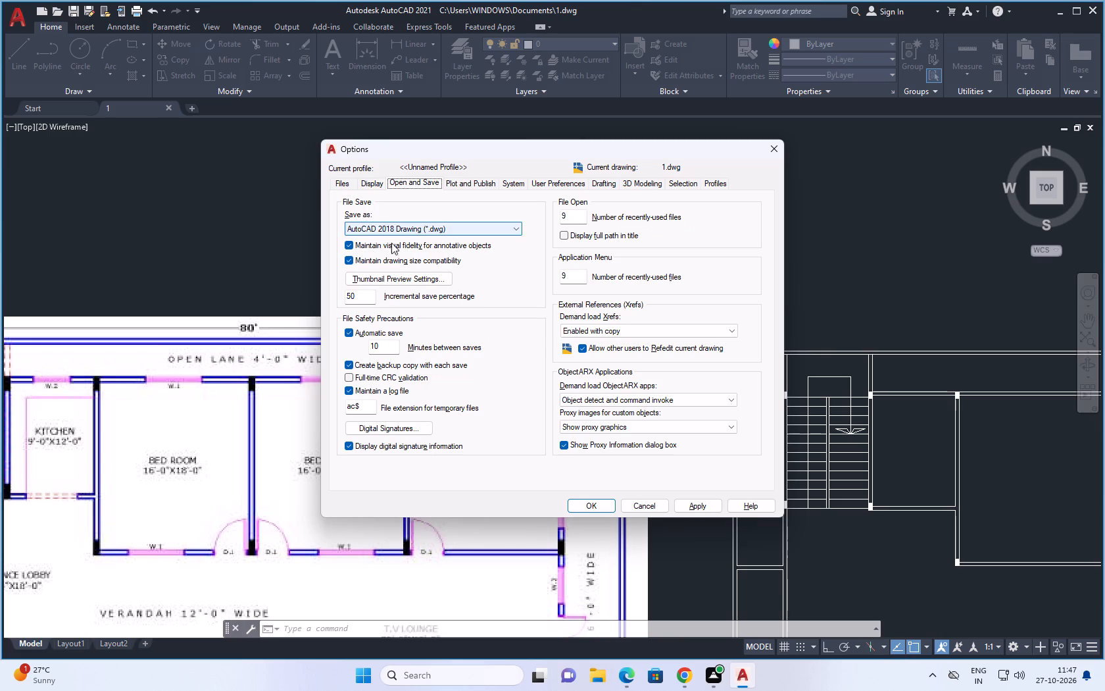
{"action": "left_click", "coordinate": [388, 344]}
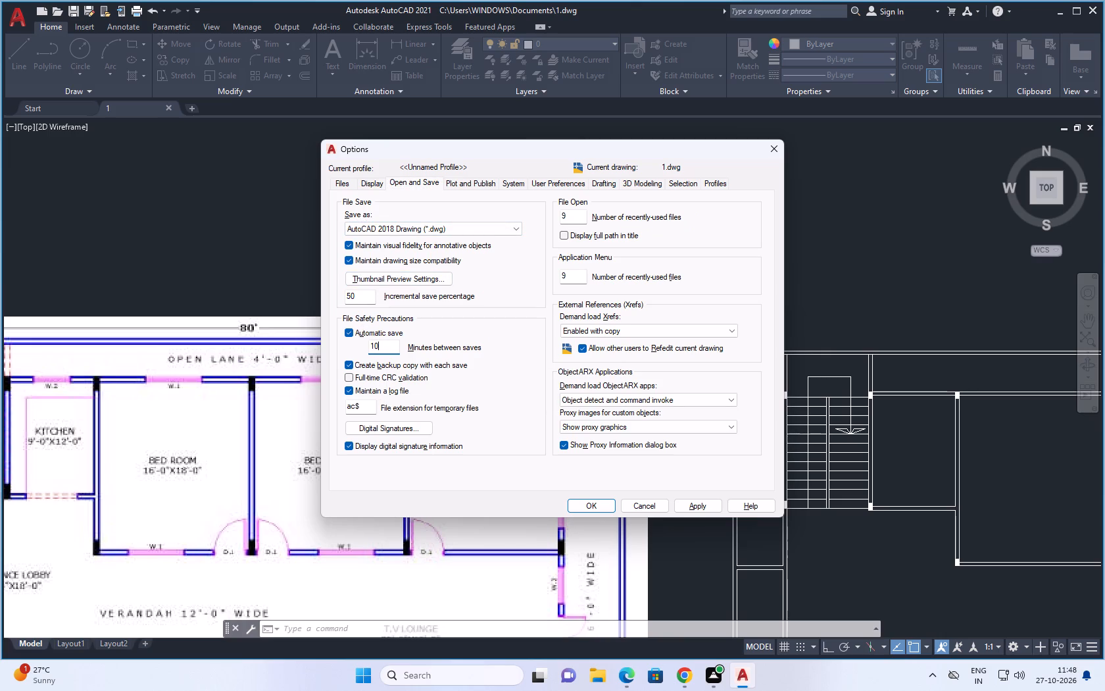
{"action": "key", "text": "BackSpace"}
{"action": "key", "text": "BackSpace"}
{"action": "key", "text": "2"}
{"action": "left_click", "coordinate": [700, 508]}
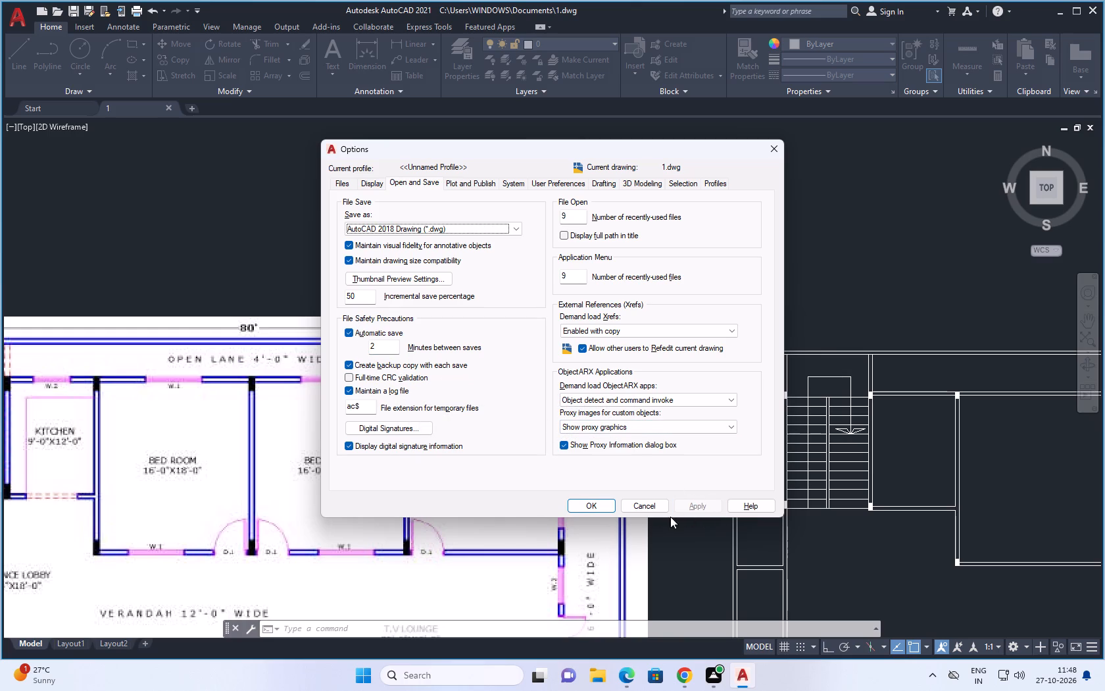
{"action": "left_click", "coordinate": [611, 495]}
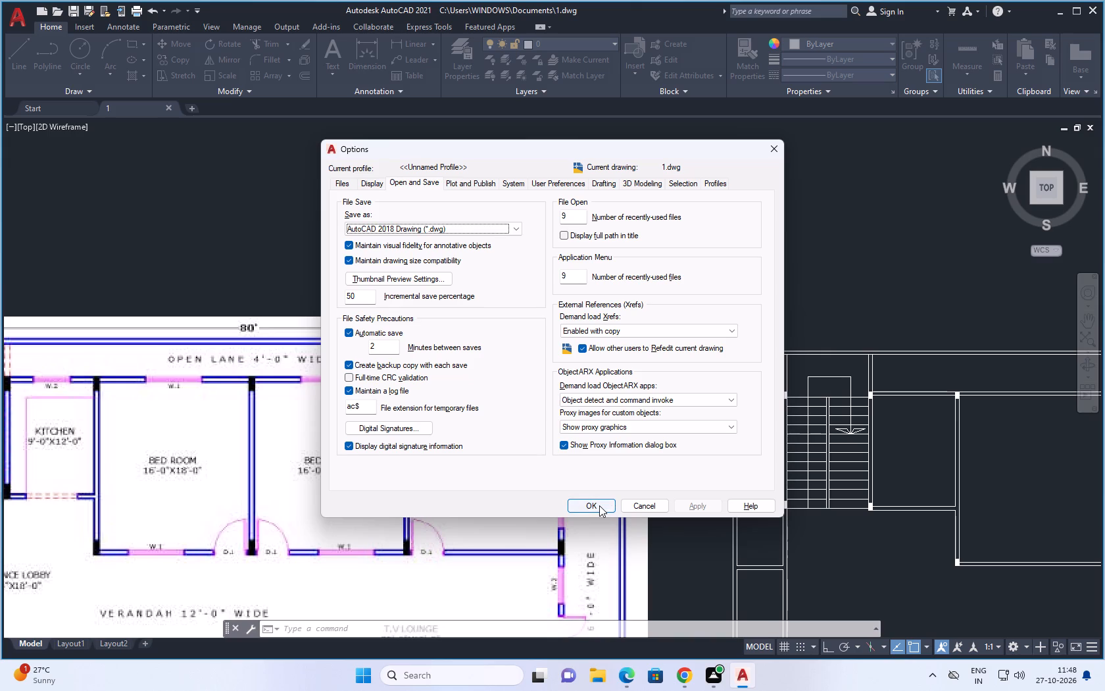
{"action": "left_click", "coordinate": [599, 505]}
Query the log file's path and name with the LOGFILENAME system variable.
{"action": "scroll", "coordinate": [568, 306], "scroll_direction": "down", "scroll_amount": 3}
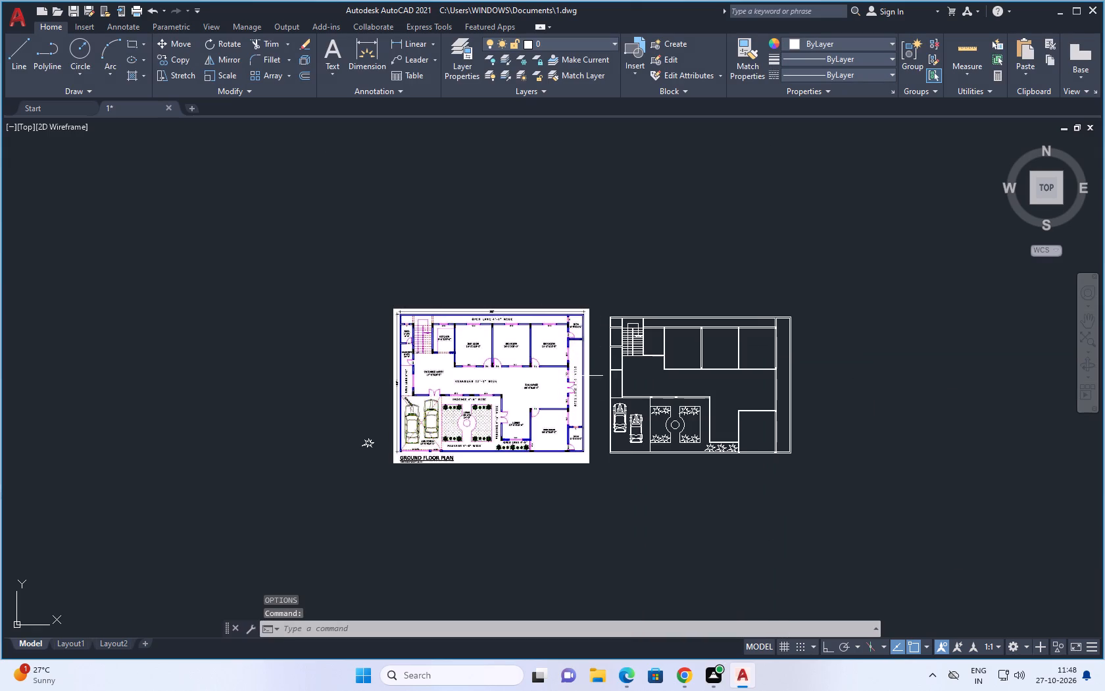
{"action": "scroll", "coordinate": [579, 392], "scroll_direction": "up", "scroll_amount": 1}
{"action": "type", "text": "lo"}
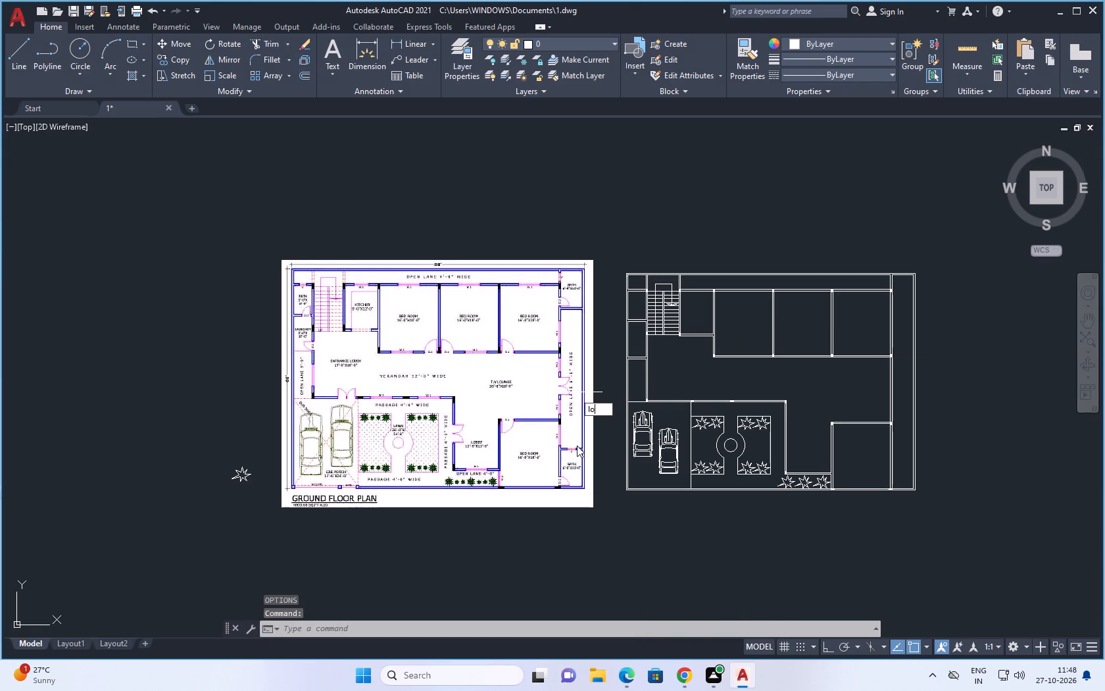
{"action": "key", "text": "g"}
{"action": "type", "text": "fi"}
{"action": "key", "text": "l"}
{"action": "key", "text": "e"}
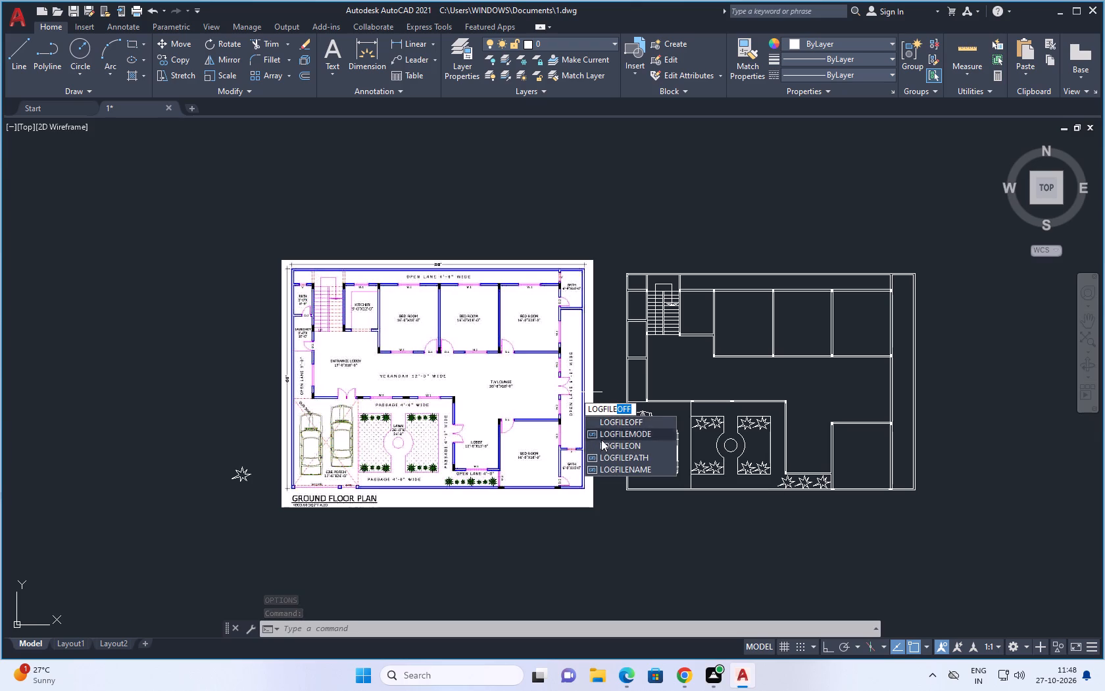
{"action": "left_click", "coordinate": [627, 473]}
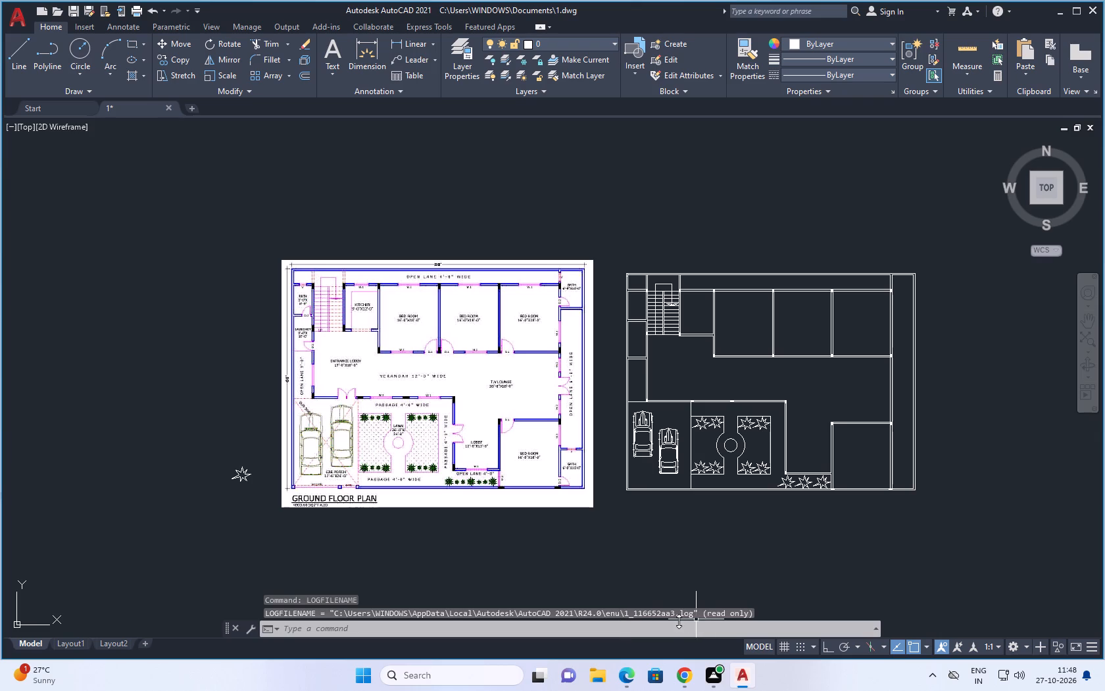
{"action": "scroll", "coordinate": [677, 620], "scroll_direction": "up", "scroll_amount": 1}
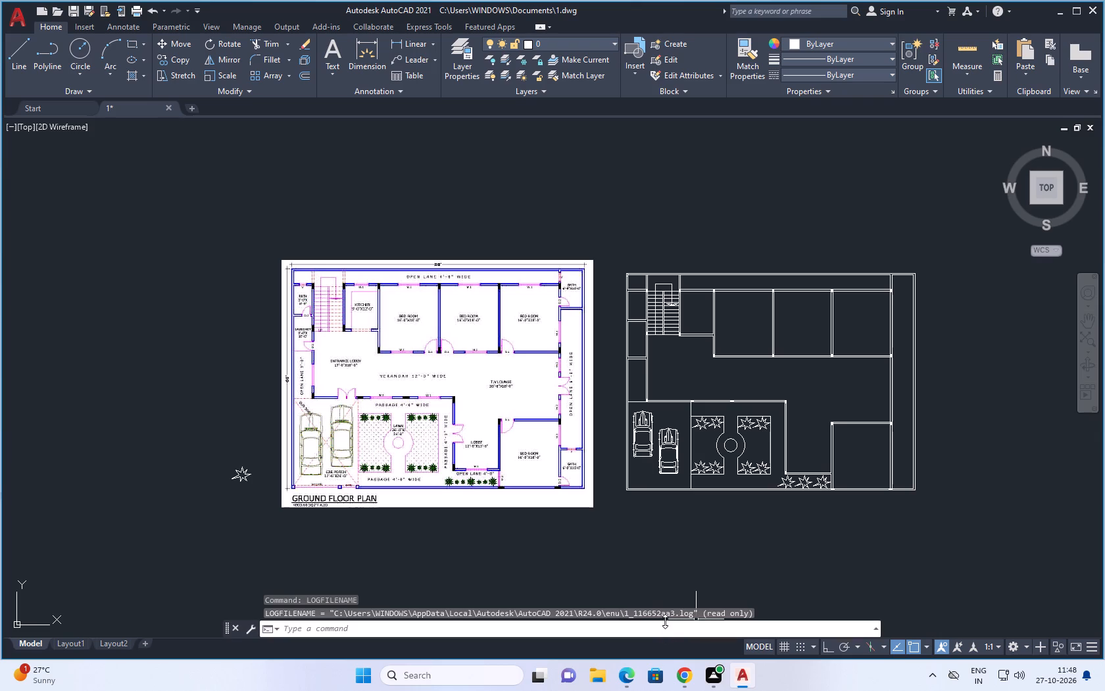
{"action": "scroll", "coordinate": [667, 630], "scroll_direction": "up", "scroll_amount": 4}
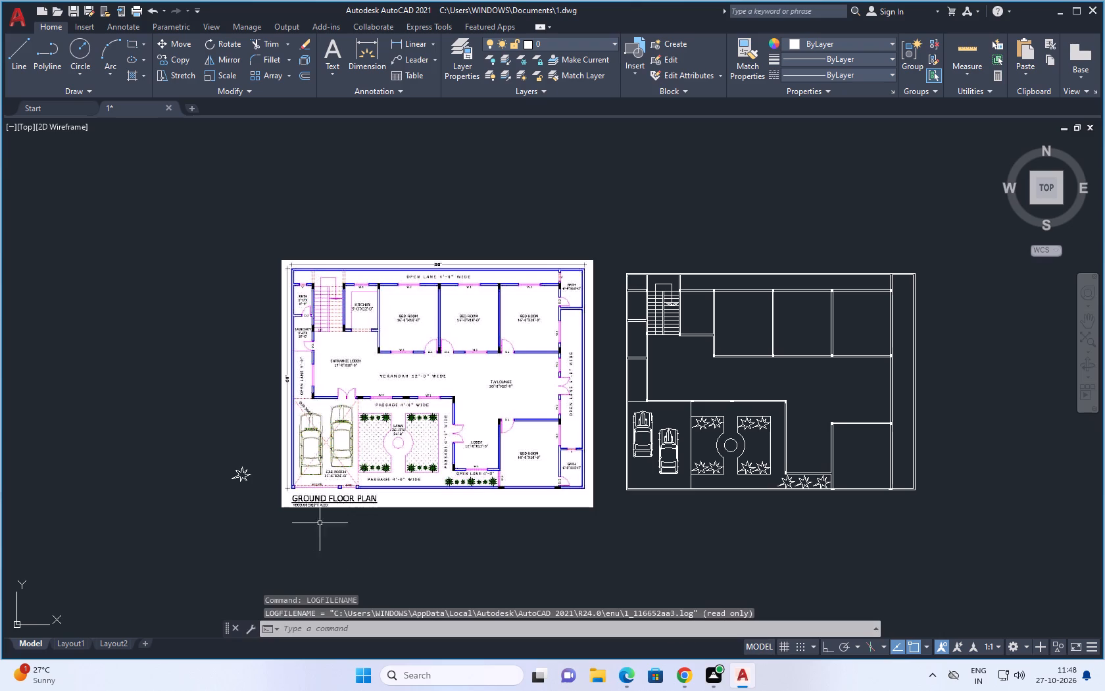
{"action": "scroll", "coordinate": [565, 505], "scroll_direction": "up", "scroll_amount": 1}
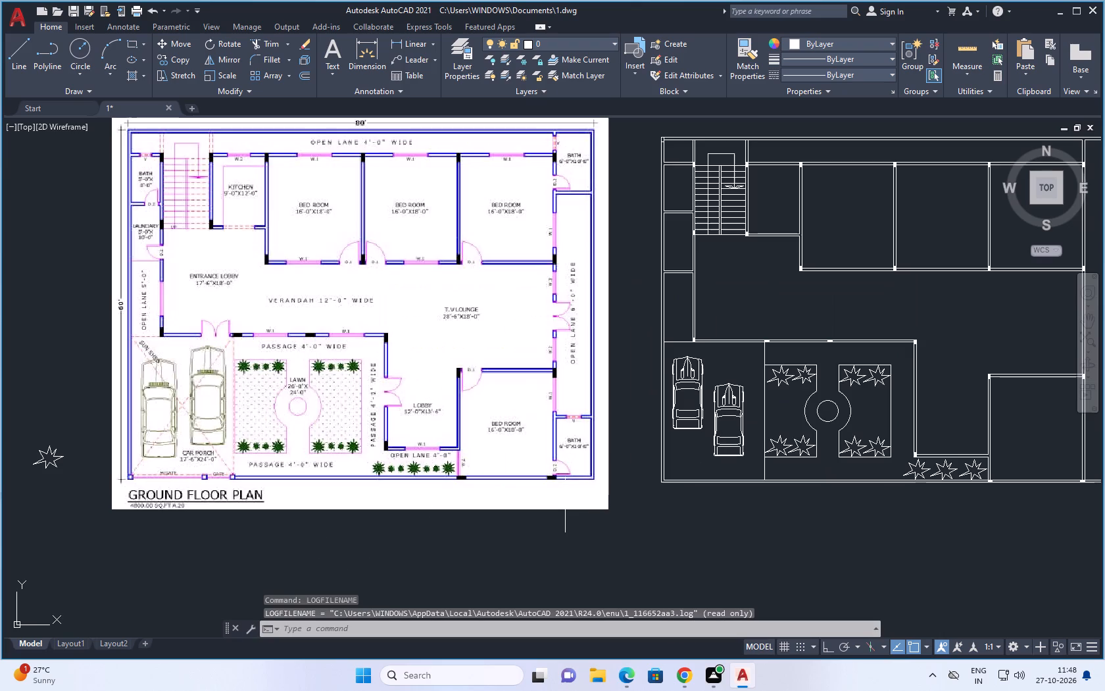
Hatch the four plants along the lawn's upper edge in the redrawn plan with a SOLID fill in green 88,186,72.
{"action": "scroll", "coordinate": [565, 505], "scroll_direction": "down", "scroll_amount": 3}
{"action": "scroll", "coordinate": [638, 484], "scroll_direction": "up", "scroll_amount": 2}
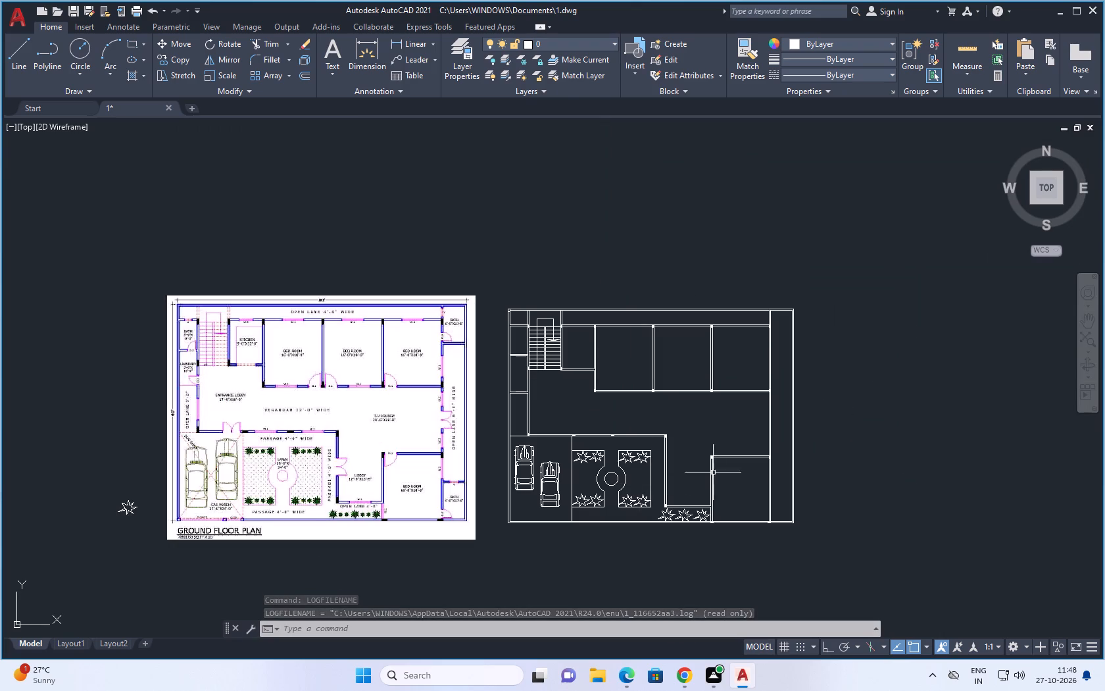
{"action": "key", "text": "Escape"}
{"action": "type", "text": "h"}
{"action": "key", "text": "space"}
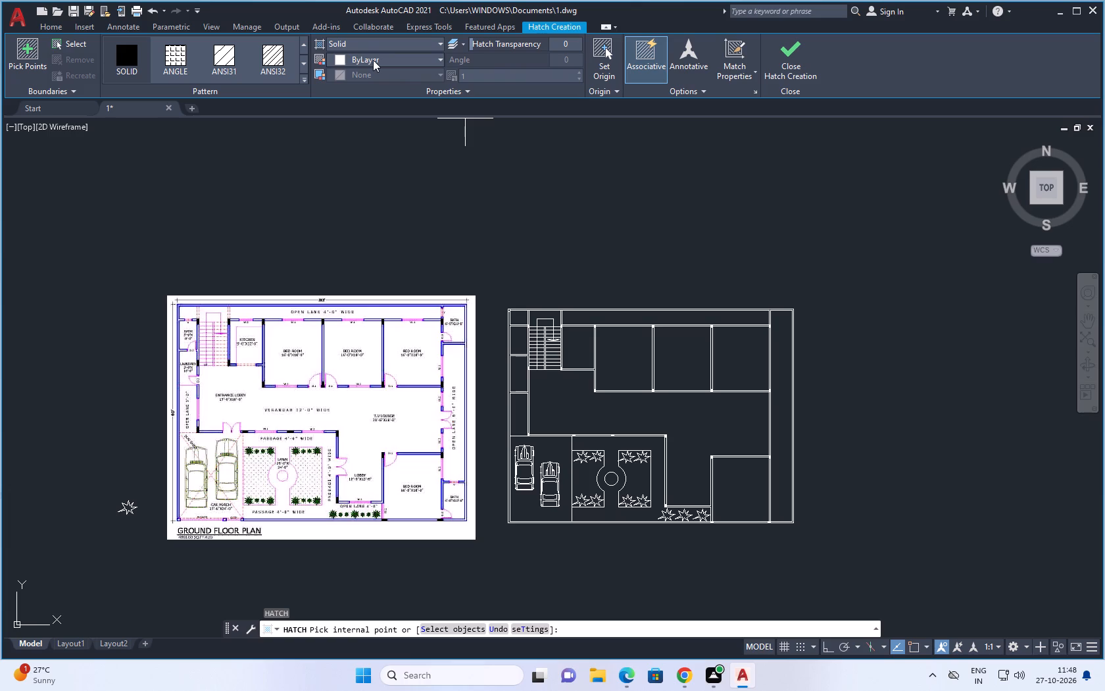
{"action": "left_click", "coordinate": [373, 60]}
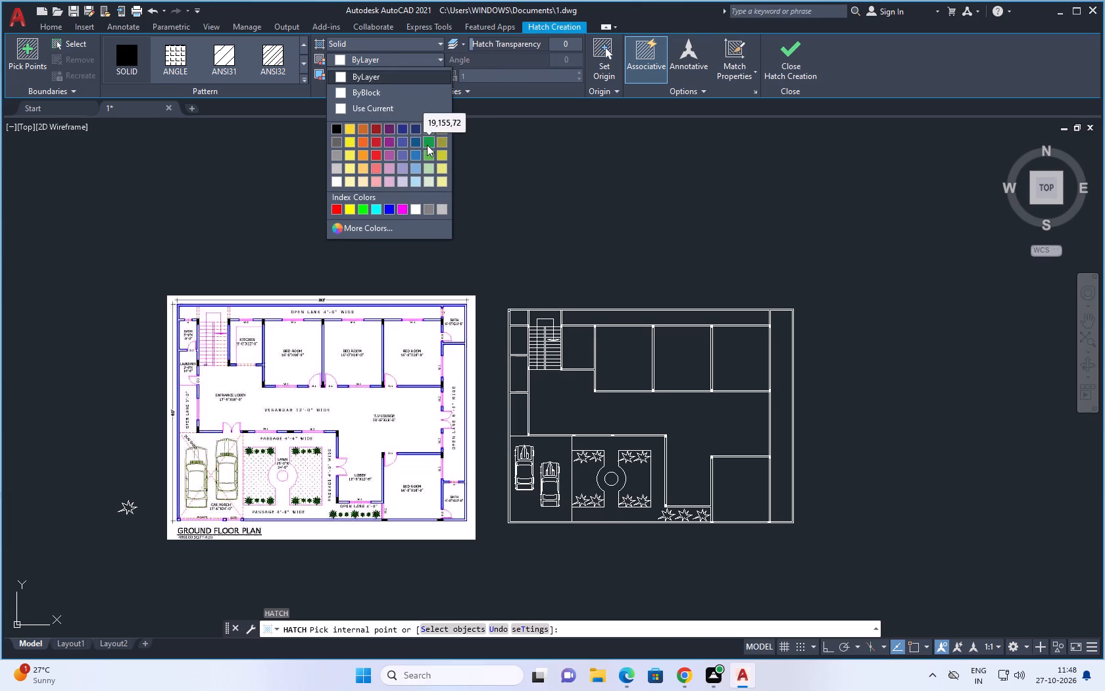
{"action": "left_click", "coordinate": [428, 155]}
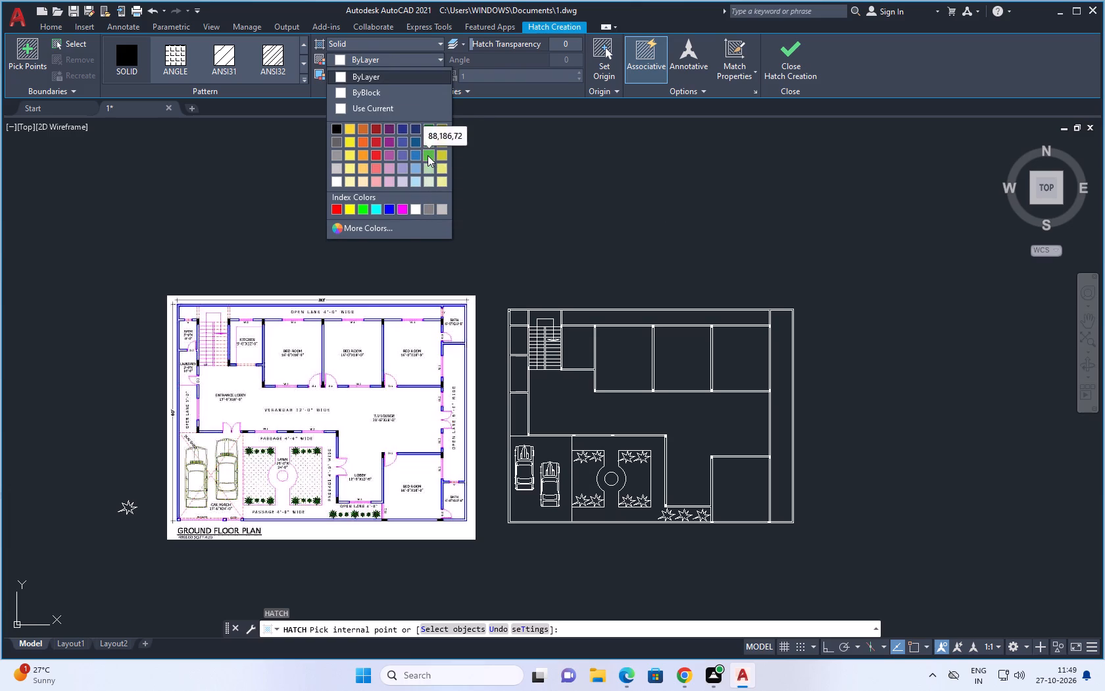
{"action": "scroll", "coordinate": [576, 447], "scroll_direction": "up", "scroll_amount": 4}
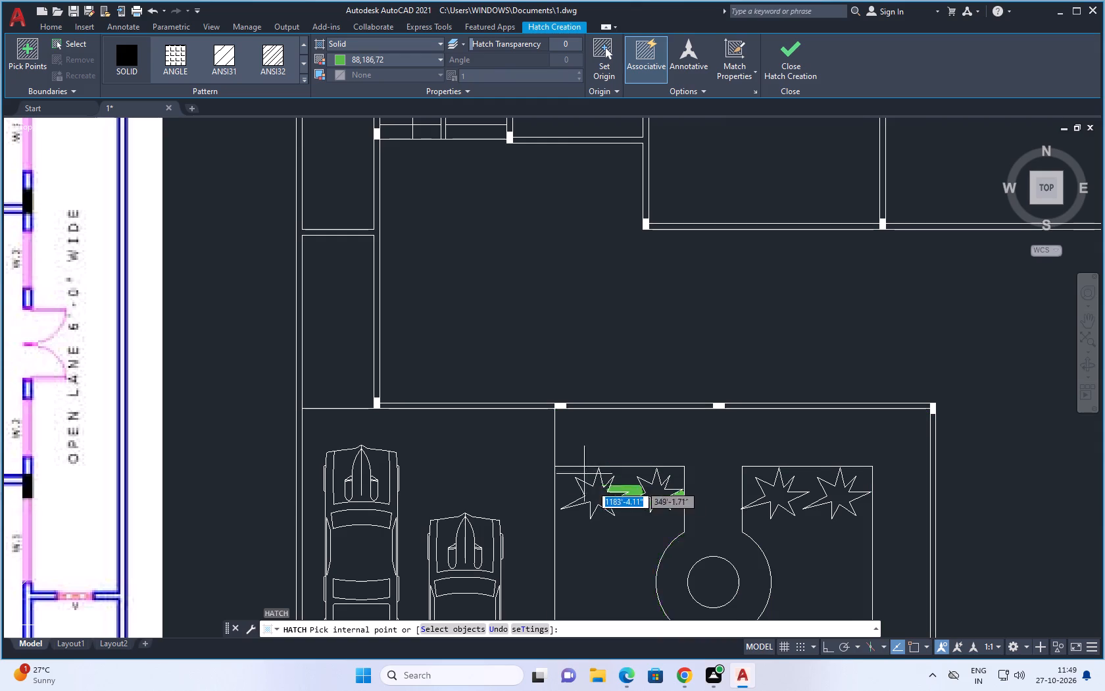
{"action": "left_click", "coordinate": [601, 498]}
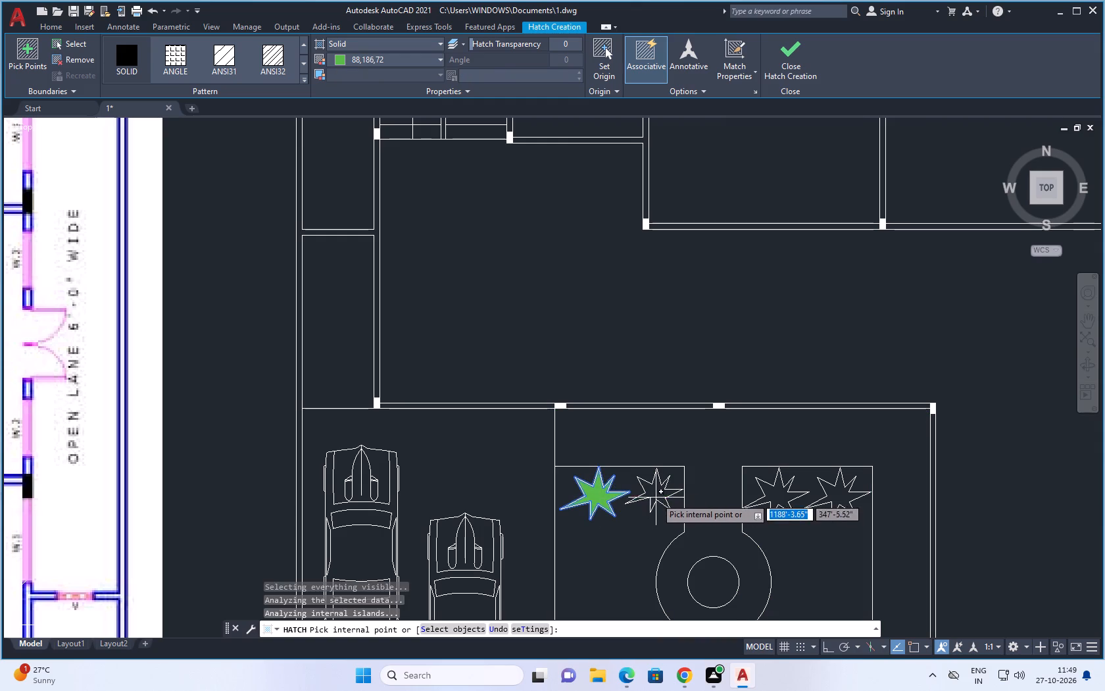
{"action": "left_click", "coordinate": [656, 498]}
{"action": "left_click", "coordinate": [779, 493]}
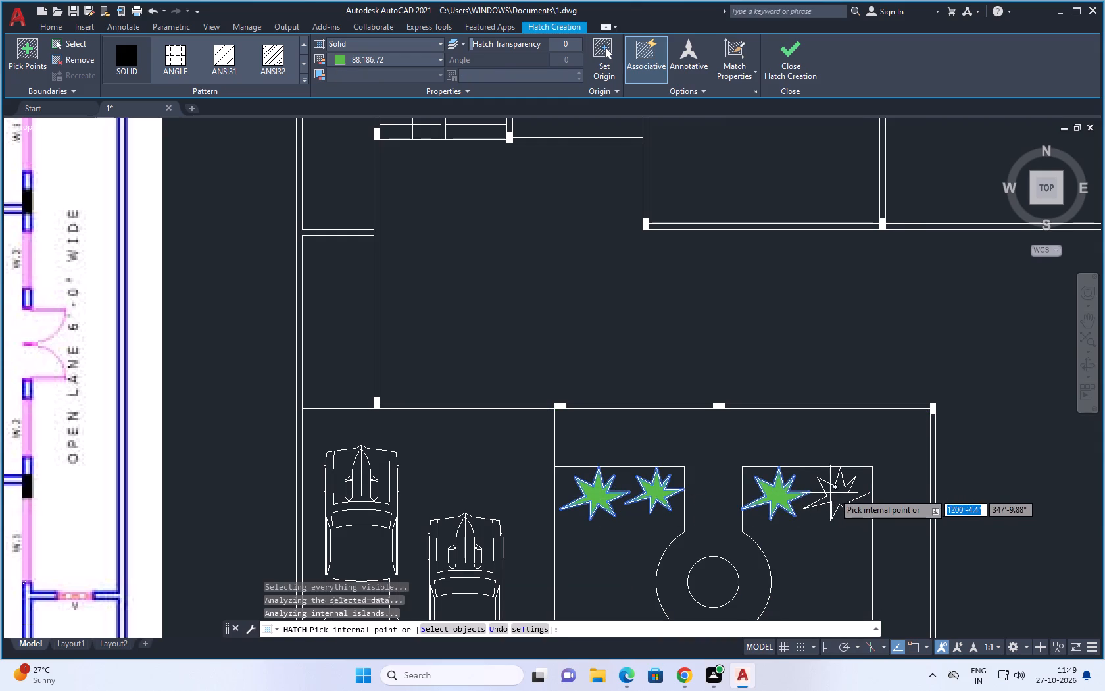
{"action": "left_click", "coordinate": [848, 494]}
{"action": "scroll", "coordinate": [790, 391], "scroll_direction": "down", "scroll_amount": 4}
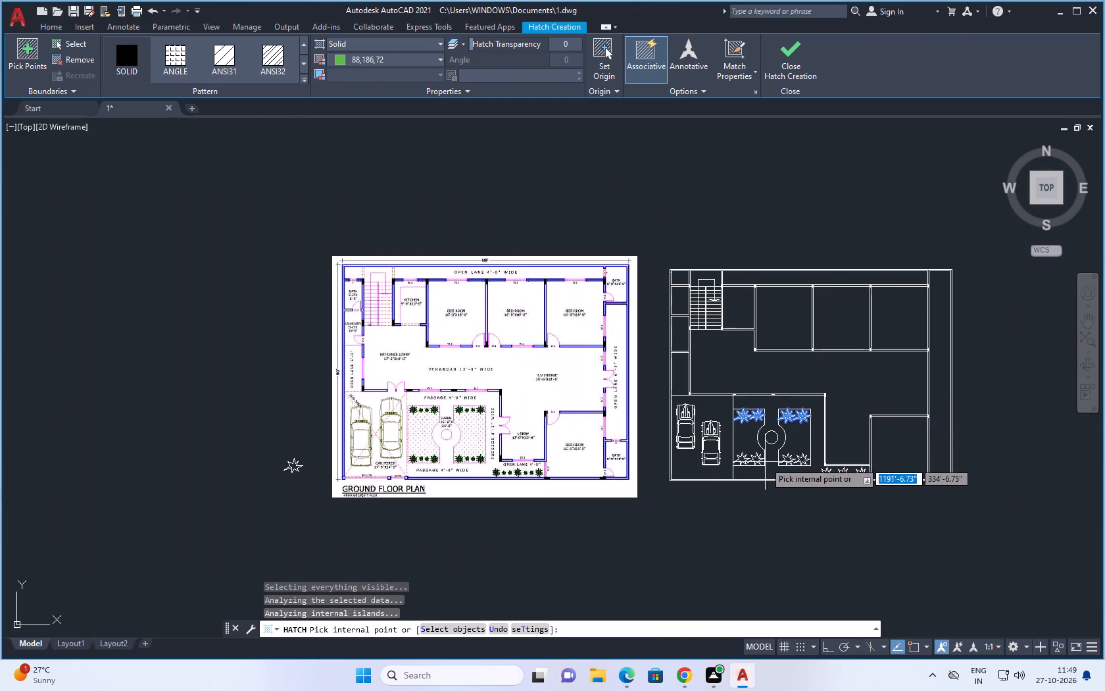
Fill the four plants along the lawn's lower edge with the same solid green hatch.
{"action": "scroll", "coordinate": [760, 461], "scroll_direction": "up", "scroll_amount": 4}
{"action": "left_click", "coordinate": [715, 464]}
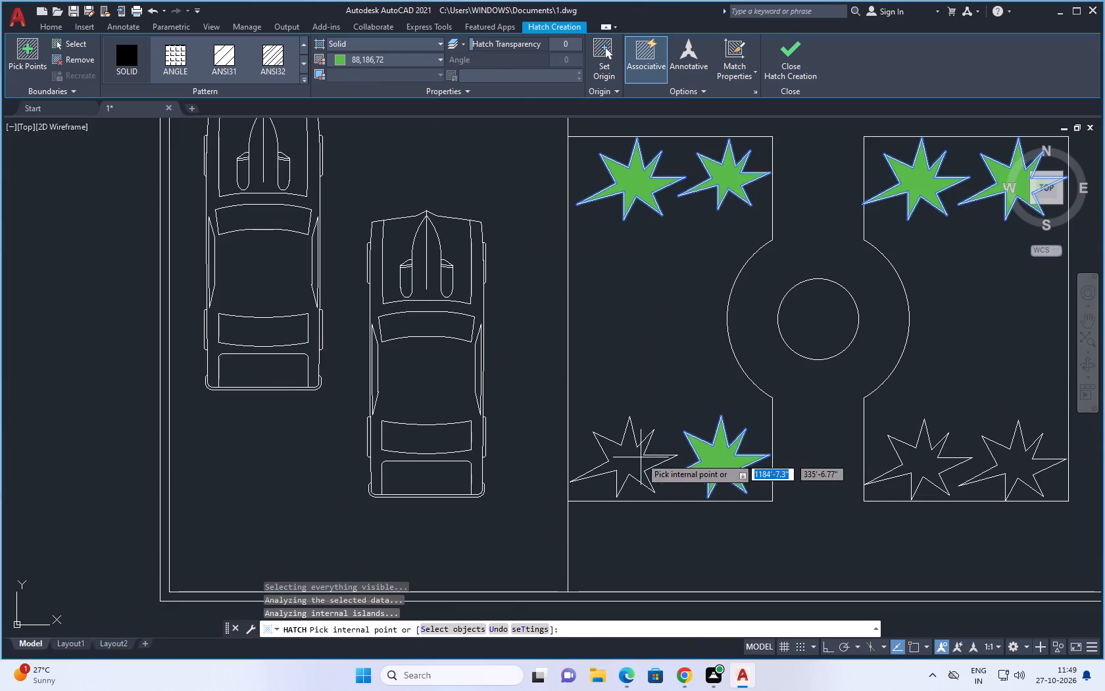
{"action": "left_click", "coordinate": [620, 456]}
{"action": "left_click", "coordinate": [922, 470]}
{"action": "scroll", "coordinate": [704, 442], "scroll_direction": "down", "scroll_amount": 3}
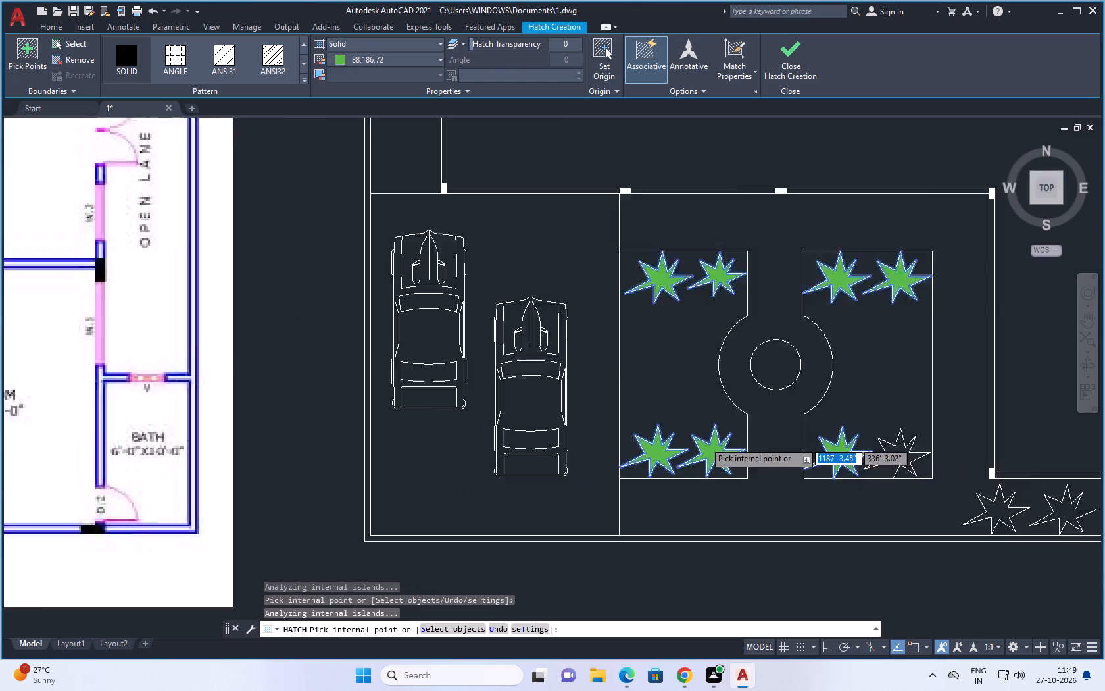
{"action": "scroll", "coordinate": [704, 442], "scroll_direction": "down", "scroll_amount": 1}
{"action": "scroll", "coordinate": [787, 448], "scroll_direction": "up", "scroll_amount": 8}
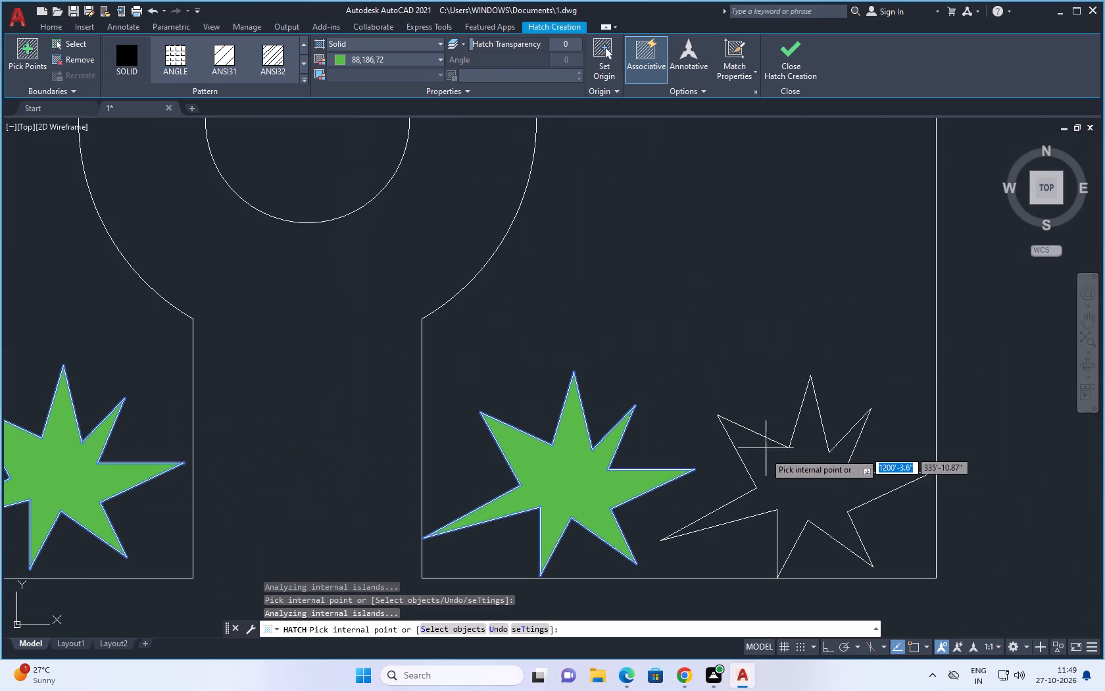
{"action": "left_click", "coordinate": [791, 474]}
Fill the three plants in the open lane below the lobby with the same solid green hatch and finish the hatch.
{"action": "scroll", "coordinate": [685, 414], "scroll_direction": "down", "scroll_amount": 4}
{"action": "scroll", "coordinate": [779, 462], "scroll_direction": "up", "scroll_amount": 3}
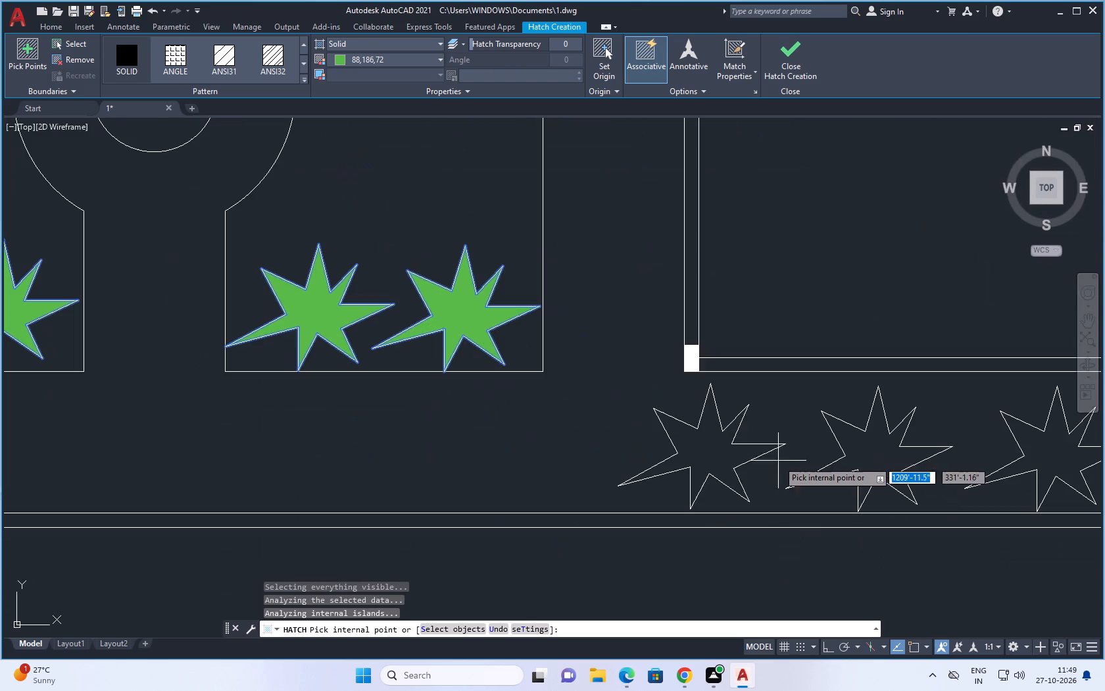
{"action": "left_click", "coordinate": [725, 456]}
{"action": "left_click", "coordinate": [873, 460]}
{"action": "scroll", "coordinate": [725, 433], "scroll_direction": "down", "scroll_amount": 4}
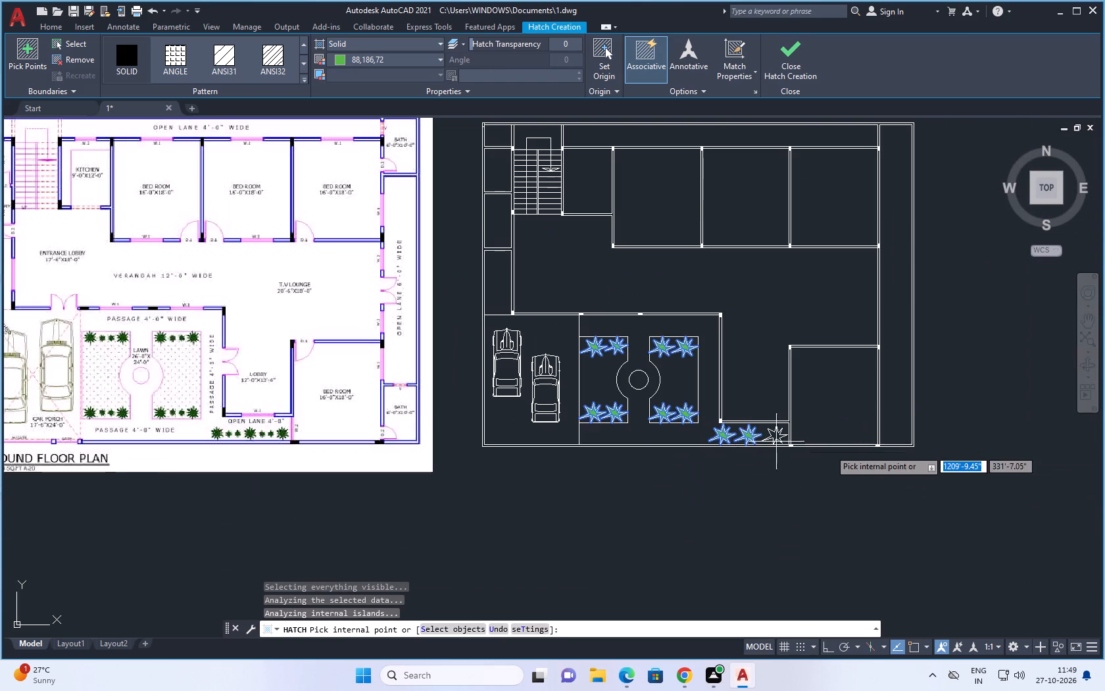
{"action": "scroll", "coordinate": [800, 439], "scroll_direction": "up", "scroll_amount": 4}
{"action": "left_click", "coordinate": [612, 423]}
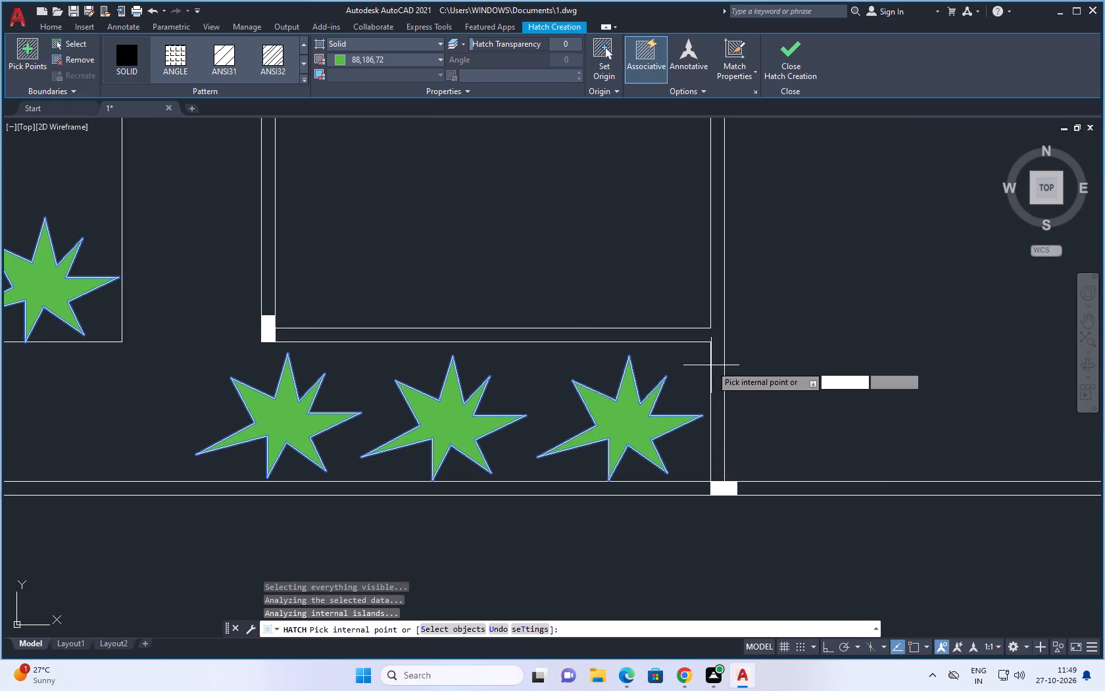
{"action": "left_click", "coordinate": [775, 72]}
{"action": "scroll", "coordinate": [789, 364], "scroll_direction": "down", "scroll_amount": 4}
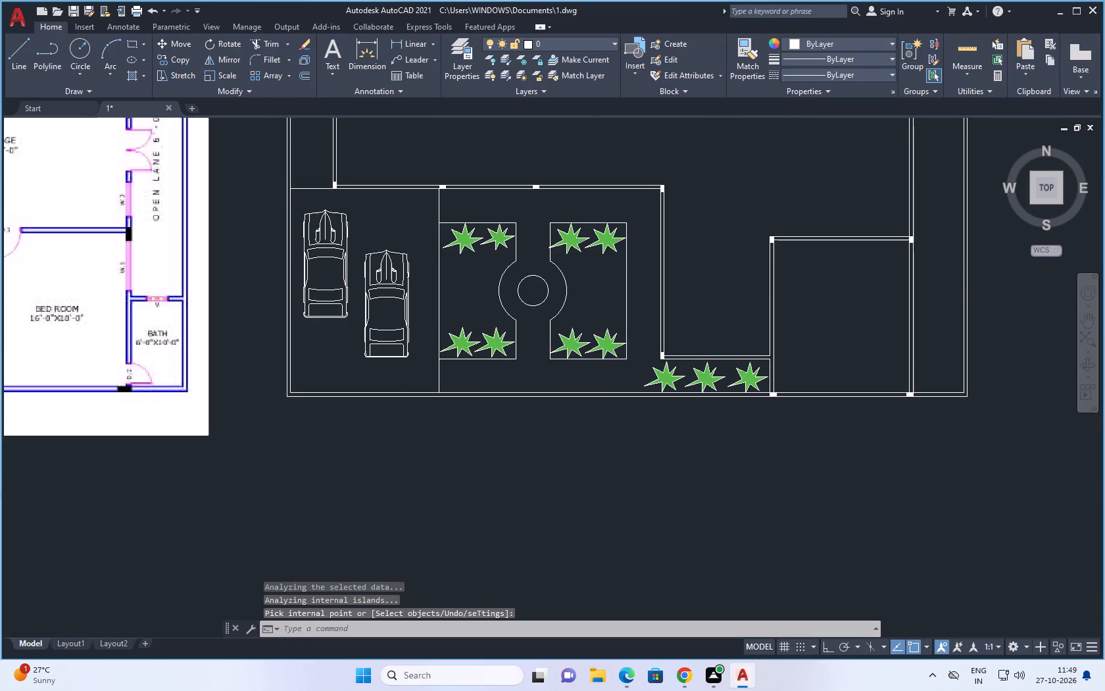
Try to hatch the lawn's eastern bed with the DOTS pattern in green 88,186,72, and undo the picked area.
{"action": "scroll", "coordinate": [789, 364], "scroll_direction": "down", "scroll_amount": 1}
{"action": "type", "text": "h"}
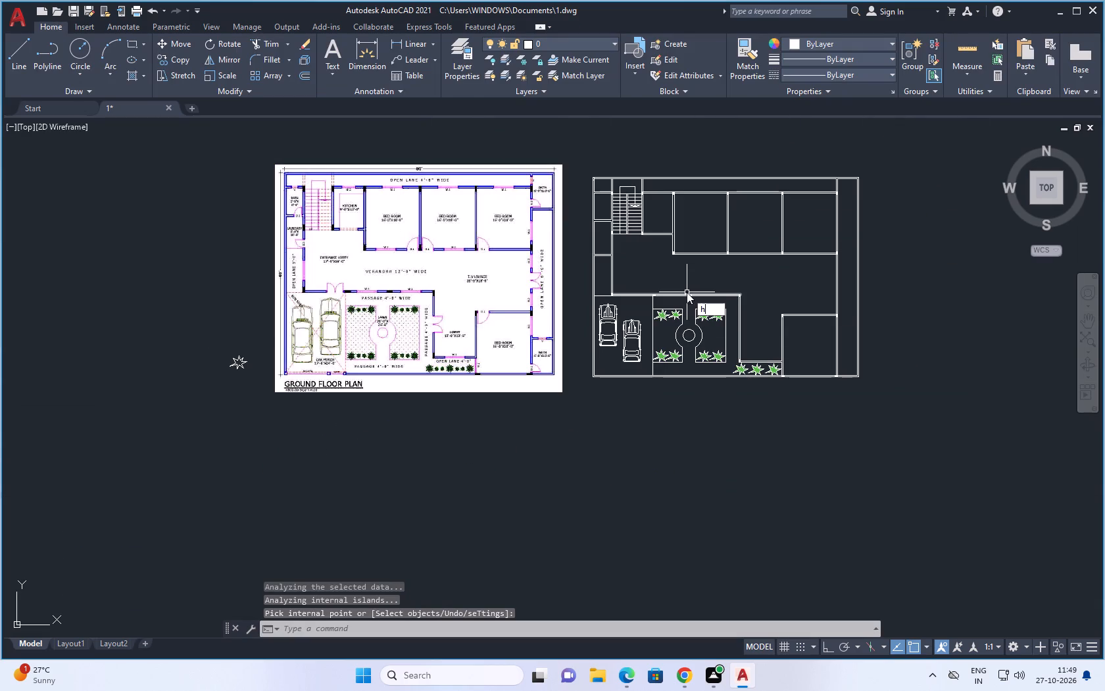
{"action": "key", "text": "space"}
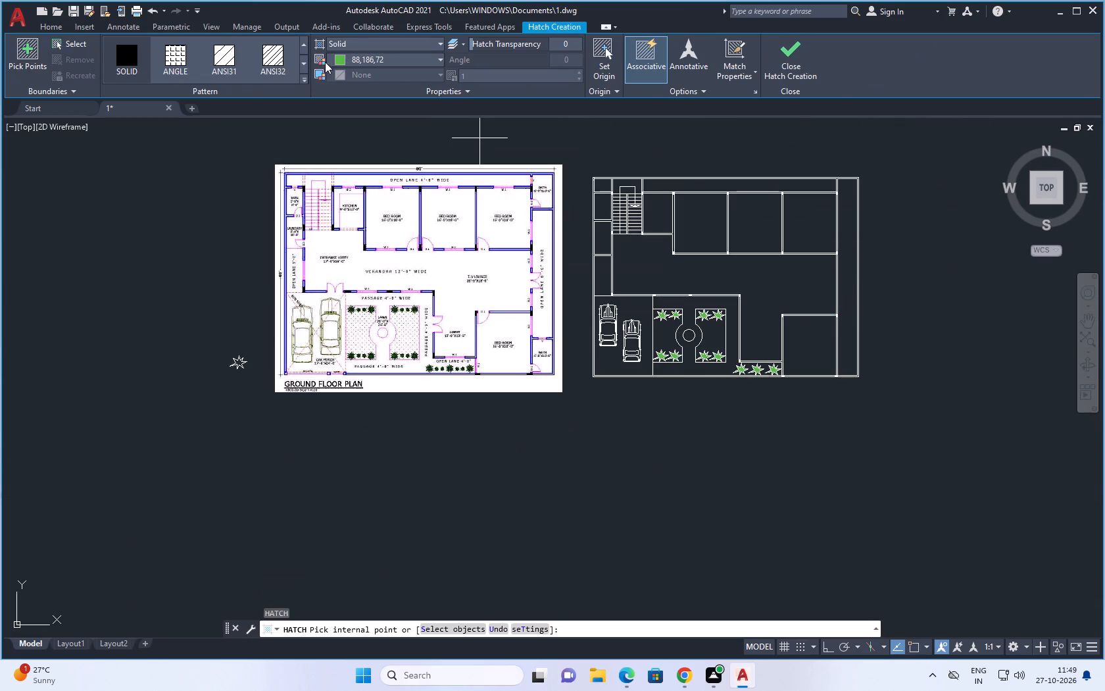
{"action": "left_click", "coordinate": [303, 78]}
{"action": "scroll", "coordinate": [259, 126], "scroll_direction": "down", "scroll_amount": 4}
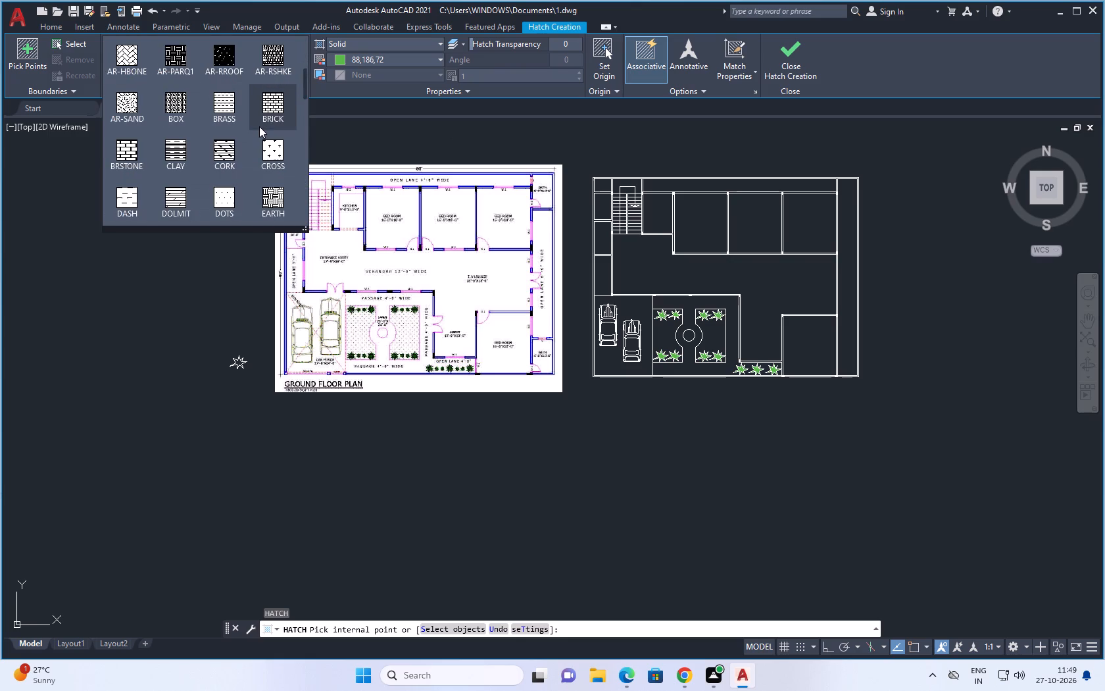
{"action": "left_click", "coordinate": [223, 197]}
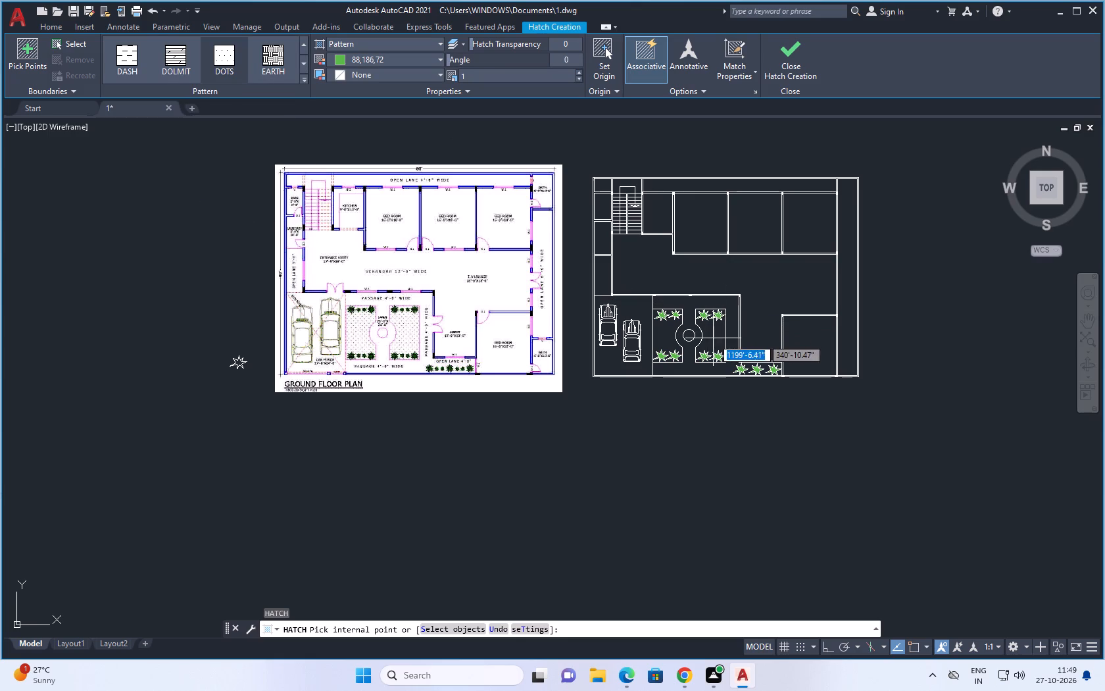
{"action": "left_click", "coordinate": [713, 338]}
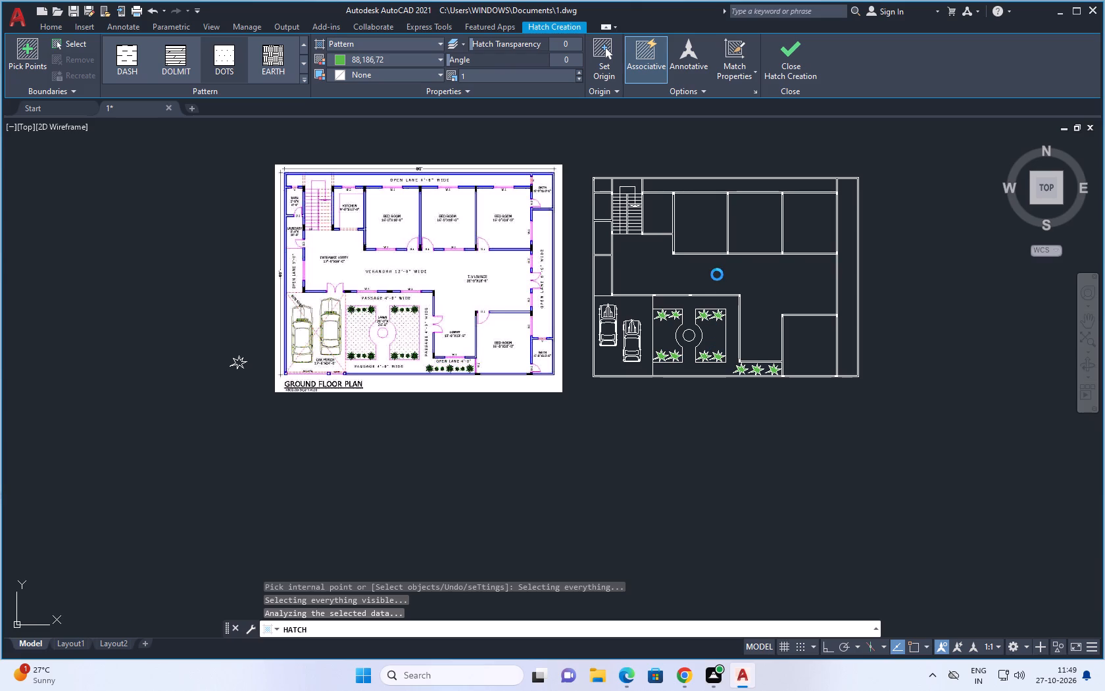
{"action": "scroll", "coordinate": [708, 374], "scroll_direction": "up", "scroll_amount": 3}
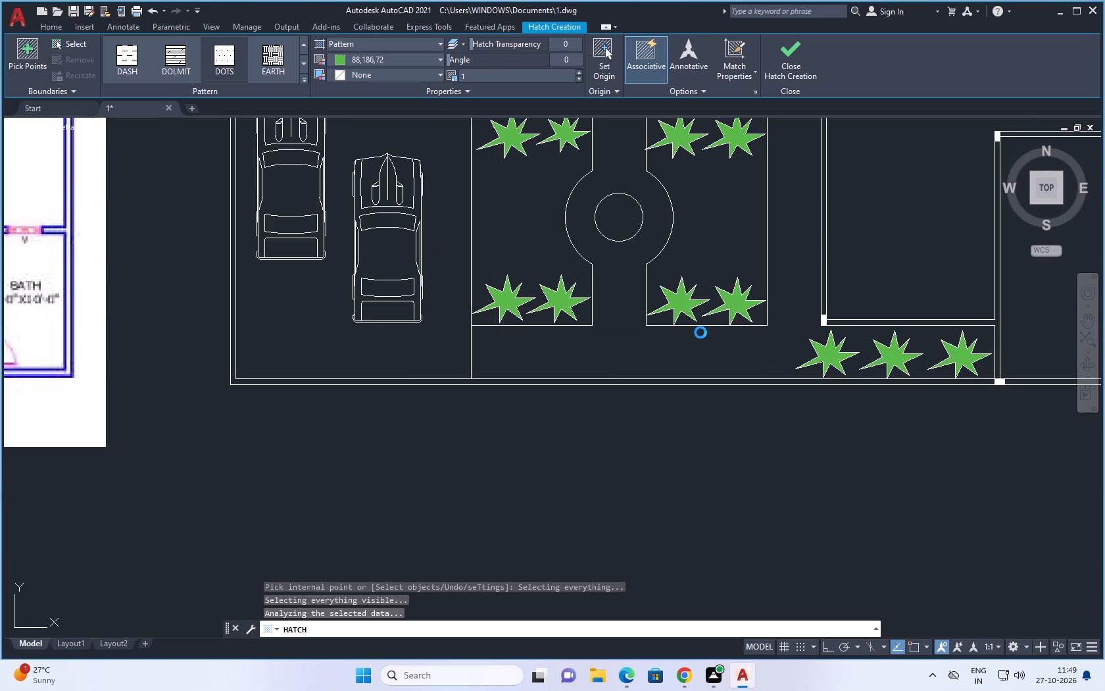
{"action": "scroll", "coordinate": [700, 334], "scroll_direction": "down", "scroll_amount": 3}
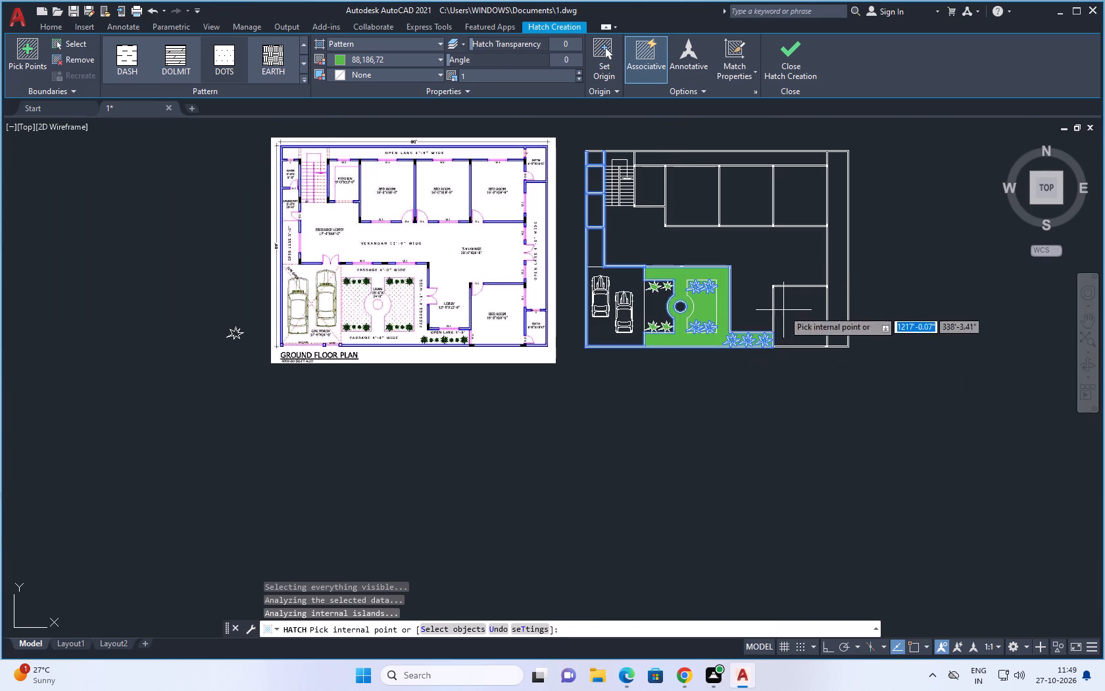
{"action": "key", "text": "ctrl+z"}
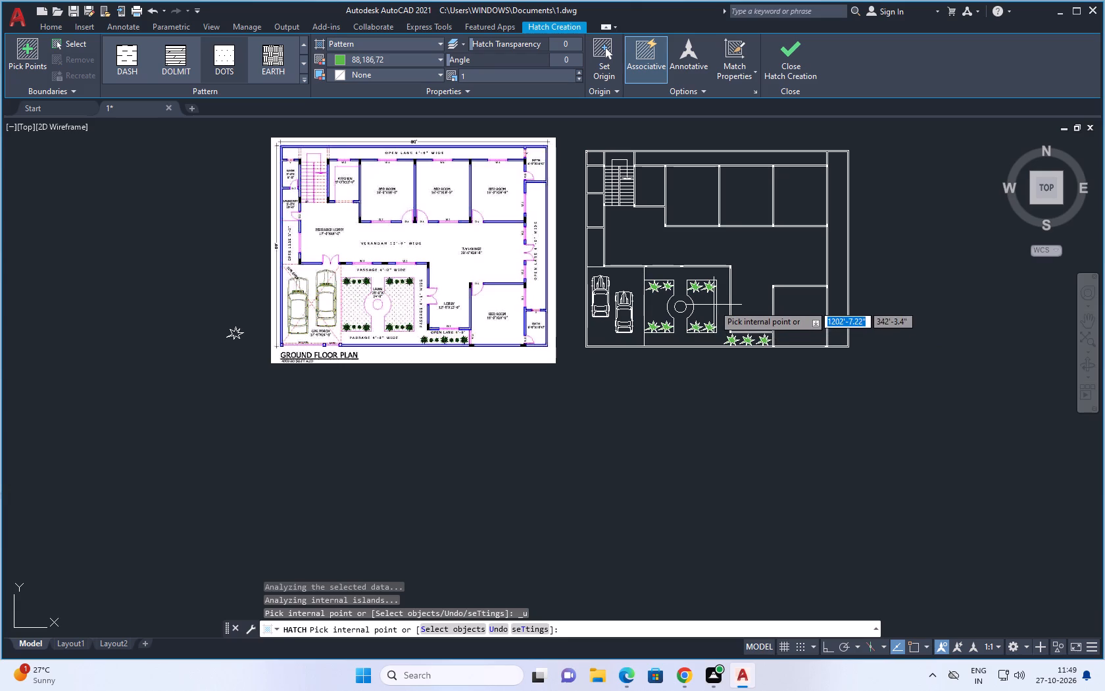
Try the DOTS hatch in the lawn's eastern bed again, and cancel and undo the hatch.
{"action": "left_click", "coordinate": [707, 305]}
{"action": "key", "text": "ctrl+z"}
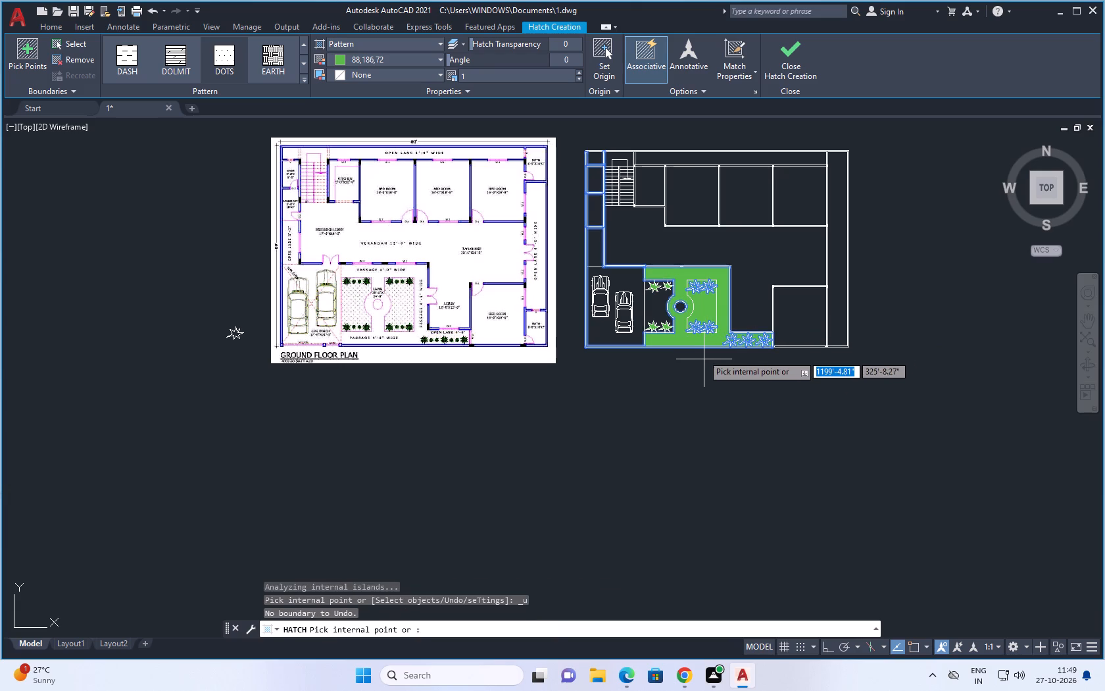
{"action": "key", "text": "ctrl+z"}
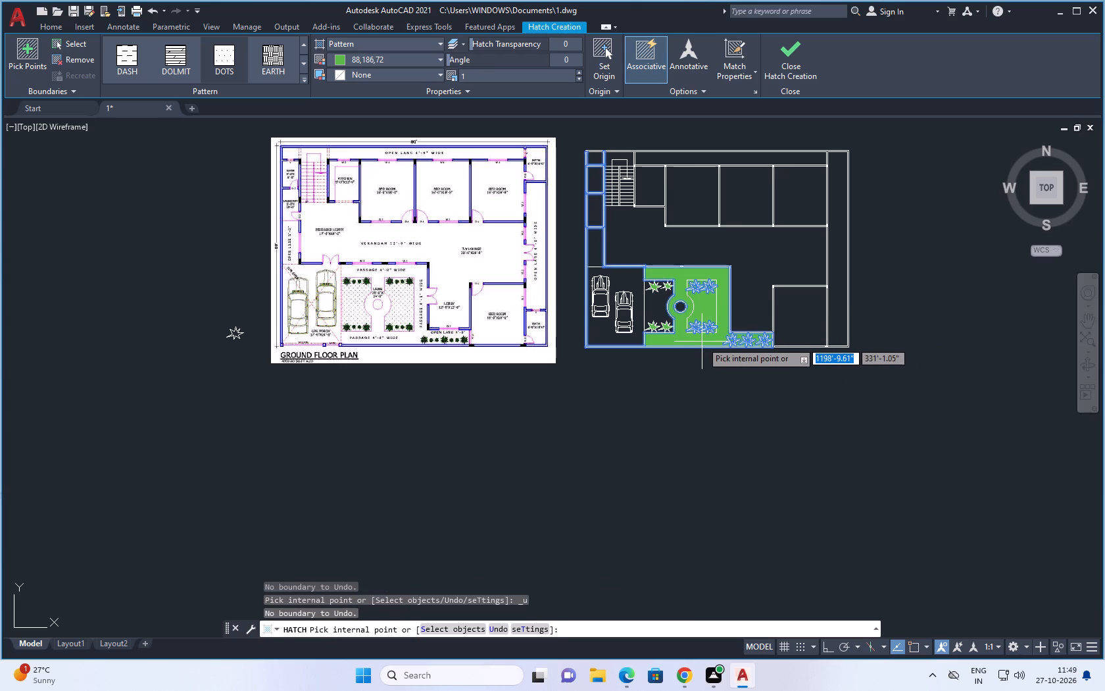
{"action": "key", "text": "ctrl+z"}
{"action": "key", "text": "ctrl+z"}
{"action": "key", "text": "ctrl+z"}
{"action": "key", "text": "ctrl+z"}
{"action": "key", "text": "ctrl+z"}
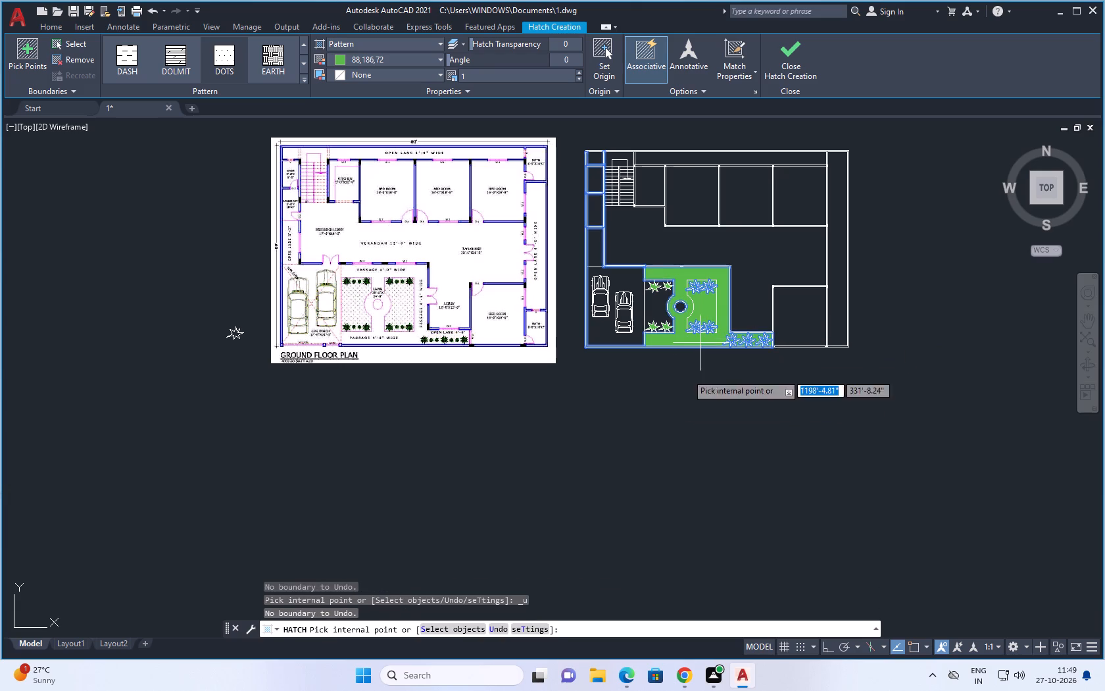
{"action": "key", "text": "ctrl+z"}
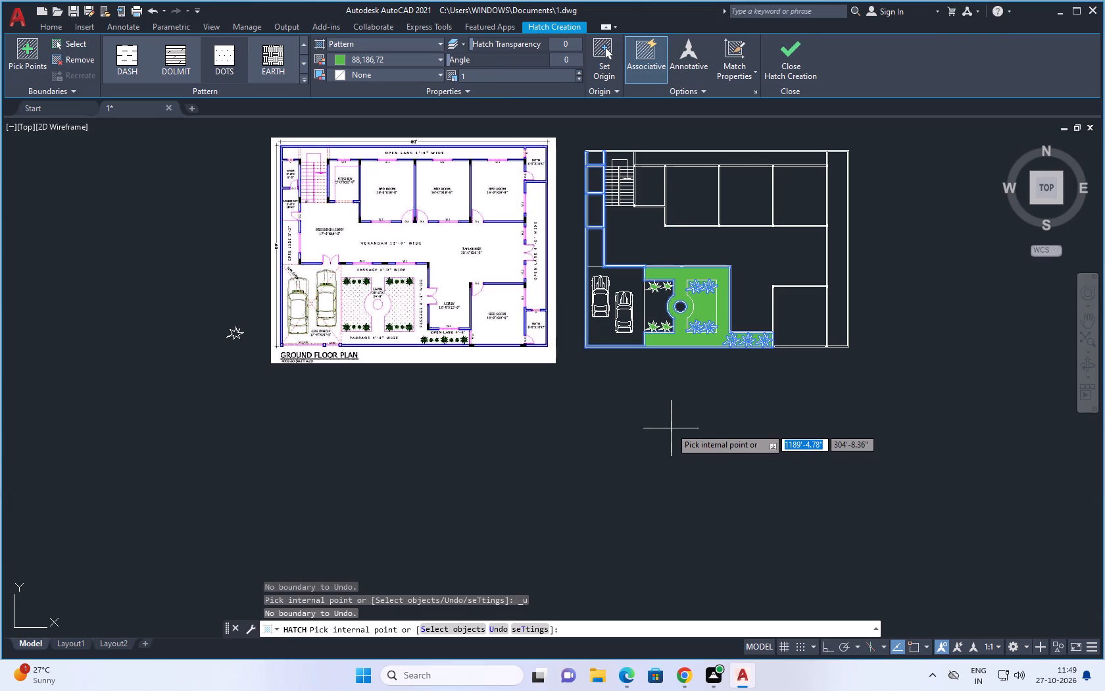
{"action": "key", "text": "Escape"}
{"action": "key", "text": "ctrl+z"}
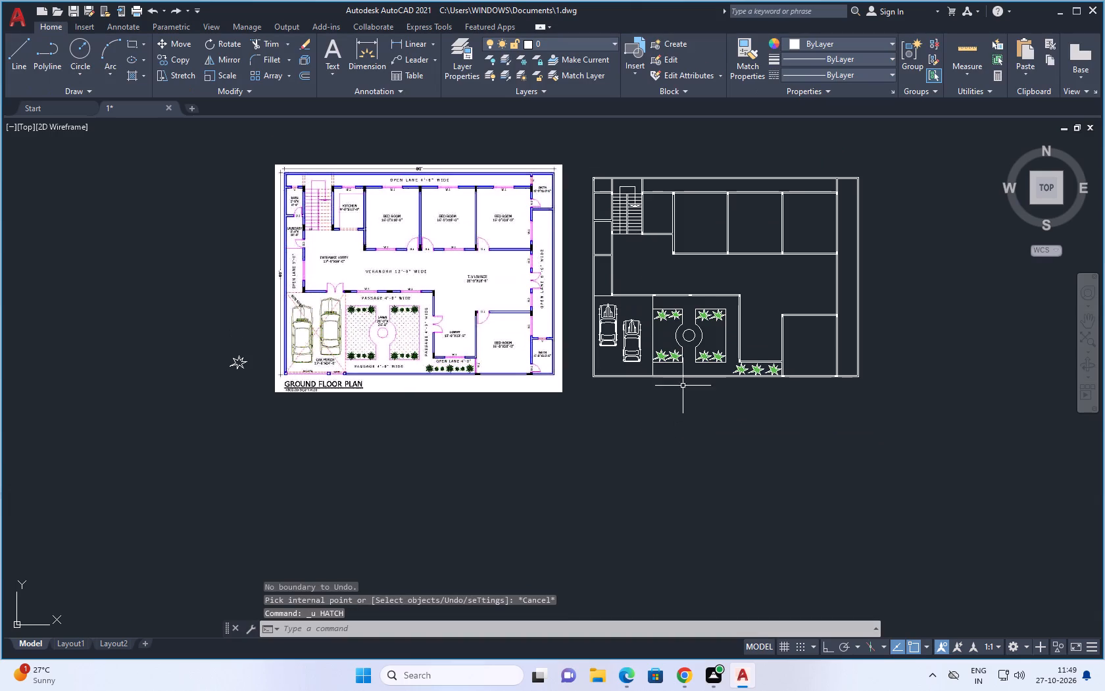
Hatch the lawn's western bed with the DOTS pattern in green 88,186,72.
{"action": "key", "text": "h"}
{"action": "key", "text": "Return"}
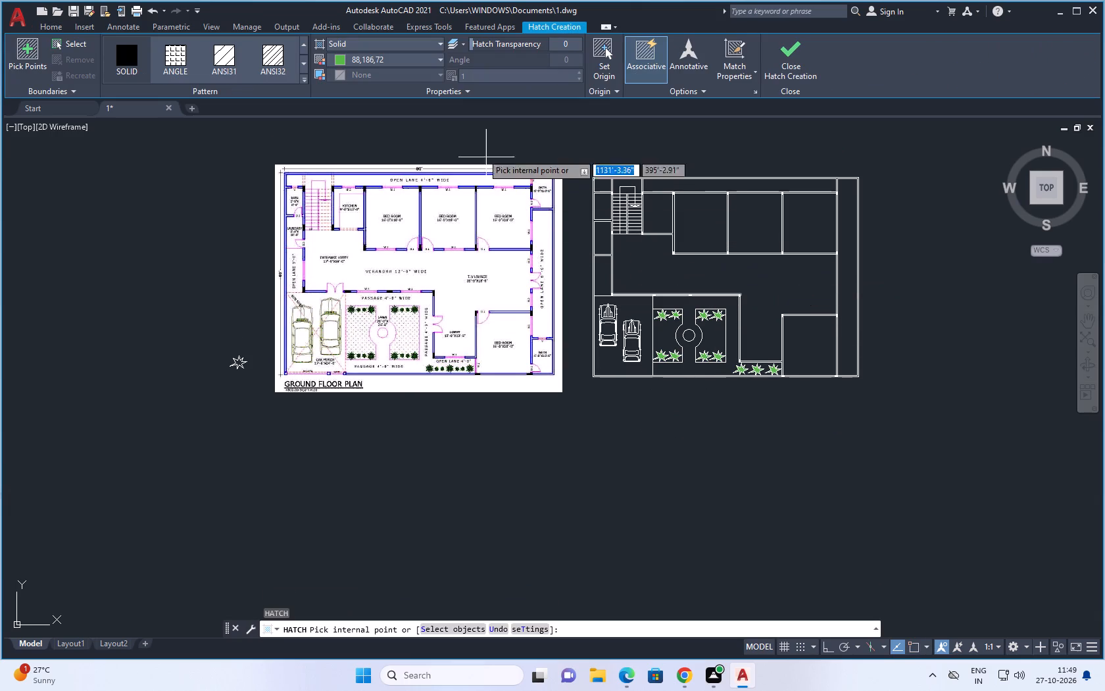
{"action": "left_click", "coordinate": [303, 75]}
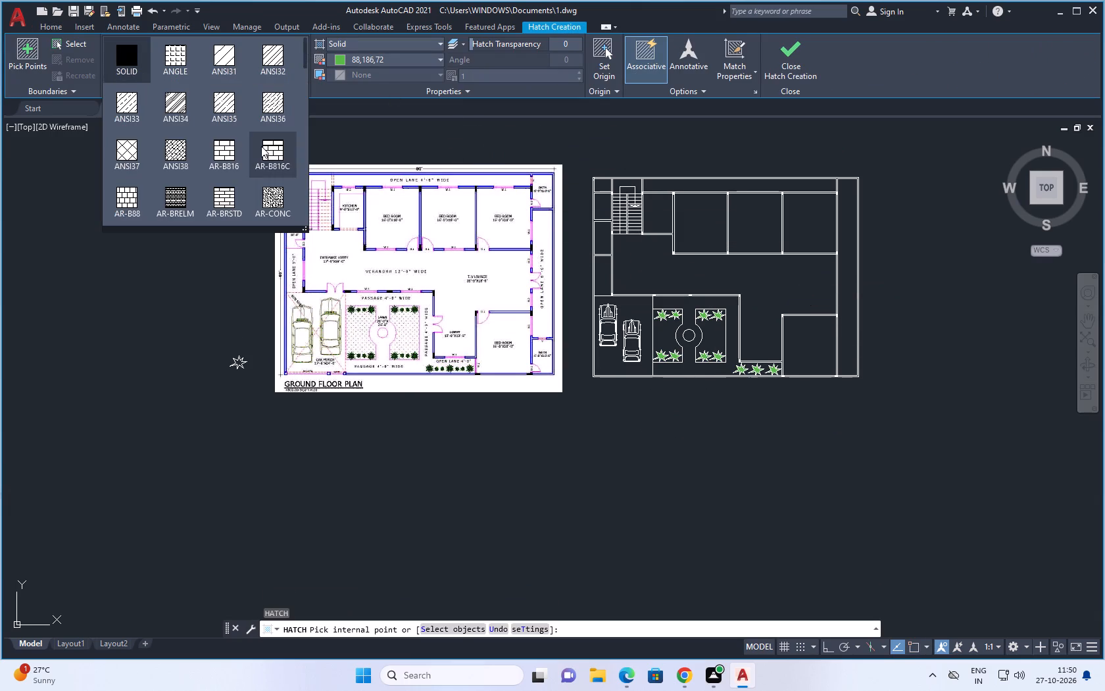
{"action": "scroll", "coordinate": [260, 149], "scroll_direction": "down", "scroll_amount": 5}
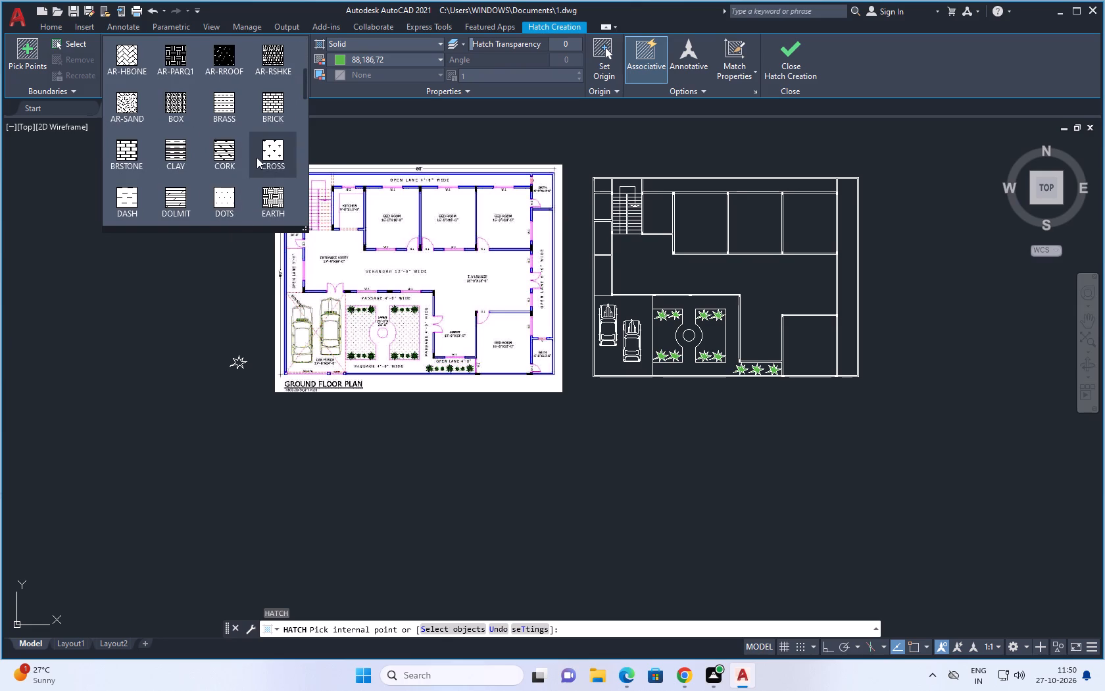
{"action": "left_click", "coordinate": [222, 206]}
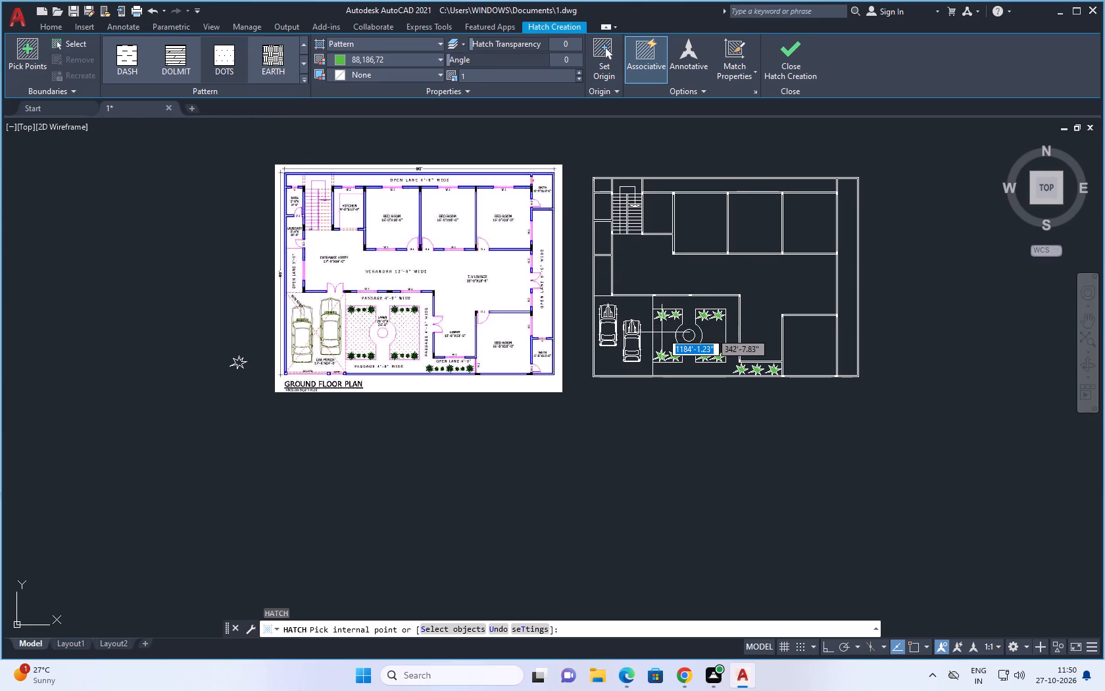
{"action": "left_click", "coordinate": [662, 332]}
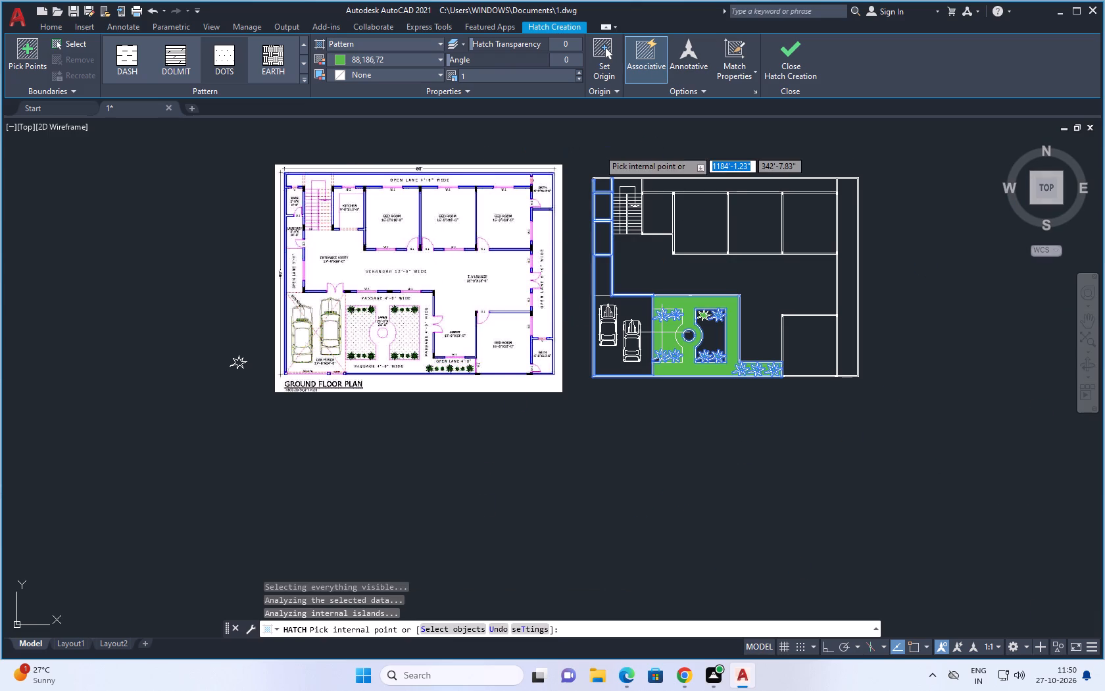
{"action": "scroll", "coordinate": [697, 309], "scroll_direction": "up", "scroll_amount": 2}
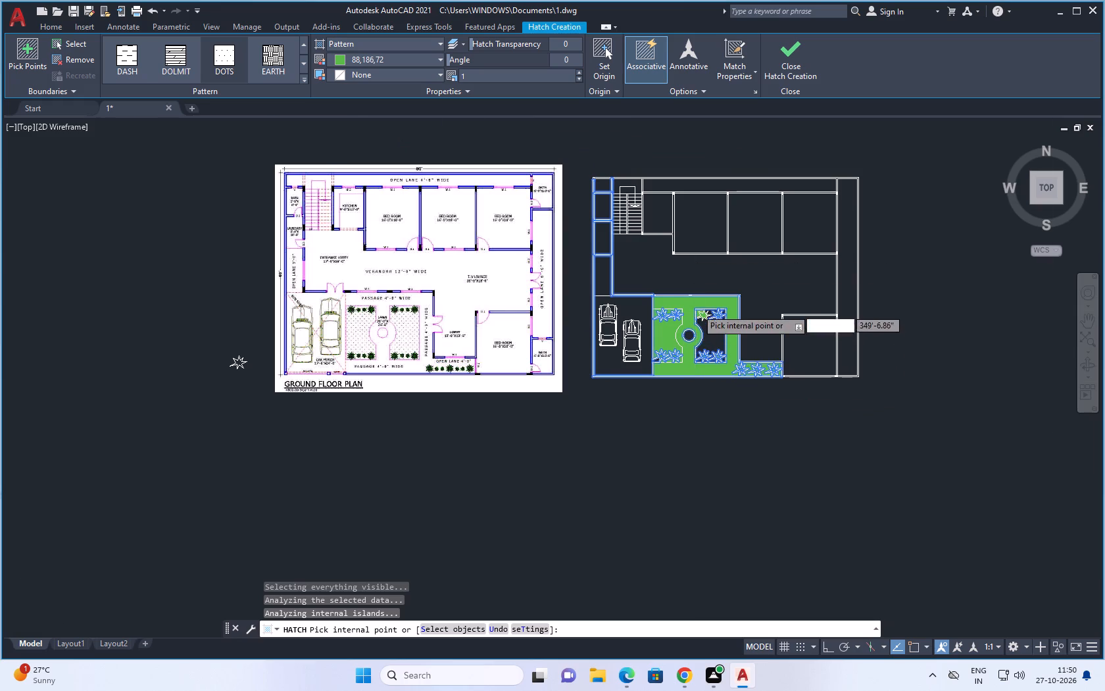
{"action": "scroll", "coordinate": [697, 309], "scroll_direction": "up", "scroll_amount": 1}
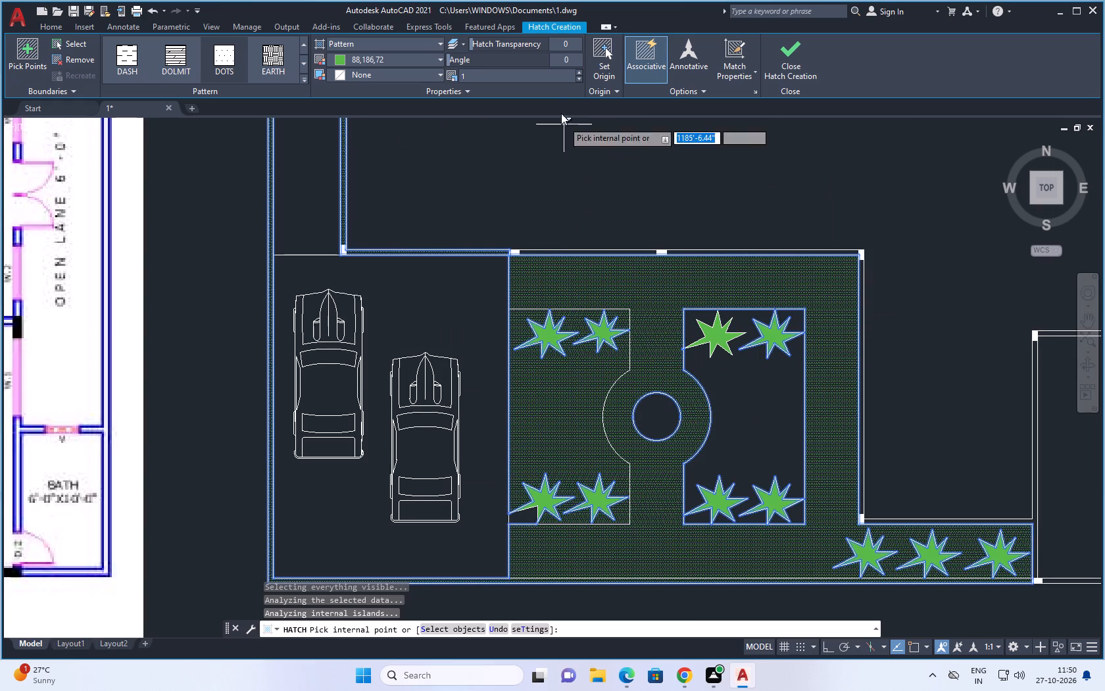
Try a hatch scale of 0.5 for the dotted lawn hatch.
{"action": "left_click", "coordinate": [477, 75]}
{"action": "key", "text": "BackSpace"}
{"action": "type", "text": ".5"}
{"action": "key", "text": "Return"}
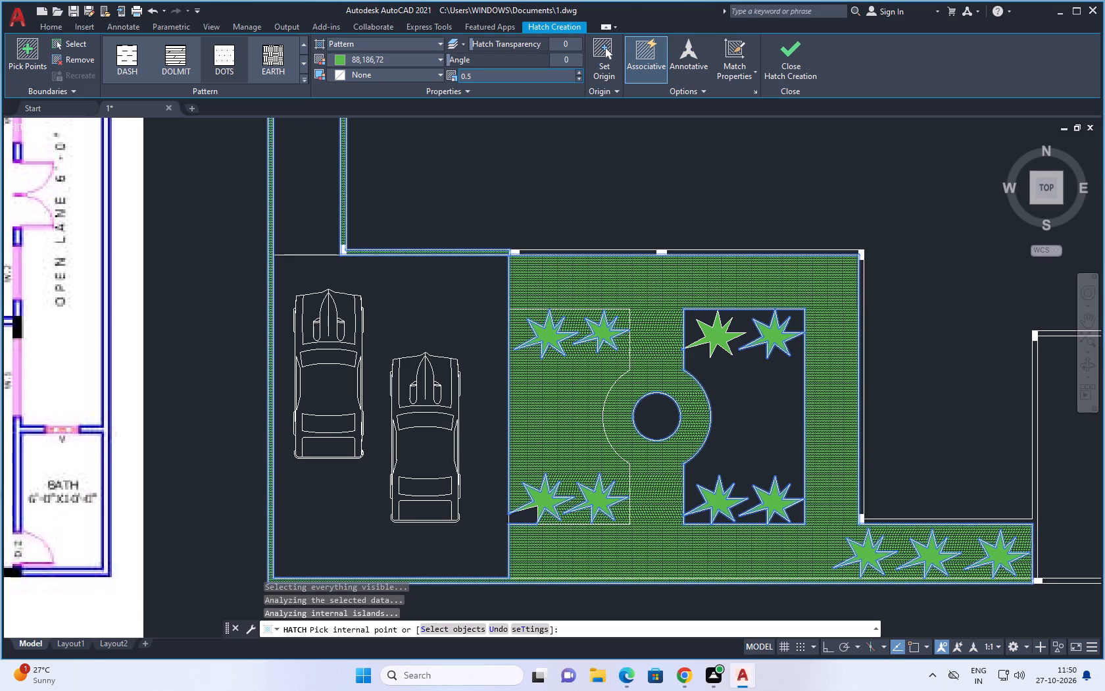
Set the dotted lawn hatch's scale to 10.
{"action": "left_click", "coordinate": [474, 75]}
{"action": "key", "text": "BackSpace"}
{"action": "key", "text": "BackSpace"}
{"action": "key", "text": "BackSpace"}
{"action": "key", "text": "BackSpace"}
{"action": "key", "text": "1"}
{"action": "key", "text": "0"}
{"action": "key", "text": "Return"}
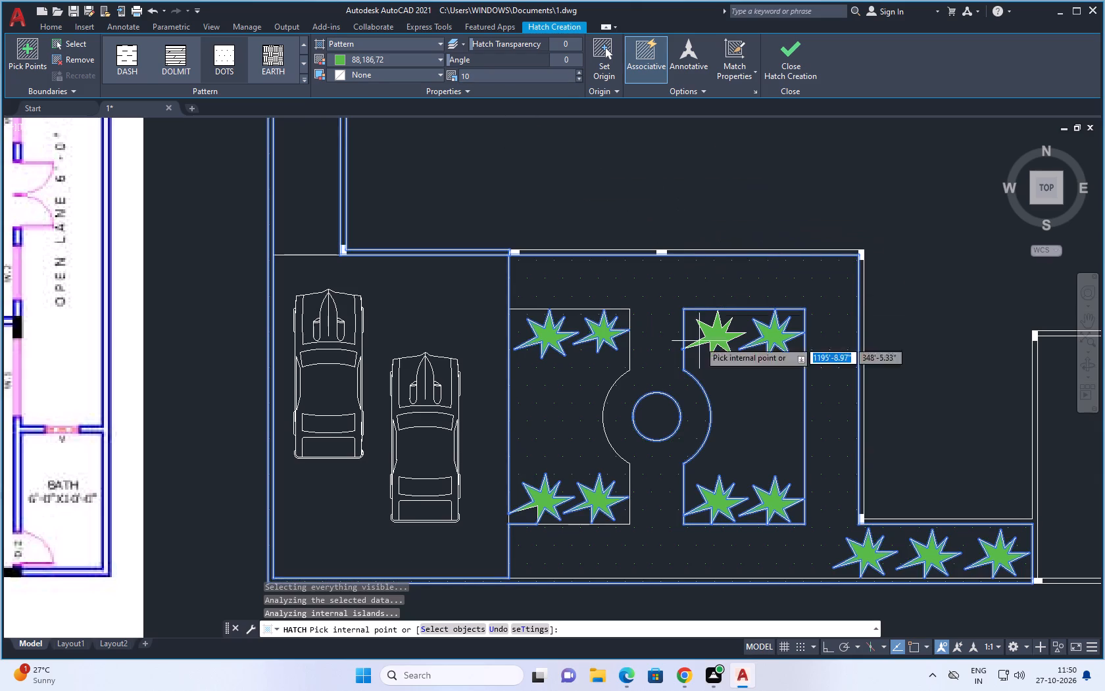
Examine the dotted hatch and its boundary around the plants at the western bed's lower corner, and finish the hatch.
{"action": "scroll", "coordinate": [540, 530], "scroll_direction": "up", "scroll_amount": 4}
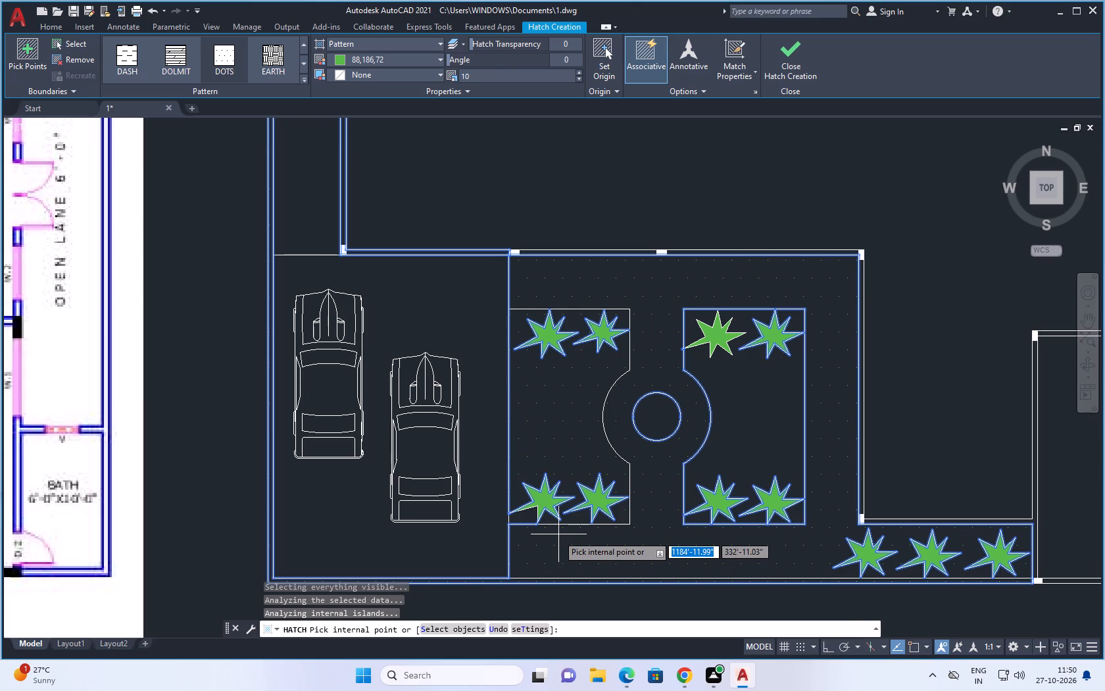
{"action": "scroll", "coordinate": [472, 502], "scroll_direction": "up", "scroll_amount": 5}
{"action": "scroll", "coordinate": [522, 409], "scroll_direction": "down", "scroll_amount": 6}
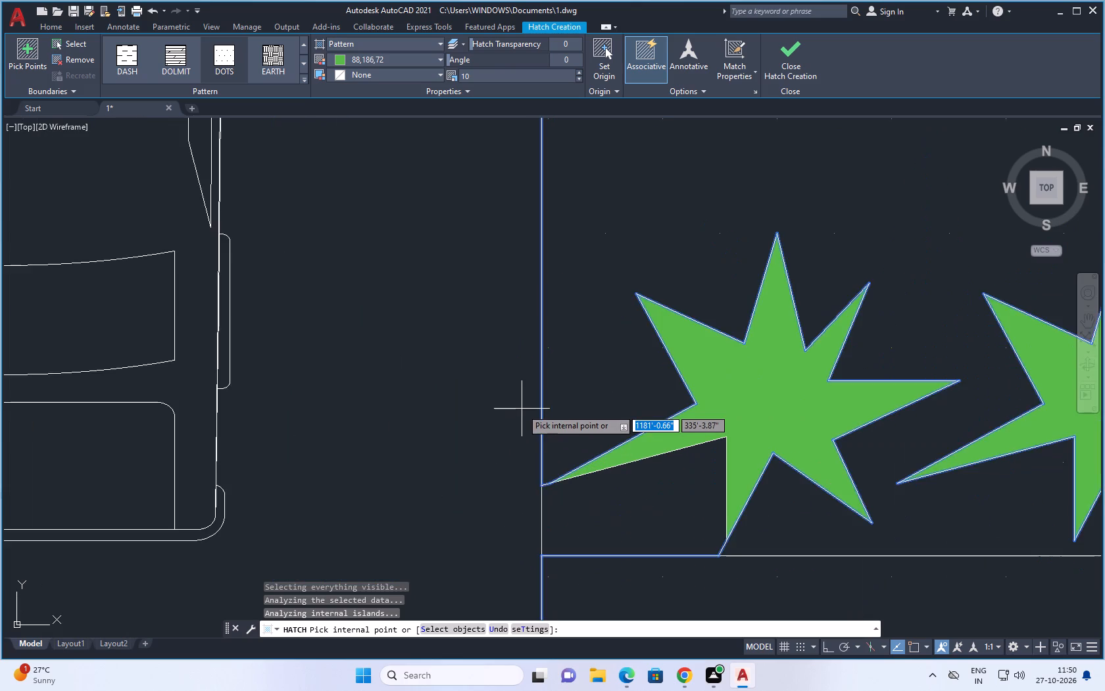
{"action": "scroll", "coordinate": [522, 409], "scroll_direction": "down", "scroll_amount": 12}
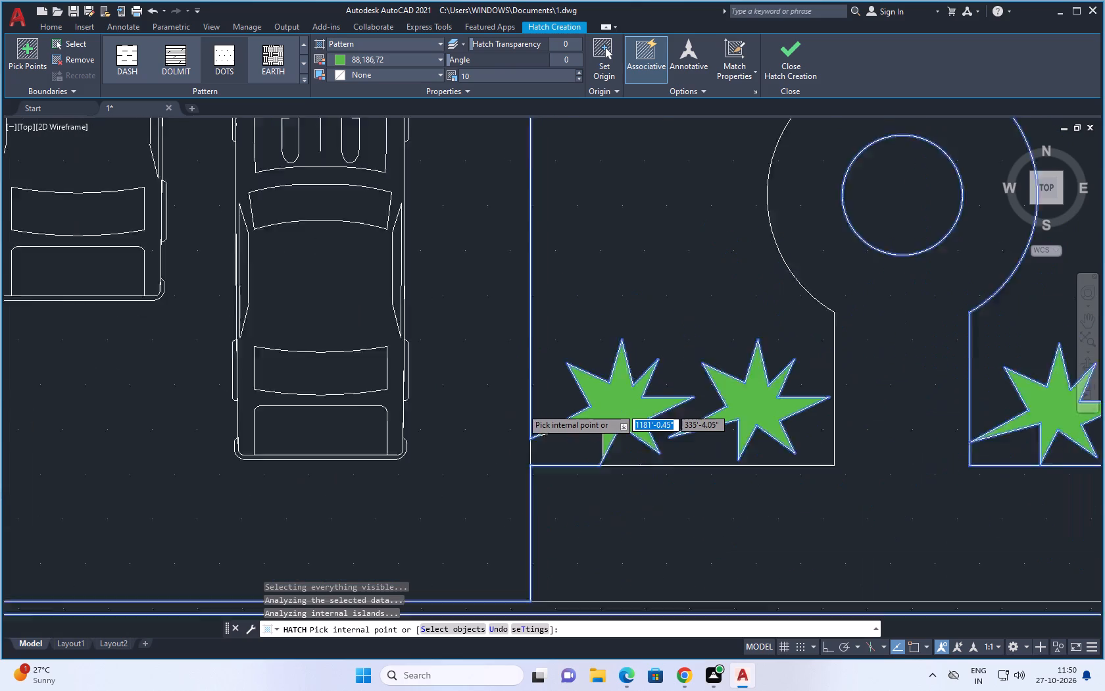
{"action": "scroll", "coordinate": [522, 408], "scroll_direction": "up", "scroll_amount": 2}
{"action": "scroll", "coordinate": [522, 408], "scroll_direction": "down", "scroll_amount": 1}
{"action": "scroll", "coordinate": [522, 408], "scroll_direction": "up", "scroll_amount": 1}
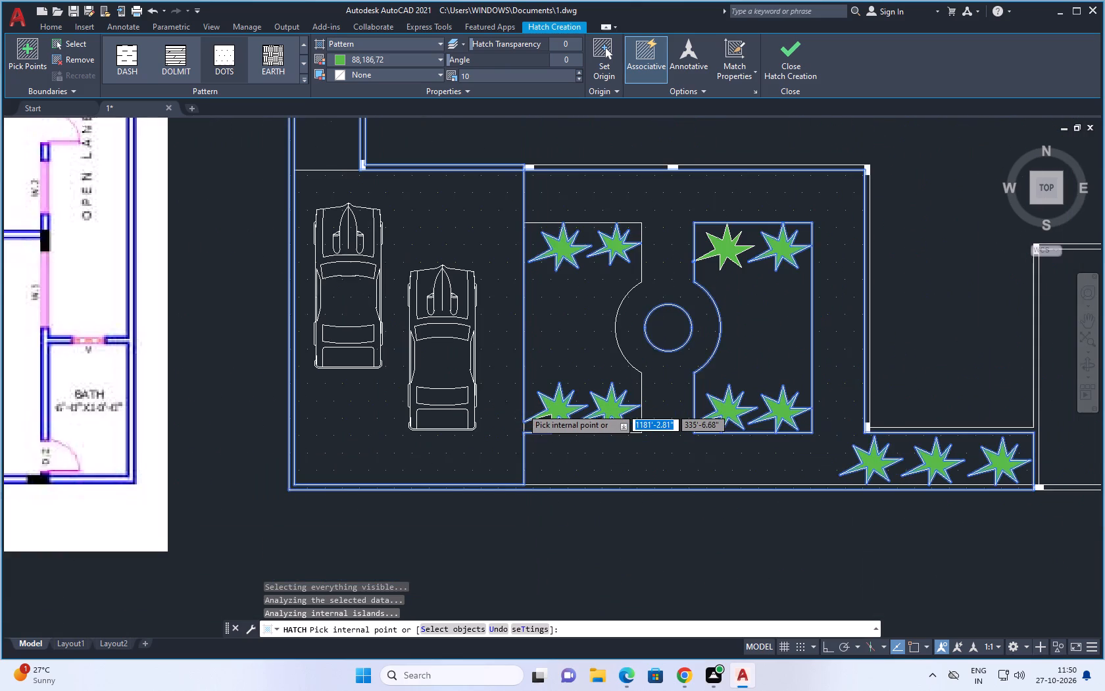
{"action": "scroll", "coordinate": [522, 408], "scroll_direction": "up", "scroll_amount": 2}
{"action": "scroll", "coordinate": [522, 408], "scroll_direction": "down", "scroll_amount": 3}
{"action": "scroll", "coordinate": [522, 408], "scroll_direction": "up", "scroll_amount": 3}
{"action": "scroll", "coordinate": [522, 408], "scroll_direction": "down", "scroll_amount": 3}
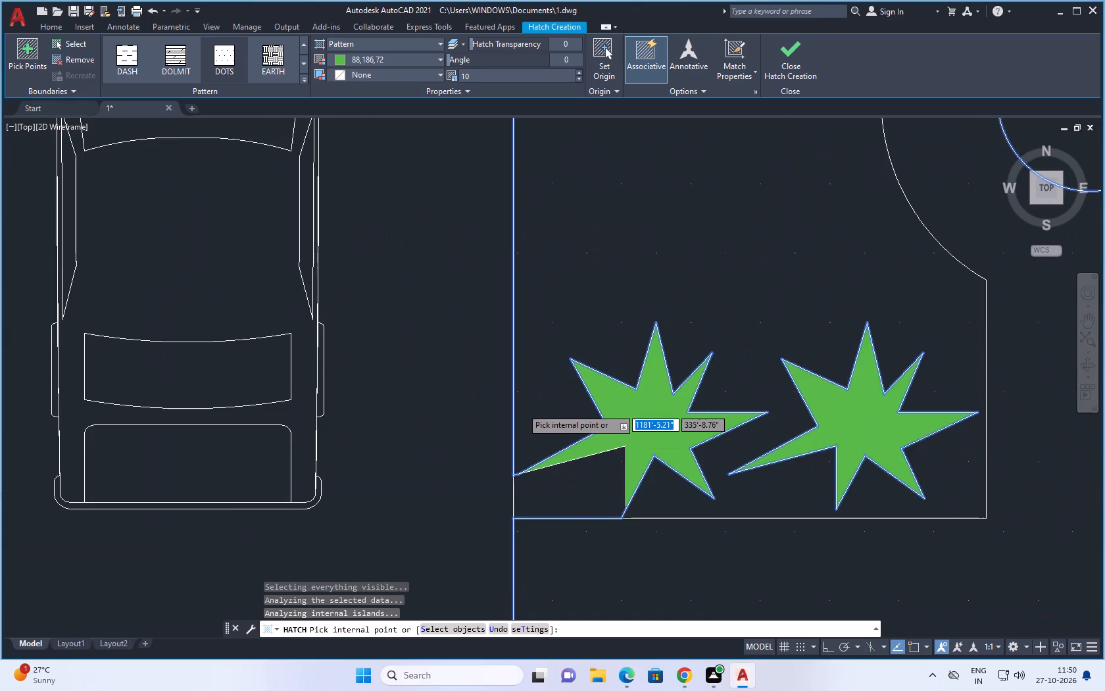
{"action": "scroll", "coordinate": [762, 488], "scroll_direction": "down", "scroll_amount": 2}
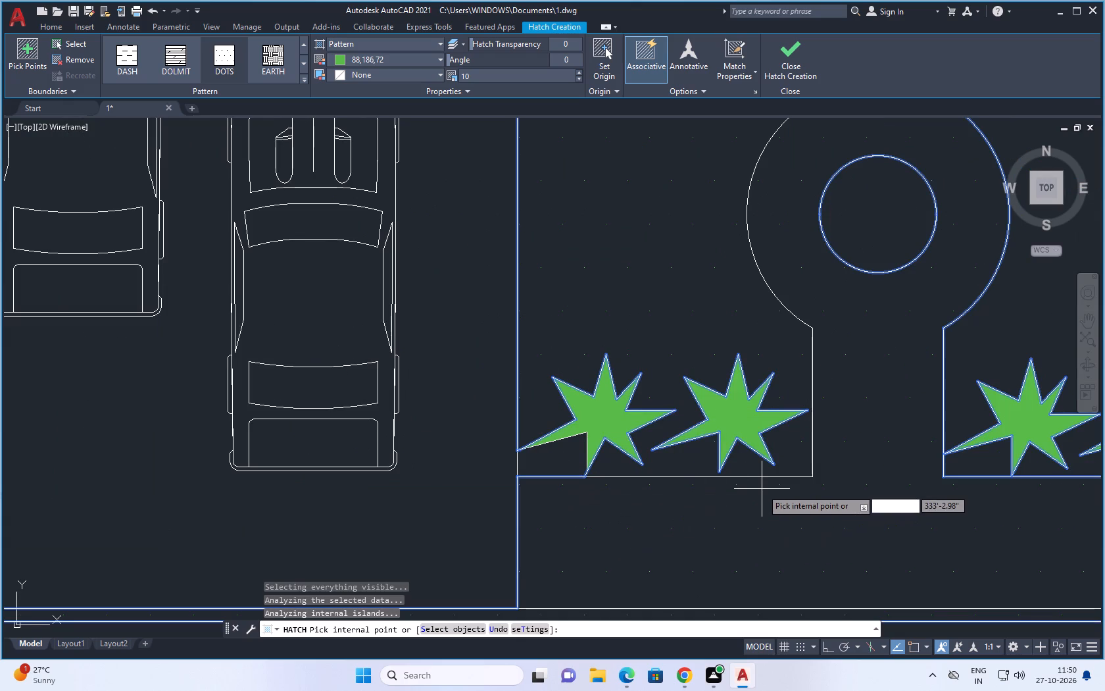
{"action": "key", "text": "space"}
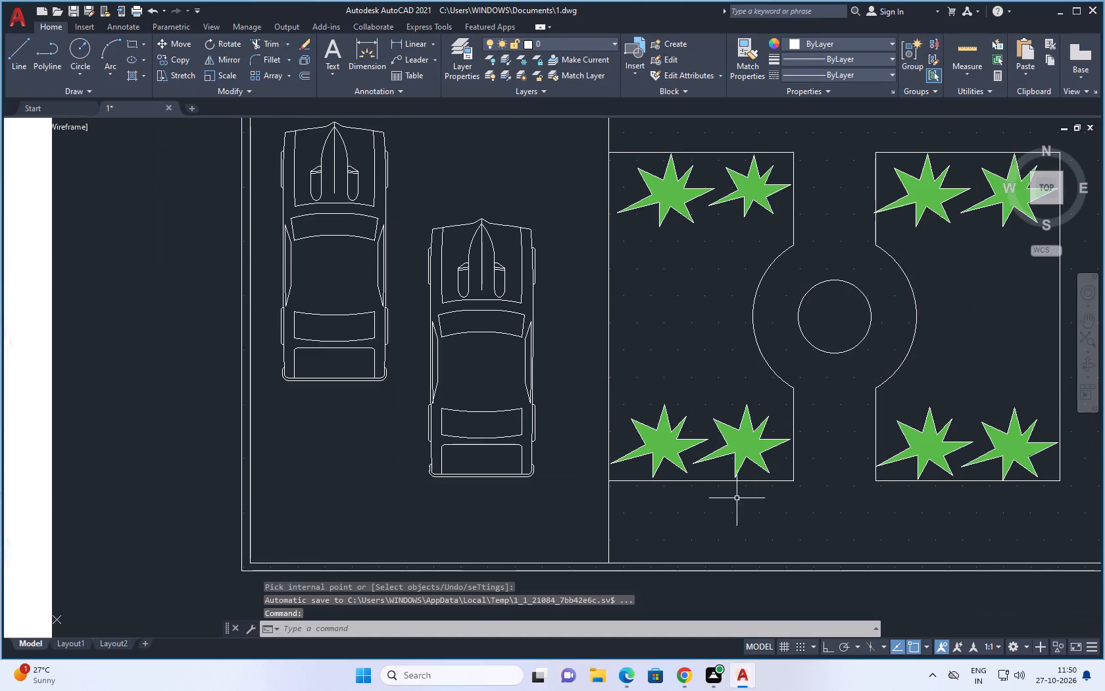
Delete the dotted hatch that covers the western bed and the surrounding passage.
{"action": "left_click", "coordinate": [745, 486]}
{"action": "scroll", "coordinate": [655, 478], "scroll_direction": "down", "scroll_amount": 2}
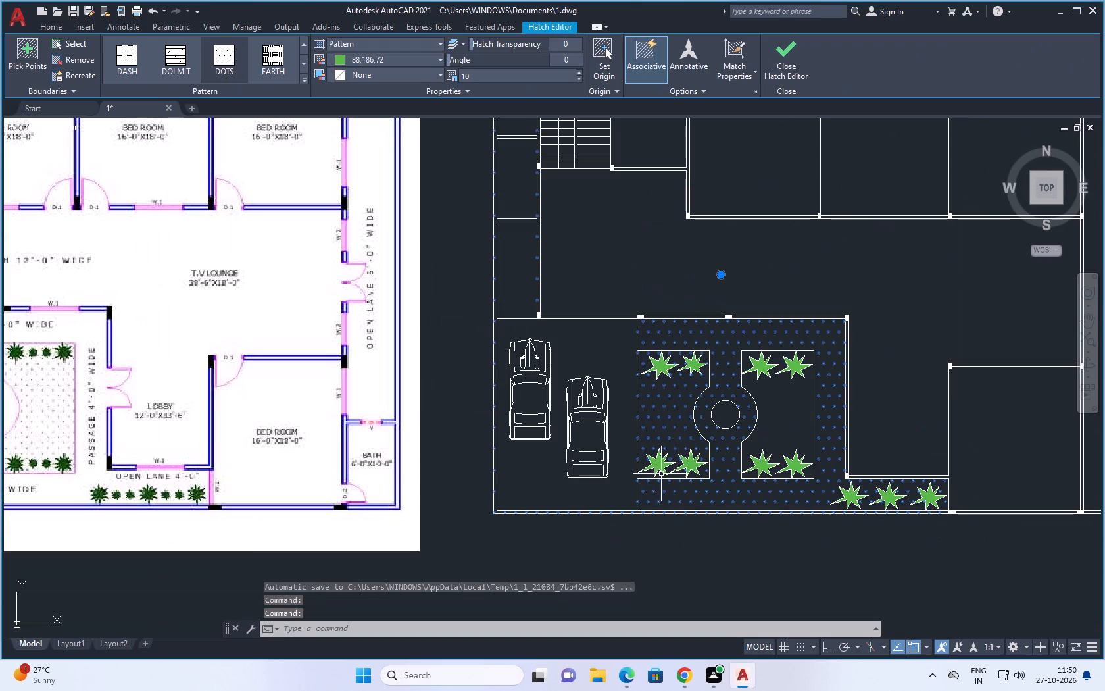
{"action": "scroll", "coordinate": [847, 390], "scroll_direction": "up", "scroll_amount": 2}
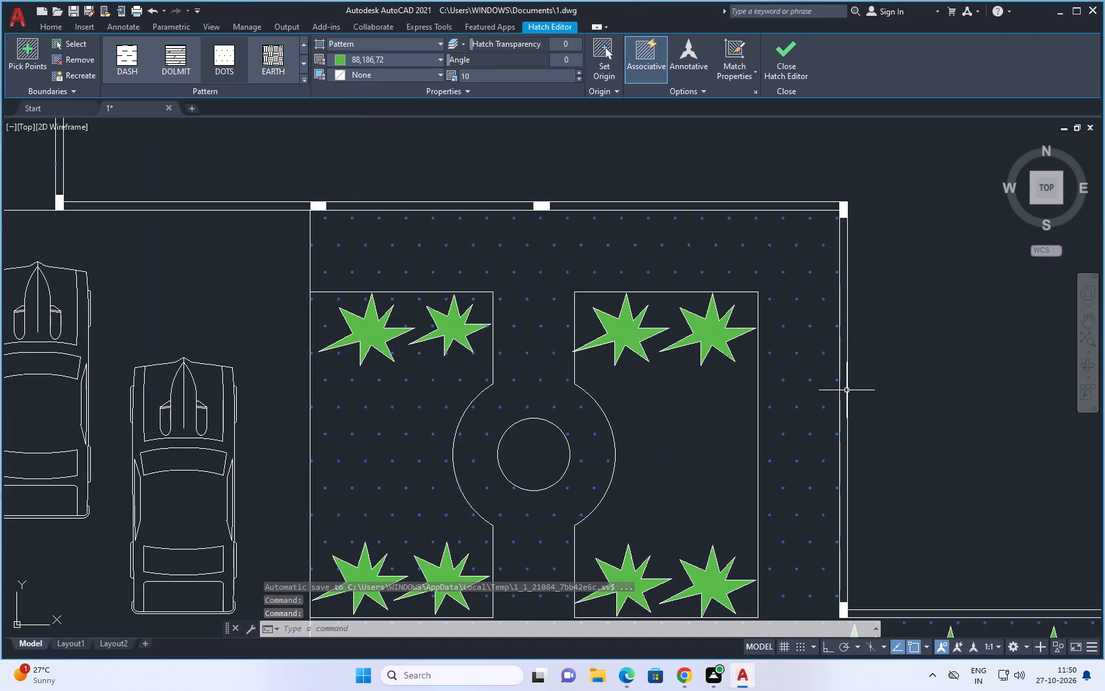
{"action": "key", "text": "Delete"}
{"action": "scroll", "coordinate": [792, 388], "scroll_direction": "down", "scroll_amount": 1}
{"action": "scroll", "coordinate": [740, 403], "scroll_direction": "up", "scroll_amount": 2}
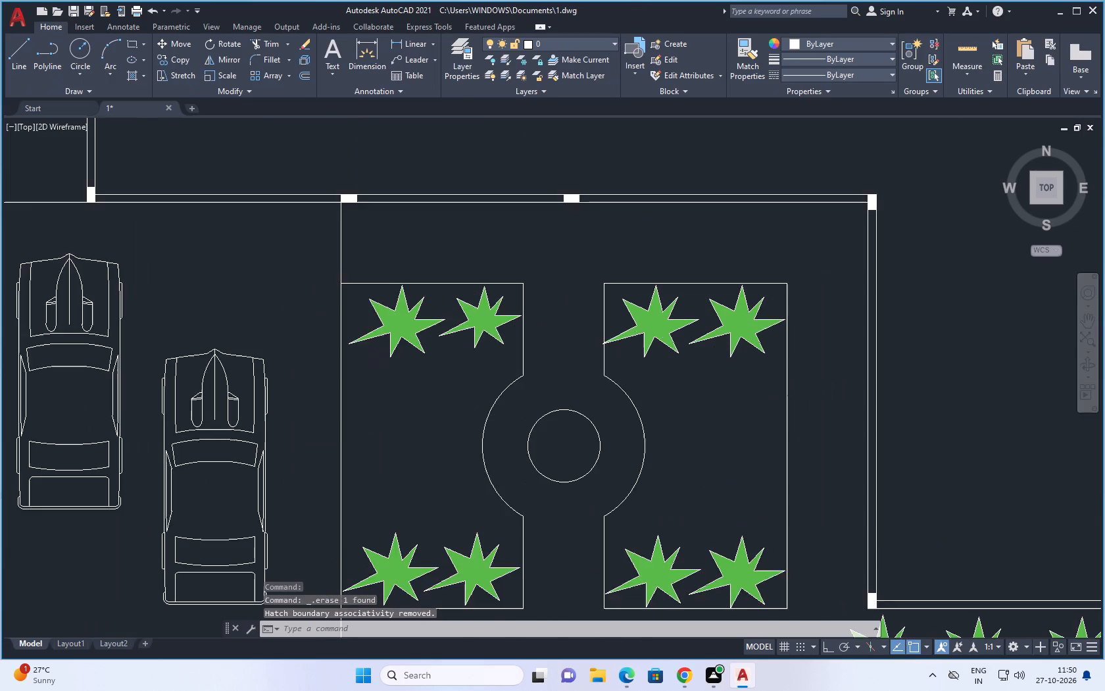
{"action": "left_click", "coordinate": [739, 403]}
{"action": "scroll", "coordinate": [737, 426], "scroll_direction": "down", "scroll_amount": 2}
{"action": "key", "text": "Escape"}
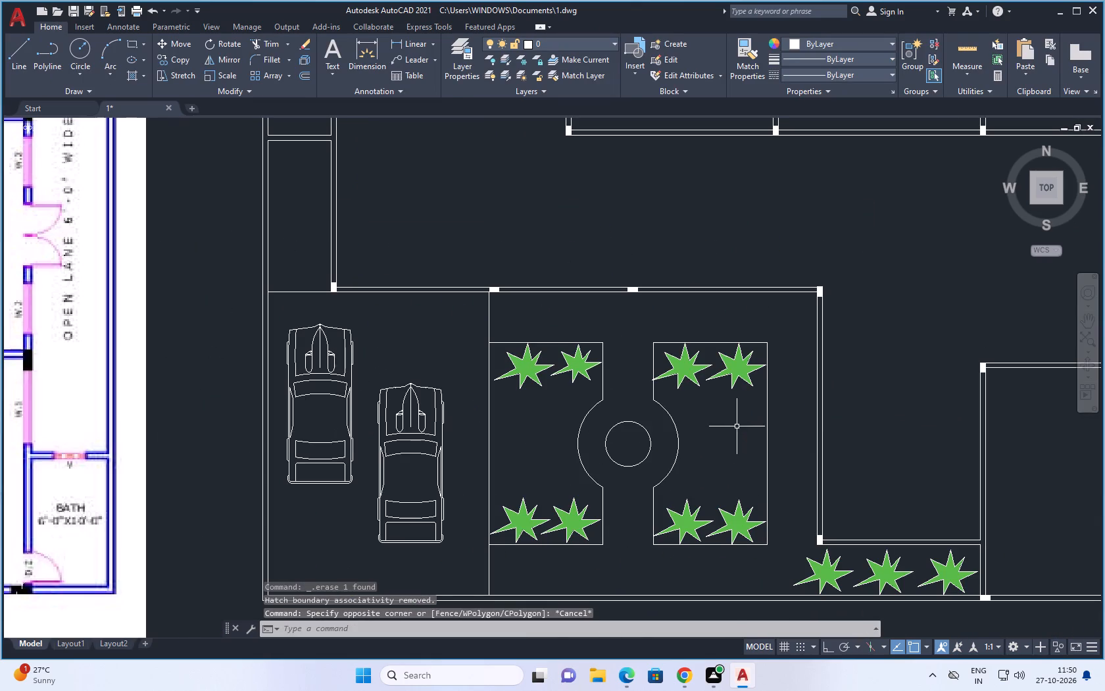
Draw a rectangle over the lawn's eastern bed, from its upper inner corner to its lower outer corner.
{"action": "key", "text": "r"}
{"action": "type", "text": "ec"}
{"action": "key", "text": "space"}
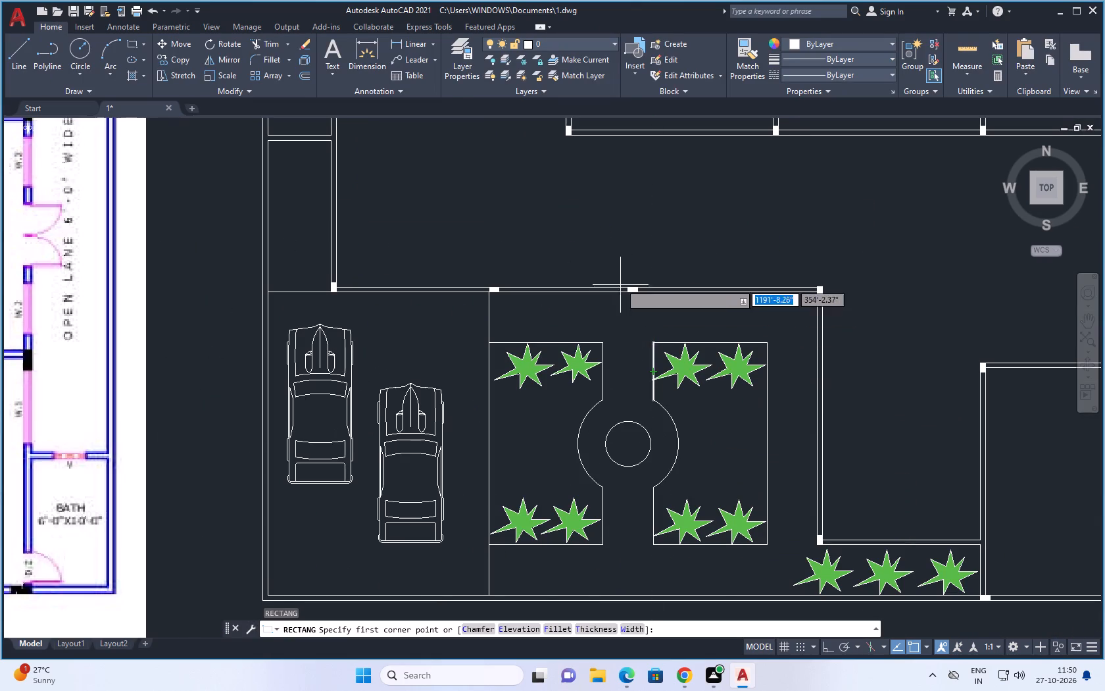
{"action": "left_click", "coordinate": [653, 345]}
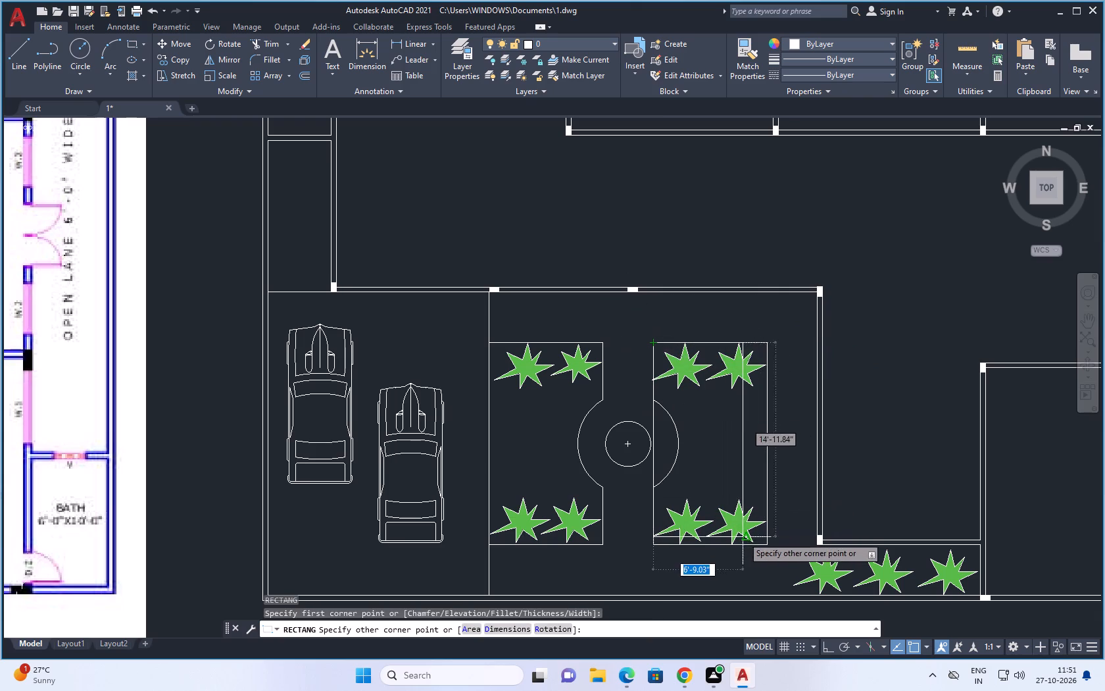
{"action": "left_click", "coordinate": [766, 547]}
{"action": "key", "text": "Escape"}
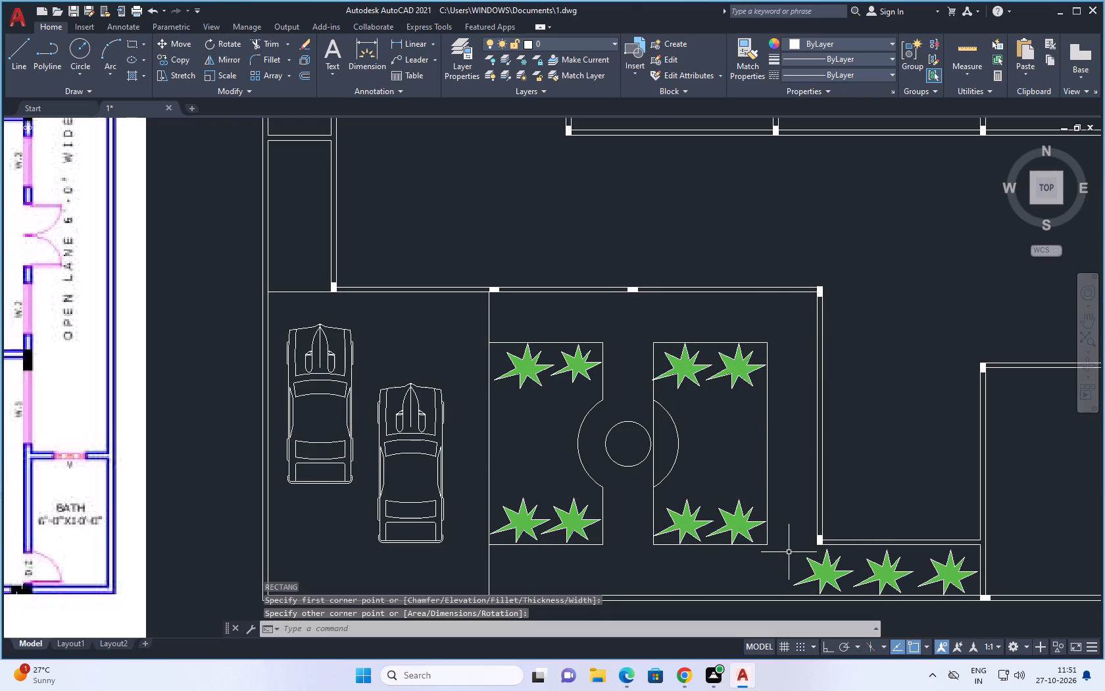
Trim the new rectangle's inner side between the ends of the eastern bed's arc, and check the remaining outline.
{"action": "key", "text": "t"}
{"action": "key", "text": "r"}
{"action": "key", "text": "space"}
{"action": "key", "text": "space"}
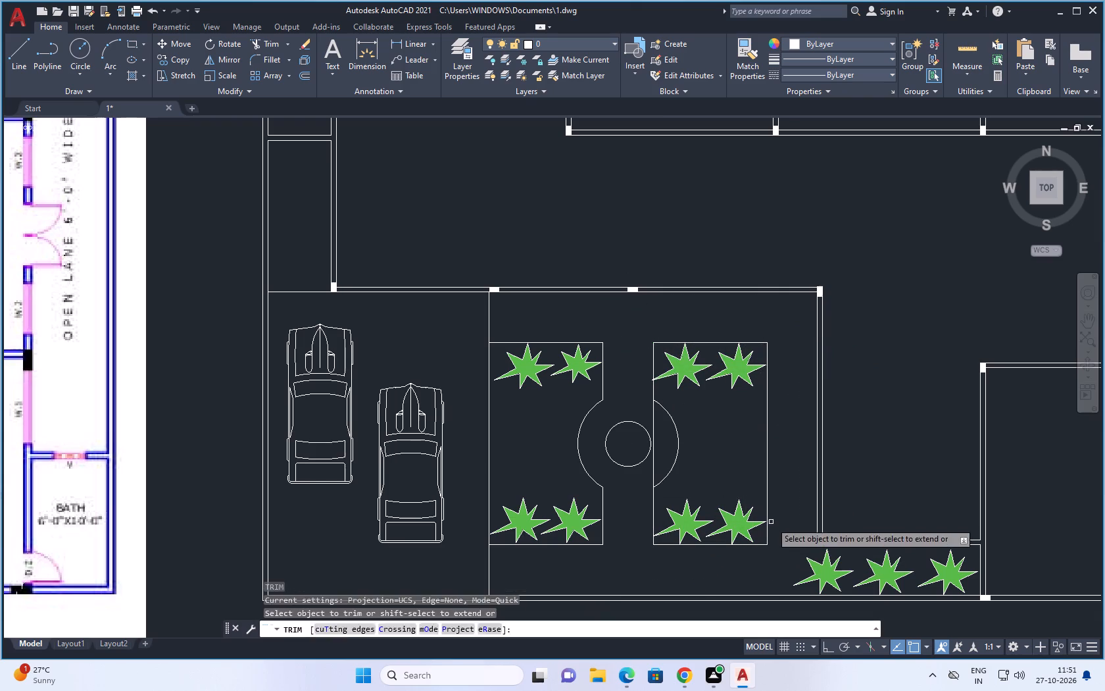
{"action": "left_click", "coordinate": [654, 418]}
{"action": "key", "text": "Escape"}
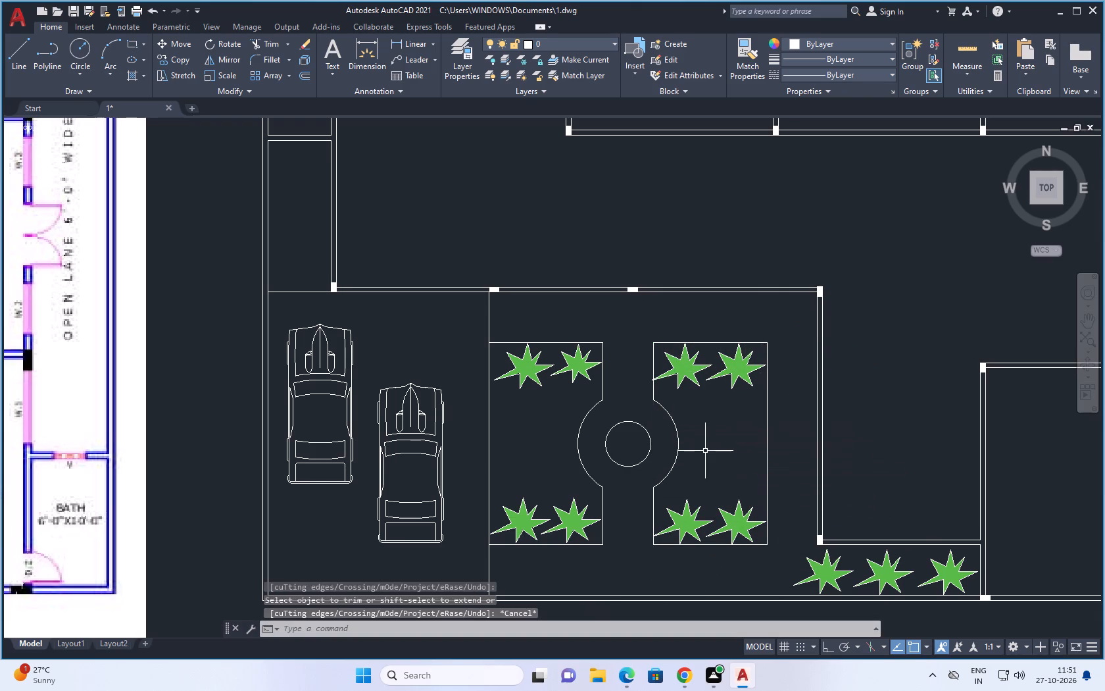
{"action": "left_click", "coordinate": [673, 545]}
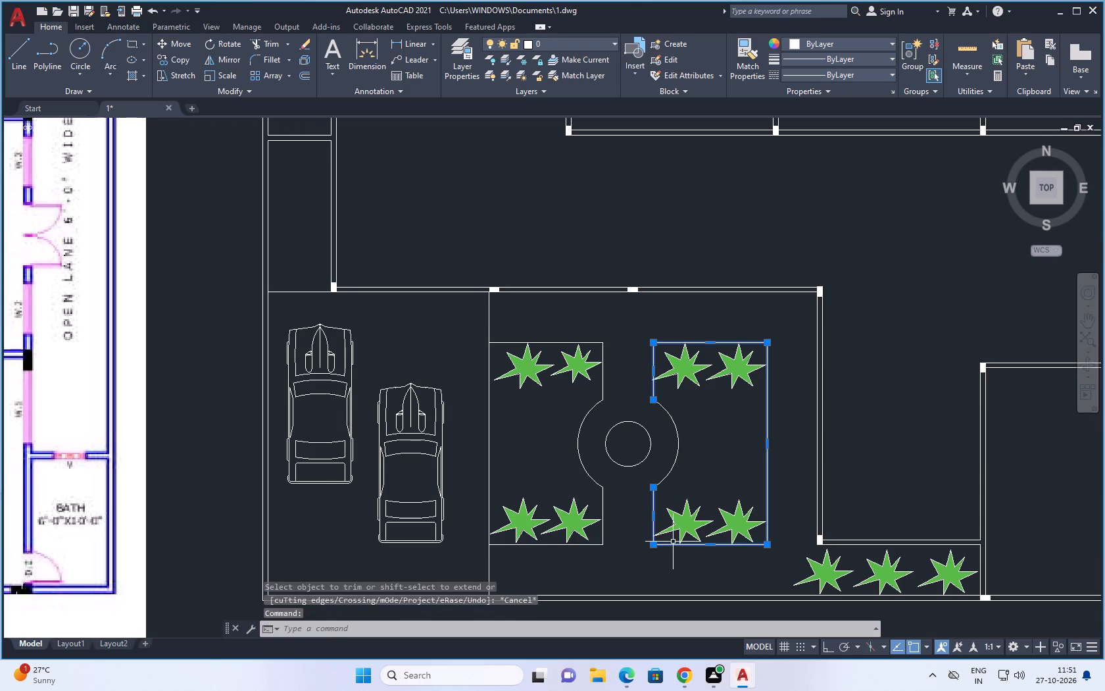
{"action": "key", "text": "Escape"}
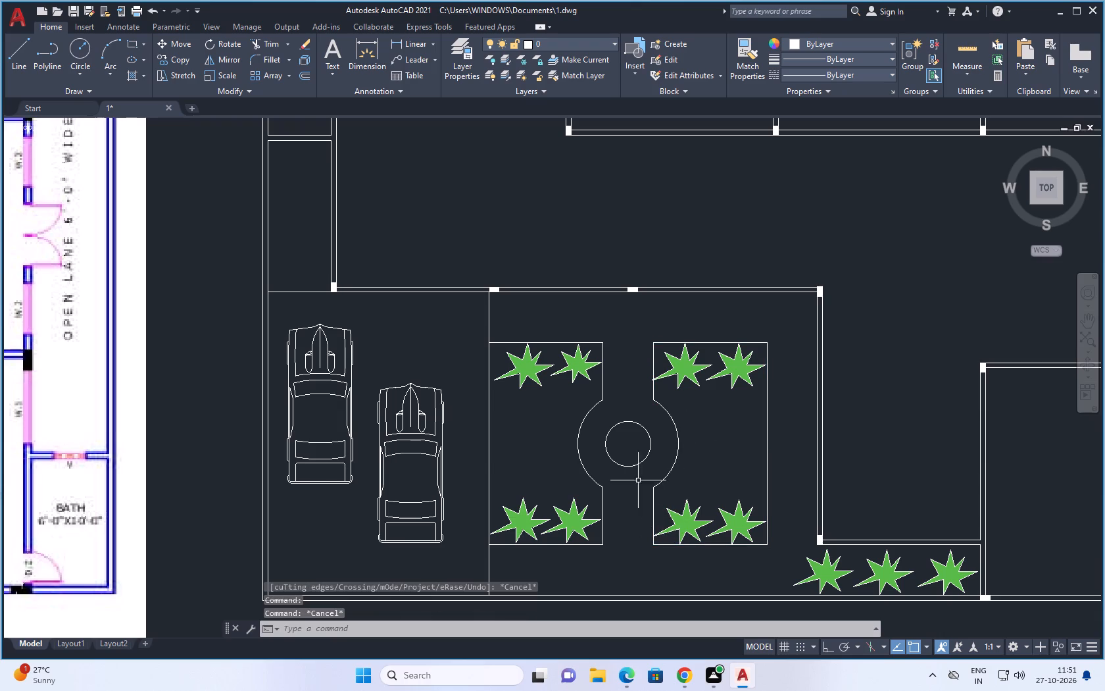
Hatch the lawn's eastern bed with the DOTS pattern in green 88,186,72 at scale 10.
{"action": "key", "text": "h"}
{"action": "key", "text": "space"}
{"action": "left_click", "coordinate": [700, 421]}
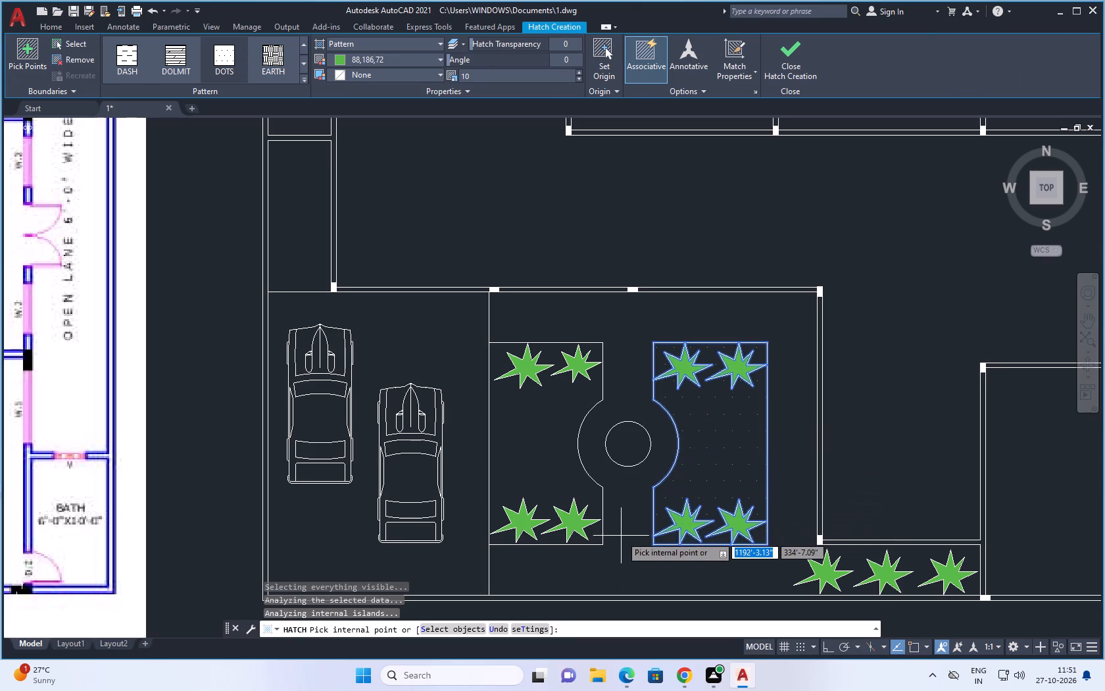
{"action": "key", "text": "space"}
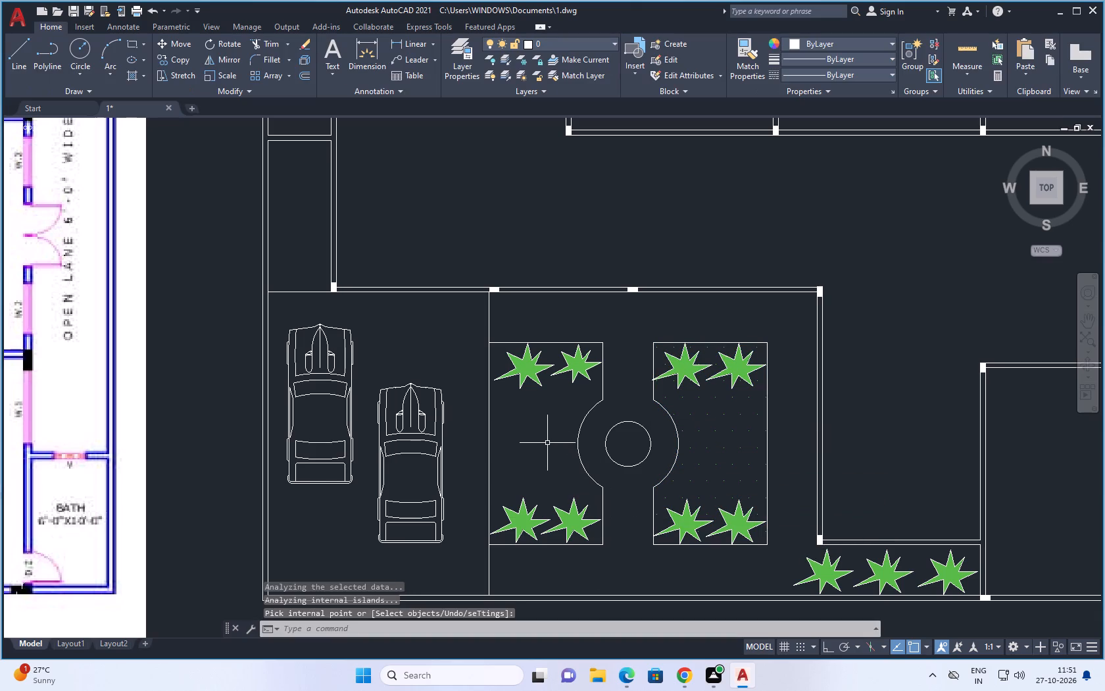
Hatch the lawn's western bed with the DOTS pattern in green 88,186,72 at scale 10.
{"action": "type", "text": "h"}
{"action": "key", "text": "space"}
{"action": "left_click", "coordinate": [542, 437]}
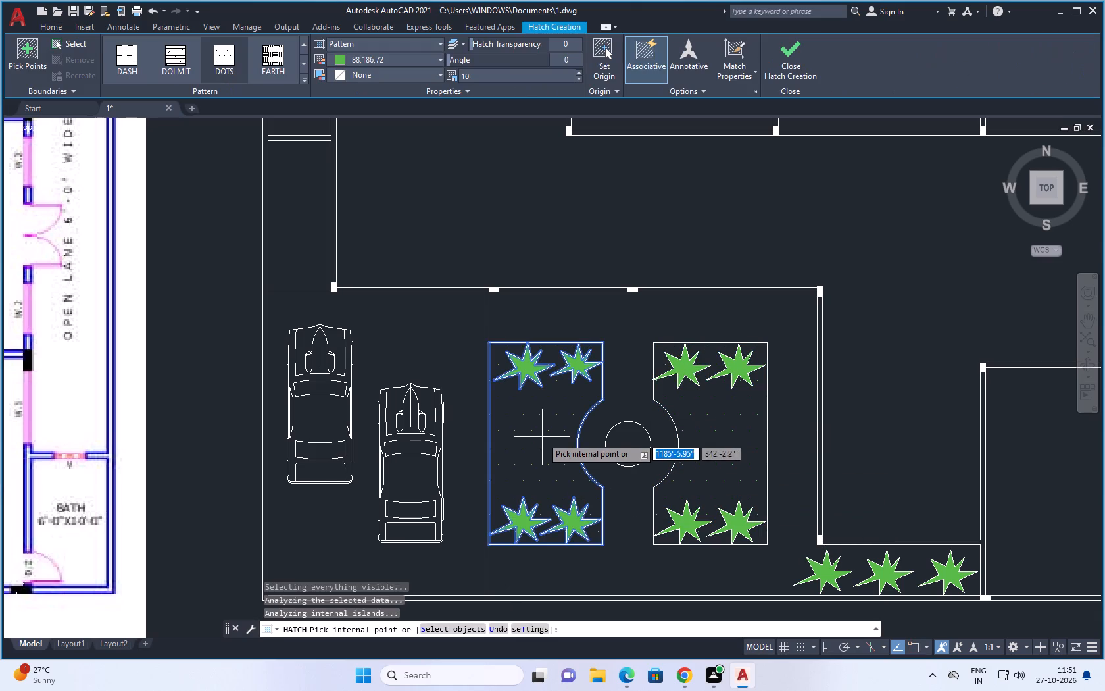
{"action": "key", "text": "space"}
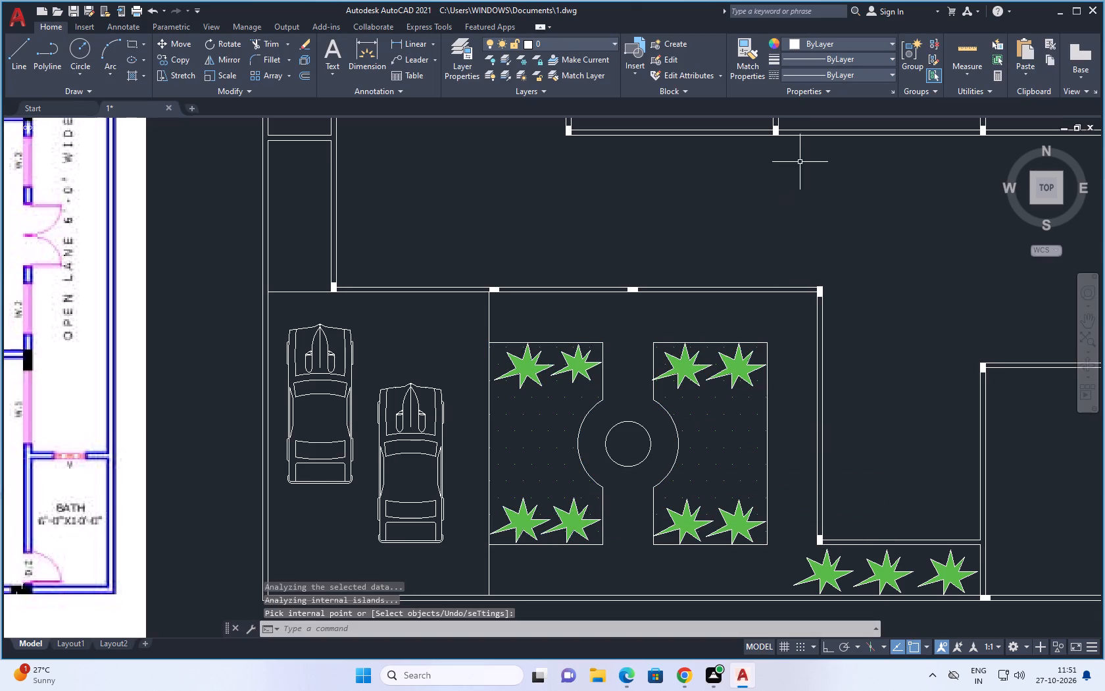
Examine the dotted hatches of the lawn's eastern and western beds in the hatch editor, leaving their settings as they are.
{"action": "left_click", "coordinate": [724, 453]}
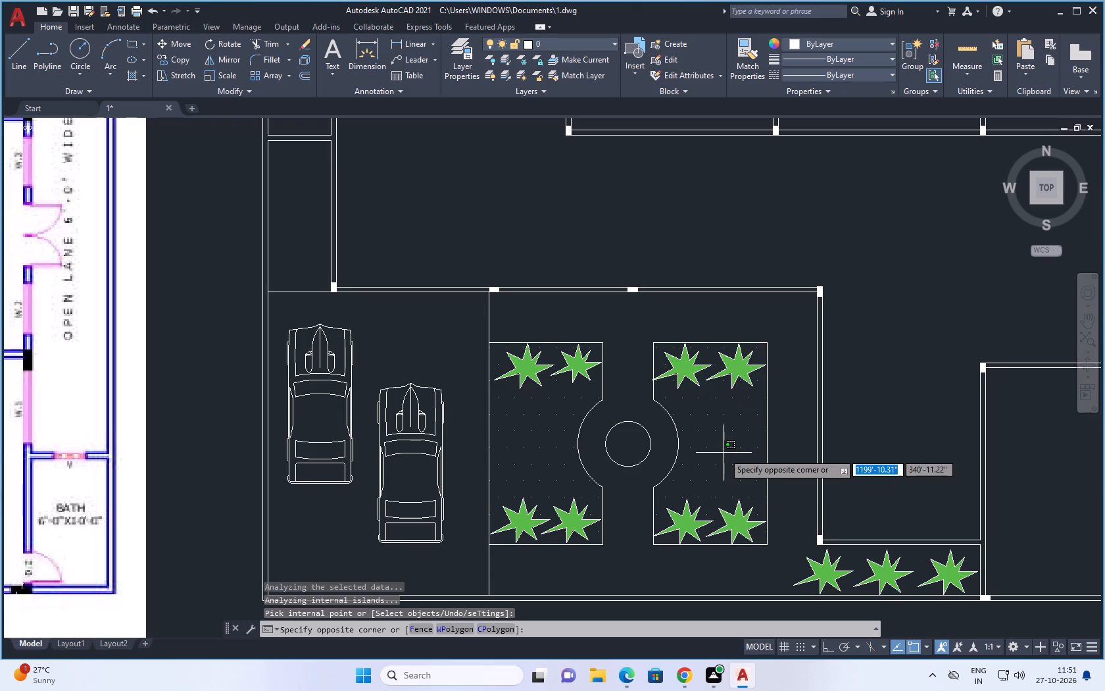
{"action": "left_click", "coordinate": [715, 425]}
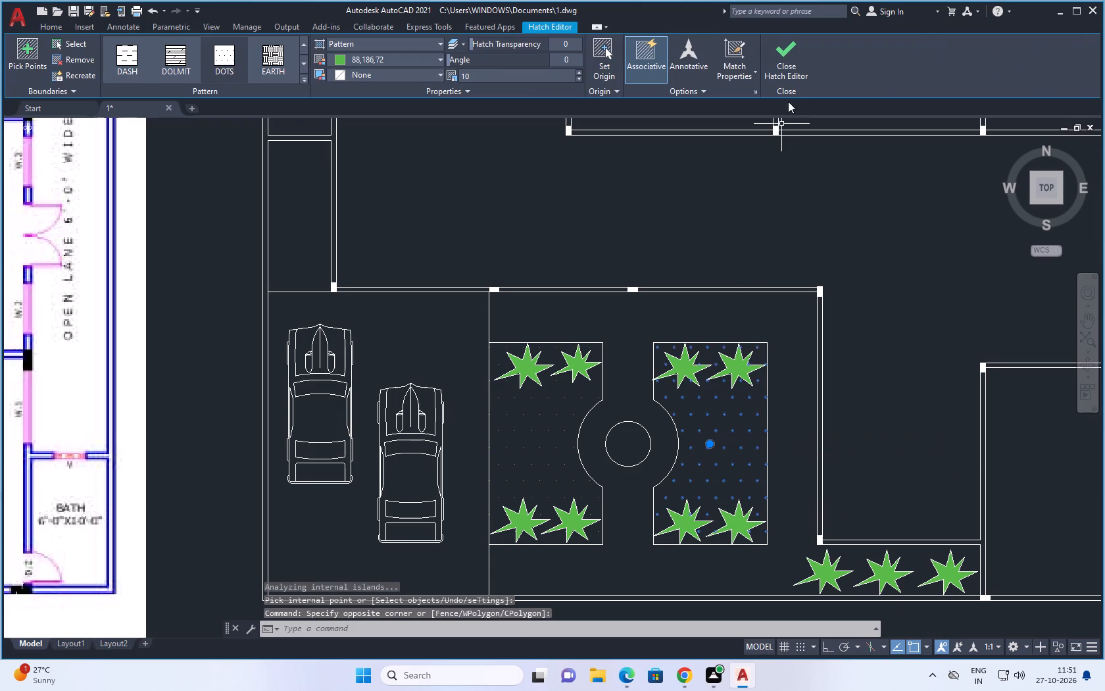
{"action": "left_click", "coordinate": [795, 74]}
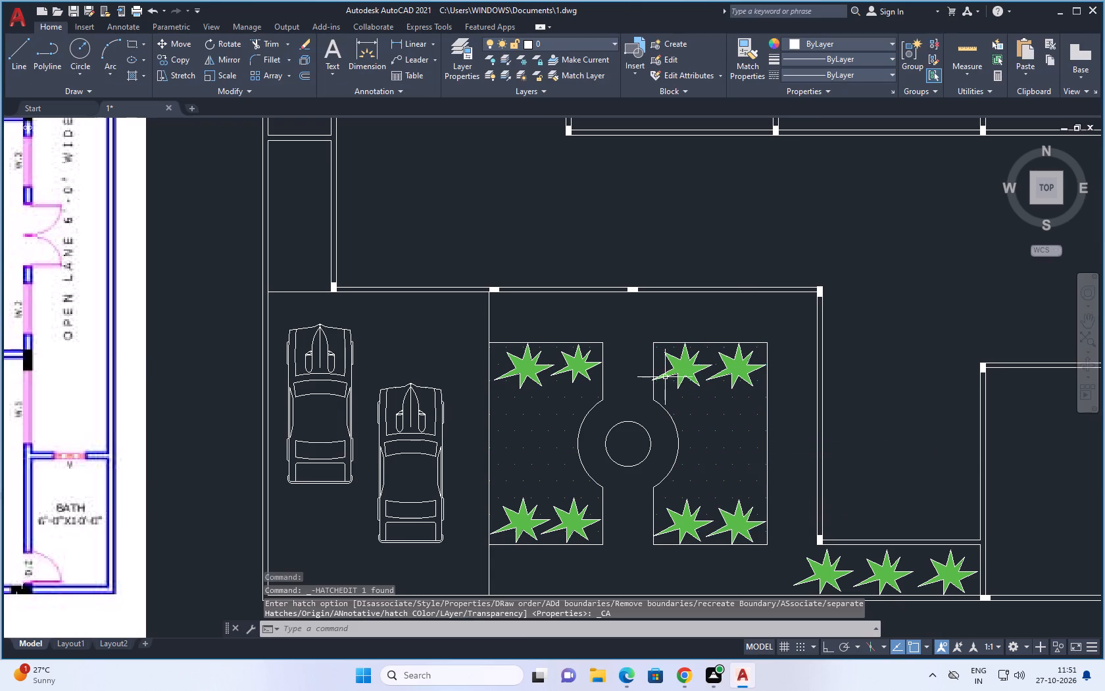
{"action": "scroll", "coordinate": [665, 377], "scroll_direction": "down", "scroll_amount": 2}
{"action": "scroll", "coordinate": [666, 390], "scroll_direction": "up", "scroll_amount": 3}
{"action": "scroll", "coordinate": [666, 388], "scroll_direction": "down", "scroll_amount": 1}
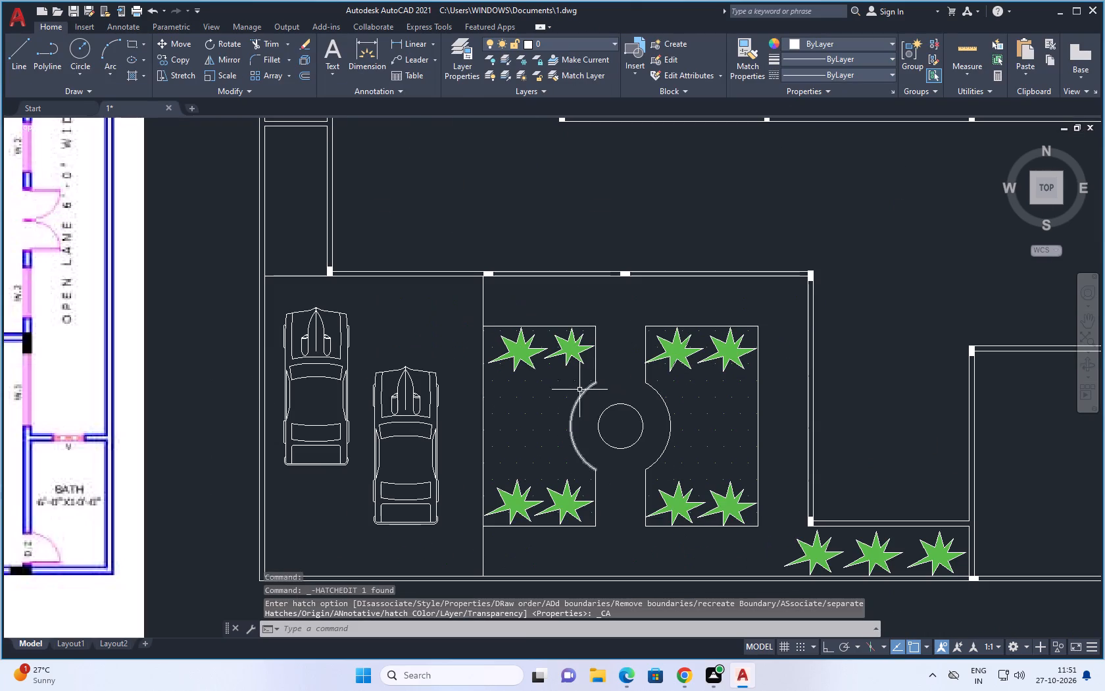
{"action": "left_click", "coordinate": [566, 392]}
{"action": "left_click", "coordinate": [524, 414]}
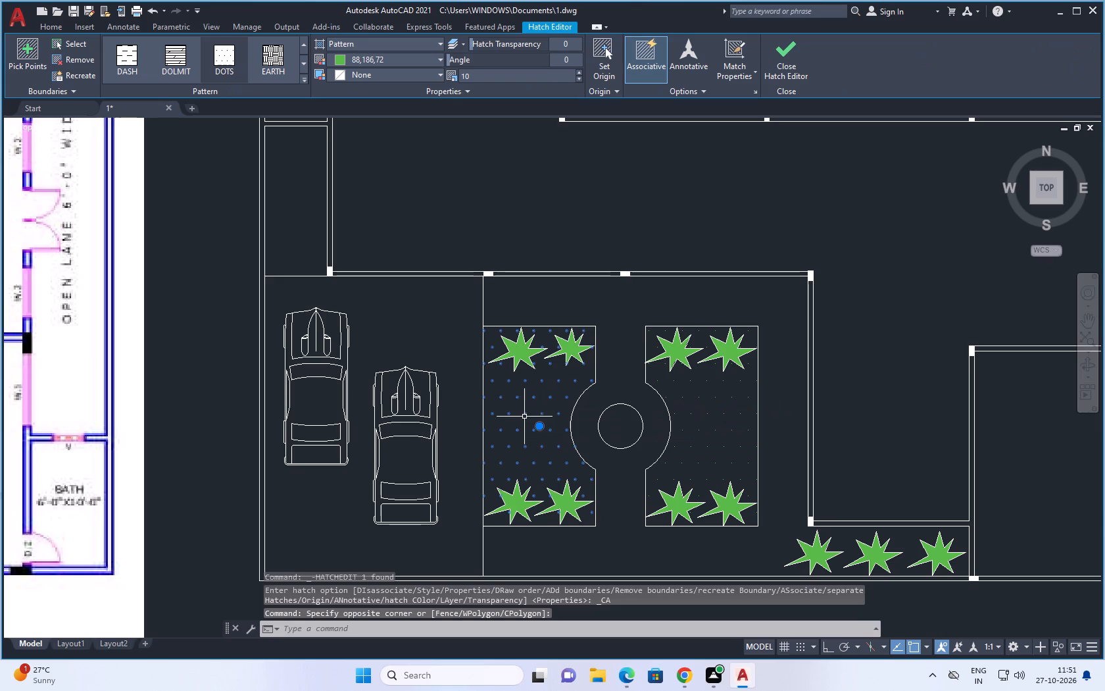
{"action": "left_click", "coordinate": [790, 70]}
{"action": "scroll", "coordinate": [682, 257], "scroll_direction": "down", "scroll_amount": 2}
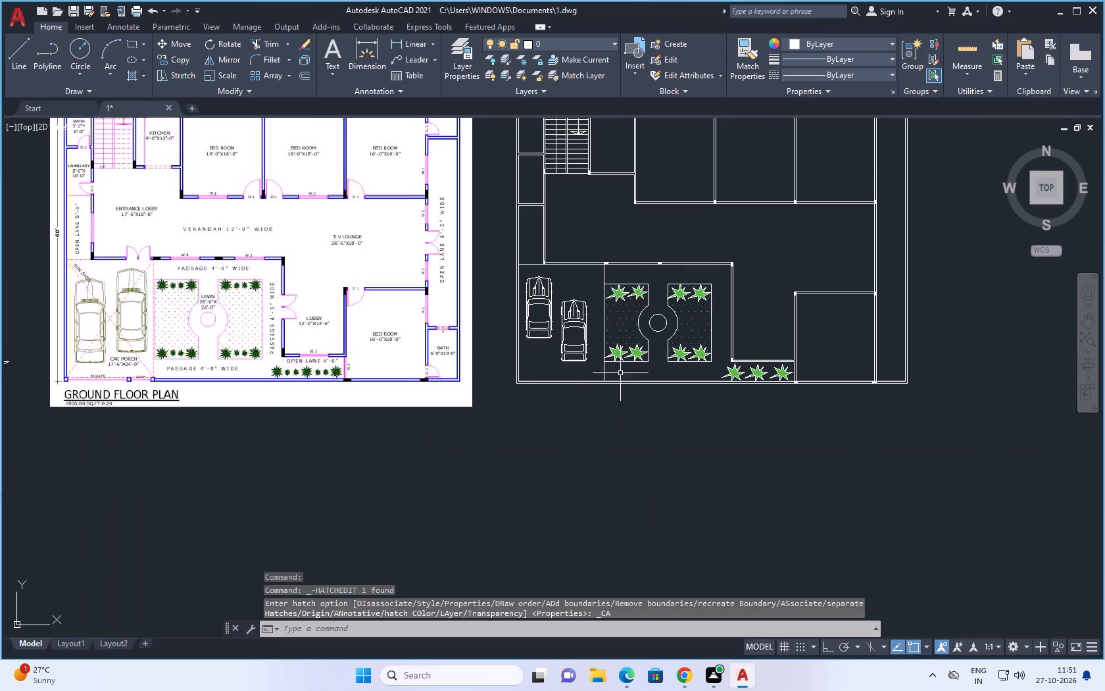
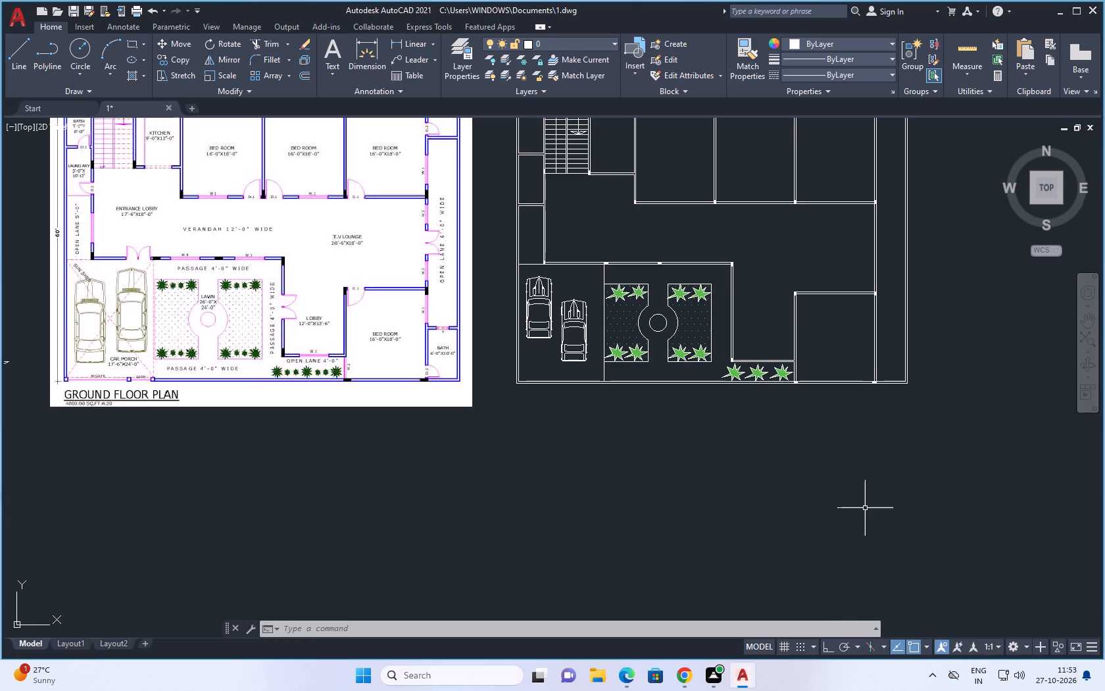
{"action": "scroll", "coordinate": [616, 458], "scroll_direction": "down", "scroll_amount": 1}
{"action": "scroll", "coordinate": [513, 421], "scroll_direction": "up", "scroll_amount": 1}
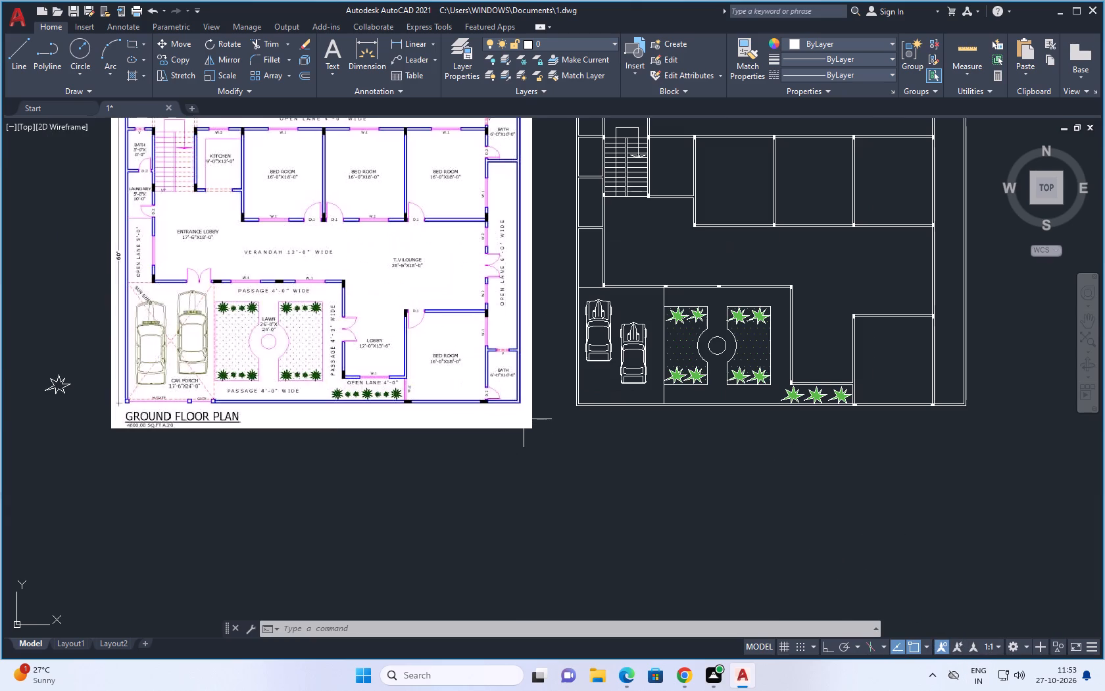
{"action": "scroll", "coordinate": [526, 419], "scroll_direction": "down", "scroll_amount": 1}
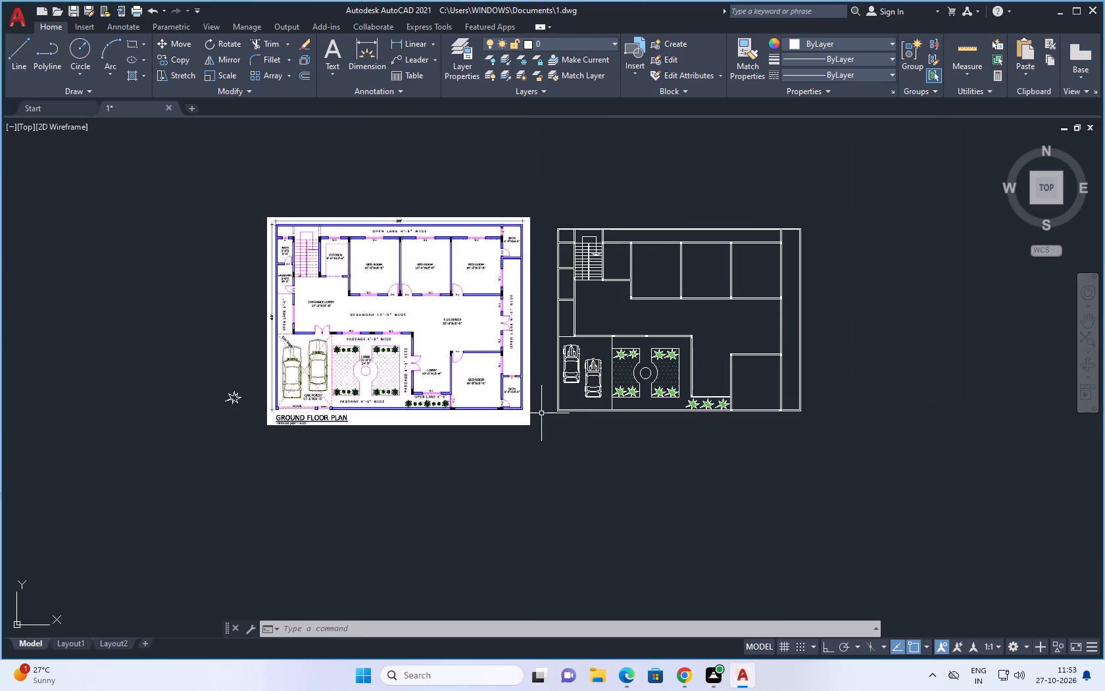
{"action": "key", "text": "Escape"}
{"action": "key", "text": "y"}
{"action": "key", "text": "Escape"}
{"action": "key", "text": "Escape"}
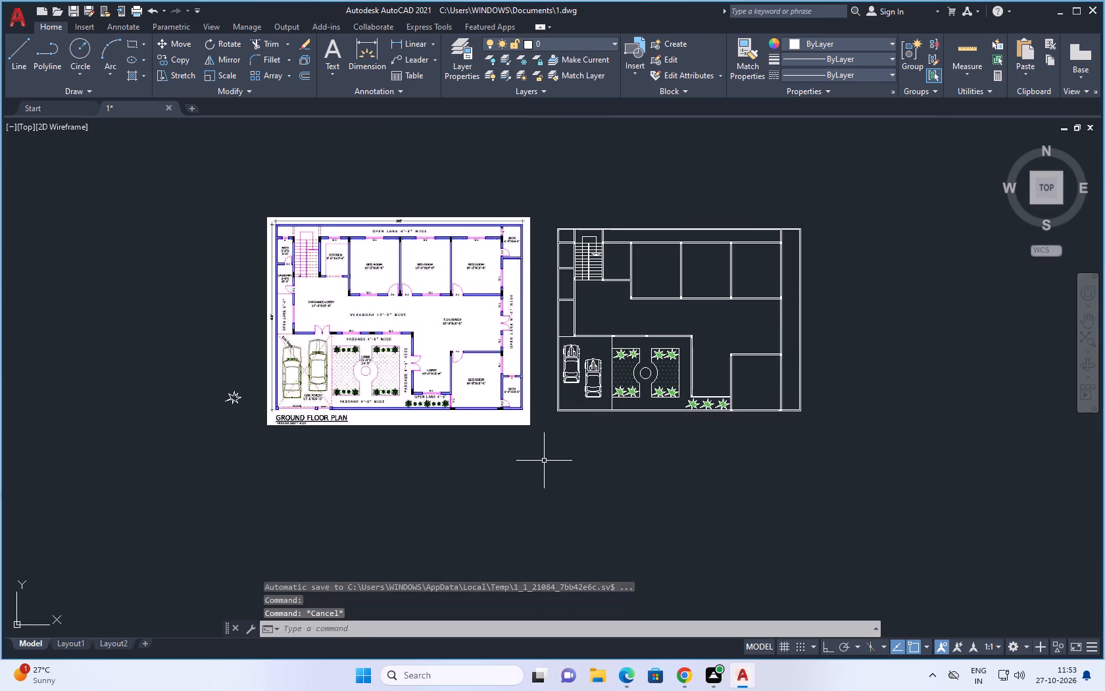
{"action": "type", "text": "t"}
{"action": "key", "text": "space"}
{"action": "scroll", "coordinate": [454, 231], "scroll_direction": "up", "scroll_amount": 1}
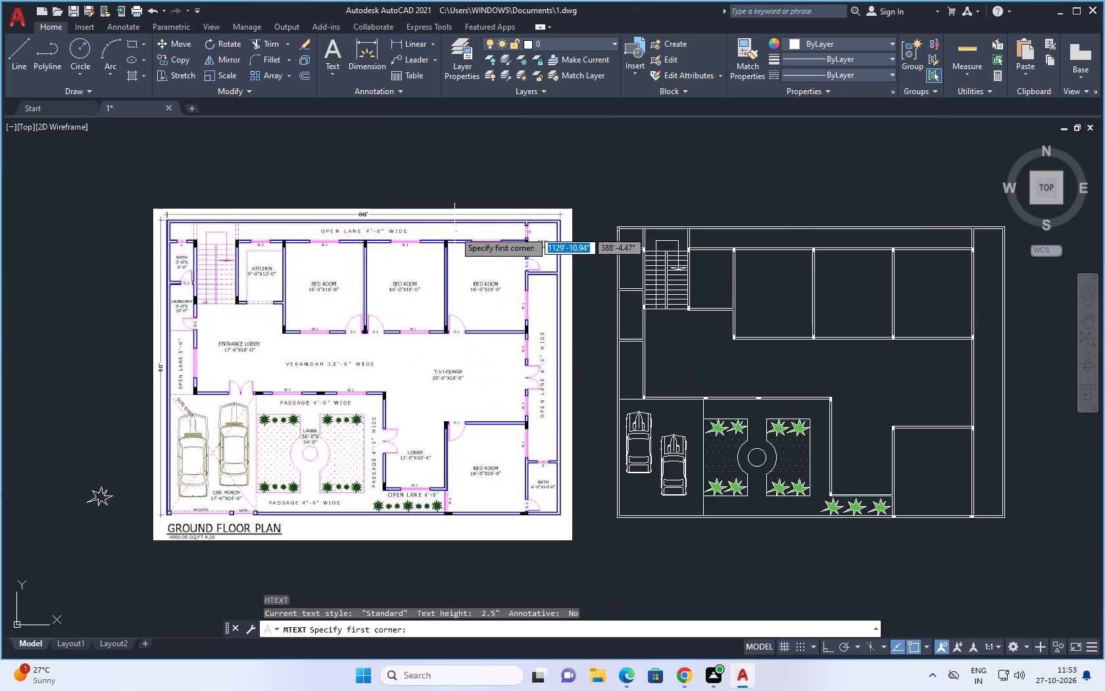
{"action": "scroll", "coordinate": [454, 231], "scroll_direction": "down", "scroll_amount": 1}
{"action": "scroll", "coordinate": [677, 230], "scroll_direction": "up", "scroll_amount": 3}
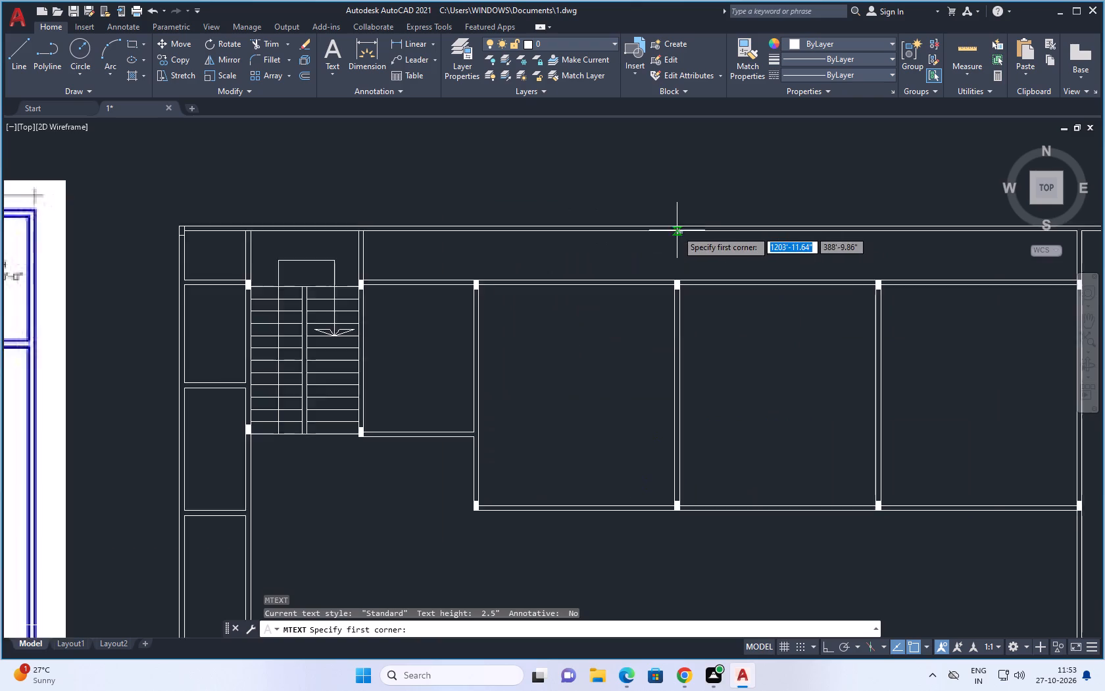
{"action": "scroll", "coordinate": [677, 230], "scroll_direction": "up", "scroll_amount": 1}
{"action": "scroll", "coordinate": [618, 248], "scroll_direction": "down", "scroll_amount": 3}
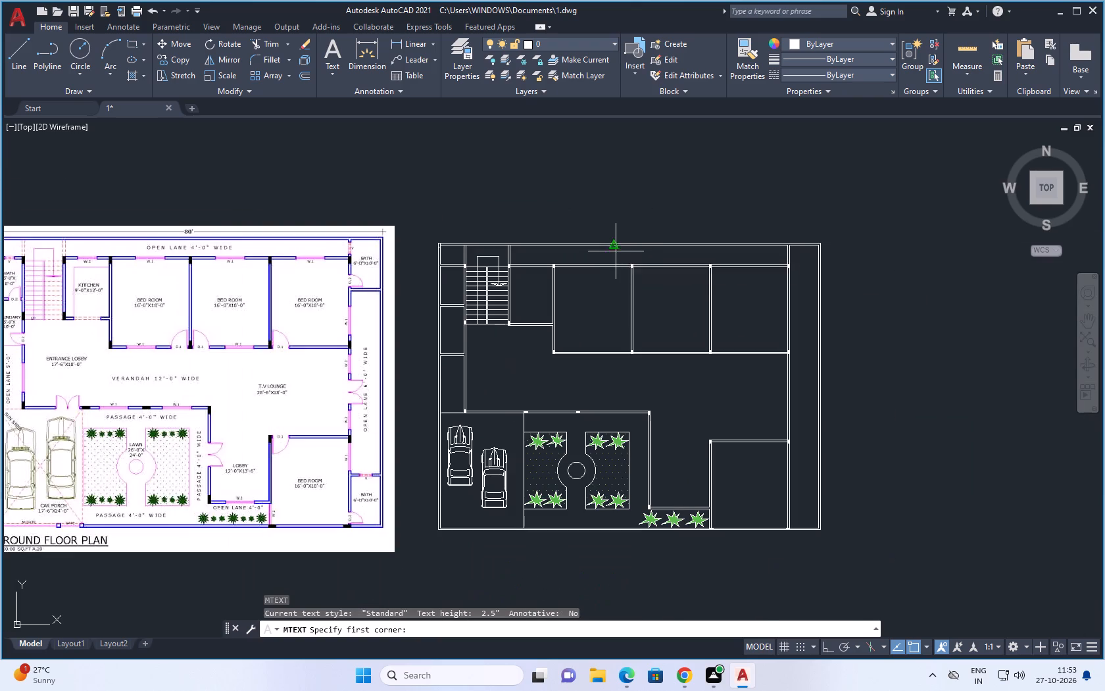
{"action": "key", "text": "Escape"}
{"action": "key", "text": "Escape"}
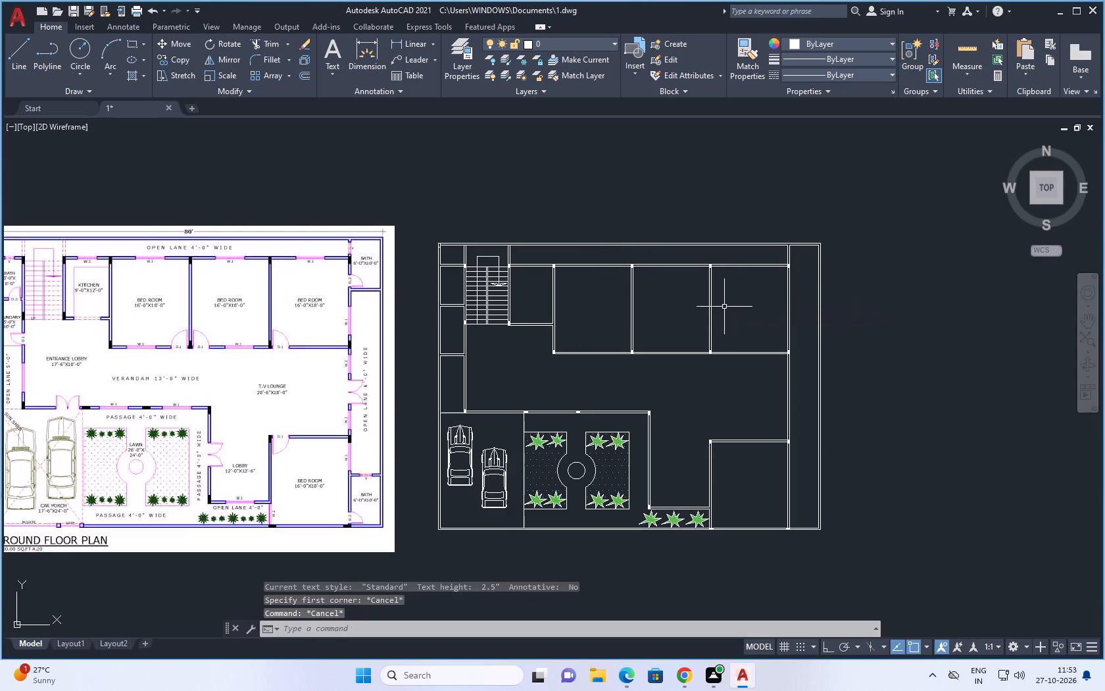
Offset the inner lines of the north and south outer walls 10' inward within the eastern open lane.
{"action": "key", "text": "o"}
{"action": "key", "text": "space"}
{"action": "key", "text": "1"}
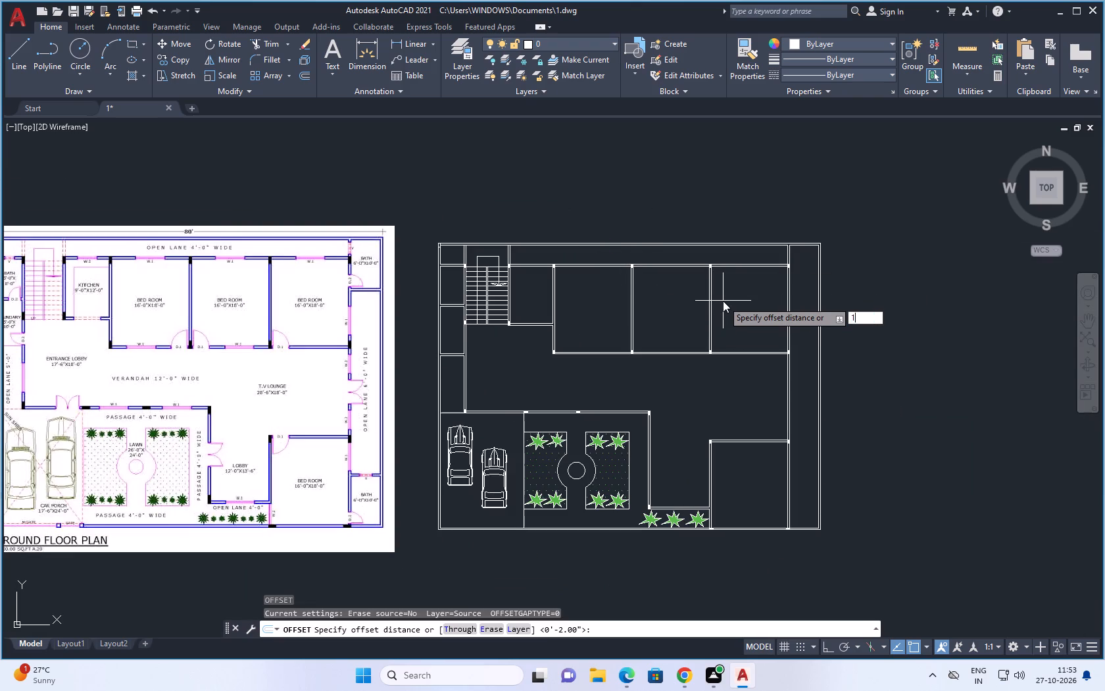
{"action": "key", "text": "0"}
{"action": "type", "text": "'"}
{"action": "key", "text": "space"}
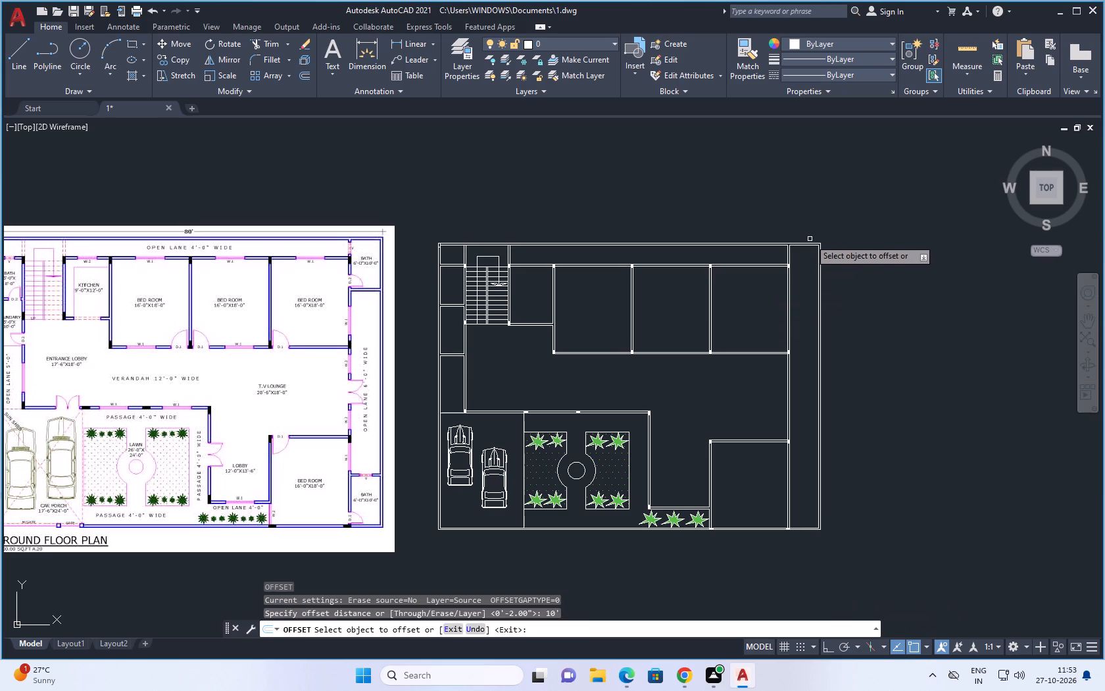
{"action": "left_click_drag", "start_coordinate": [808, 244], "coordinate": [808, 251]}
{"action": "left_click", "coordinate": [809, 299]}
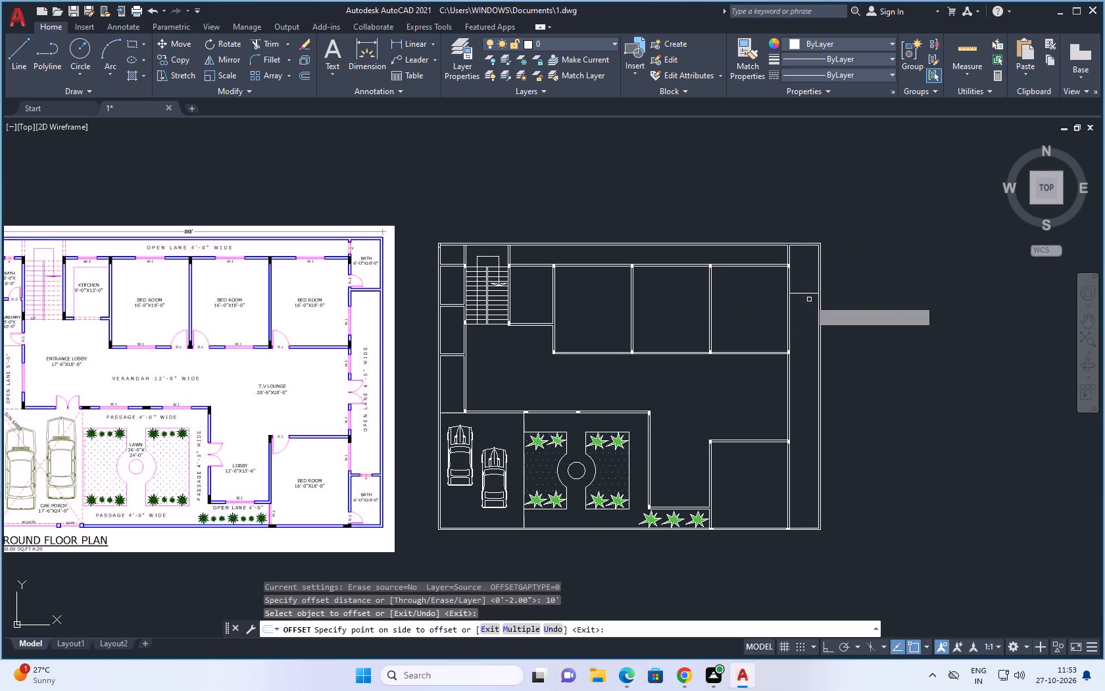
{"action": "left_click", "coordinate": [806, 526]}
{"action": "left_click", "coordinate": [802, 474]}
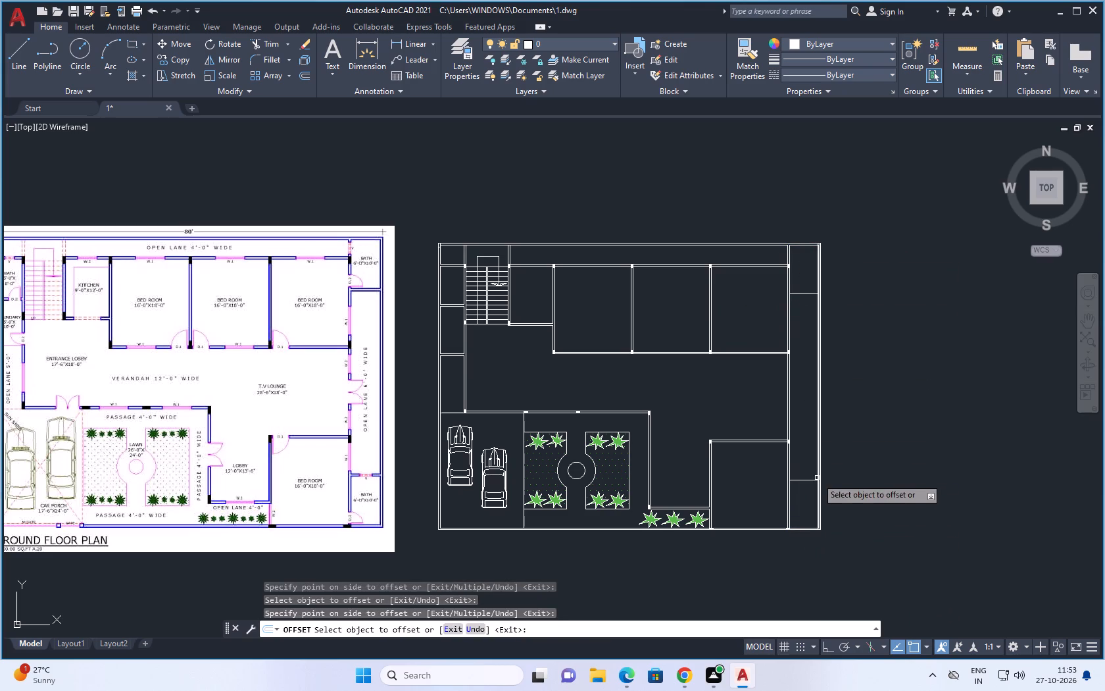
Offset the two new bath wall lines 4.8" toward the middle of the eastern lane to give them wall thickness.
{"action": "key", "text": "space"}
{"action": "key", "text": "space"}
{"action": "key", "text": "4"}
{"action": "key", "text": "period"}
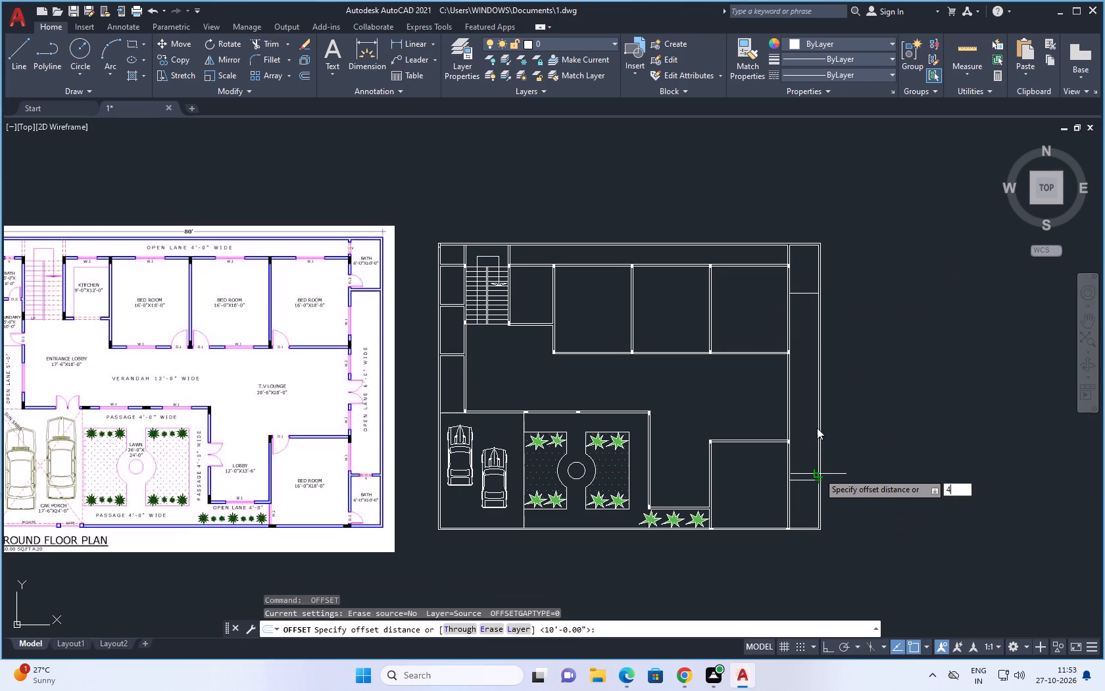
{"action": "key", "text": "8"}
{"action": "key", "text": "space"}
{"action": "left_click", "coordinate": [806, 480]}
{"action": "left_click", "coordinate": [806, 428]}
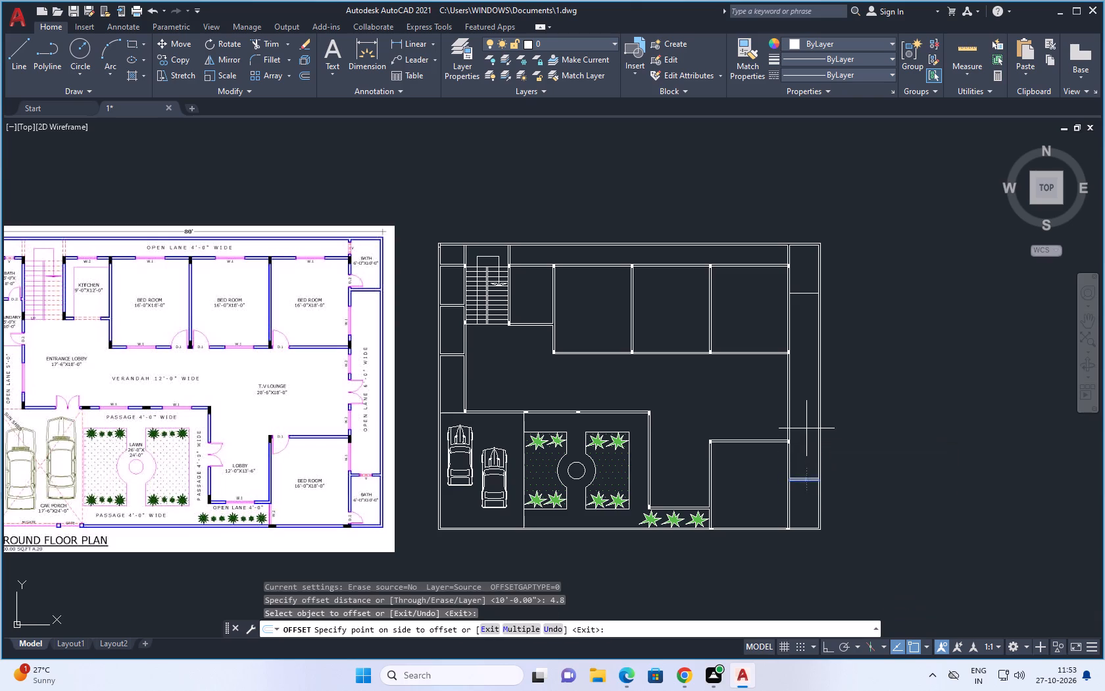
{"action": "left_click", "coordinate": [802, 294]}
{"action": "left_click", "coordinate": [793, 367]}
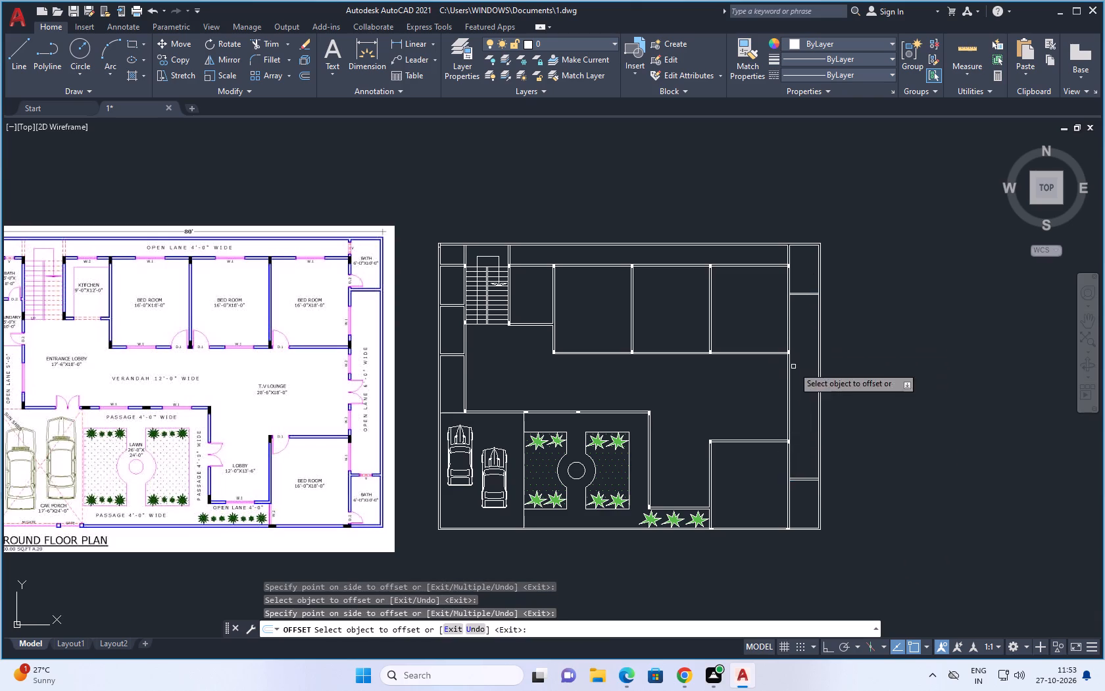
{"action": "key", "text": "Escape"}
{"action": "key", "text": "Escape"}
Trim the adjoining wall lines between the faces of both bath walls at their east and west junctions.
{"action": "type", "text": "tr"}
{"action": "key", "text": "space"}
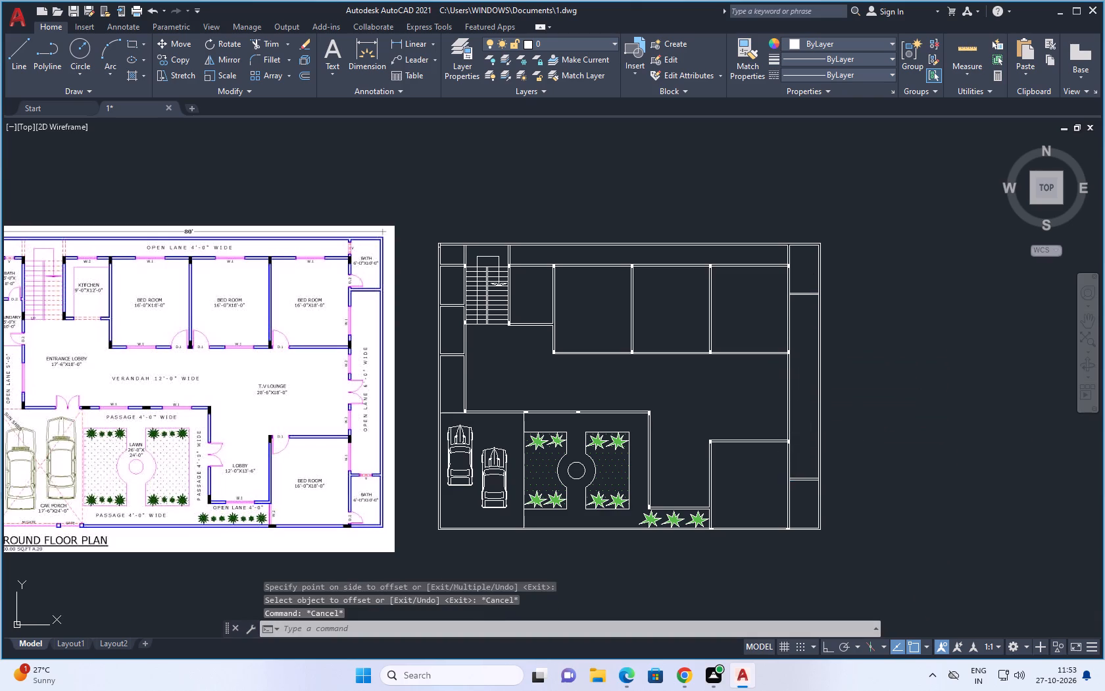
{"action": "key", "text": "space"}
{"action": "scroll", "coordinate": [790, 292], "scroll_direction": "up", "scroll_amount": 3}
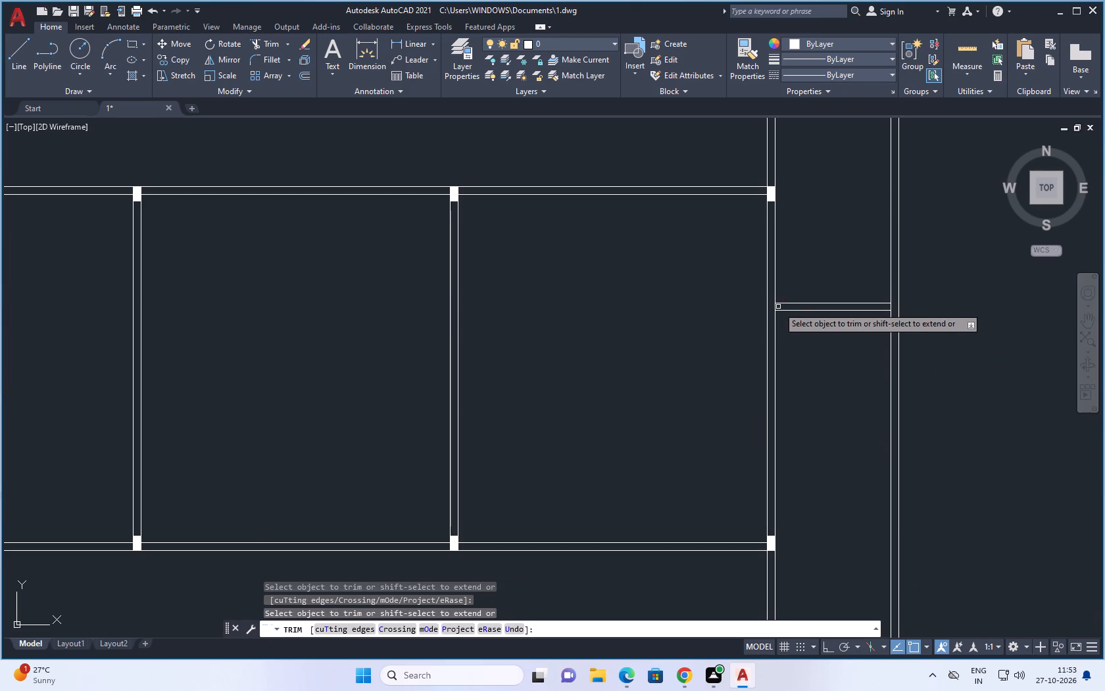
{"action": "left_click", "coordinate": [775, 307]}
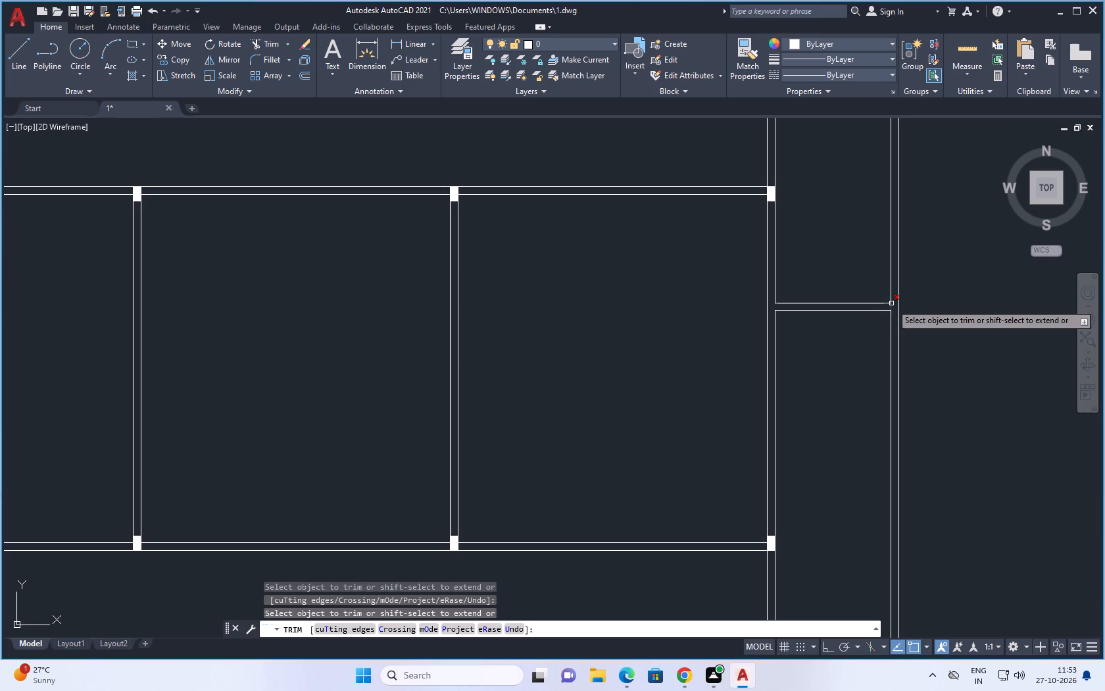
{"action": "left_click", "coordinate": [891, 305]}
{"action": "scroll", "coordinate": [869, 302], "scroll_direction": "down", "scroll_amount": 3}
{"action": "scroll", "coordinate": [880, 504], "scroll_direction": "up", "scroll_amount": 3}
{"action": "left_click", "coordinate": [847, 440]}
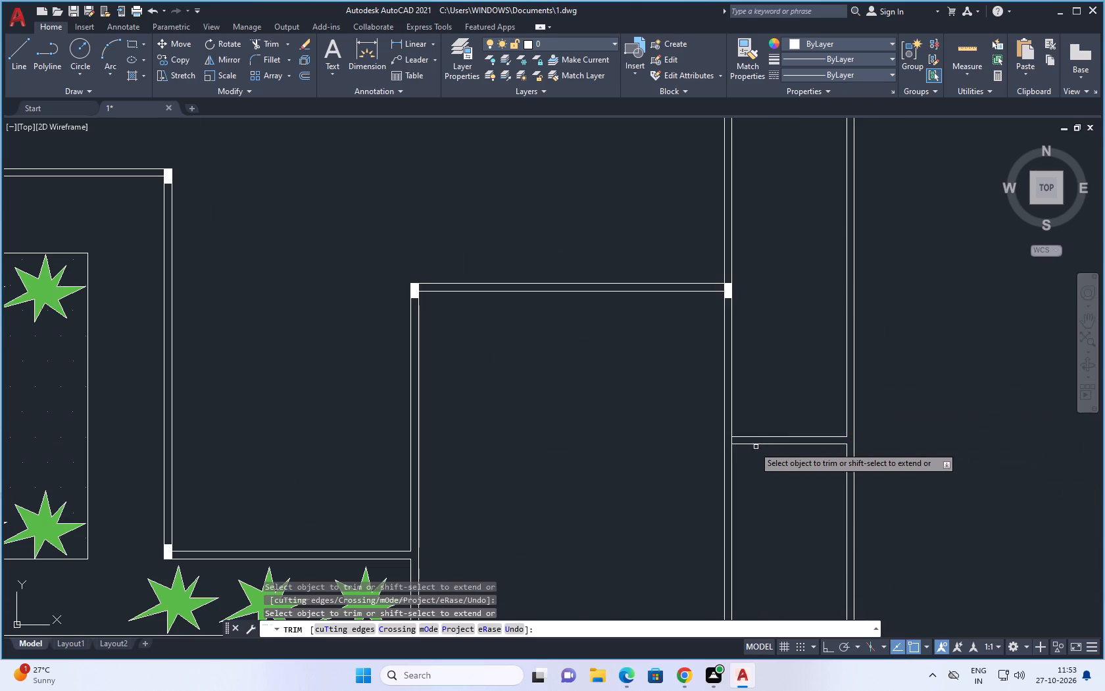
{"action": "left_click", "coordinate": [731, 442]}
{"action": "scroll", "coordinate": [787, 409], "scroll_direction": "down", "scroll_amount": 1}
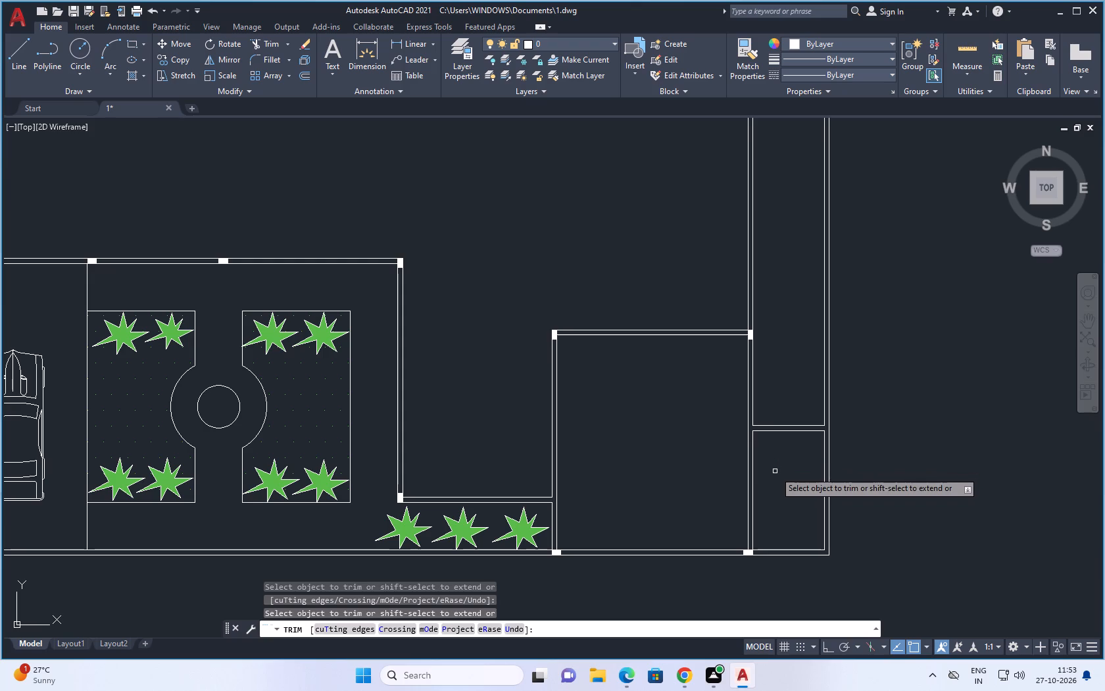
{"action": "scroll", "coordinate": [803, 457], "scroll_direction": "down", "scroll_amount": 2}
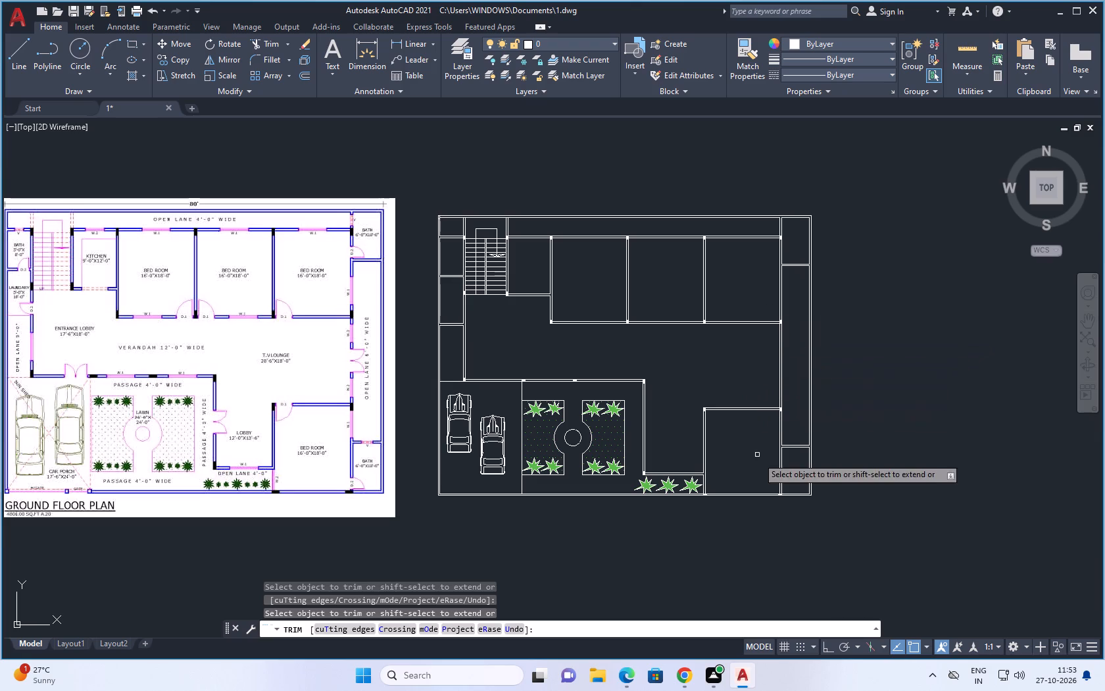
{"action": "key", "text": "Escape"}
{"action": "key", "text": "Escape"}
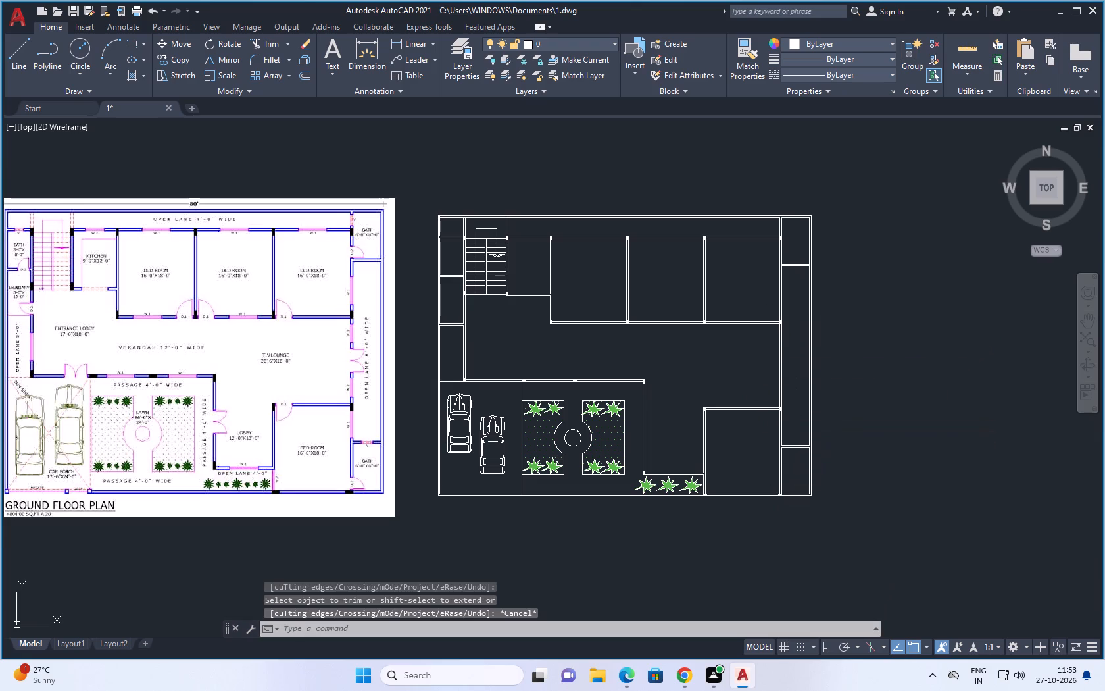
Draw a short line across the lobby's west wall, beside the lawn, marking the centre of the door opening.
{"action": "key", "text": "l"}
{"action": "key", "text": "space"}
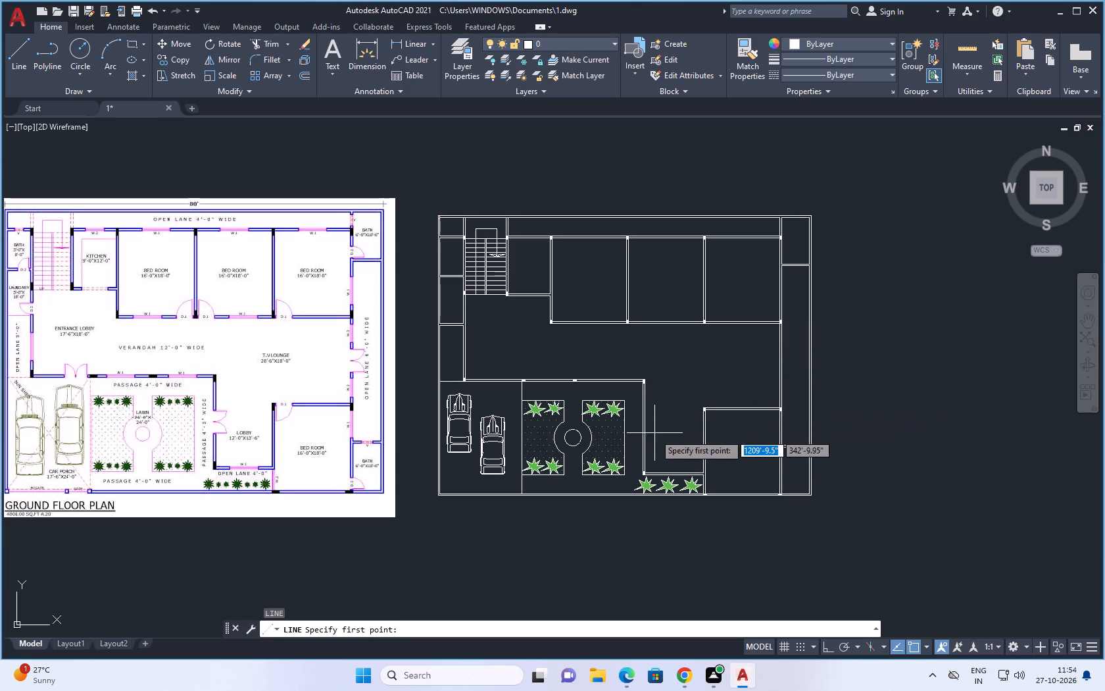
{"action": "scroll", "coordinate": [643, 426], "scroll_direction": "up", "scroll_amount": 4}
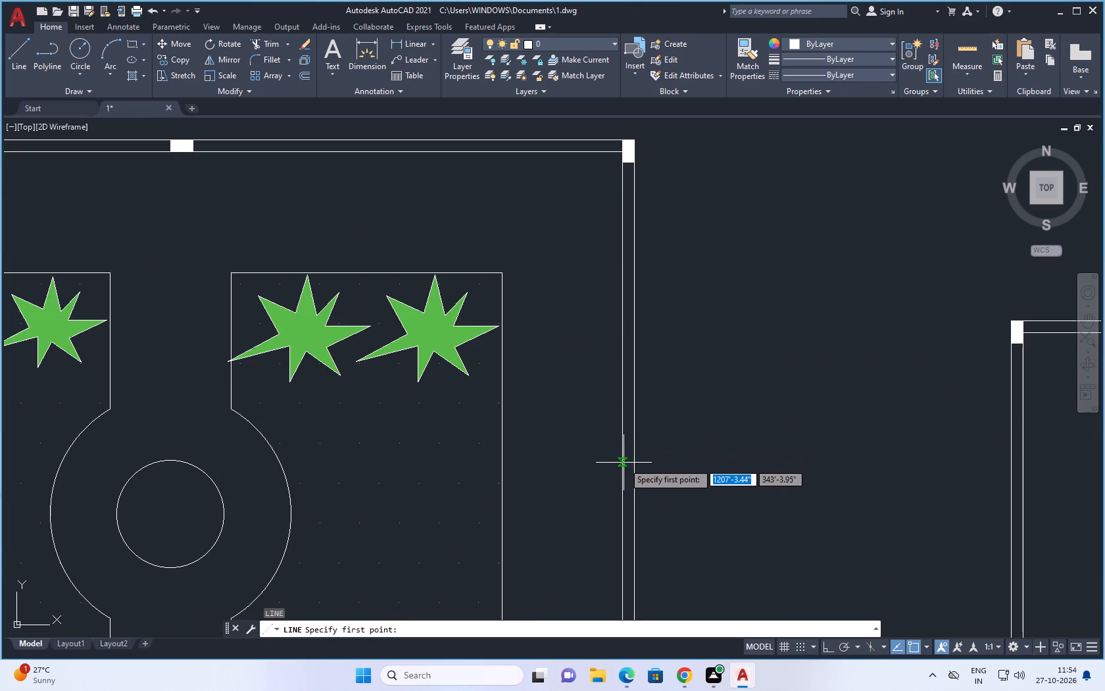
{"action": "left_click", "coordinate": [623, 453]}
{"action": "left_click", "coordinate": [635, 455]}
{"action": "key", "text": "Escape"}
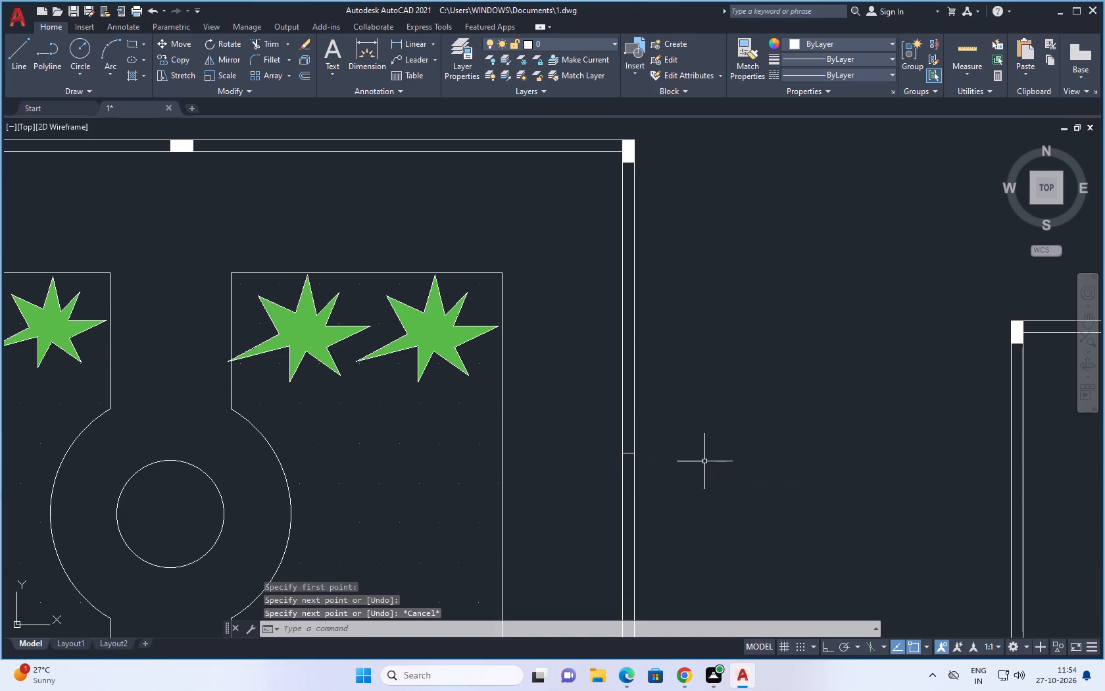
Offset the short line across the lobby's west wall 2' to the north and 2' to the south as door jambs.
{"action": "key", "text": "o"}
{"action": "key", "text": "space"}
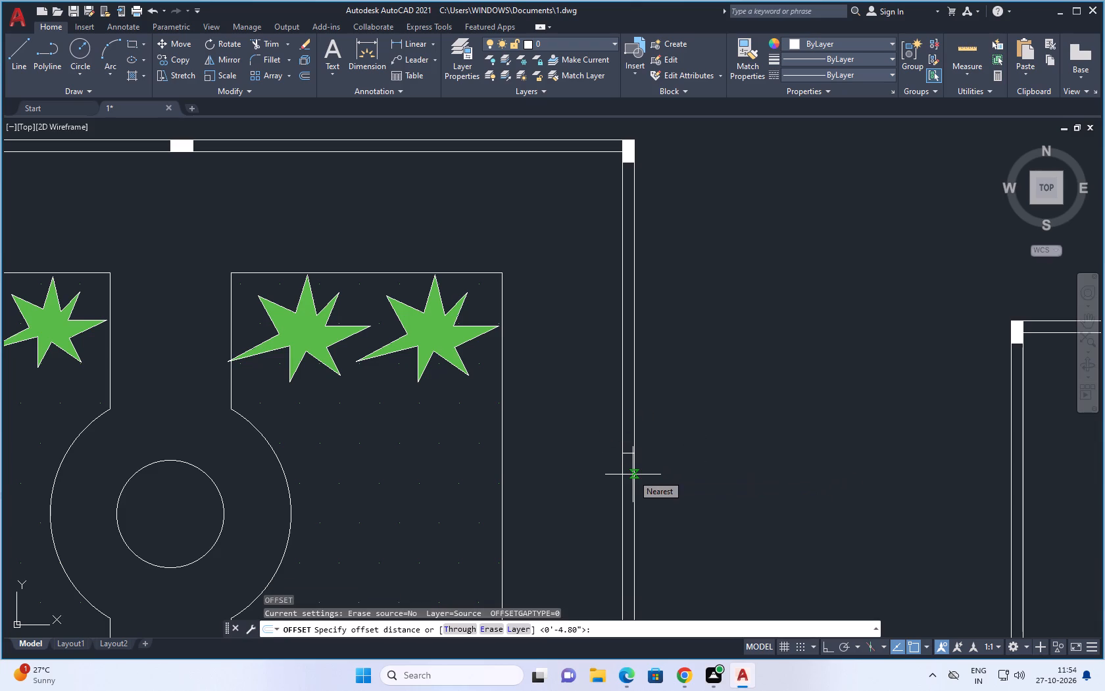
{"action": "key", "text": "2"}
{"action": "type", "text": "'"}
{"action": "key", "text": "space"}
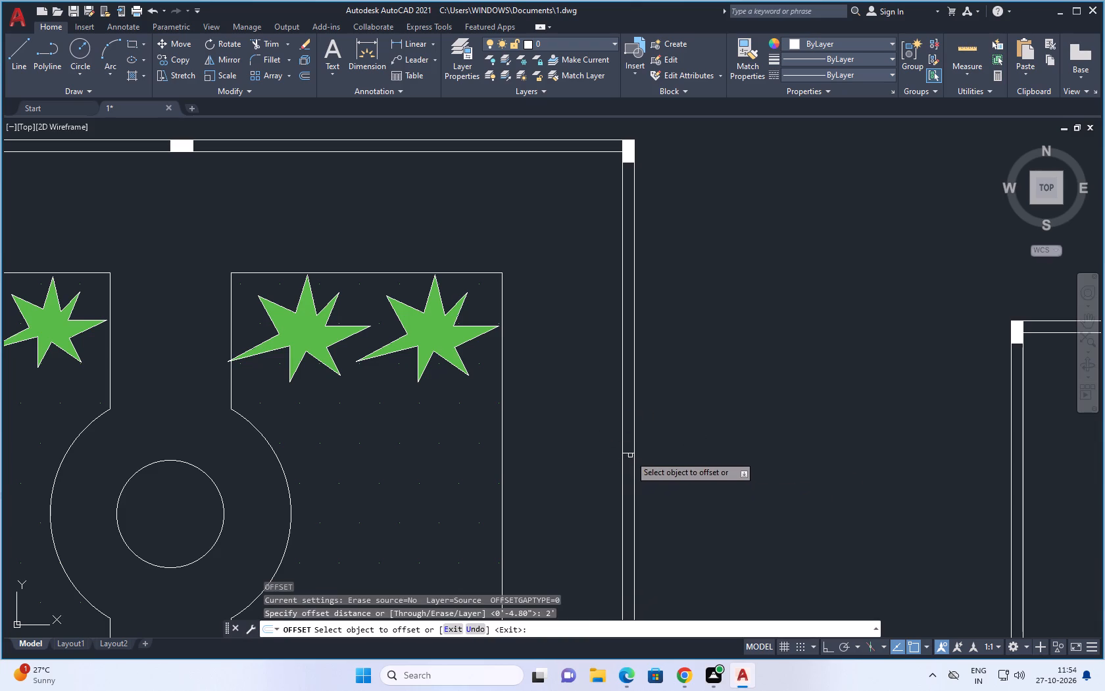
{"action": "left_click", "coordinate": [631, 453]}
{"action": "left_click", "coordinate": [633, 392]}
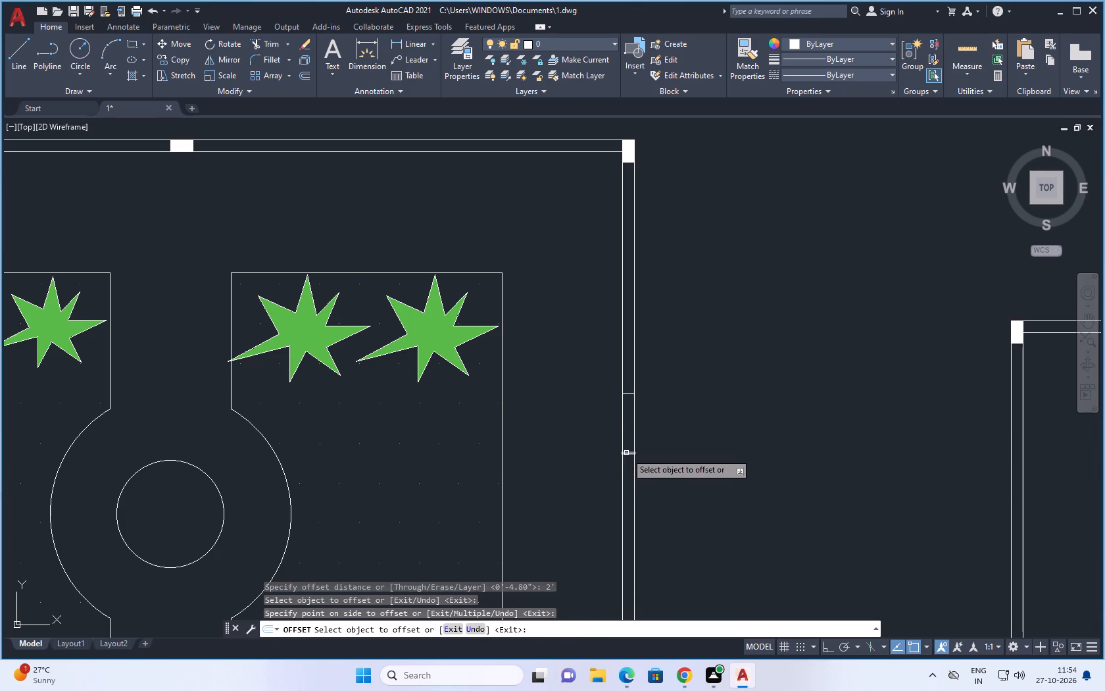
{"action": "left_click", "coordinate": [627, 453]}
{"action": "left_click", "coordinate": [628, 505]}
{"action": "scroll", "coordinate": [760, 441], "scroll_direction": "down", "scroll_amount": 3}
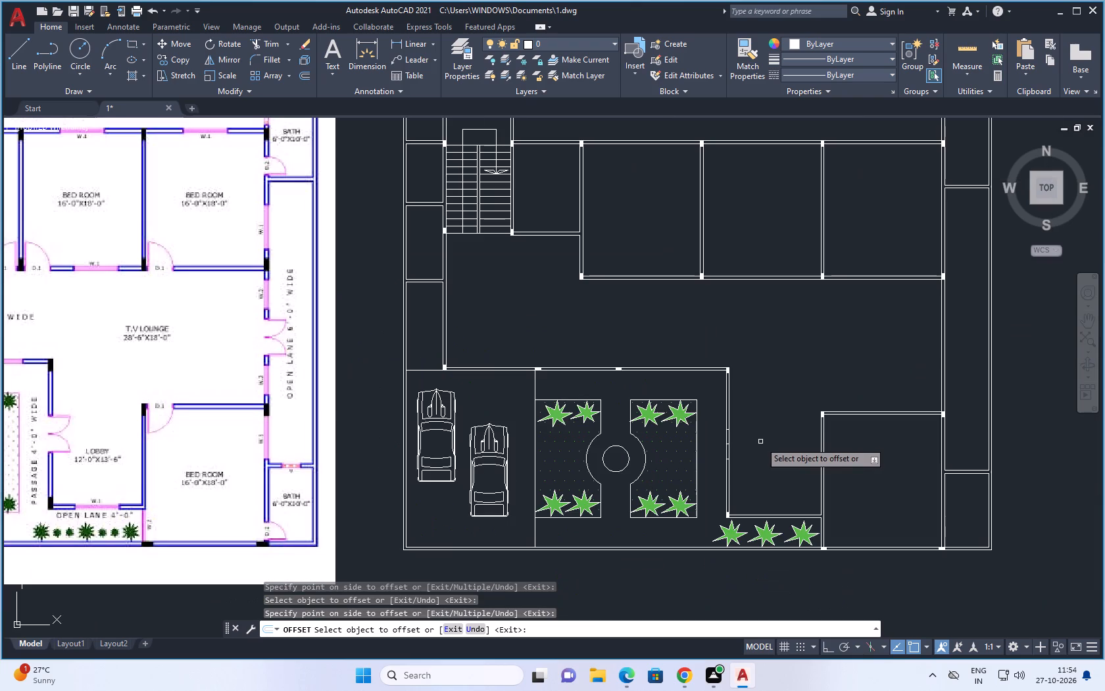
{"action": "key", "text": "Escape"}
Draw a 2' horizontal line into the lobby from the east end of the door opening's southern jamb.
{"action": "key", "text": "l"}
{"action": "key", "text": "space"}
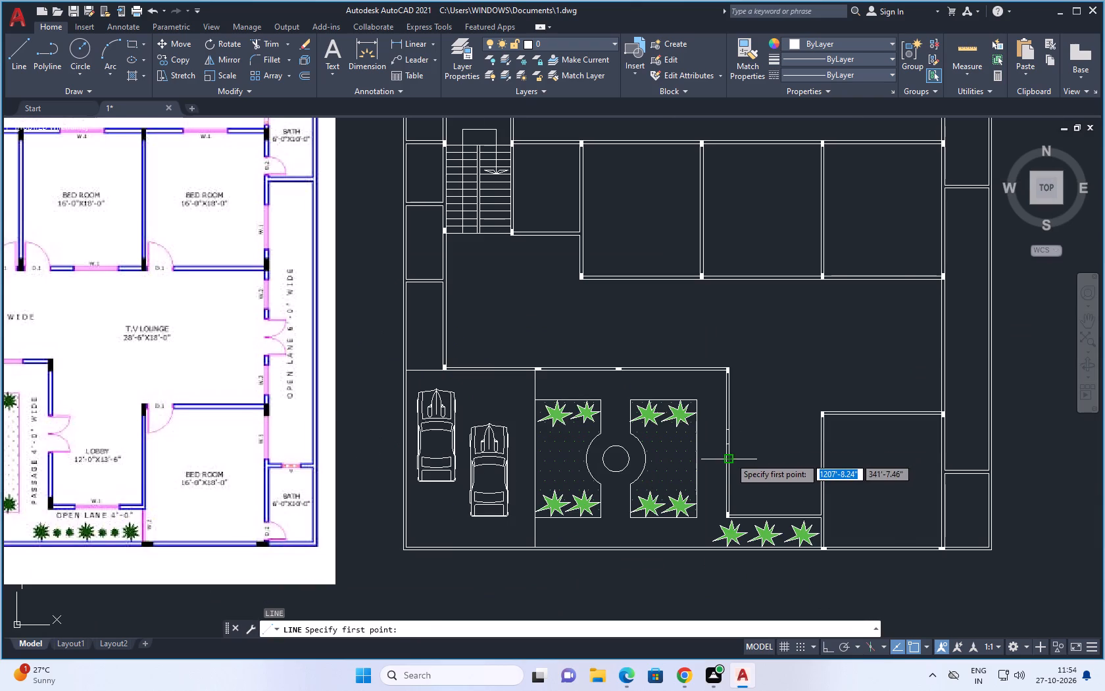
{"action": "left_click", "coordinate": [730, 458]}
{"action": "type", "text": "2'"}
{"action": "key", "text": "space"}
{"action": "key", "text": "Escape"}
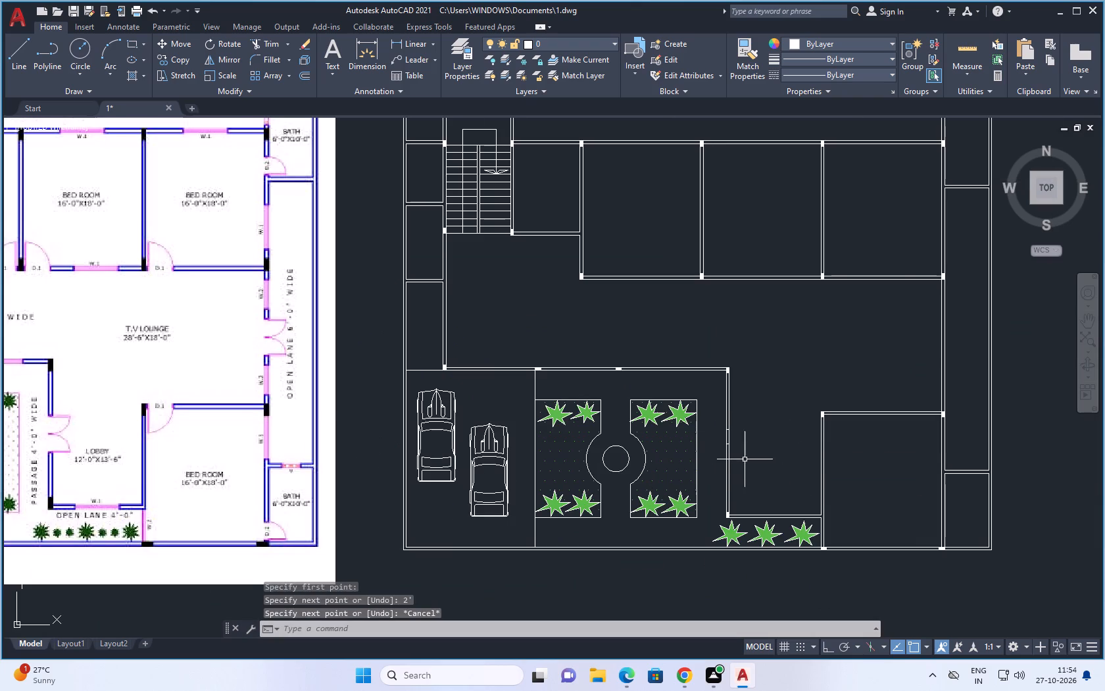
Move the 2' door line from the southern jamb to the east end of the northern jamb.
{"action": "left_click", "coordinate": [743, 459]}
{"action": "right_click", "coordinate": [743, 459]}
{"action": "right_click", "coordinate": [755, 432]}
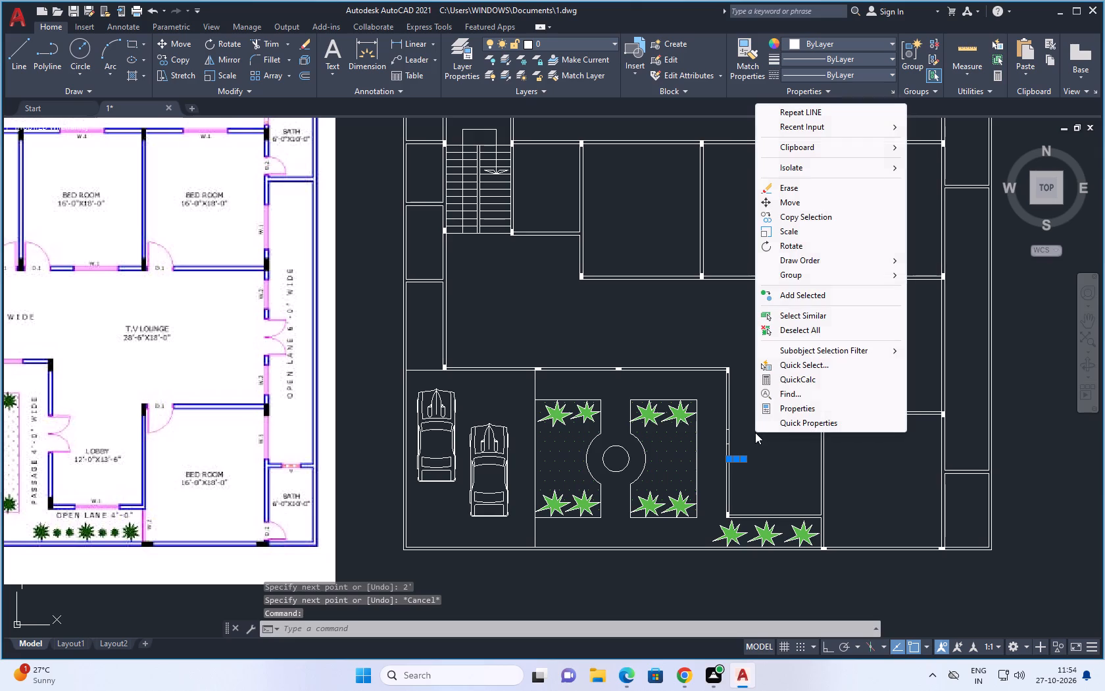
{"action": "left_click", "coordinate": [814, 203]}
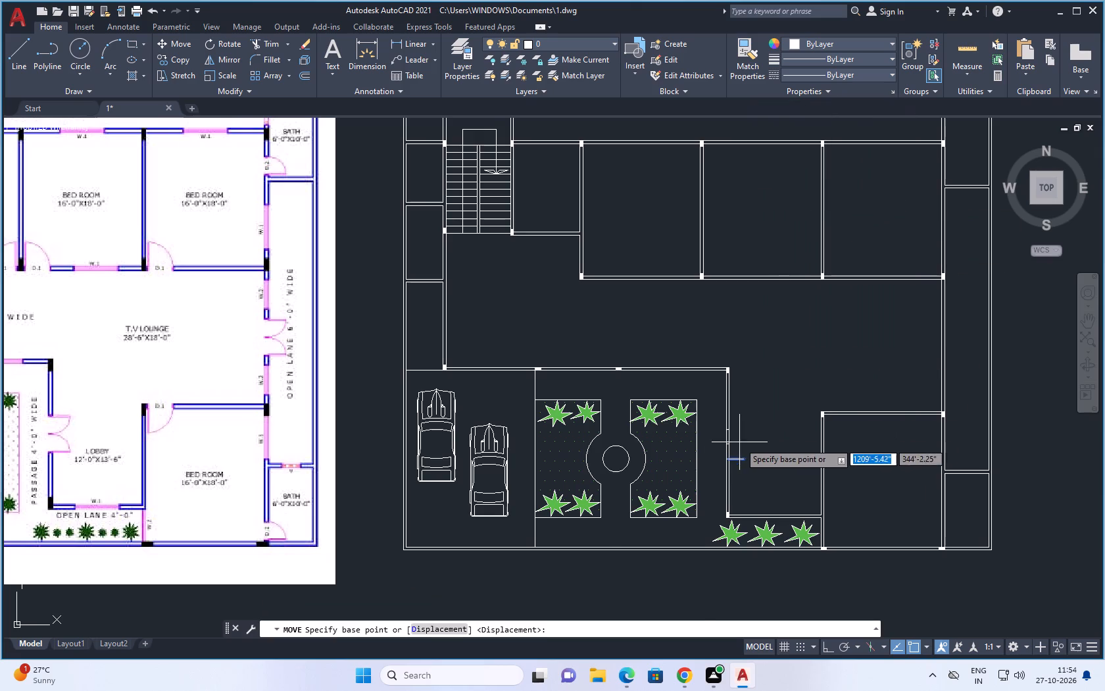
{"action": "scroll", "coordinate": [731, 453], "scroll_direction": "up", "scroll_amount": 3}
{"action": "left_click", "coordinate": [715, 483]}
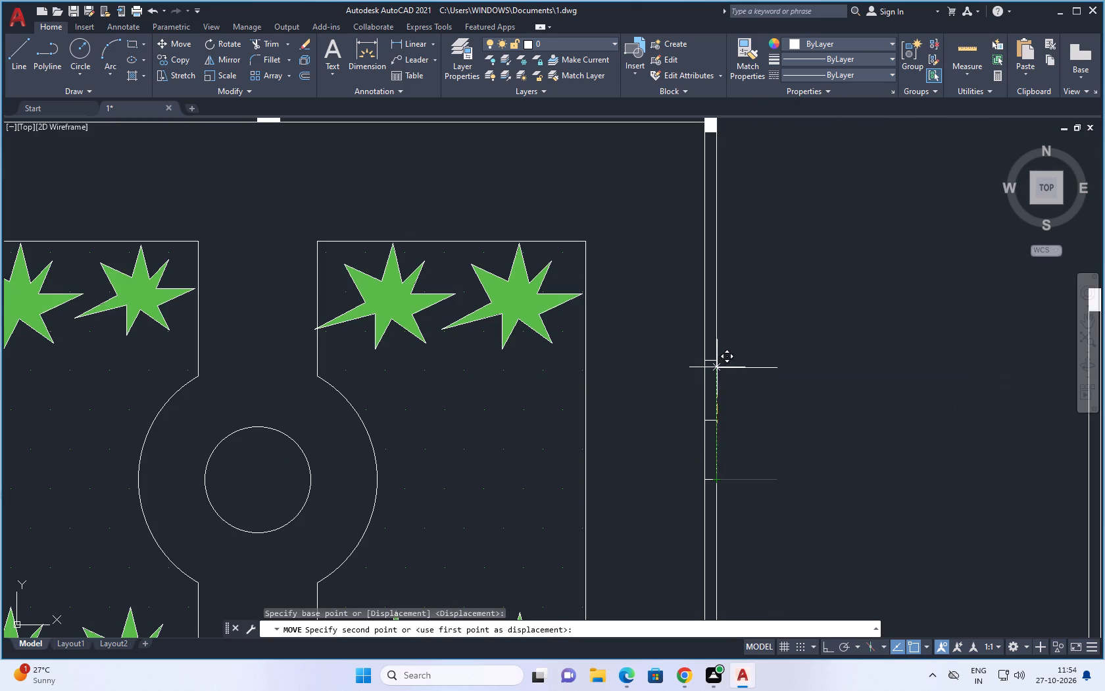
{"action": "left_click", "coordinate": [714, 359]}
{"action": "key", "text": "Escape"}
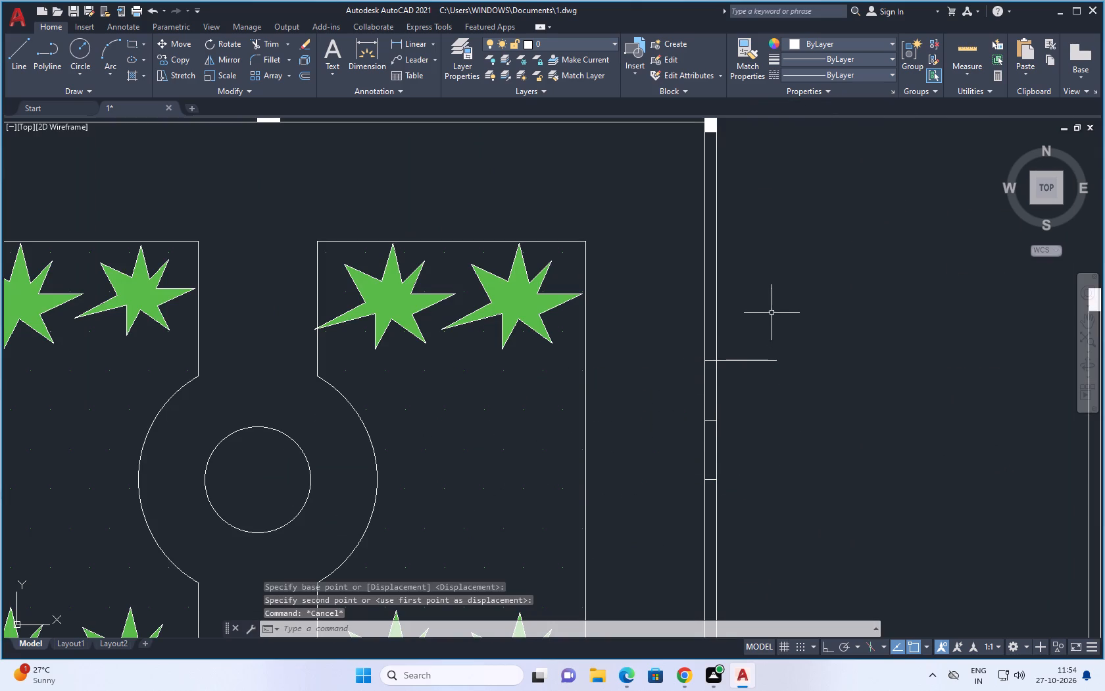
Copy the 2' door line from the northern jamb to the east end of the southern jamb.
{"action": "left_click_drag", "start_coordinate": [772, 313], "coordinate": [754, 415]}
{"action": "right_click", "coordinate": [782, 424]}
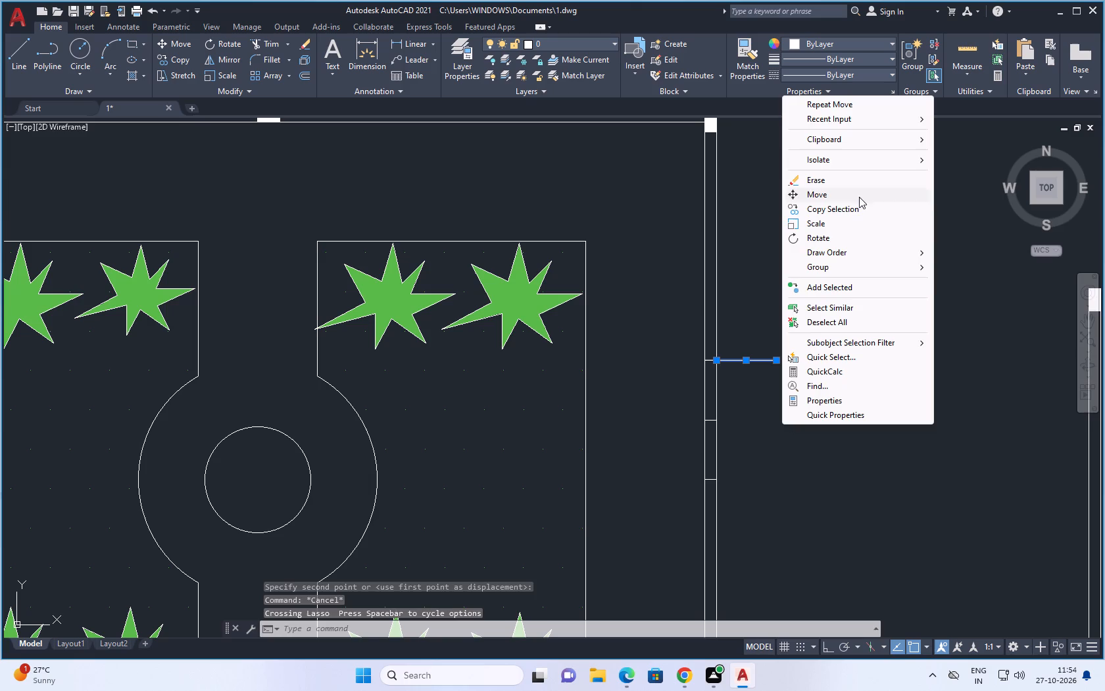
{"action": "left_click", "coordinate": [858, 205]}
{"action": "left_click", "coordinate": [718, 359]}
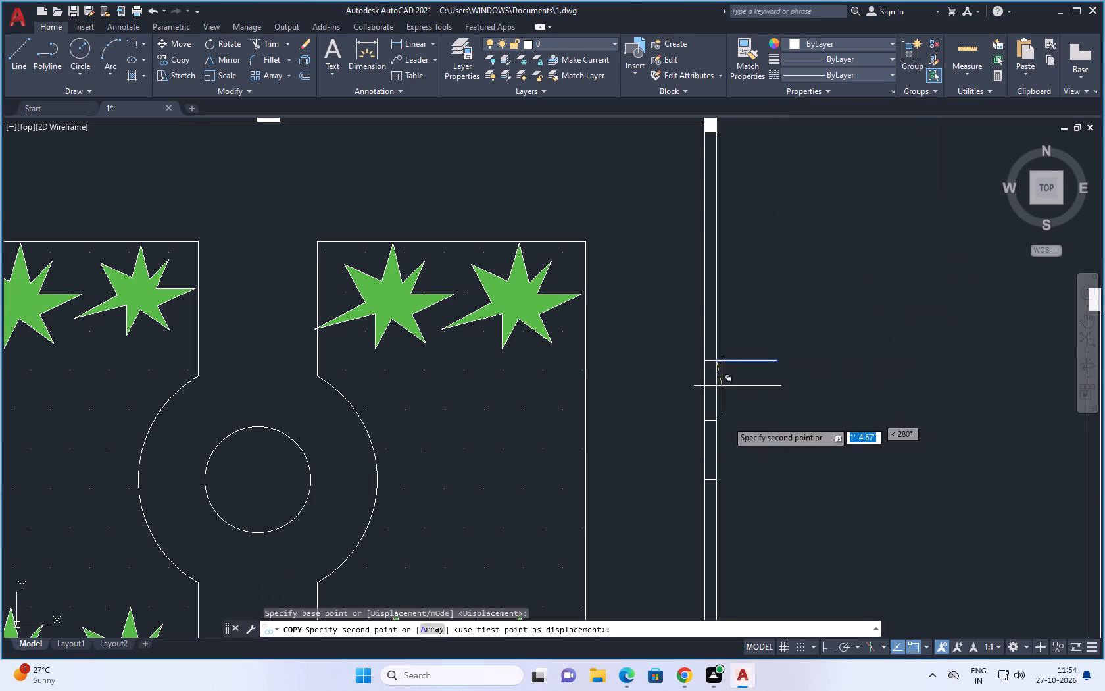
{"action": "left_click", "coordinate": [718, 480]}
{"action": "key", "text": "Escape"}
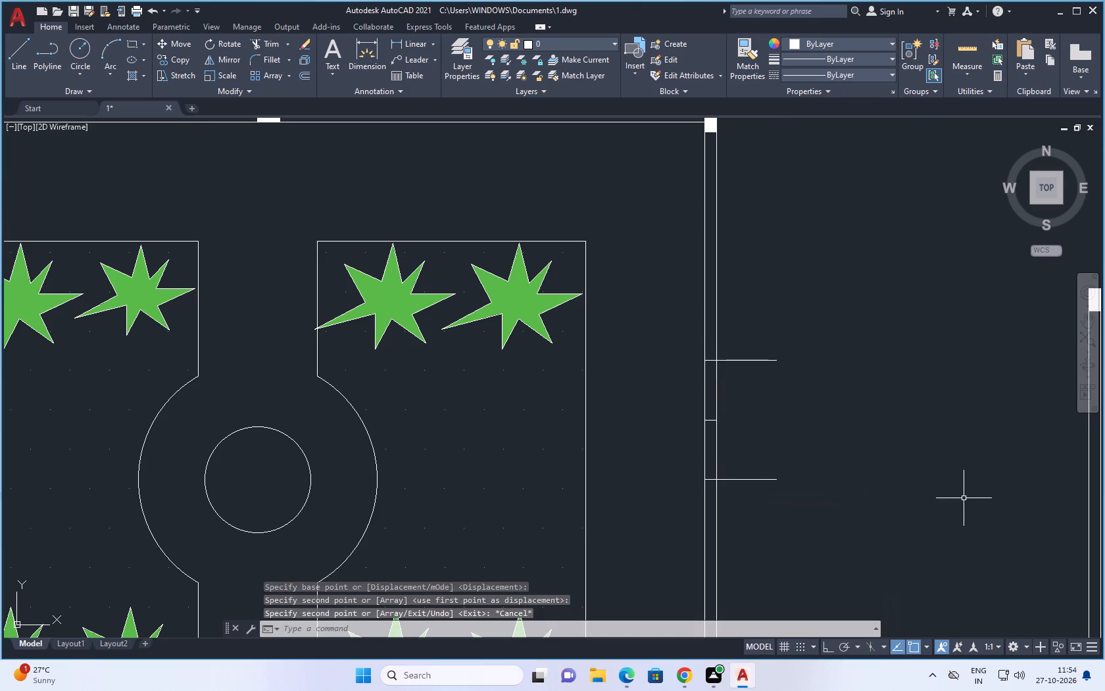
Offset both 2' door lines 1" towards the middle of the lobby door opening to give the leaves thickness.
{"action": "key", "text": "o"}
{"action": "key", "text": "space"}
{"action": "type", "text": "1"}
{"action": "key", "text": "space"}
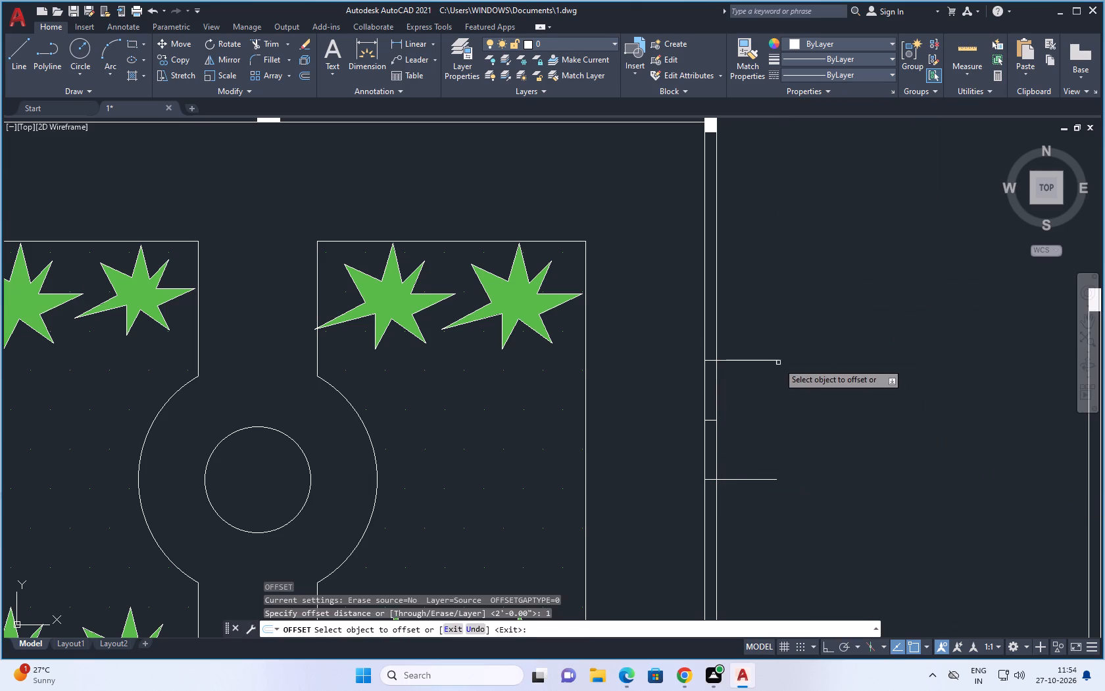
{"action": "left_click", "coordinate": [773, 359]}
{"action": "left_click", "coordinate": [763, 431]}
{"action": "left_click", "coordinate": [752, 480]}
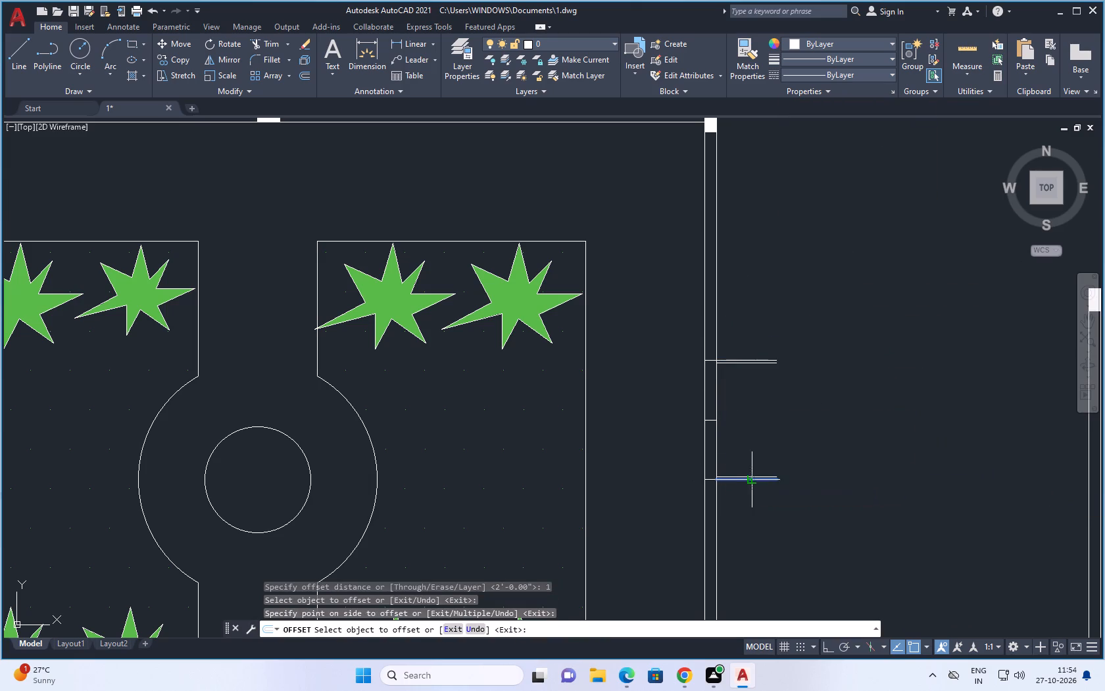
{"action": "left_click", "coordinate": [752, 413]}
{"action": "key", "text": "Escape"}
{"action": "key", "text": "Escape"}
Draw the northern leaf's swing arc from the opening's centre mark through the leaf's inner tip to its outer tip.
{"action": "type", "text": "a"}
{"action": "key", "text": "space"}
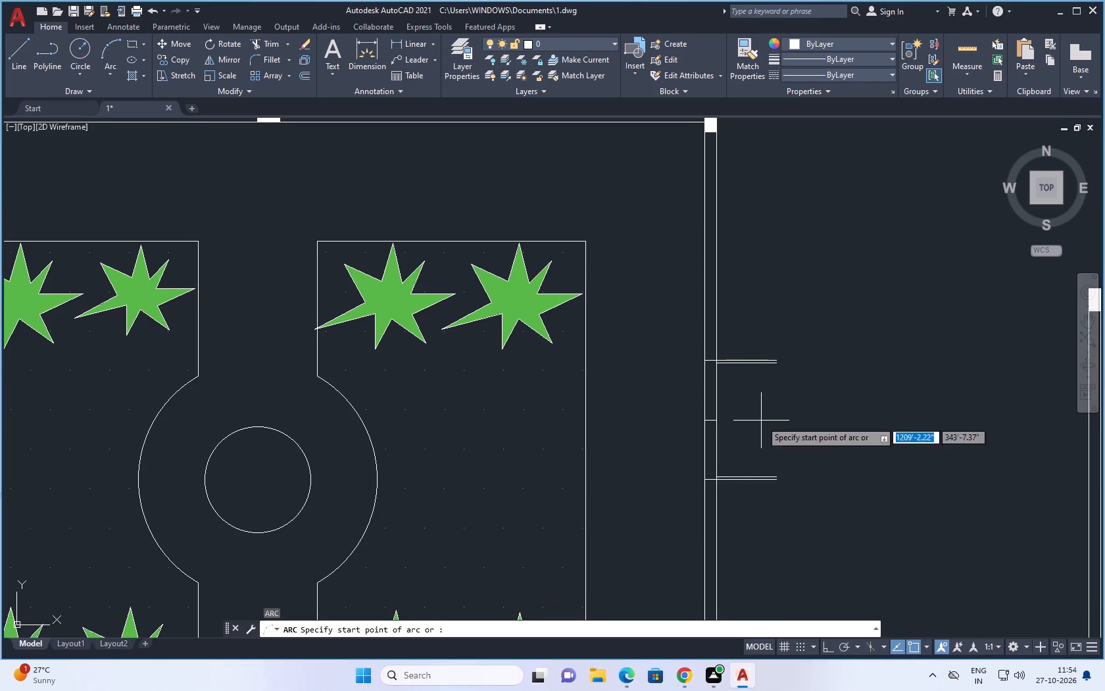
{"action": "left_click", "coordinate": [717, 421]}
{"action": "scroll", "coordinate": [777, 364], "scroll_direction": "up", "scroll_amount": 2}
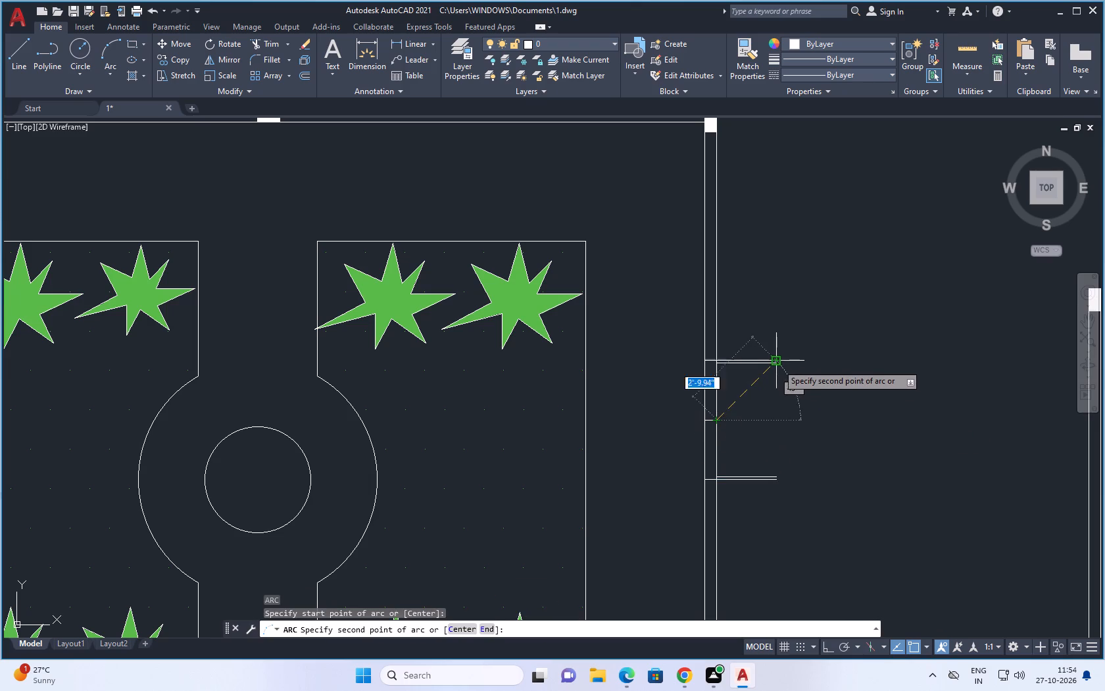
{"action": "scroll", "coordinate": [777, 364], "scroll_direction": "up", "scroll_amount": 2}
{"action": "left_click", "coordinate": [750, 362]}
{"action": "left_click", "coordinate": [750, 342]}
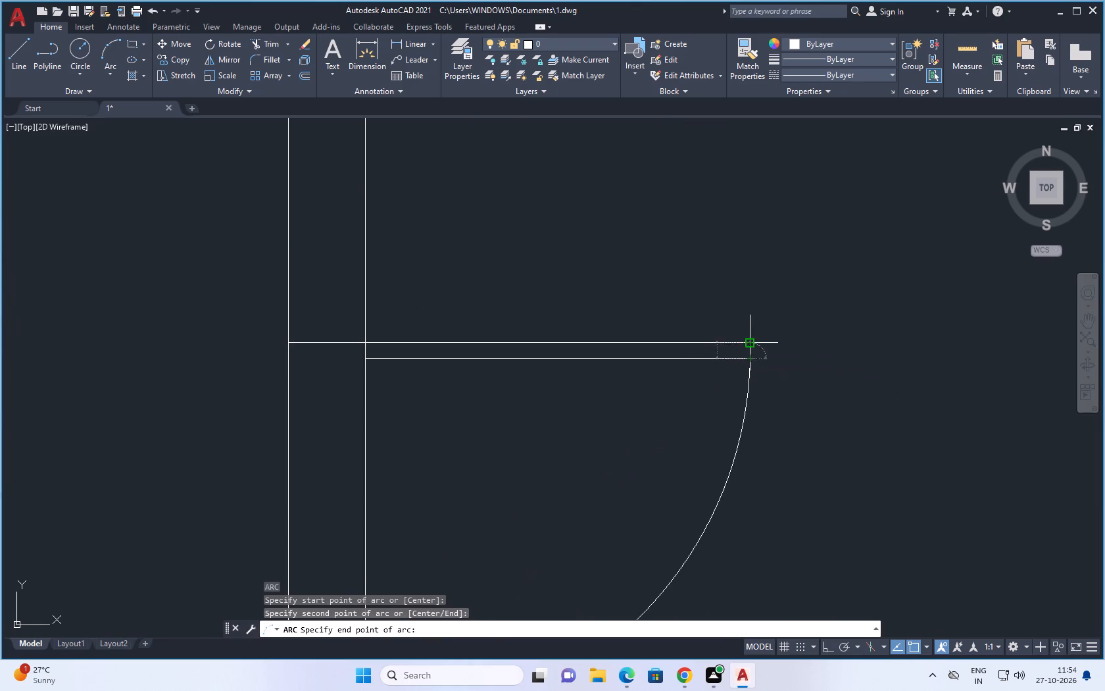
{"action": "scroll", "coordinate": [762, 330], "scroll_direction": "down", "scroll_amount": 4}
Draw the southern leaf's swing arc from the opening's centre mark through the leaf's inner tip to its outer tip.
{"action": "key", "text": "space"}
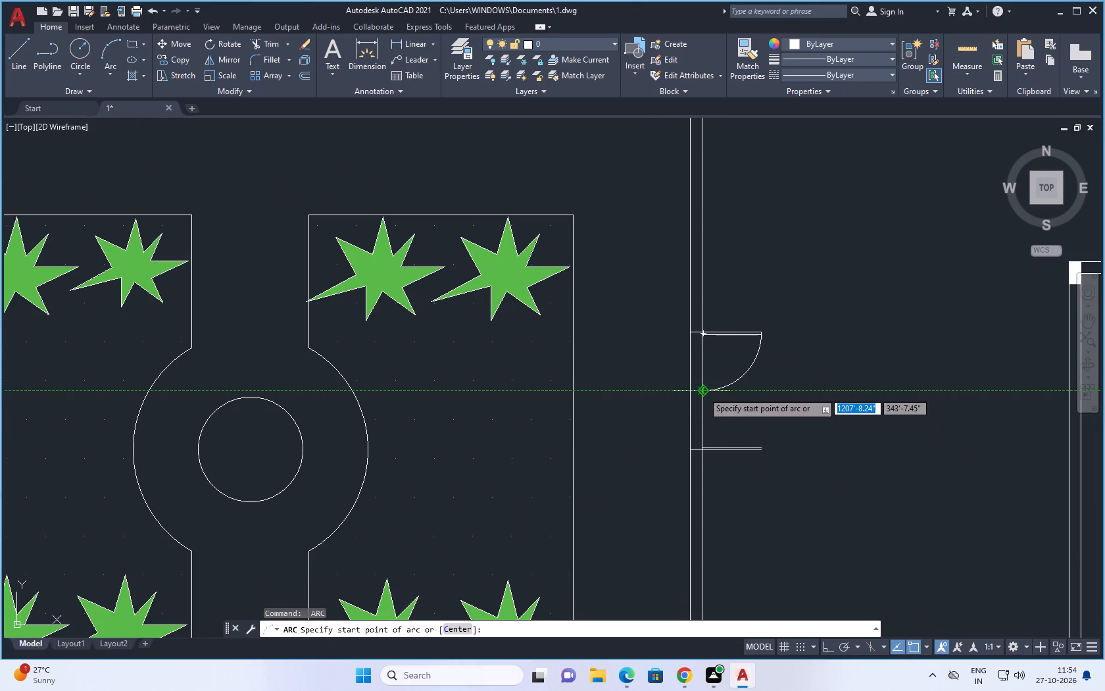
{"action": "left_click", "coordinate": [702, 392]}
{"action": "scroll", "coordinate": [758, 446], "scroll_direction": "up", "scroll_amount": 4}
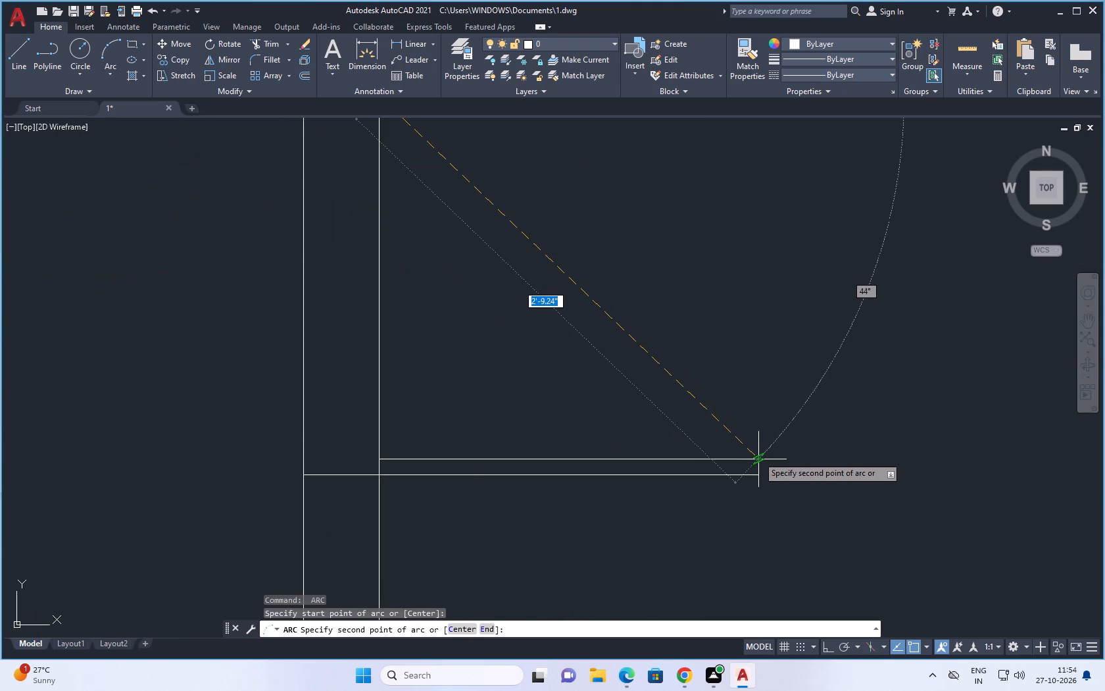
{"action": "left_click", "coordinate": [760, 461]}
{"action": "left_click", "coordinate": [760, 479]}
{"action": "scroll", "coordinate": [728, 476], "scroll_direction": "down", "scroll_amount": 4}
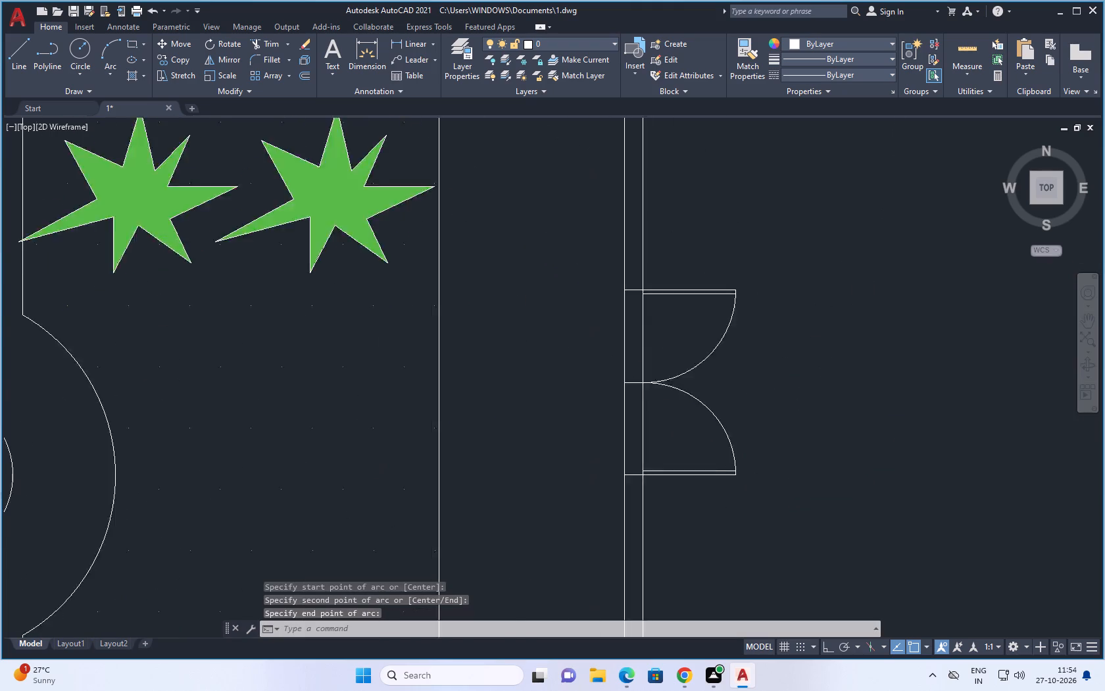
{"action": "key", "text": "Escape"}
Trim both faces of the lobby's west wall between the double door's two jambs.
{"action": "key", "text": "t"}
{"action": "type", "text": "r"}
{"action": "key", "text": "space"}
{"action": "key", "text": "space"}
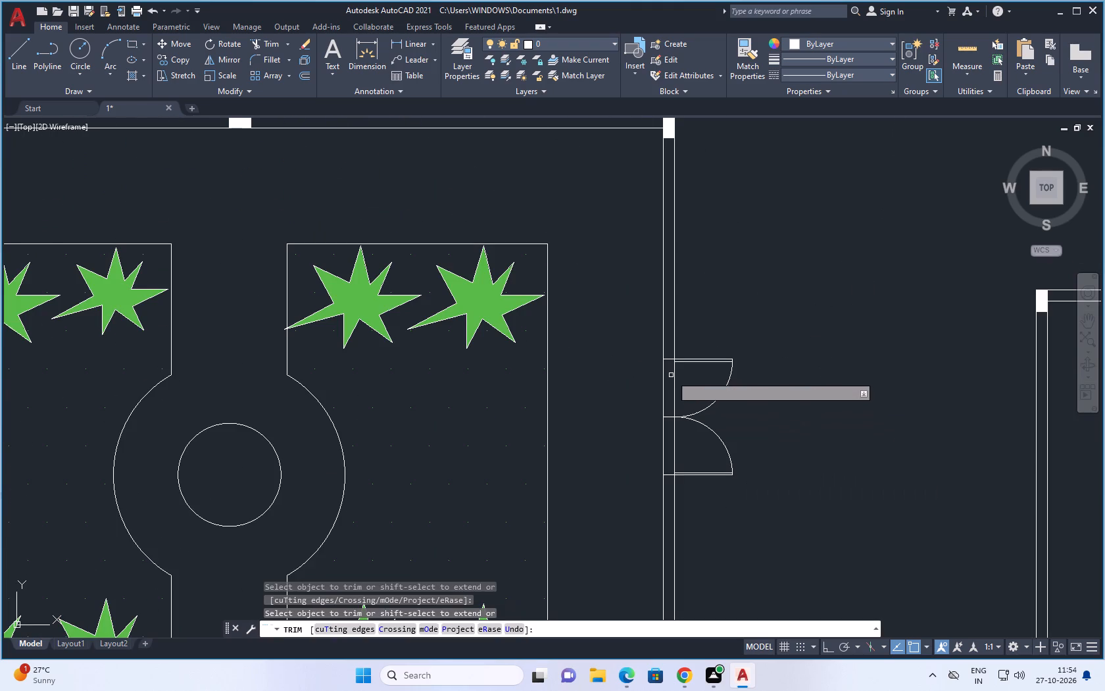
{"action": "left_click", "coordinate": [674, 374]}
{"action": "left_click", "coordinate": [662, 384]}
{"action": "left_click", "coordinate": [664, 451]}
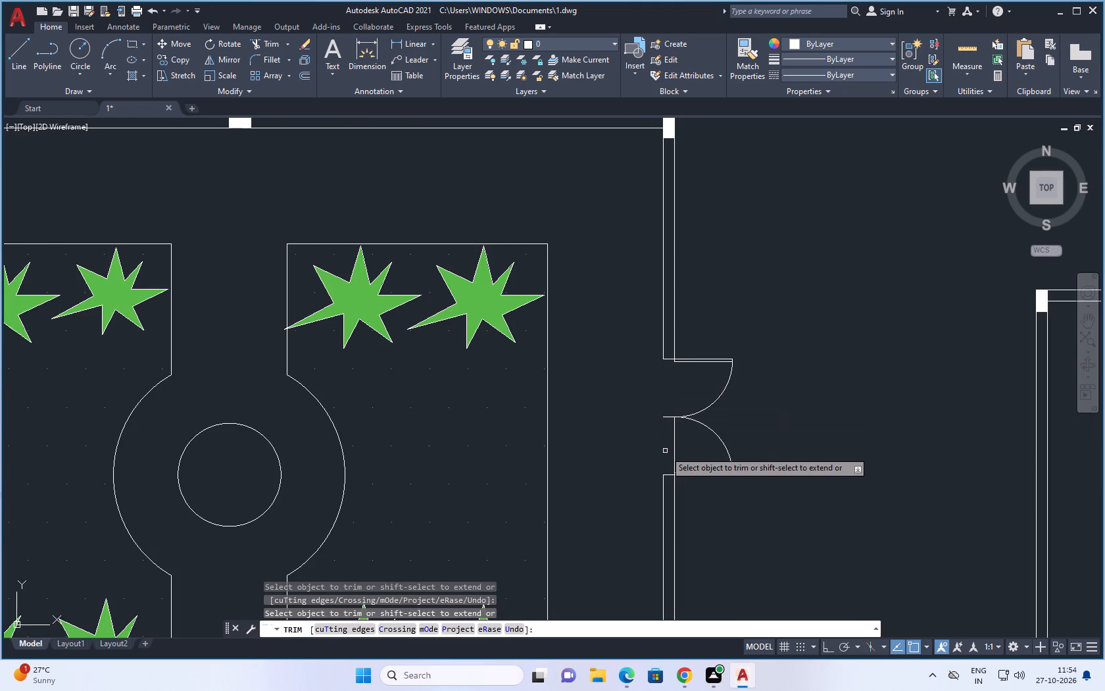
{"action": "left_click", "coordinate": [674, 448]}
{"action": "key", "text": "Escape"}
Erase the short centre line left across the lobby's double door opening.
{"action": "left_click", "coordinate": [668, 422]}
{"action": "left_click", "coordinate": [668, 426]}
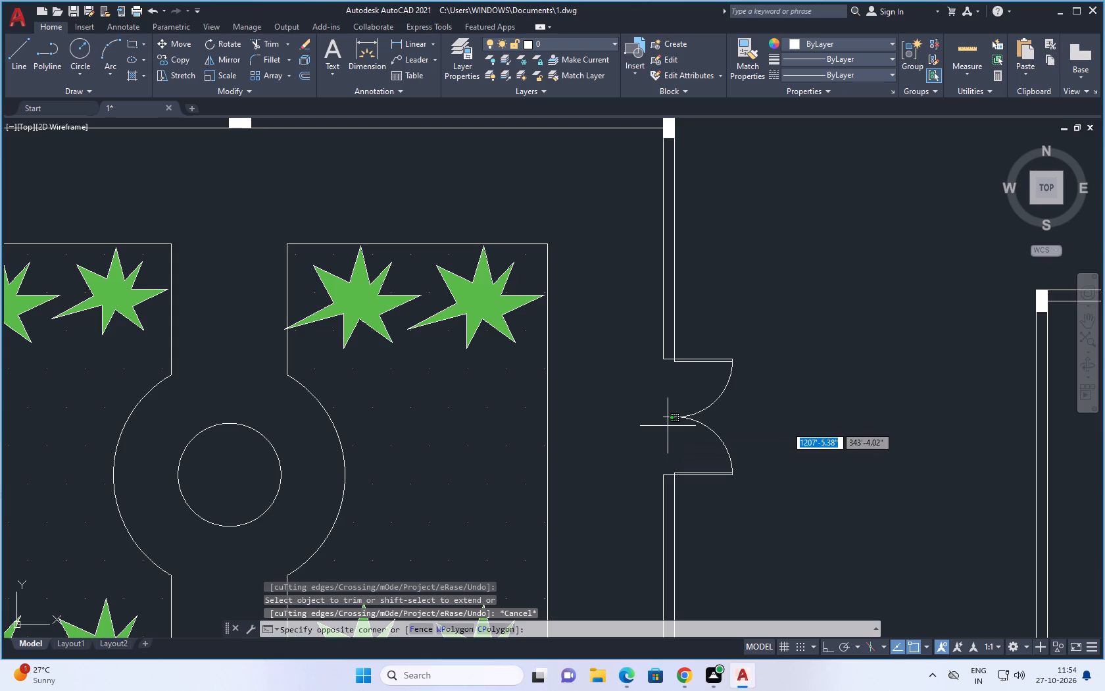
{"action": "left_click", "coordinate": [667, 418]}
{"action": "key", "text": "Delete"}
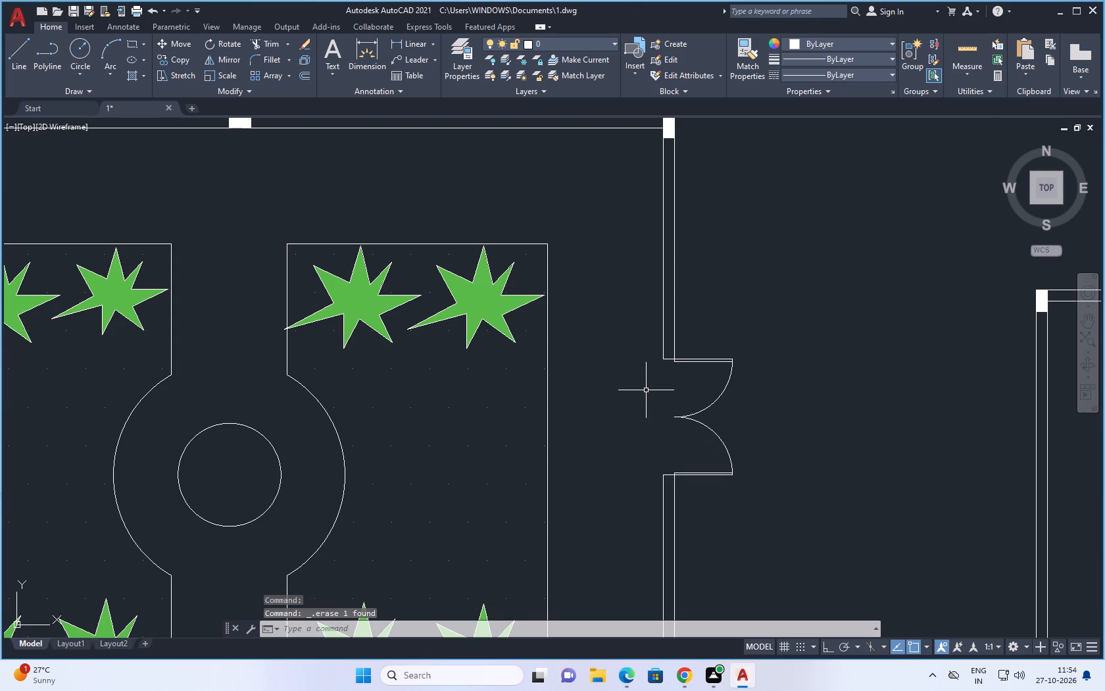
Draw a short vertical line across the lobby's south wall from the midpoint of its inner face to its outer face.
{"action": "scroll", "coordinate": [647, 390], "scroll_direction": "down", "scroll_amount": 3}
{"action": "scroll", "coordinate": [720, 463], "scroll_direction": "down", "scroll_amount": 1}
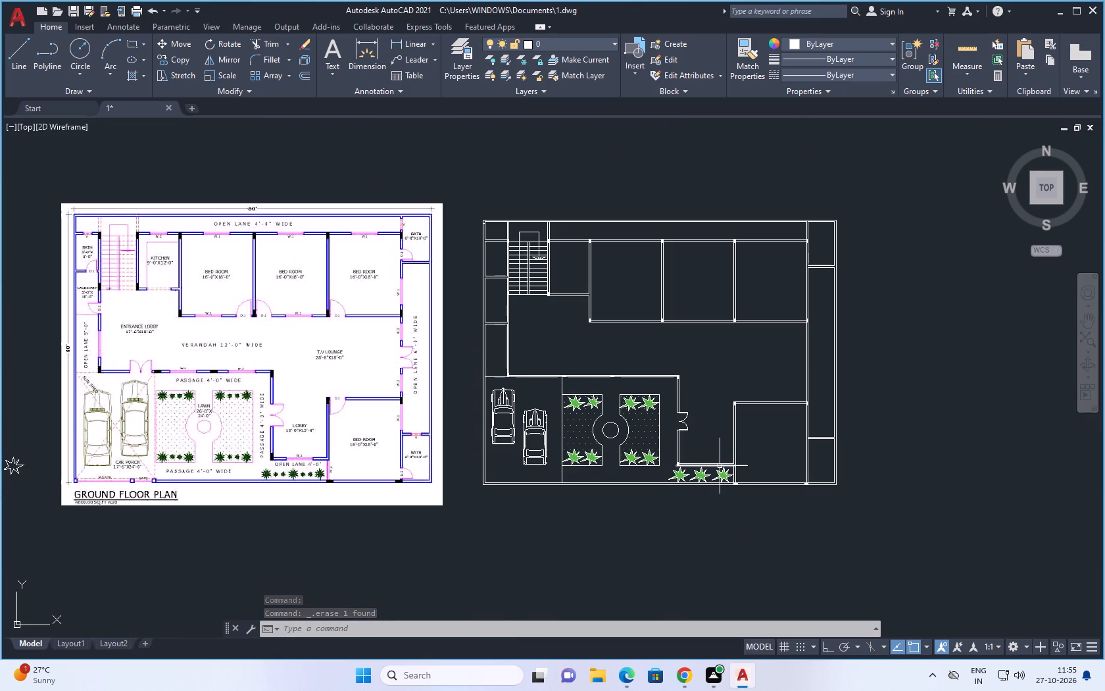
{"action": "scroll", "coordinate": [724, 470], "scroll_direction": "up", "scroll_amount": 1}
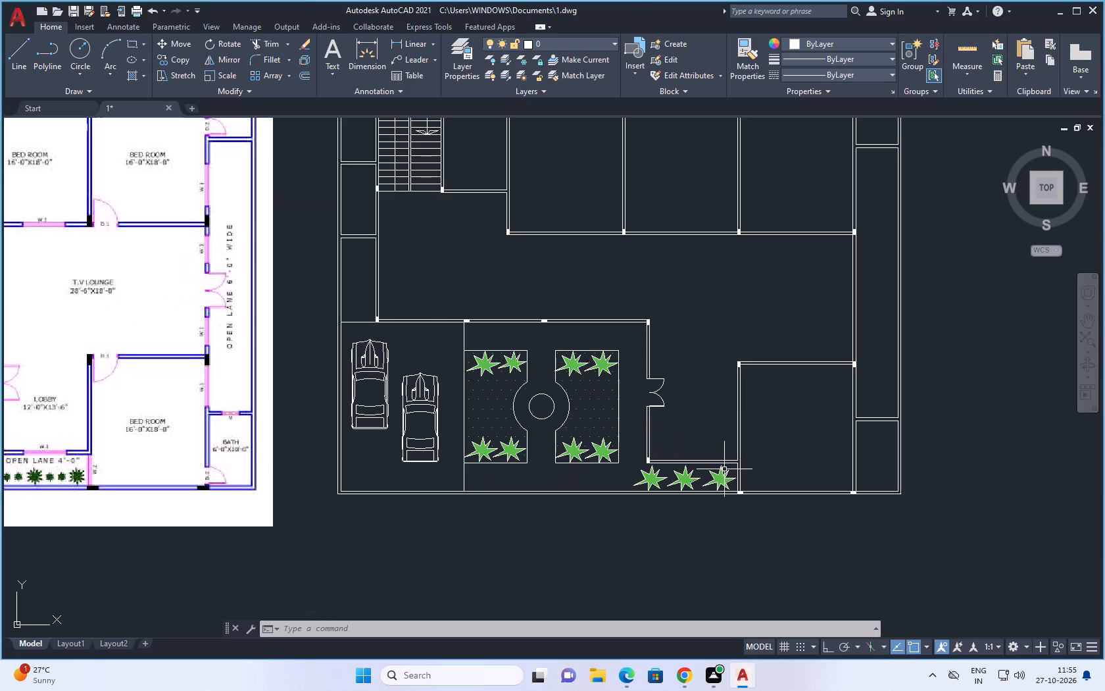
{"action": "key", "text": "Escape"}
{"action": "key", "text": "Escape"}
{"action": "key", "text": "l"}
{"action": "key", "text": "space"}
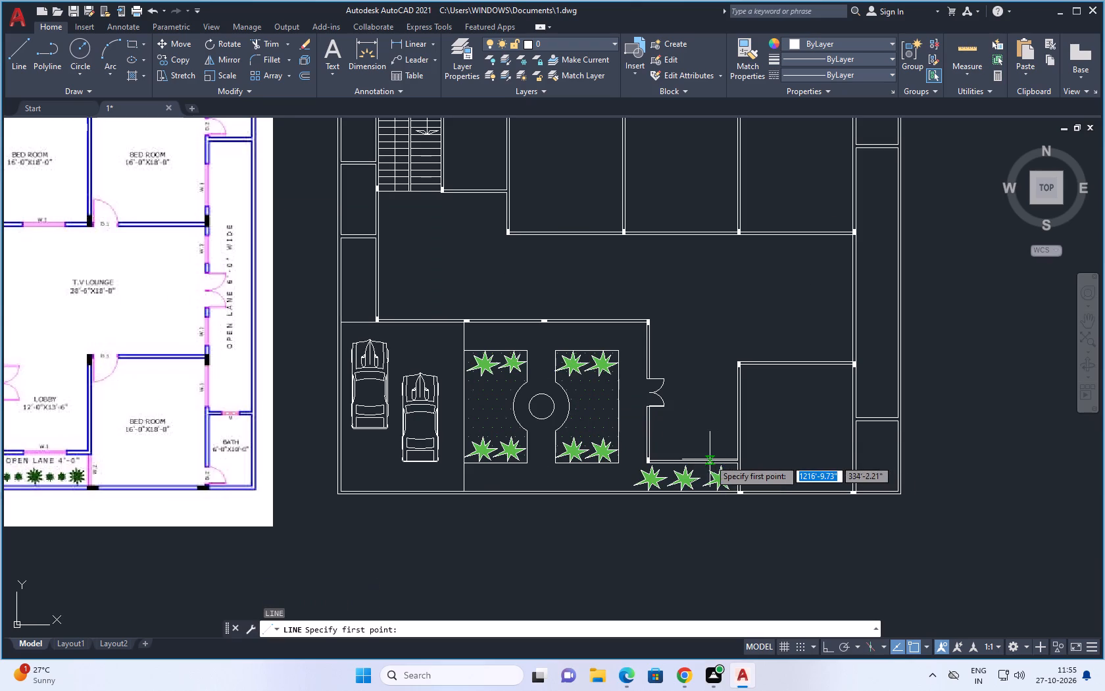
{"action": "scroll", "coordinate": [691, 460], "scroll_direction": "up", "scroll_amount": 4}
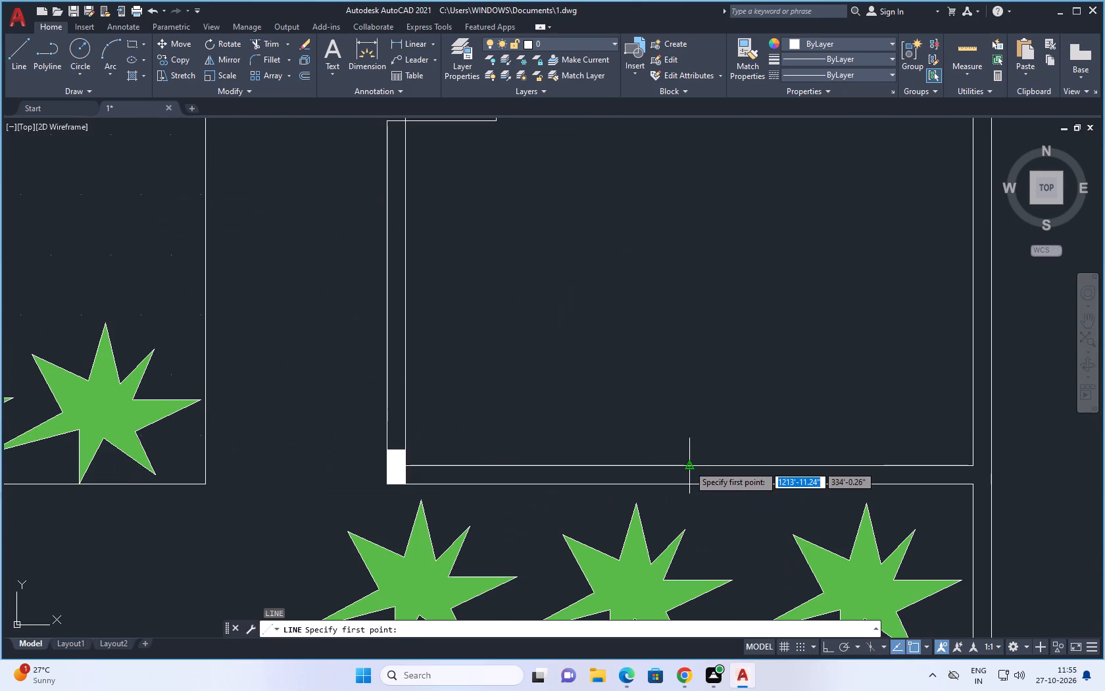
{"action": "left_click", "coordinate": [689, 465]}
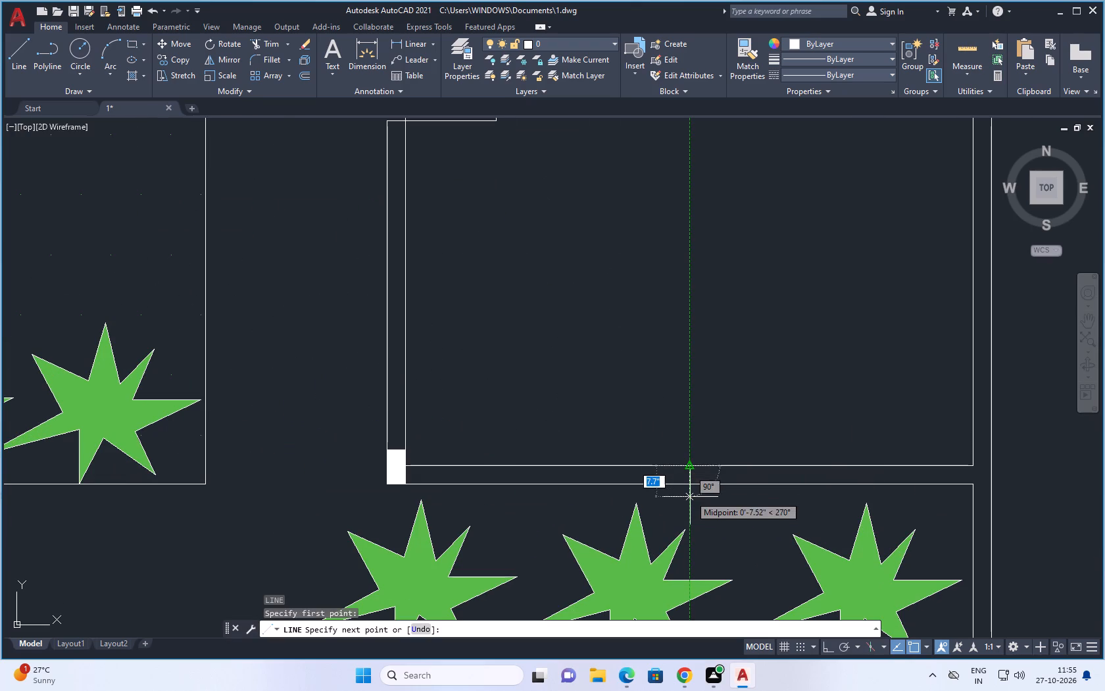
{"action": "left_click", "coordinate": [691, 482]}
{"action": "key", "text": "Escape"}
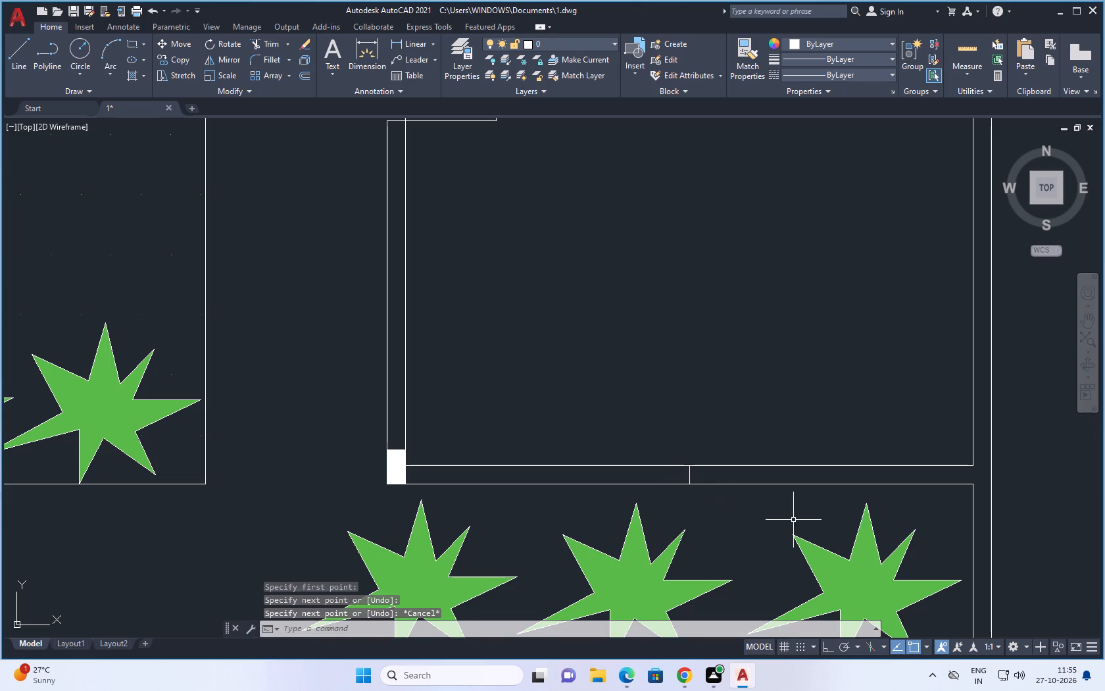
Offset the short line across the lobby's south wall 2' to the west and 2' to the east as window jambs.
{"action": "key", "text": "o"}
{"action": "key", "text": "space"}
{"action": "key", "text": "2"}
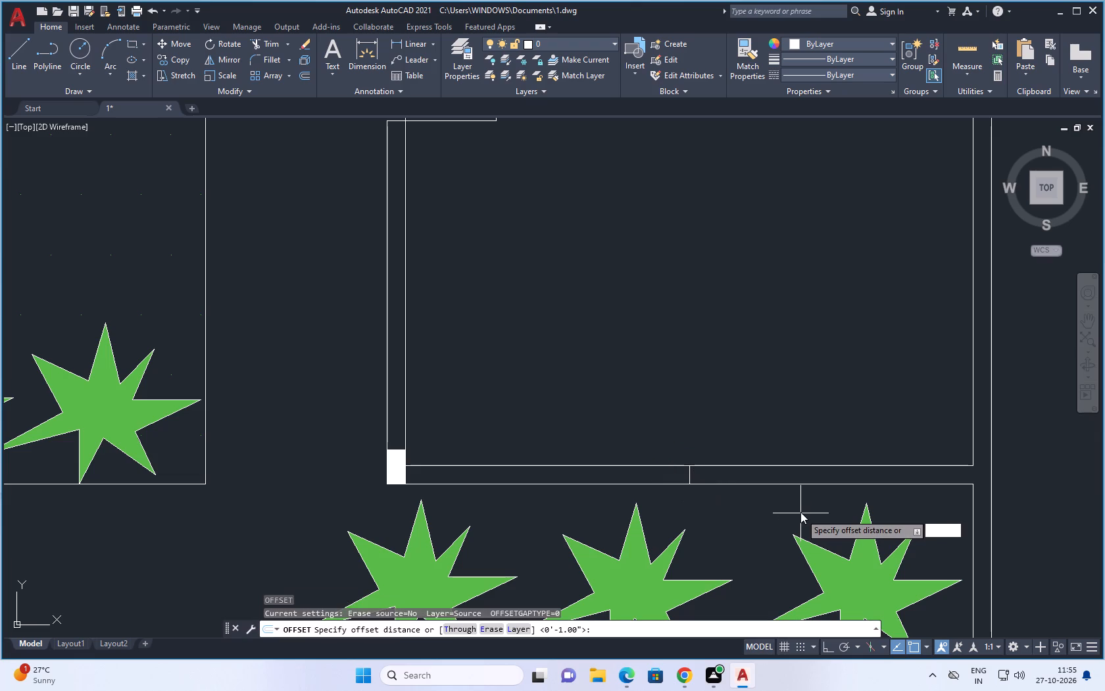
{"action": "type", "text": "'"}
{"action": "key", "text": "space"}
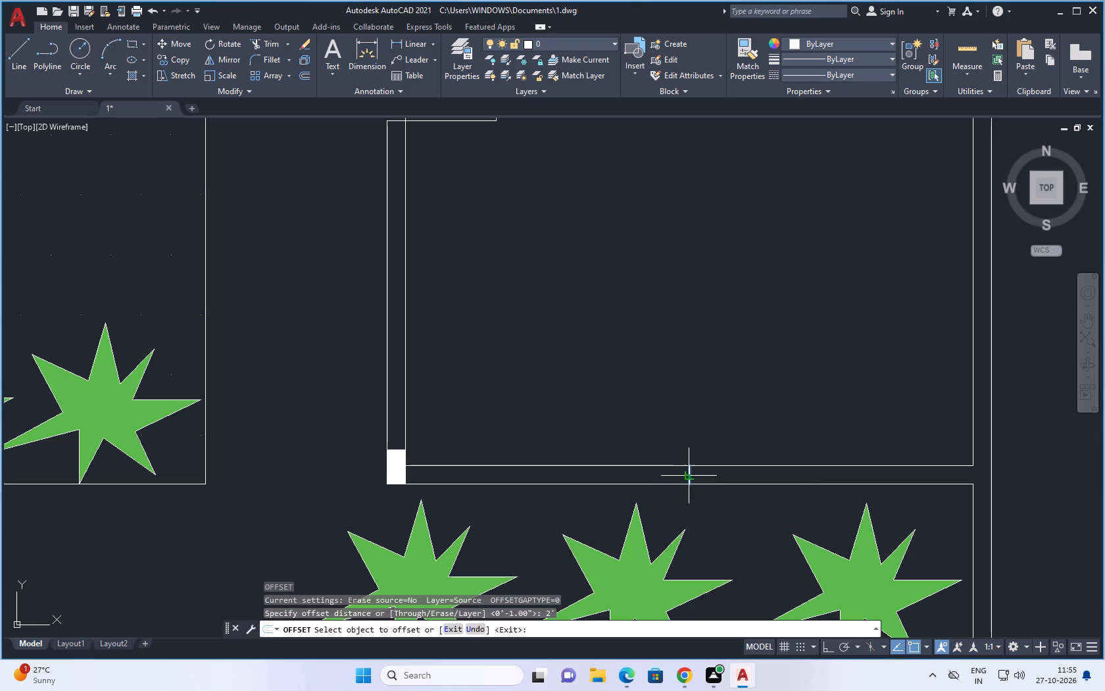
{"action": "left_click", "coordinate": [689, 476]}
{"action": "left_click", "coordinate": [609, 474]}
{"action": "left_click", "coordinate": [690, 477]}
{"action": "left_click", "coordinate": [899, 492]}
{"action": "key", "text": "Escape"}
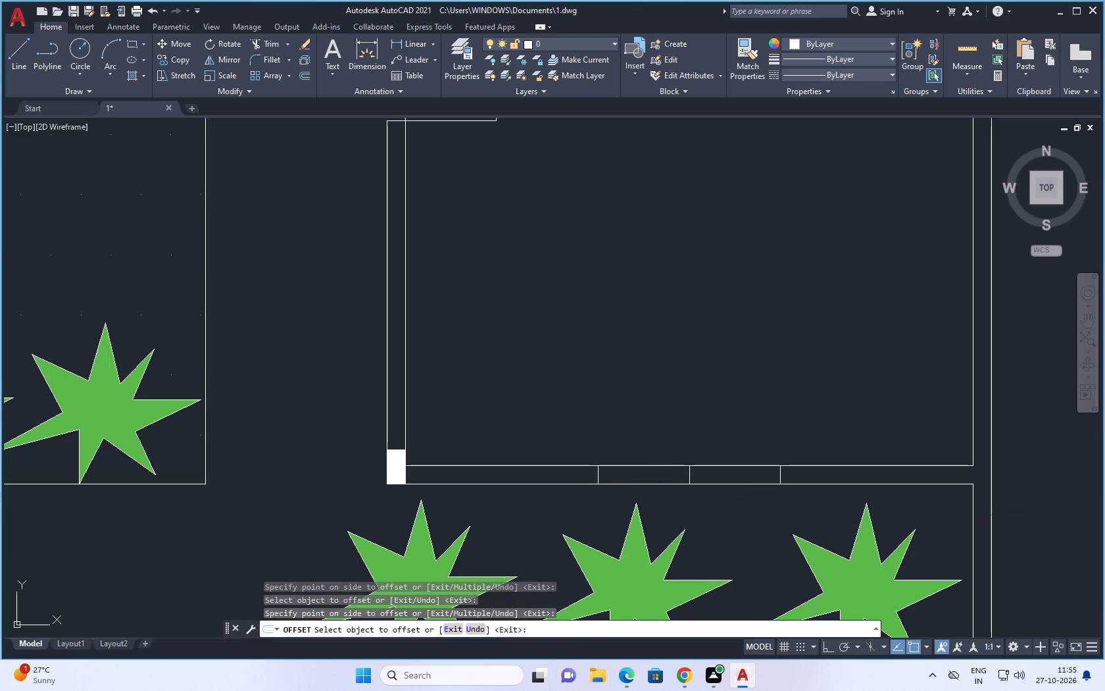
{"action": "key", "text": "Escape"}
Draw a 4' horizontal line joining the midpoints of the two window jambs in the lobby's south wall.
{"action": "key", "text": "l"}
{"action": "key", "text": "space"}
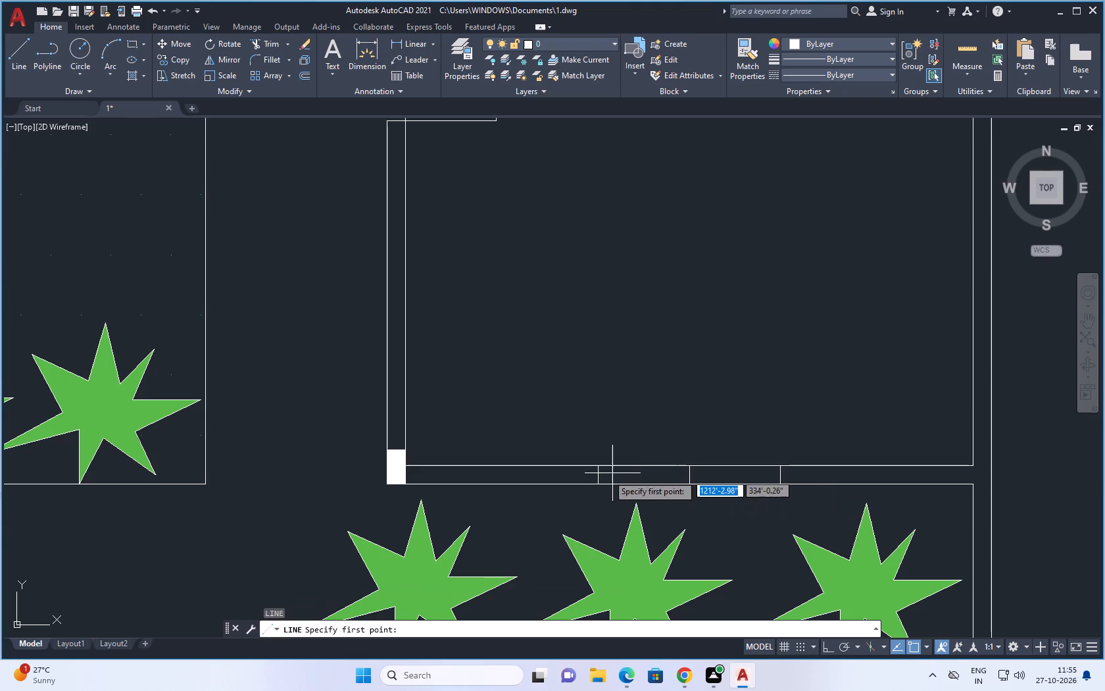
{"action": "left_click", "coordinate": [599, 477]}
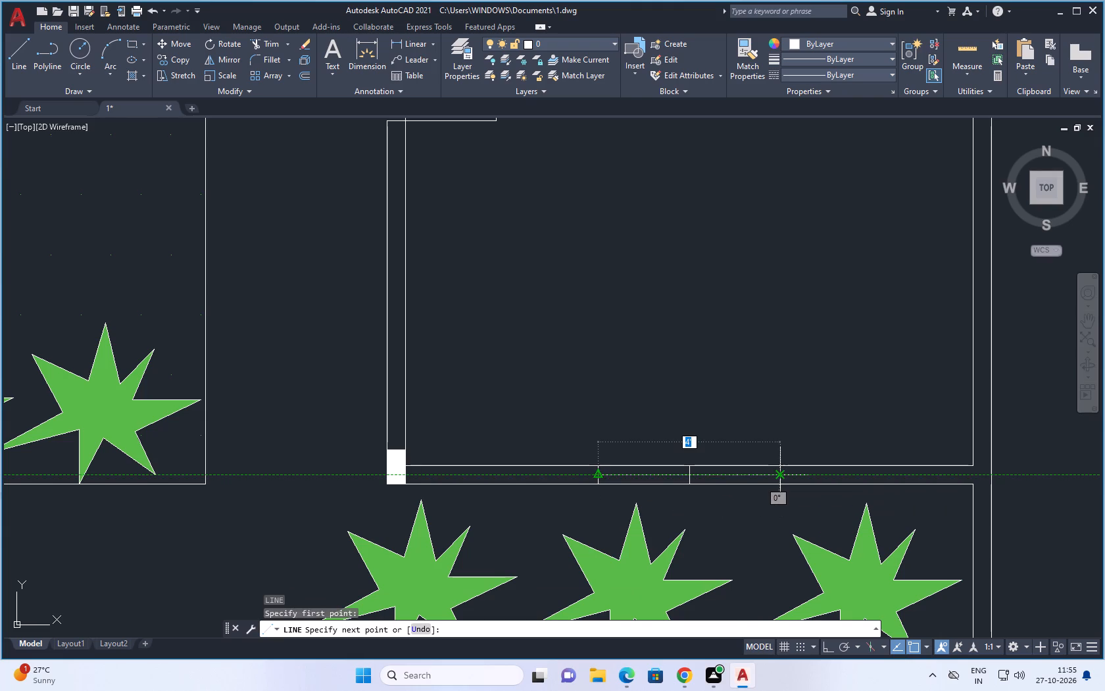
{"action": "left_click", "coordinate": [779, 474]}
{"action": "key", "text": "Escape"}
Offset the window's horizontal centre line 0.5" to the north and 0.5" to the south as glazing lines.
{"action": "scroll", "coordinate": [807, 467], "scroll_direction": "down", "scroll_amount": 2}
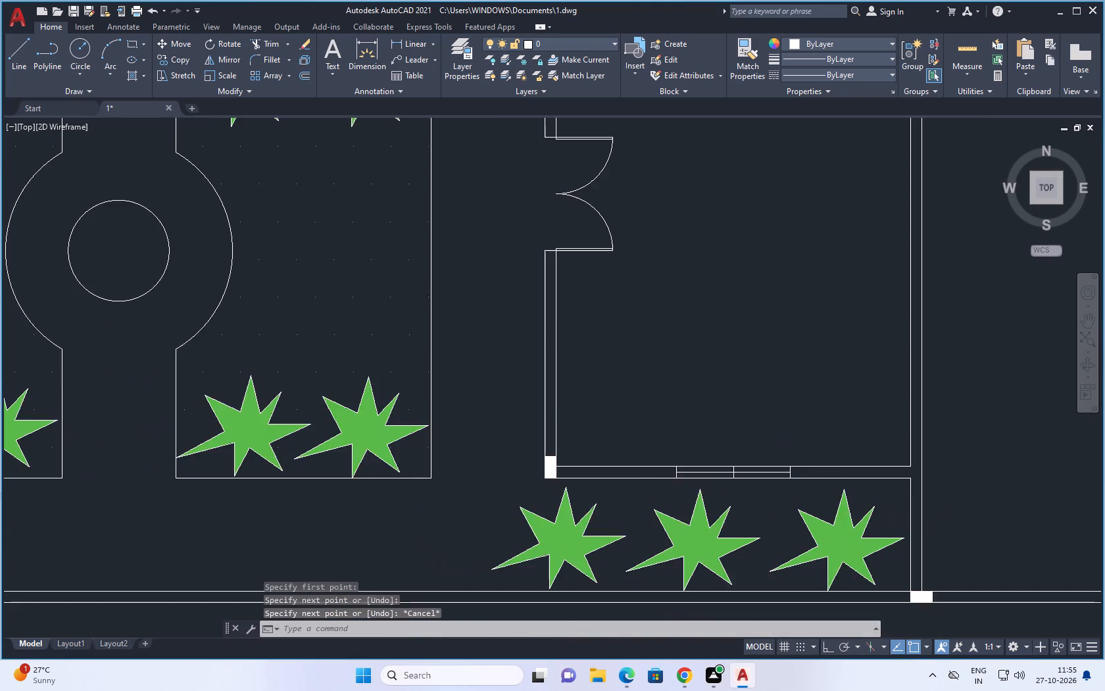
{"action": "scroll", "coordinate": [818, 461], "scroll_direction": "down", "scroll_amount": 2}
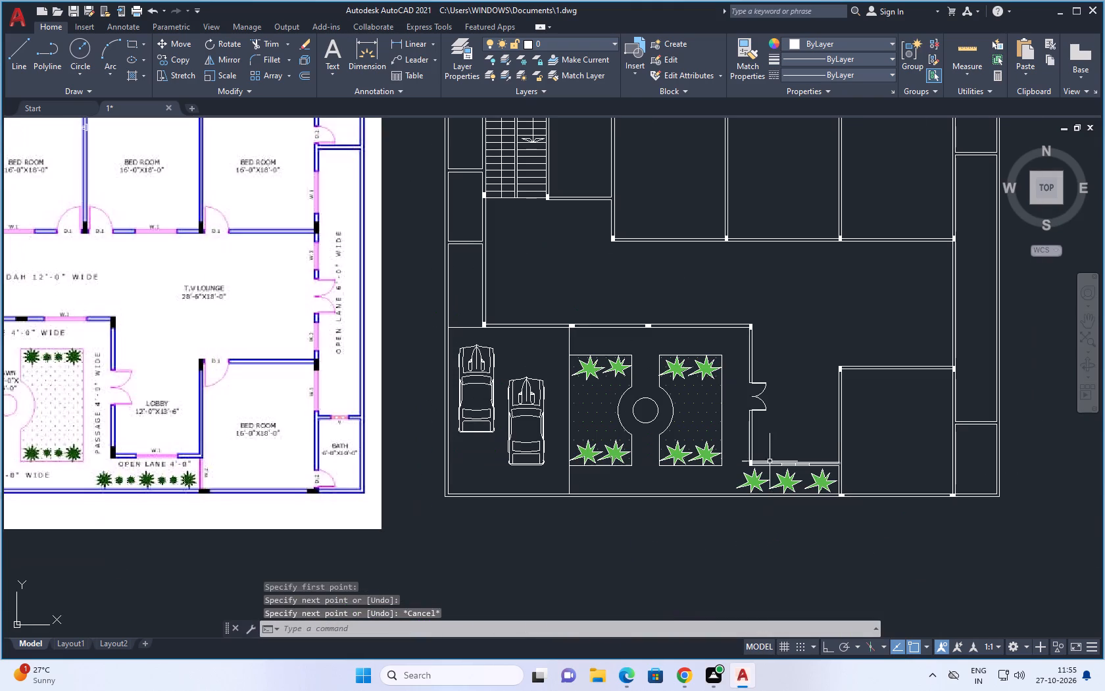
{"action": "scroll", "coordinate": [787, 455], "scroll_direction": "up", "scroll_amount": 3}
{"action": "scroll", "coordinate": [838, 509], "scroll_direction": "up", "scroll_amount": 3}
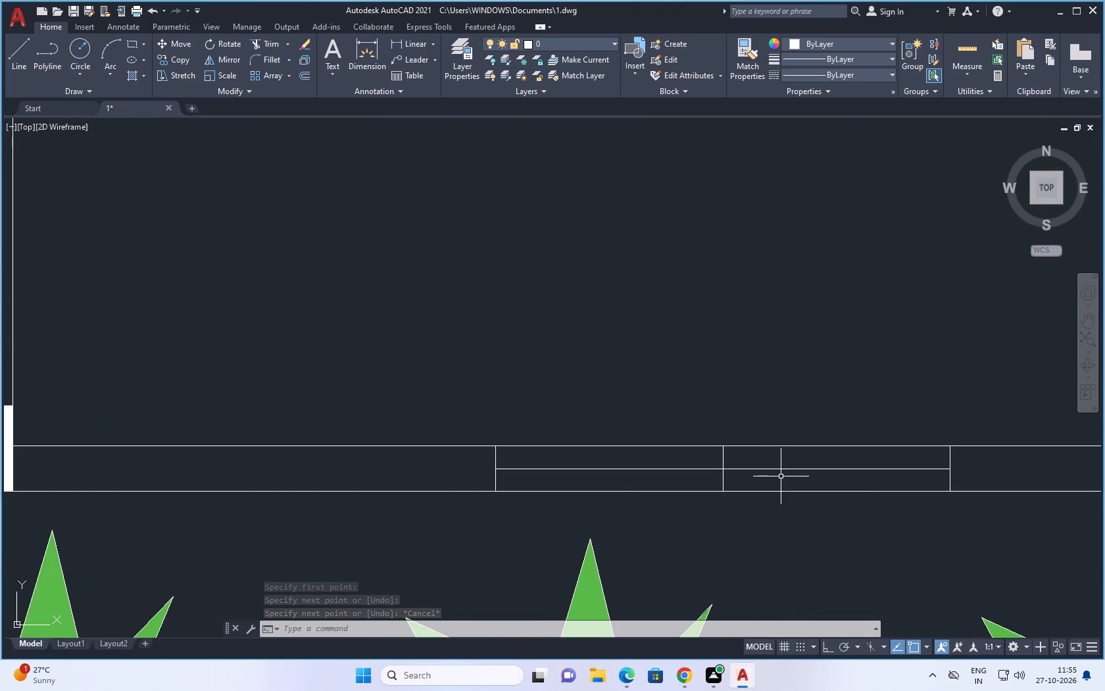
{"action": "key", "text": "o"}
{"action": "key", "text": "space"}
{"action": "key", "text": "period"}
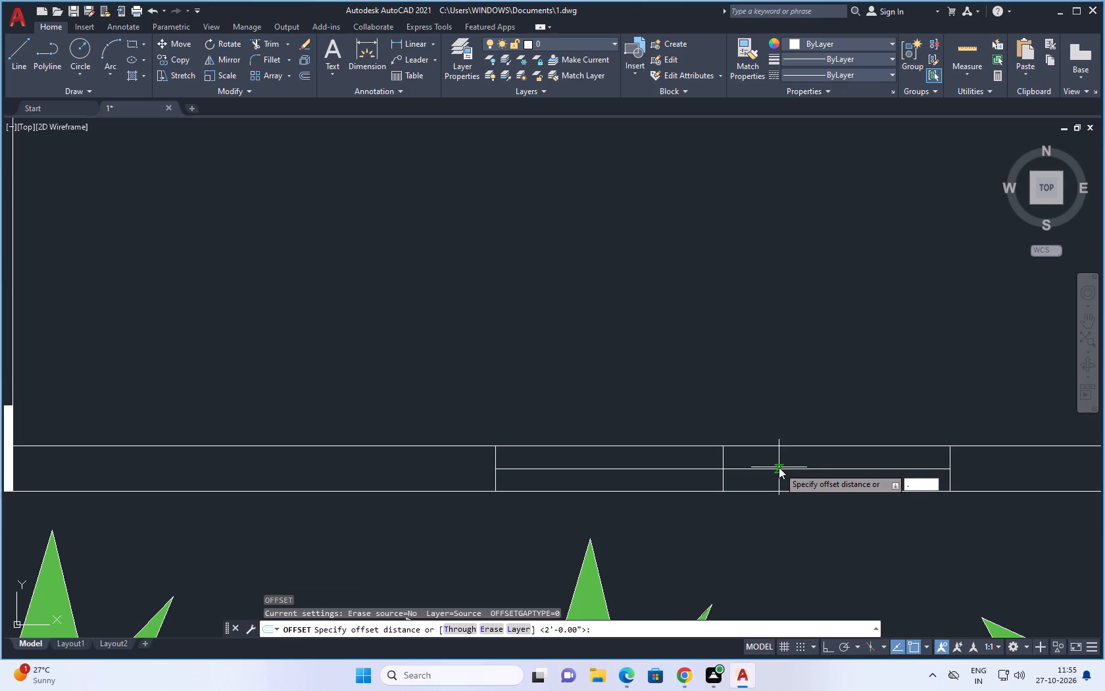
{"action": "type", "text": "5"}
{"action": "key", "text": "space"}
{"action": "left_click", "coordinate": [769, 469]}
{"action": "left_click", "coordinate": [769, 460]}
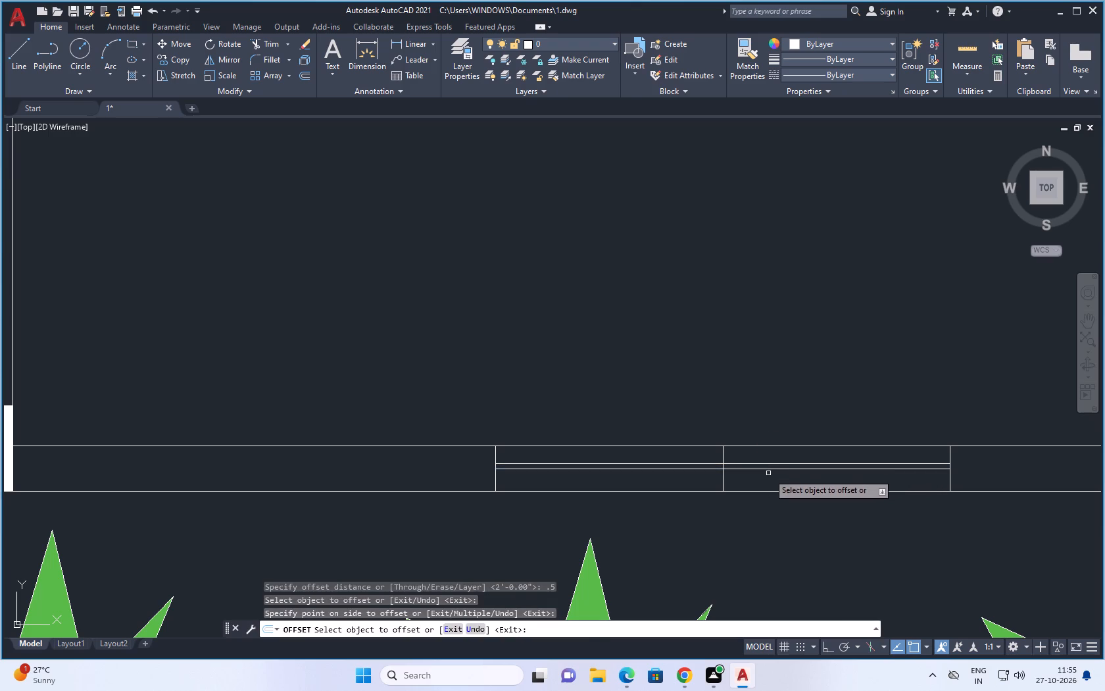
{"action": "left_click_drag", "start_coordinate": [769, 469], "coordinate": [768, 476]}
{"action": "left_click", "coordinate": [766, 490]}
{"action": "key", "text": "Escape"}
Erase the horizontal and vertical centre lines inside the lobby's south window, keeping the two glazing lines and jambs.
{"action": "left_click", "coordinate": [768, 471]}
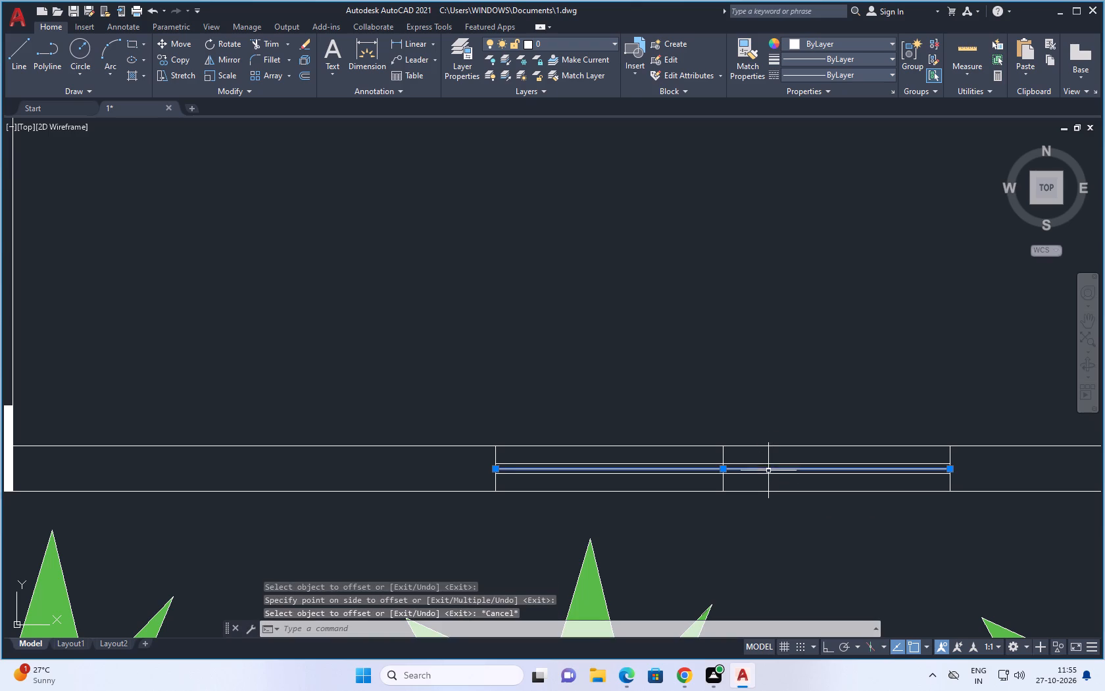
{"action": "key", "text": "Delete"}
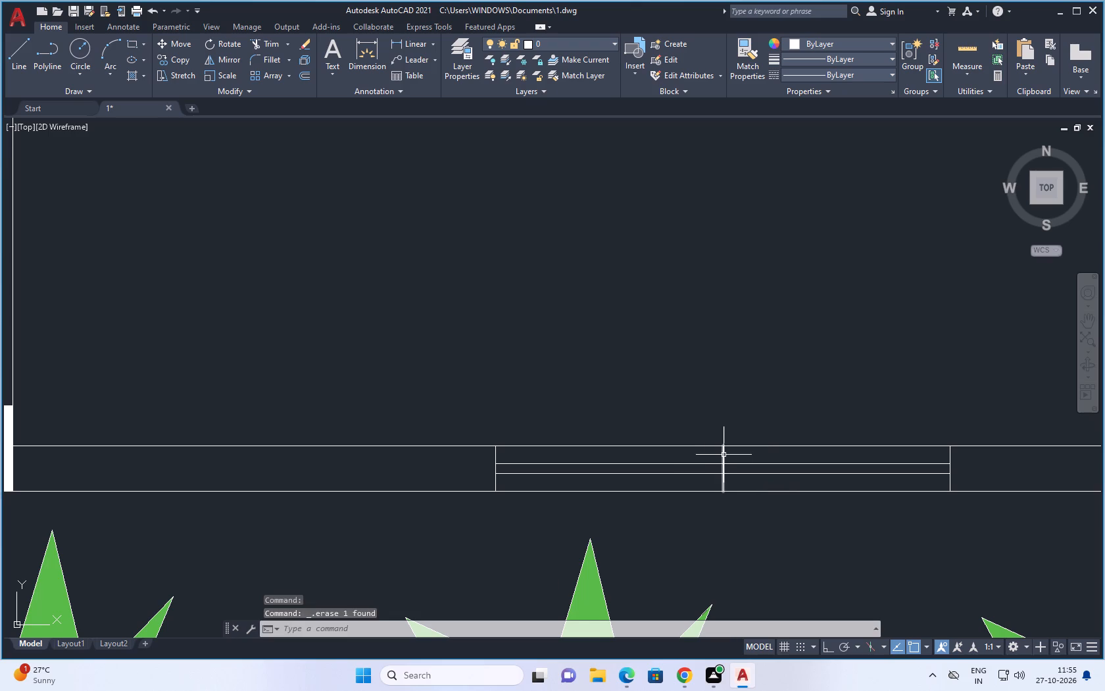
{"action": "left_click", "coordinate": [724, 455]}
{"action": "key", "text": "Delete"}
{"action": "scroll", "coordinate": [681, 487], "scroll_direction": "down", "scroll_amount": 3}
{"action": "scroll", "coordinate": [764, 493], "scroll_direction": "down", "scroll_amount": 2}
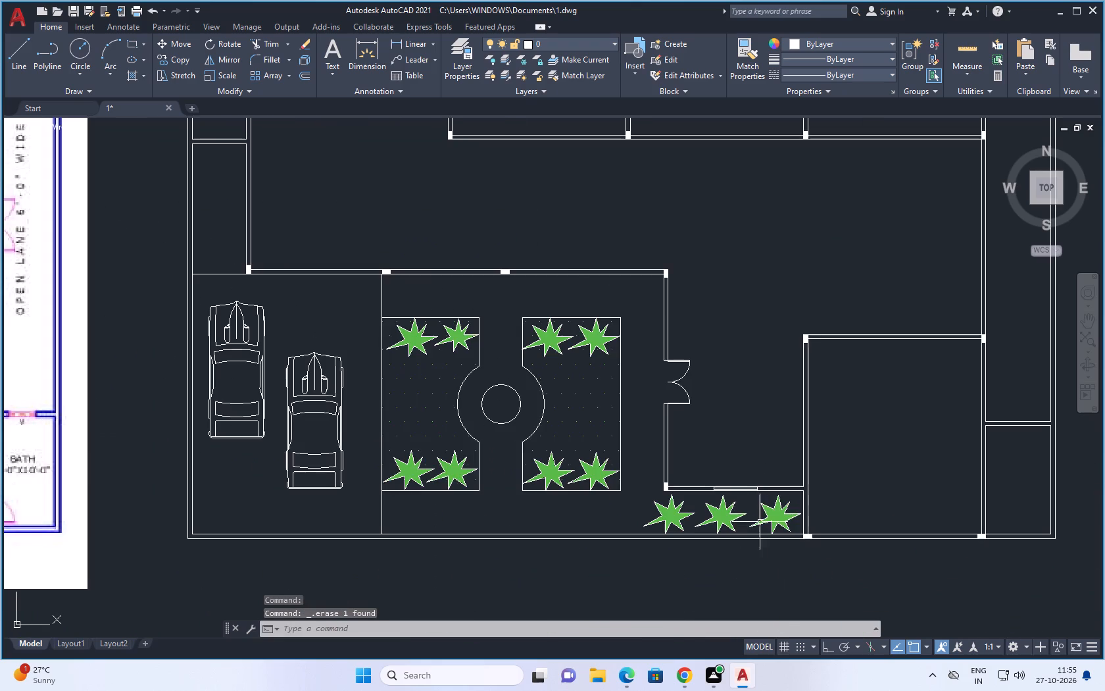
{"action": "scroll", "coordinate": [760, 516], "scroll_direction": "down", "scroll_amount": 1}
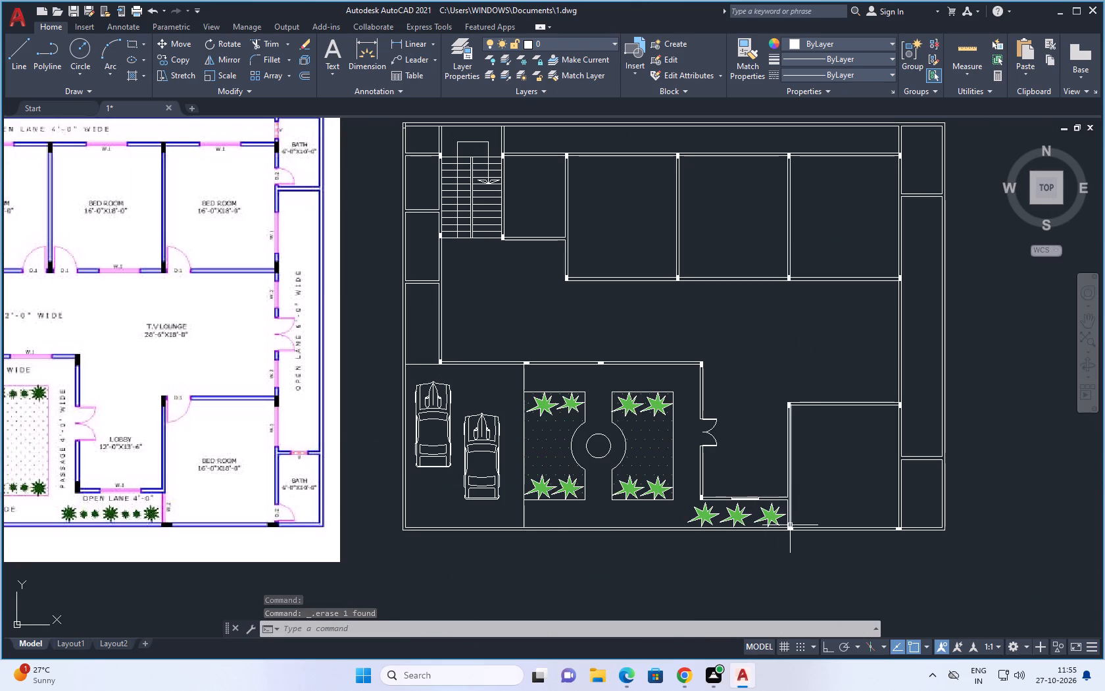
Examine the windows around the lobby and the adjoining south bedroom on the reference plan and in the redrawn plan.
{"action": "scroll", "coordinate": [794, 523], "scroll_direction": "up", "scroll_amount": 3}
{"action": "scroll", "coordinate": [796, 516], "scroll_direction": "down", "scroll_amount": 3}
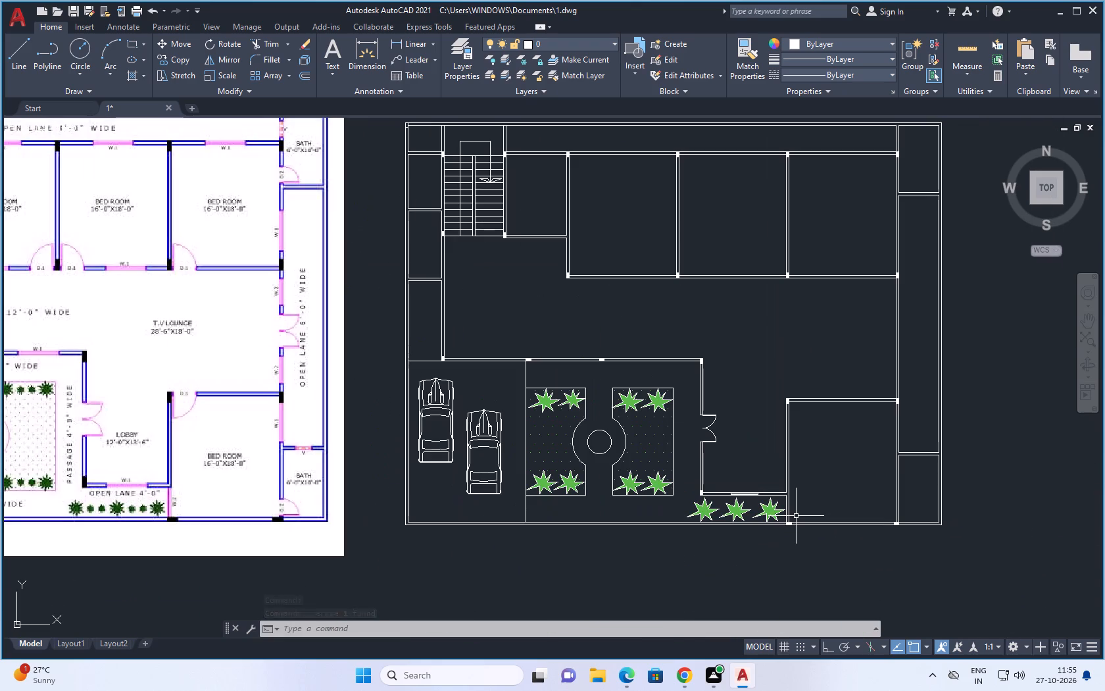
{"action": "scroll", "coordinate": [796, 516], "scroll_direction": "up", "scroll_amount": 1}
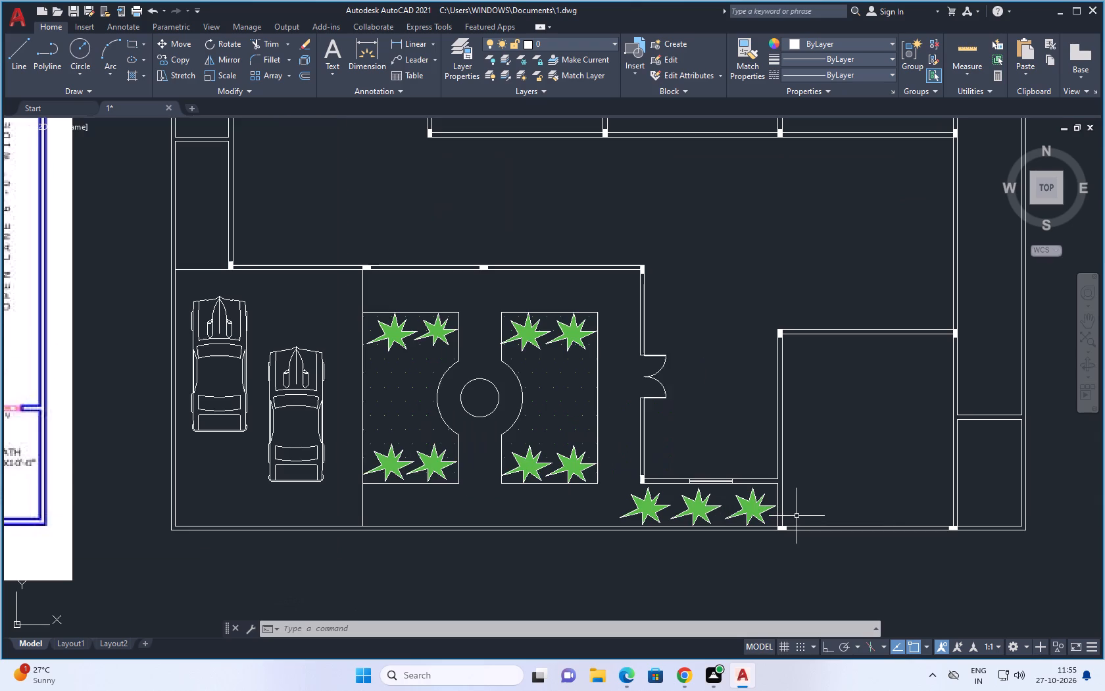
{"action": "key", "text": "Escape"}
{"action": "scroll", "coordinate": [798, 511], "scroll_direction": "down", "scroll_amount": 3}
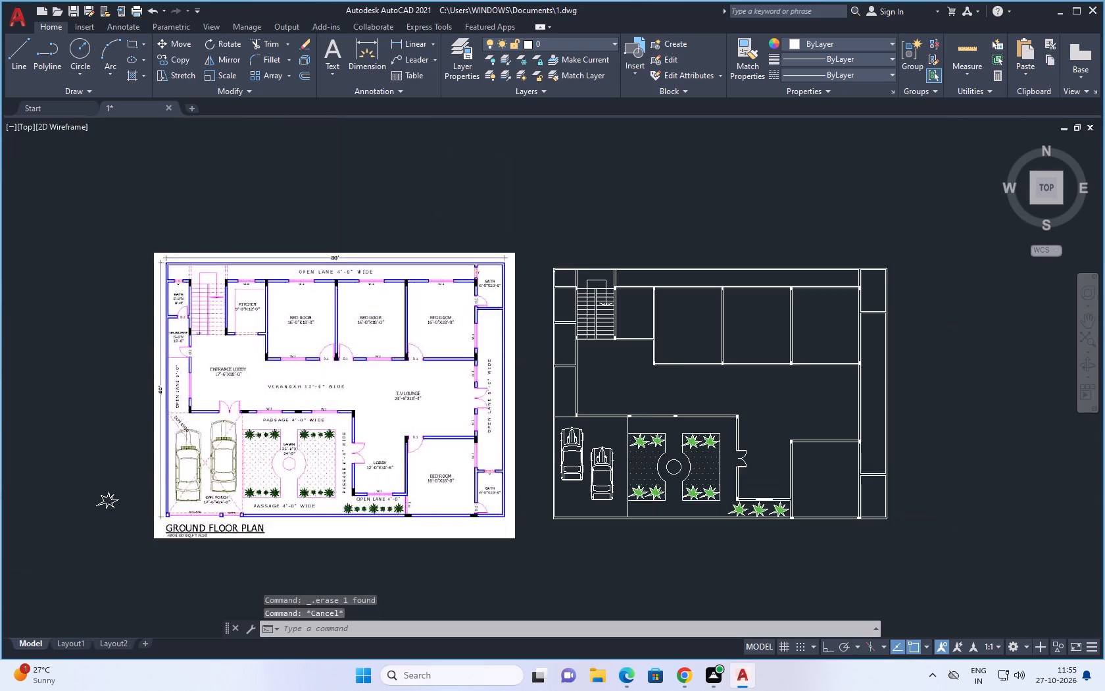
{"action": "scroll", "coordinate": [539, 521], "scroll_direction": "up", "scroll_amount": 2}
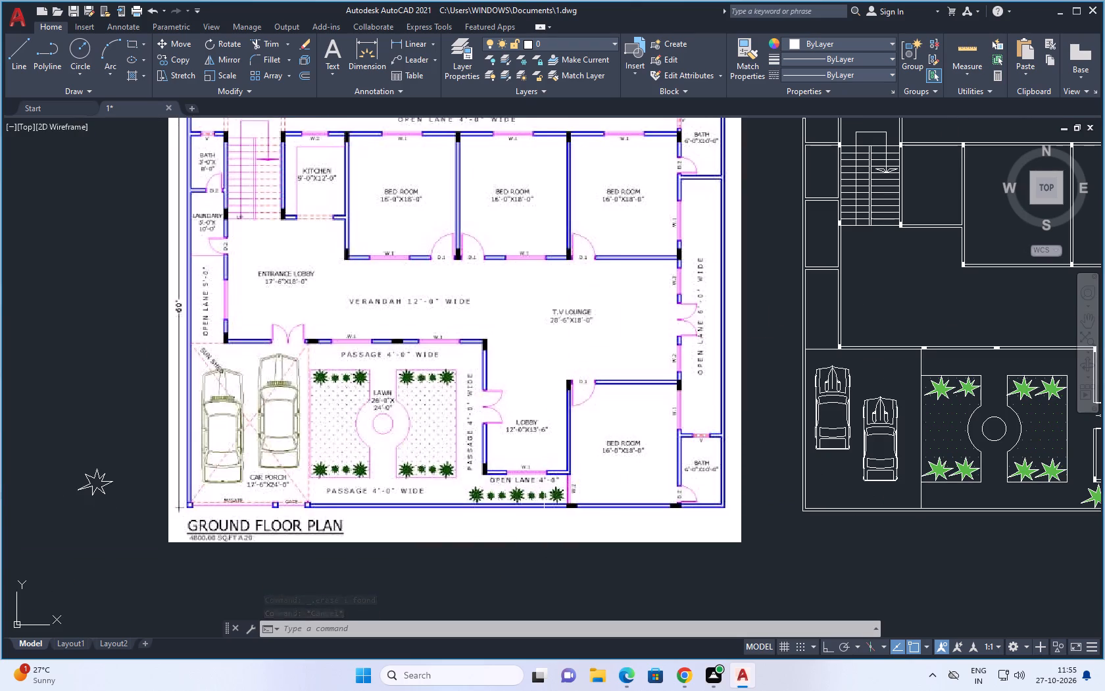
{"action": "scroll", "coordinate": [552, 504], "scroll_direction": "down", "scroll_amount": 3}
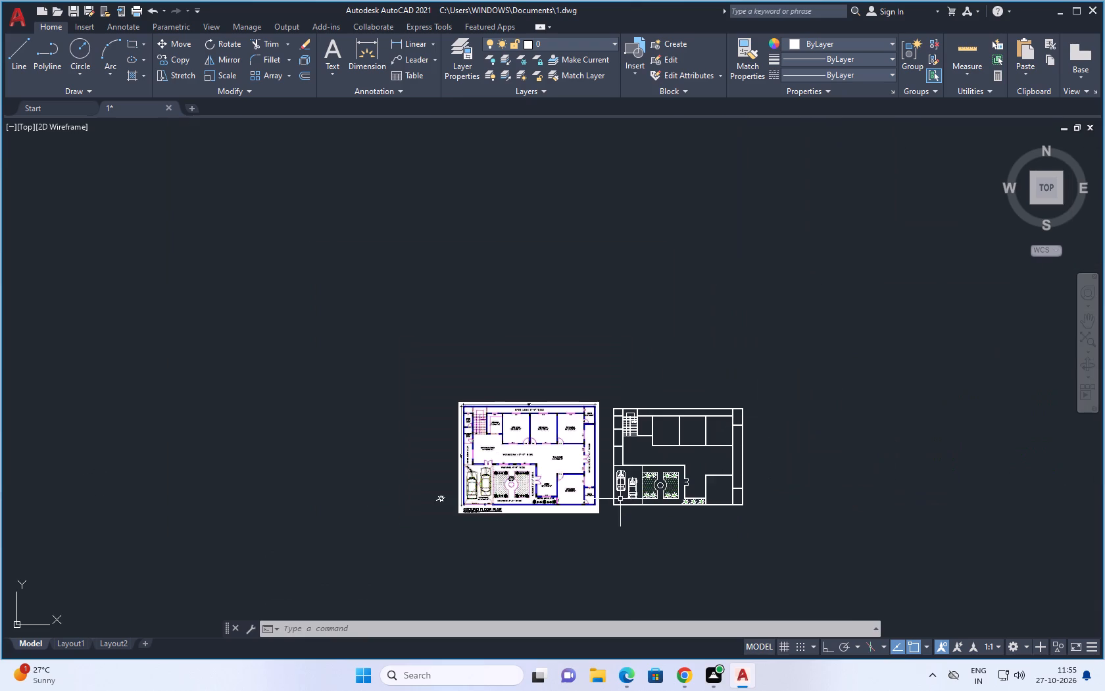
Erase the two glazing lines and both jambs of the window in the lobby's south wall.
{"action": "scroll", "coordinate": [720, 490], "scroll_direction": "up", "scroll_amount": 4}
{"action": "scroll", "coordinate": [543, 547], "scroll_direction": "up", "scroll_amount": 4}
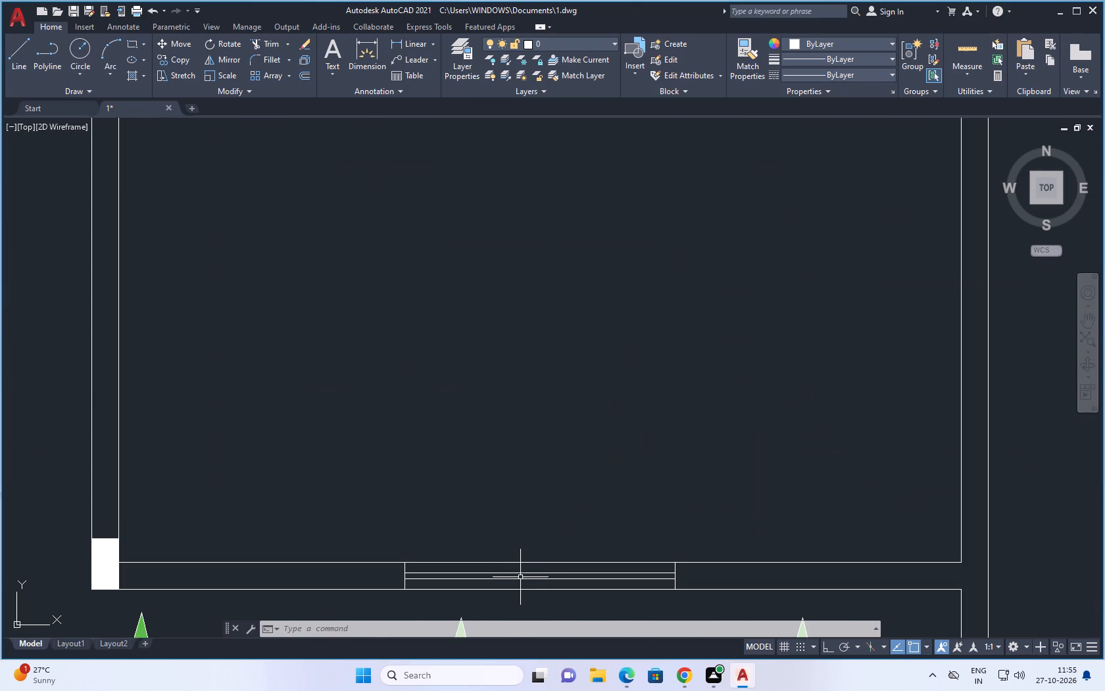
{"action": "scroll", "coordinate": [581, 496], "scroll_direction": "down", "scroll_amount": 3}
{"action": "scroll", "coordinate": [576, 538], "scroll_direction": "up", "scroll_amount": 4}
{"action": "left_click_drag", "start_coordinate": [513, 394], "coordinate": [505, 399]}
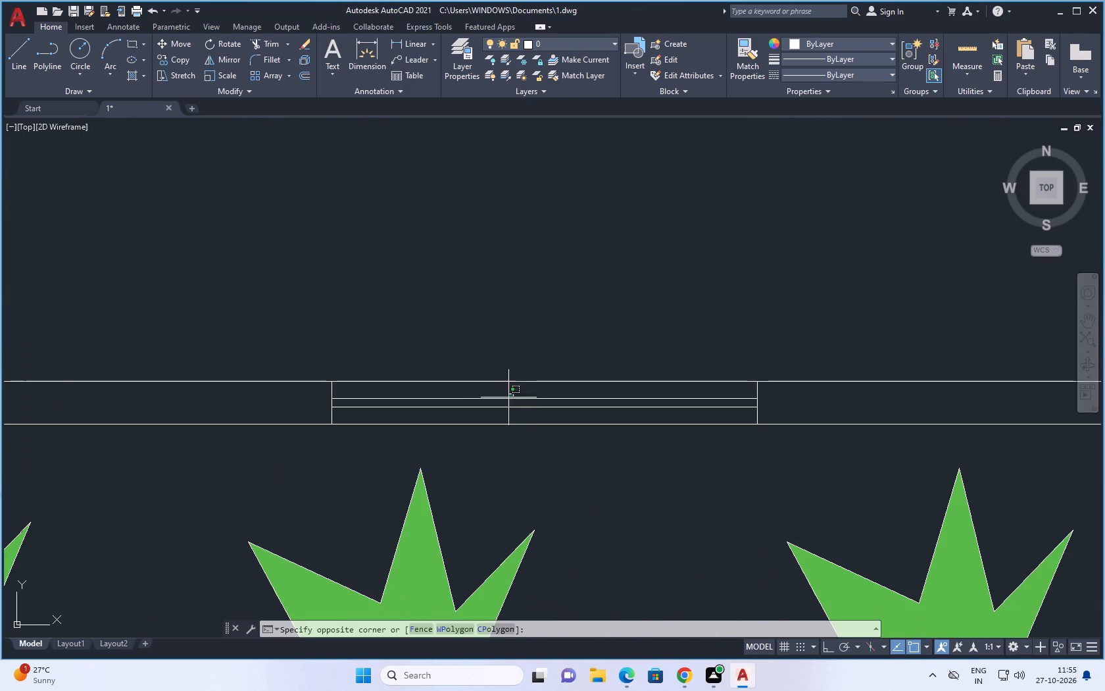
{"action": "left_click_drag", "start_coordinate": [505, 399], "coordinate": [481, 411]}
{"action": "key", "text": "Delete"}
{"action": "left_click_drag", "start_coordinate": [401, 401], "coordinate": [402, 401]}
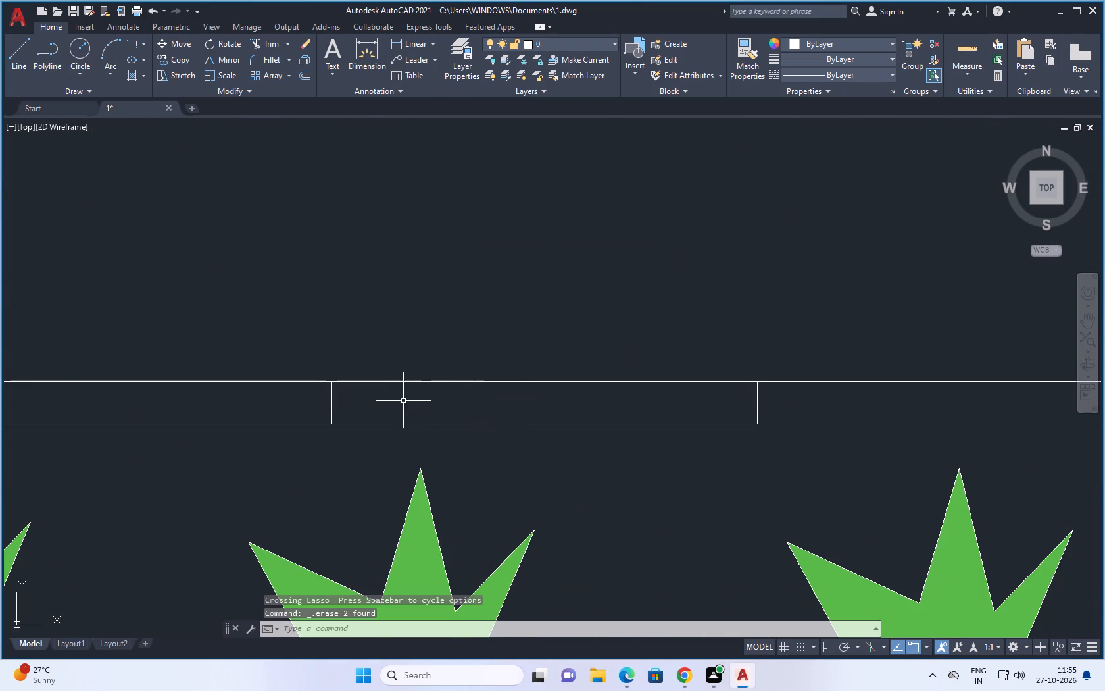
{"action": "left_click_drag", "start_coordinate": [402, 401], "coordinate": [307, 404]}
{"action": "key", "text": "Delete"}
{"action": "left_click_drag", "start_coordinate": [823, 407], "coordinate": [721, 414]}
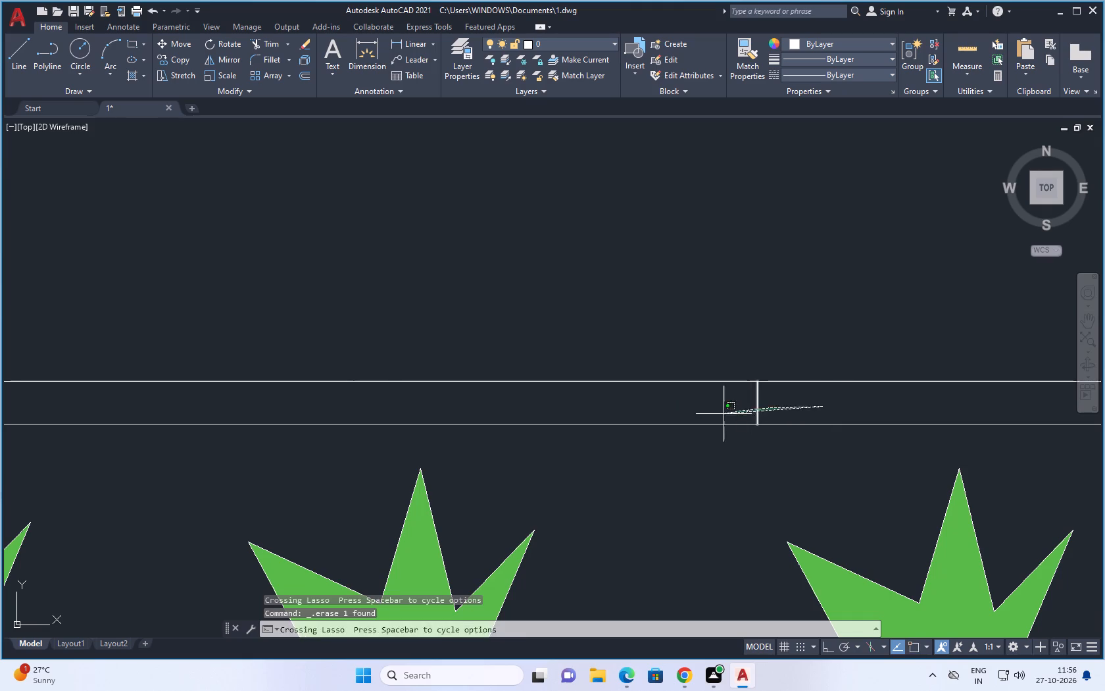
{"action": "left_click_drag", "start_coordinate": [721, 414], "coordinate": [720, 414]}
{"action": "key", "text": "Delete"}
Draw a short vertical line across the lobby's south wall from the midpoint of its inner face to its outer face.
{"action": "type", "text": "l"}
{"action": "key", "text": "space"}
{"action": "scroll", "coordinate": [717, 422], "scroll_direction": "down", "scroll_amount": 4}
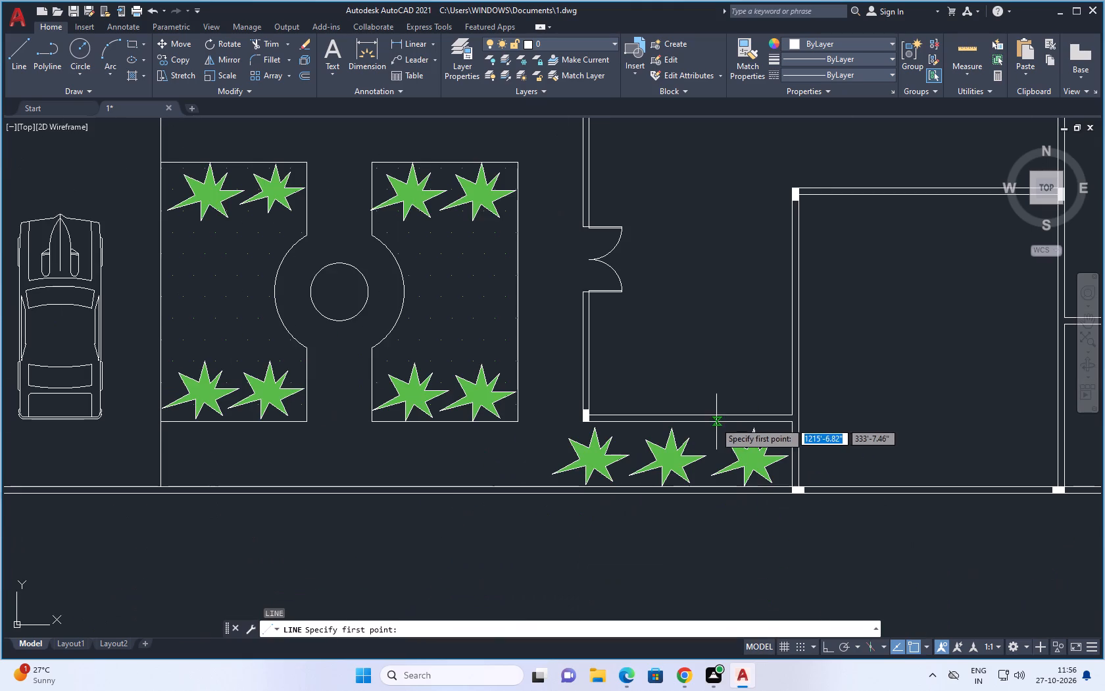
{"action": "left_click", "coordinate": [692, 415]}
{"action": "scroll", "coordinate": [693, 422], "scroll_direction": "up", "scroll_amount": 4}
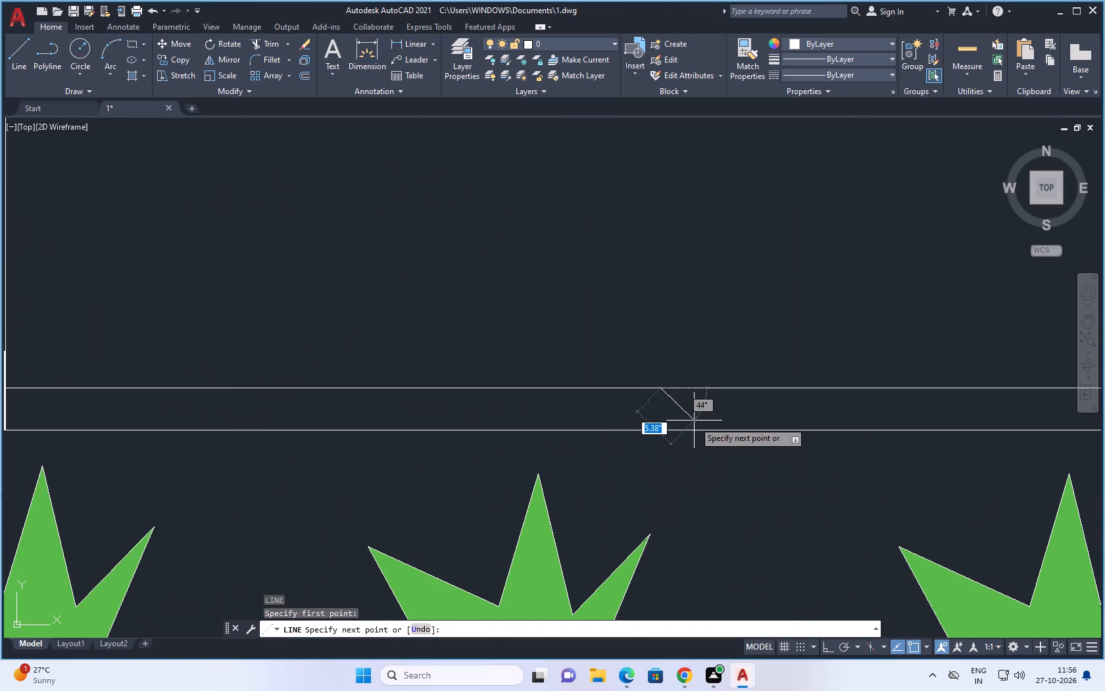
{"action": "left_click", "coordinate": [662, 434]}
{"action": "key", "text": "Escape"}
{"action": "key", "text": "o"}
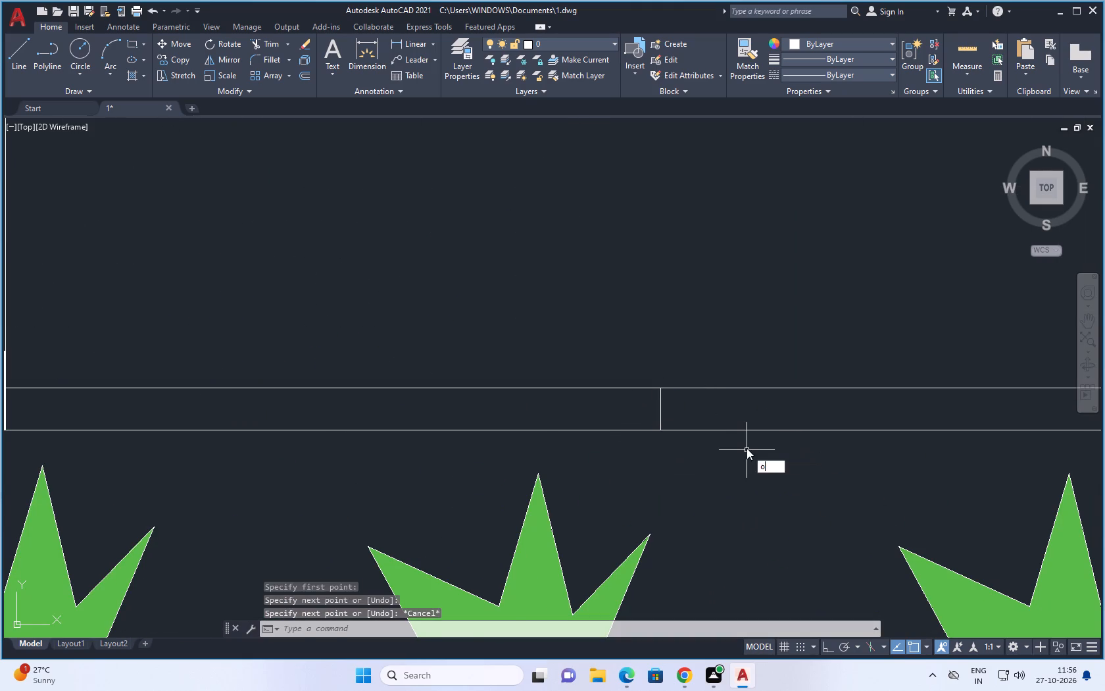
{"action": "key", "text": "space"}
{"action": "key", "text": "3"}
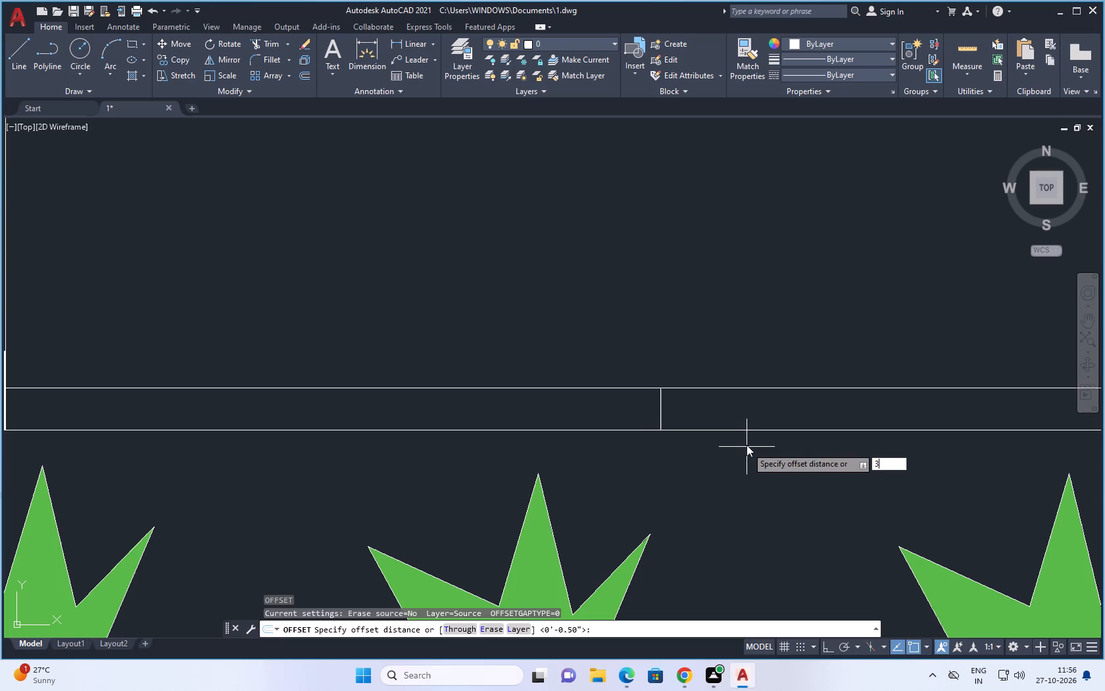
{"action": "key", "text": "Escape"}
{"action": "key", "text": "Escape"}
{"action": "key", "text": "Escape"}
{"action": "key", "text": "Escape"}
Offset the short line across the lobby's south wall 2.5' to the west and 2.5' to the east as window jambs.
{"action": "key", "text": "o"}
{"action": "key", "text": "space"}
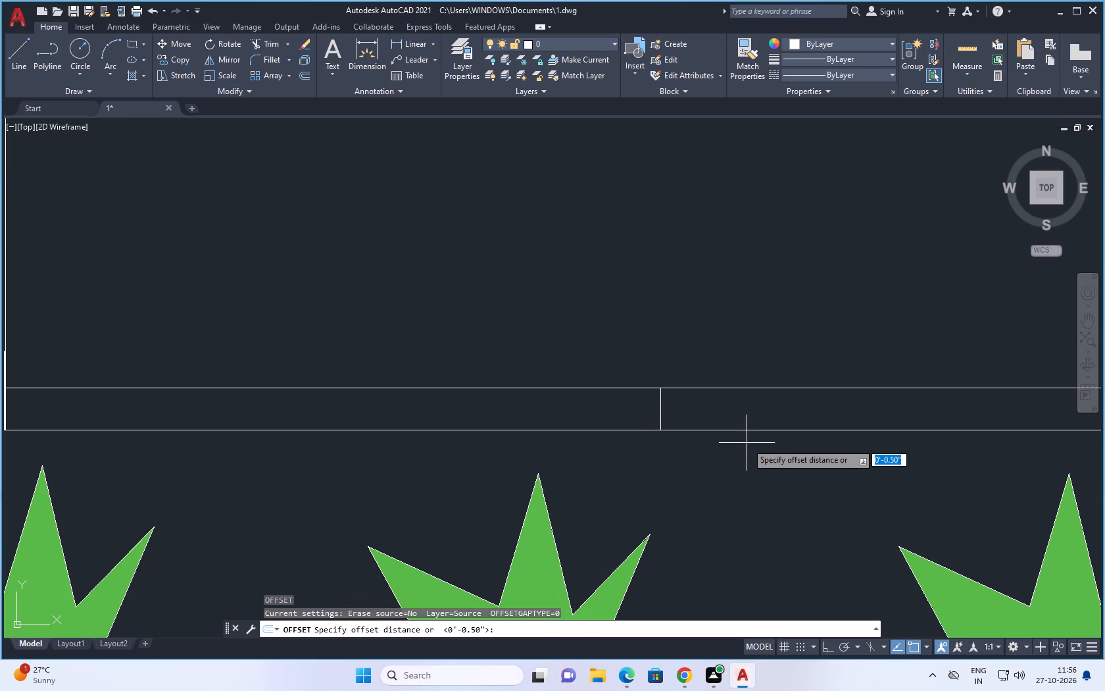
{"action": "type", "text": "2."}
{"action": "type", "text": "5'"}
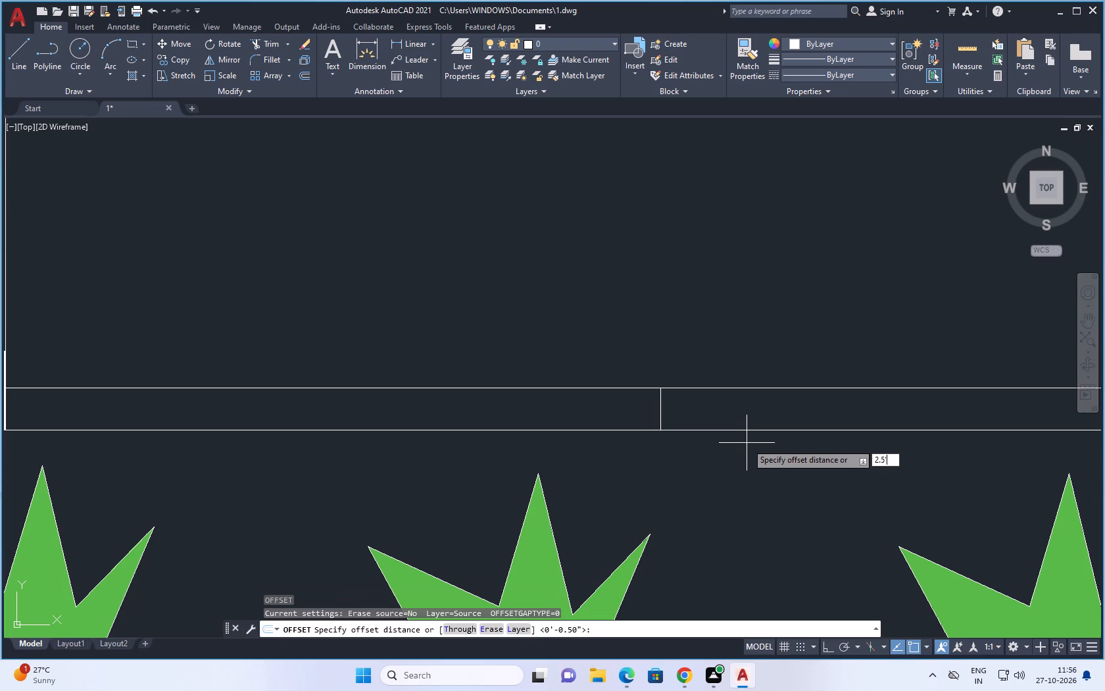
{"action": "key", "text": "space"}
{"action": "left_click", "coordinate": [658, 399]}
{"action": "left_click", "coordinate": [596, 398]}
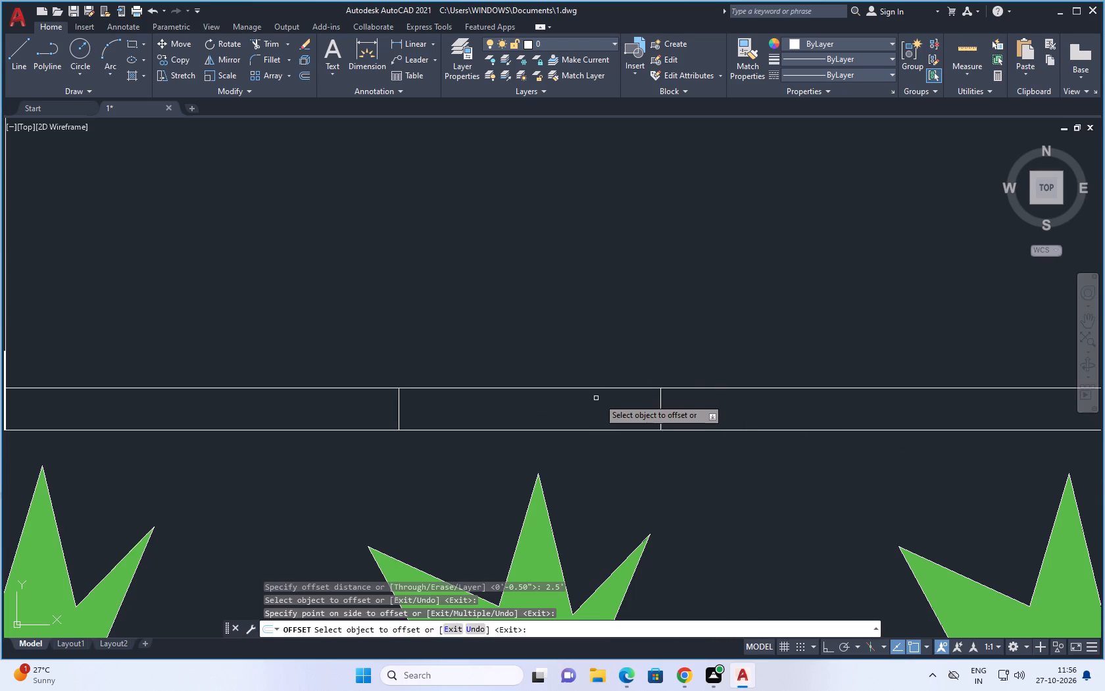
{"action": "left_click", "coordinate": [659, 399]}
{"action": "left_click", "coordinate": [825, 442]}
{"action": "key", "text": "Escape"}
{"action": "key", "text": "Escape"}
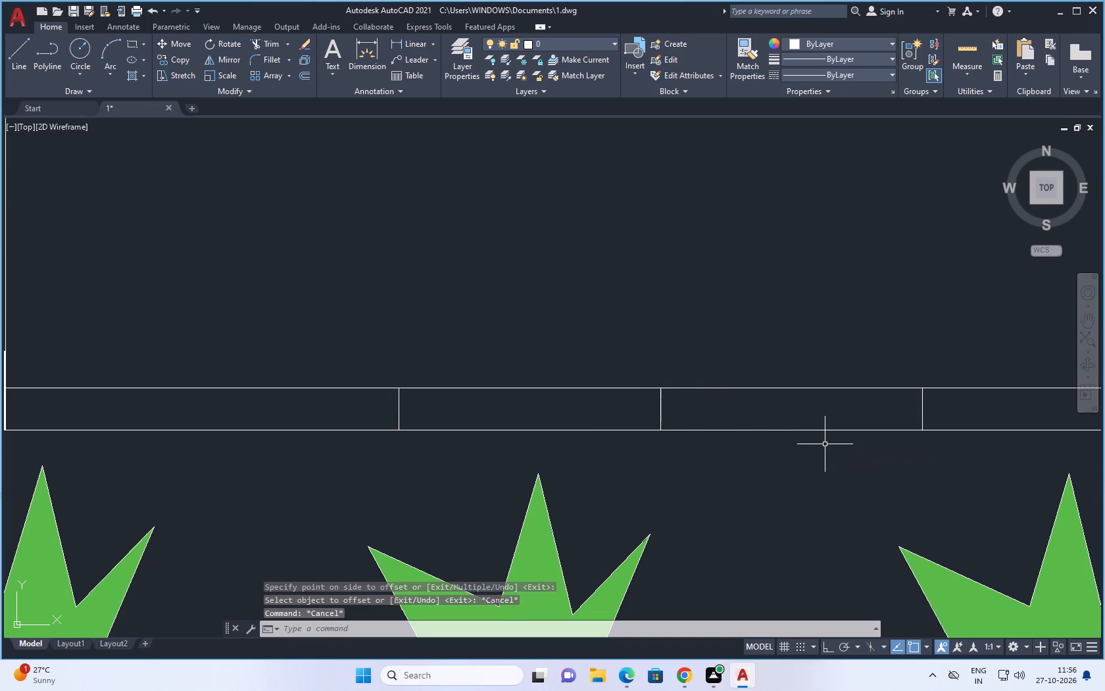
Draw a 5' horizontal line joining the midpoints of the two window jambs in the lobby's south wall.
{"action": "type", "text": "l"}
{"action": "key", "text": "space"}
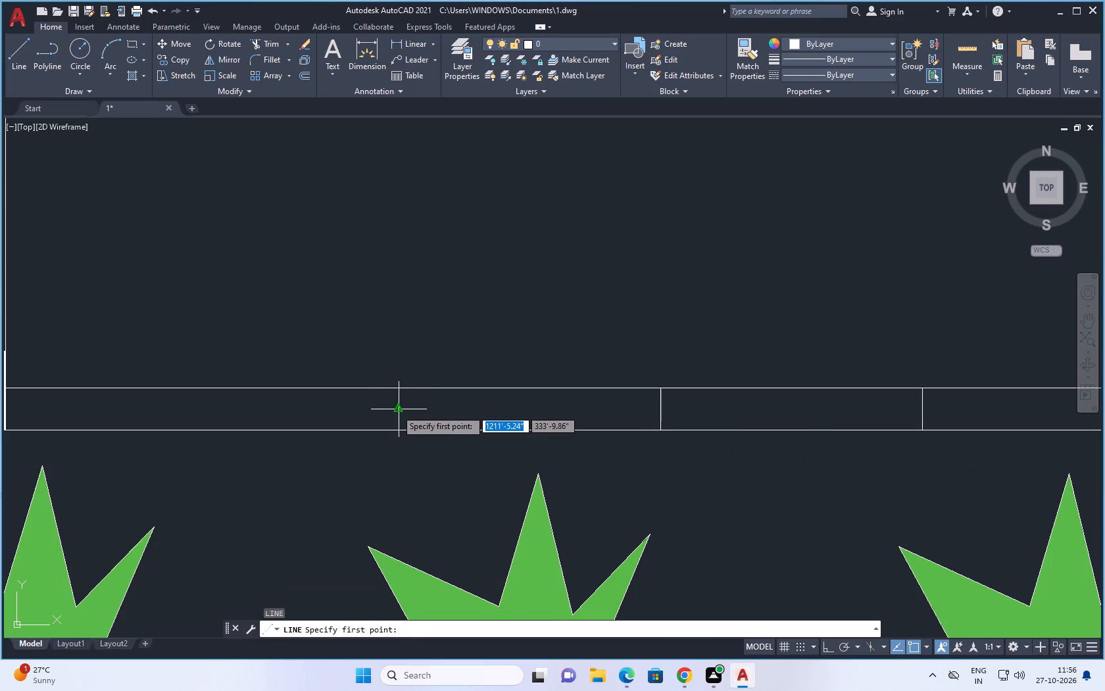
{"action": "left_click", "coordinate": [396, 409]}
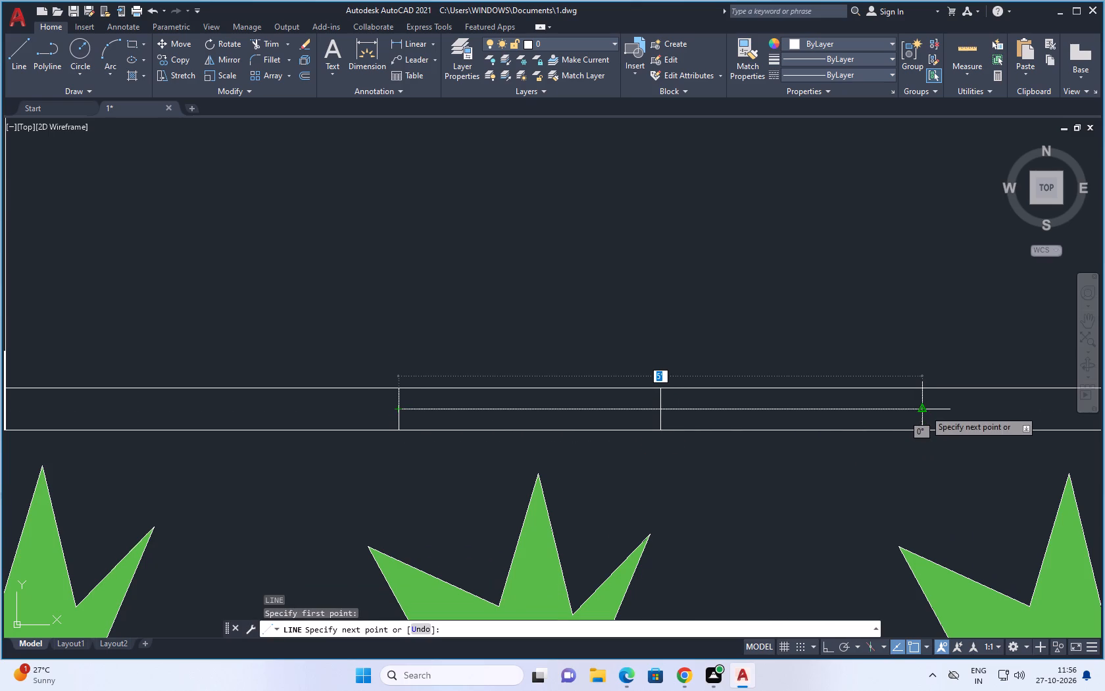
{"action": "left_click", "coordinate": [925, 409]}
{"action": "key", "text": "Escape"}
Offset the window's horizontal centre line 0.5" to the north and 0.5" to the south as glazing lines.
{"action": "key", "text": "o"}
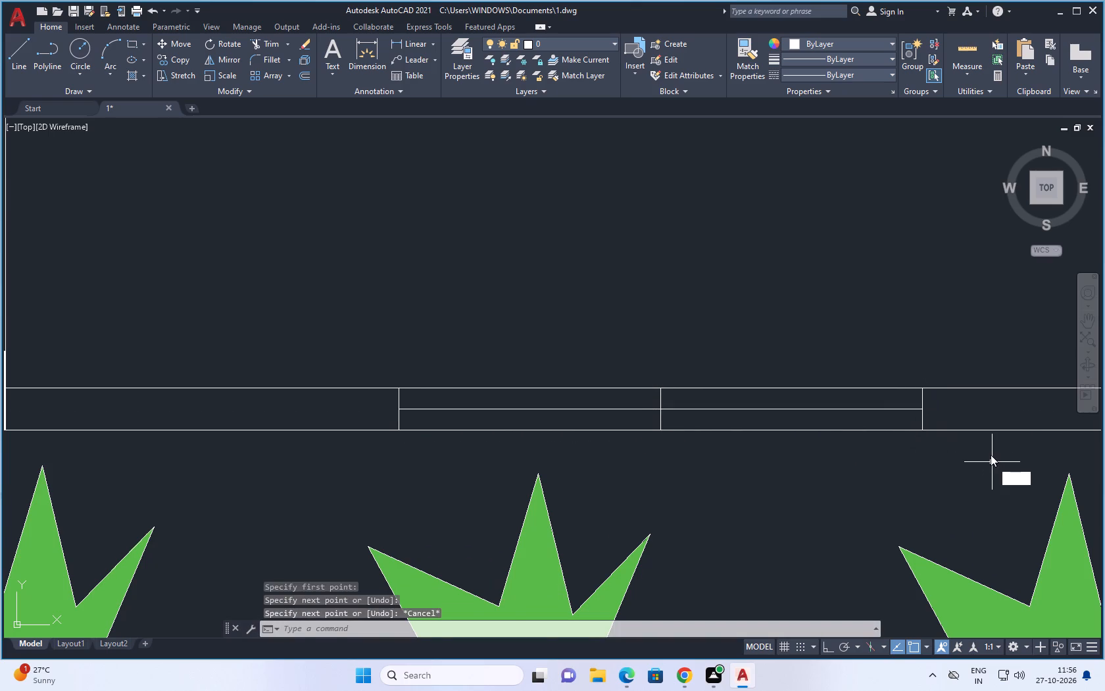
{"action": "key", "text": "space"}
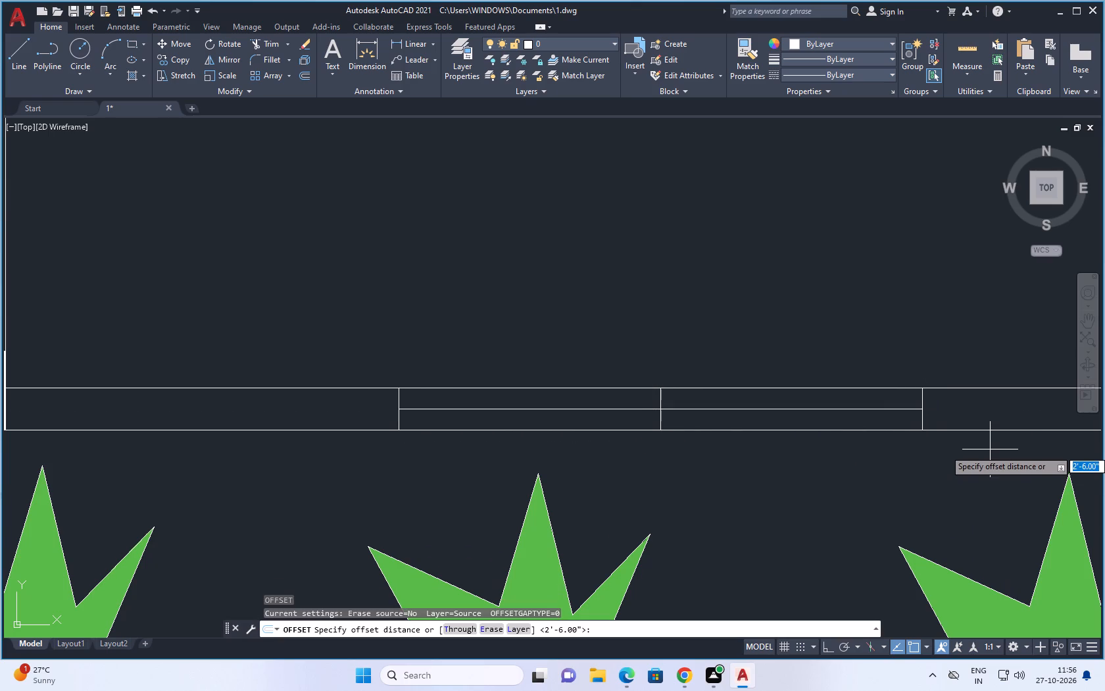
{"action": "key", "text": "period"}
{"action": "type", "text": "5"}
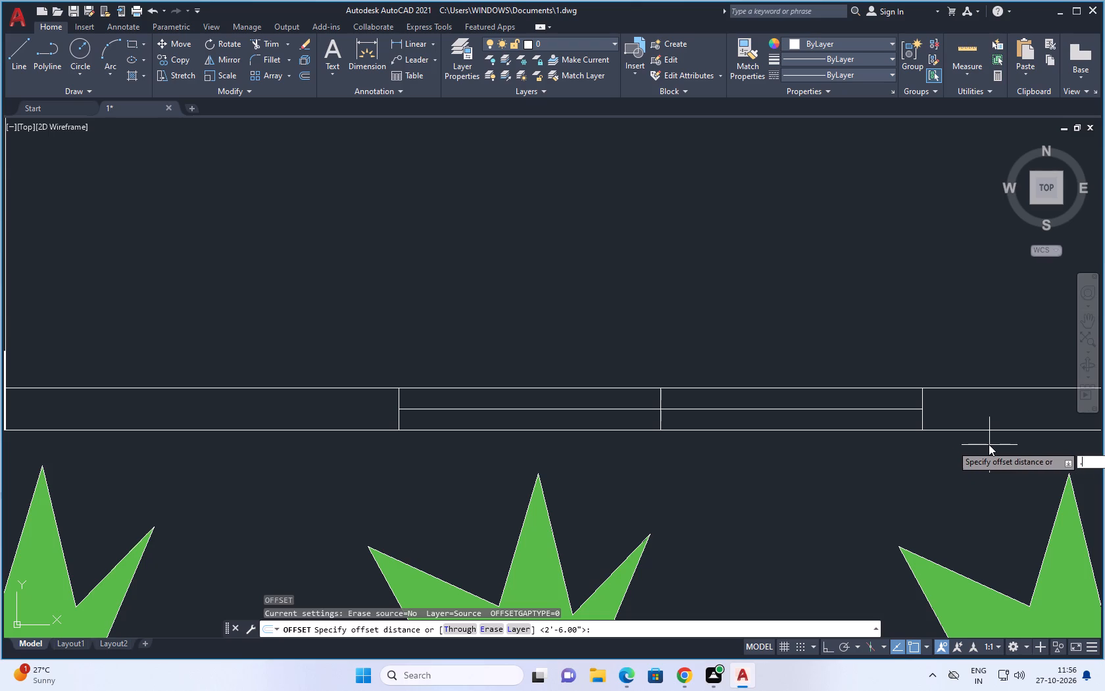
{"action": "key", "text": "space"}
{"action": "left_click", "coordinate": [860, 409]}
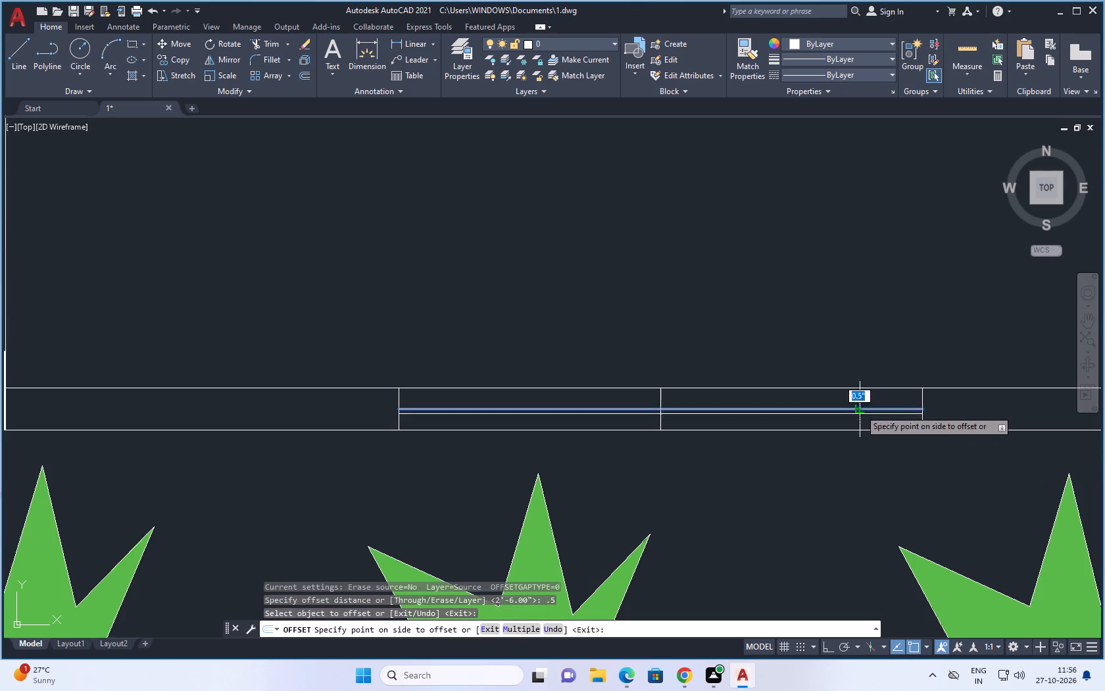
{"action": "left_click", "coordinate": [861, 364]}
{"action": "left_click", "coordinate": [855, 409]}
{"action": "left_click", "coordinate": [852, 436]}
{"action": "key", "text": "Escape"}
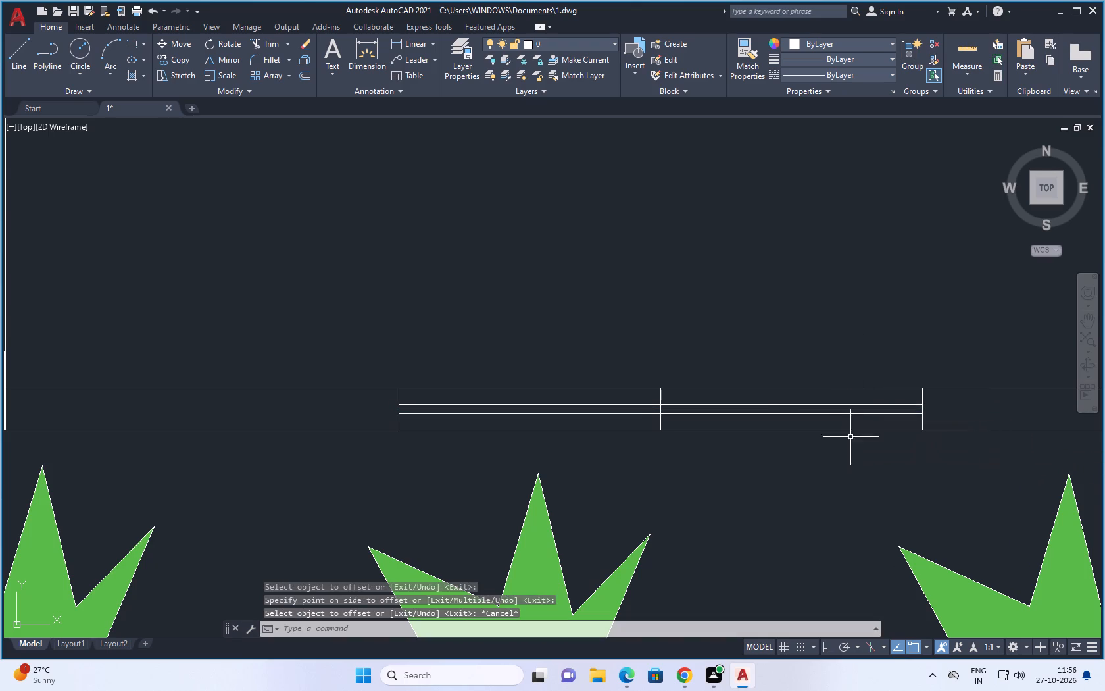
Erase the horizontal and vertical centre lines inside the lobby's south window, keeping the glazing lines and jambs.
{"action": "left_click", "coordinate": [753, 407]}
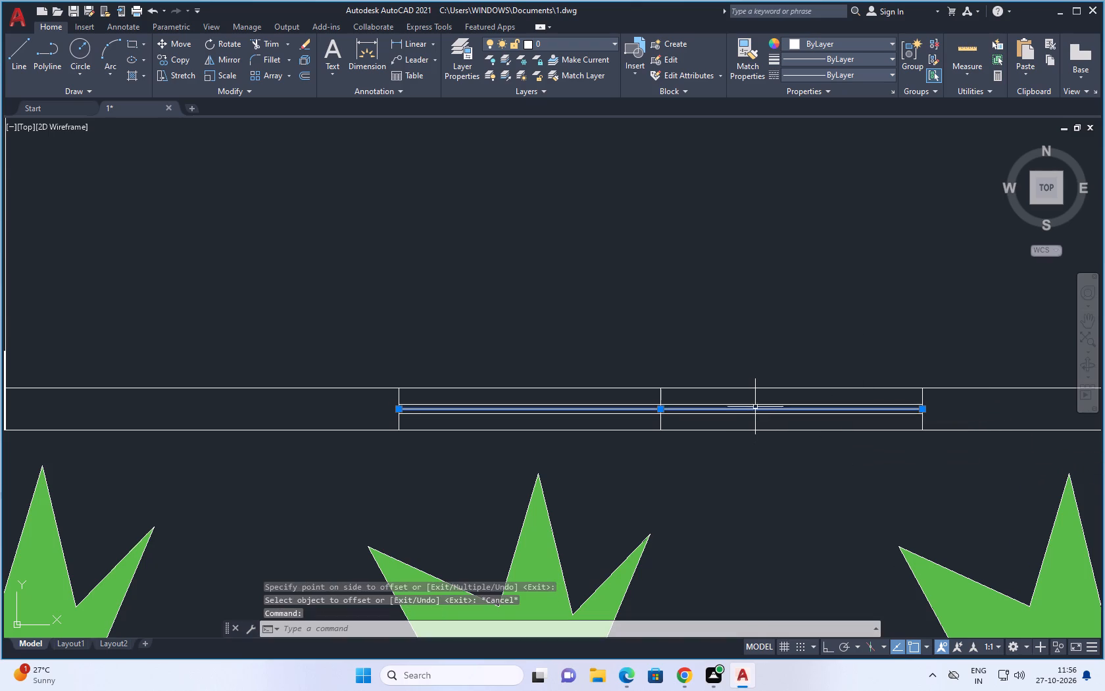
{"action": "key", "text": "Delete"}
{"action": "left_click", "coordinate": [660, 416]}
{"action": "key", "text": "Delete"}
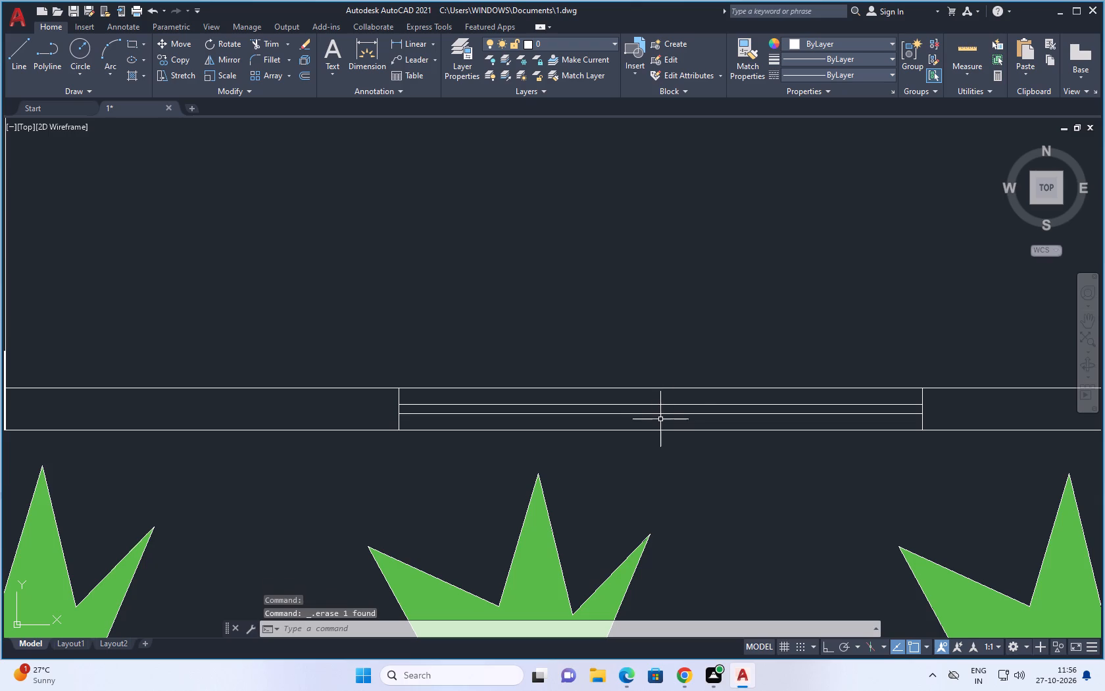
Draw a short horizontal line across the south bedroom's west wall, continuing the outer face of the lobby's south wall.
{"action": "scroll", "coordinate": [679, 409], "scroll_direction": "down", "scroll_amount": 4}
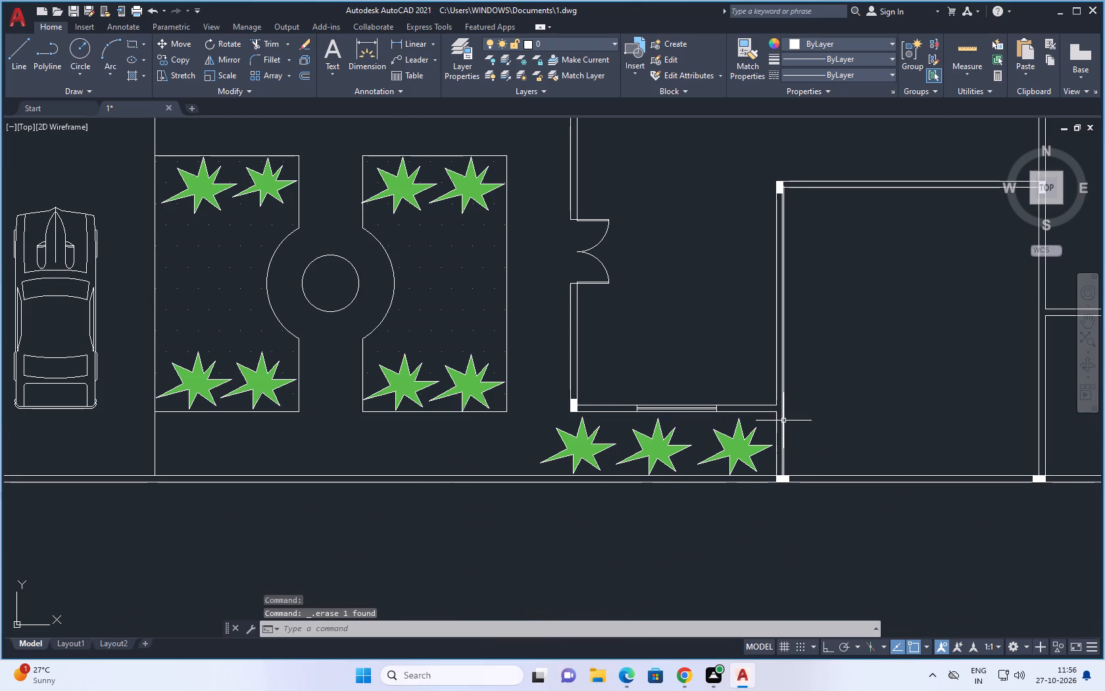
{"action": "key", "text": "Escape"}
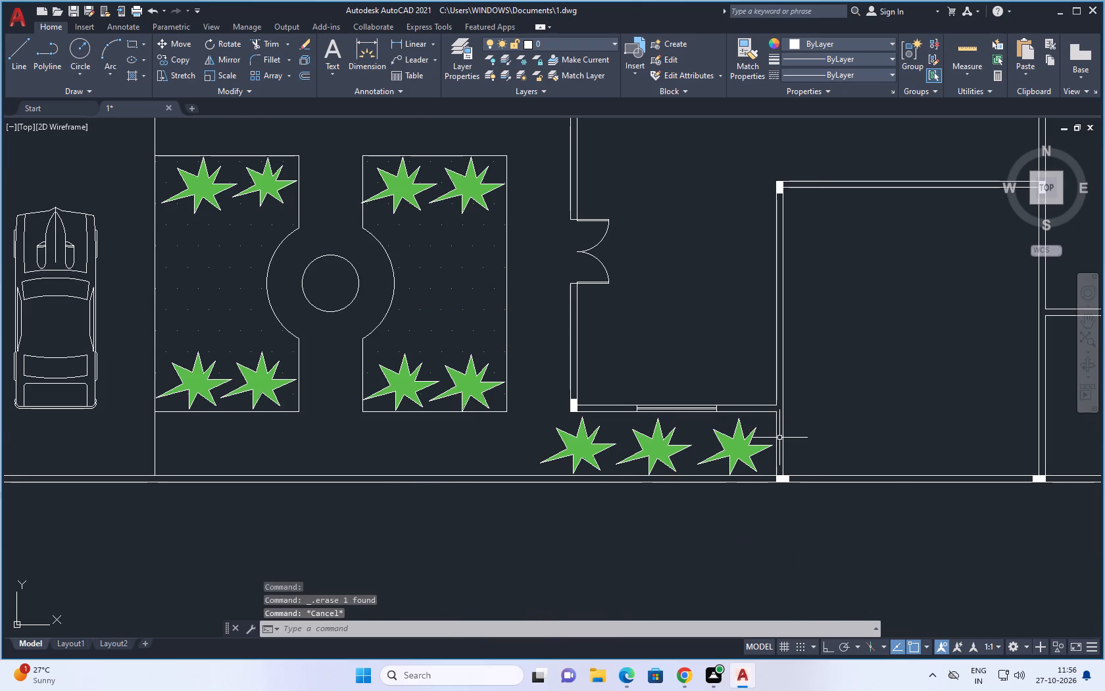
{"action": "key", "text": "l"}
{"action": "key", "text": "space"}
{"action": "scroll", "coordinate": [781, 425], "scroll_direction": "up", "scroll_amount": 4}
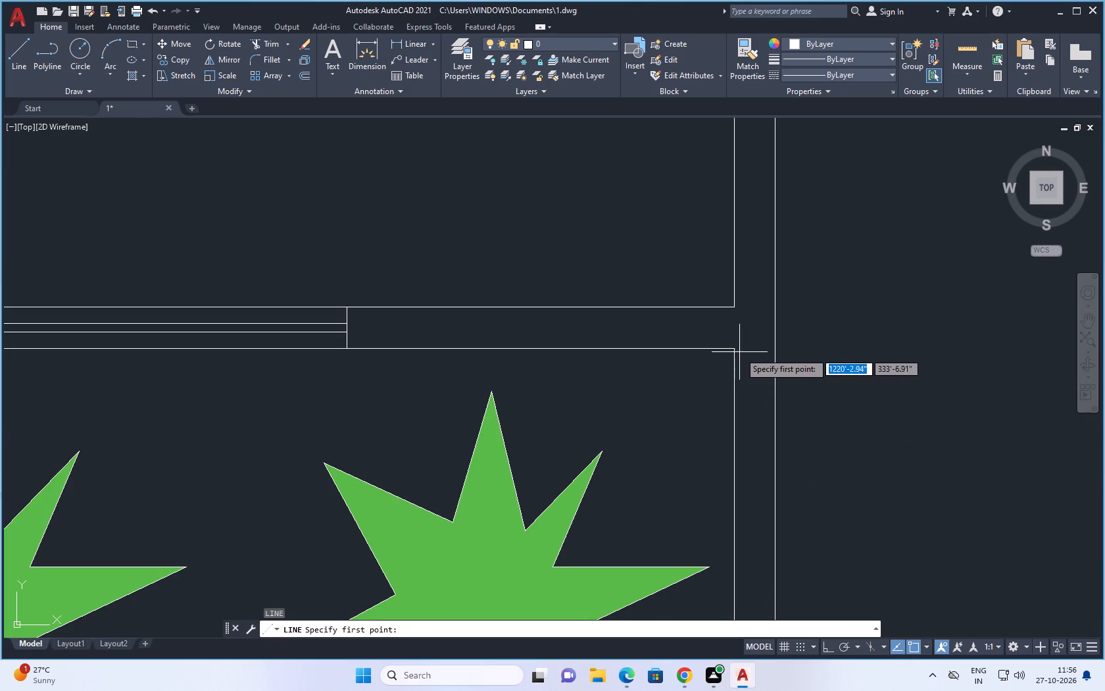
{"action": "left_click", "coordinate": [734, 349]}
{"action": "left_click", "coordinate": [775, 351]}
{"action": "key", "text": "Escape"}
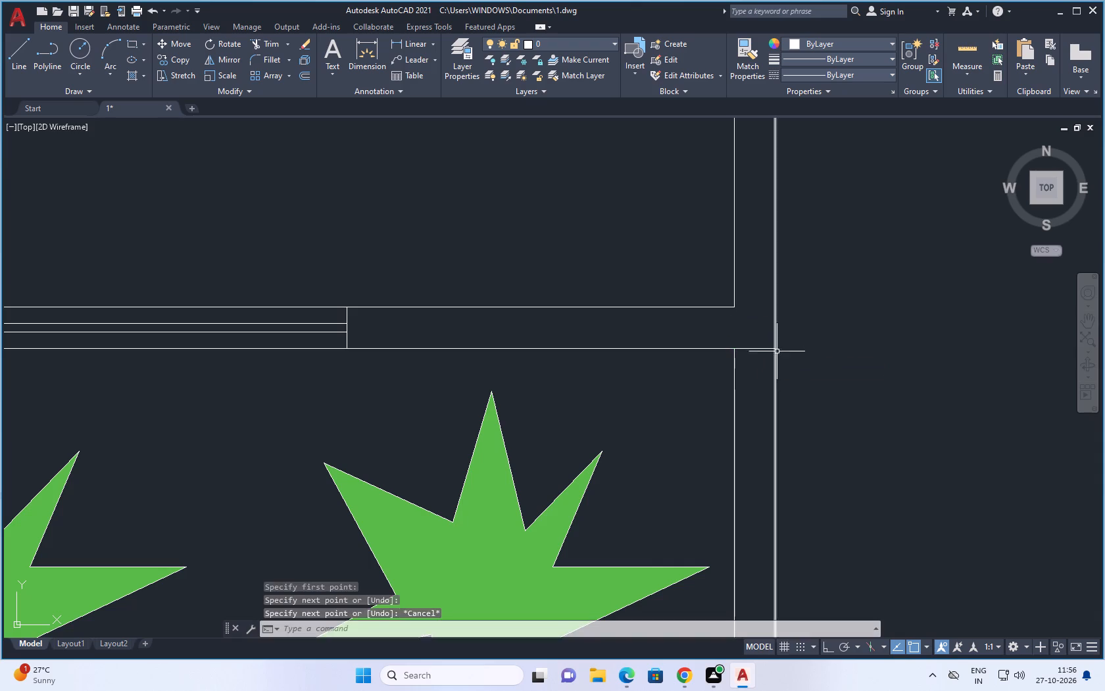
Draw a vertical centre line inside the south bedroom's west wall, from the short line's midpoint down to the column at the boundary wall.
{"action": "scroll", "coordinate": [820, 351], "scroll_direction": "down", "scroll_amount": 2}
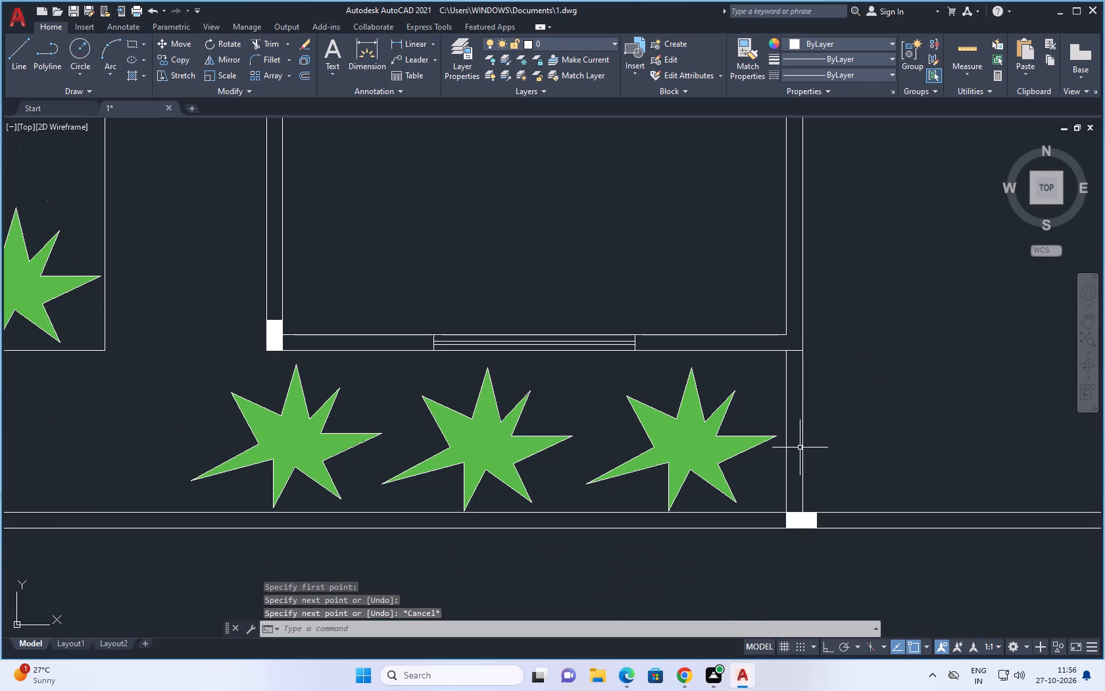
{"action": "key", "text": "Escape"}
{"action": "key", "text": "l"}
{"action": "key", "text": "space"}
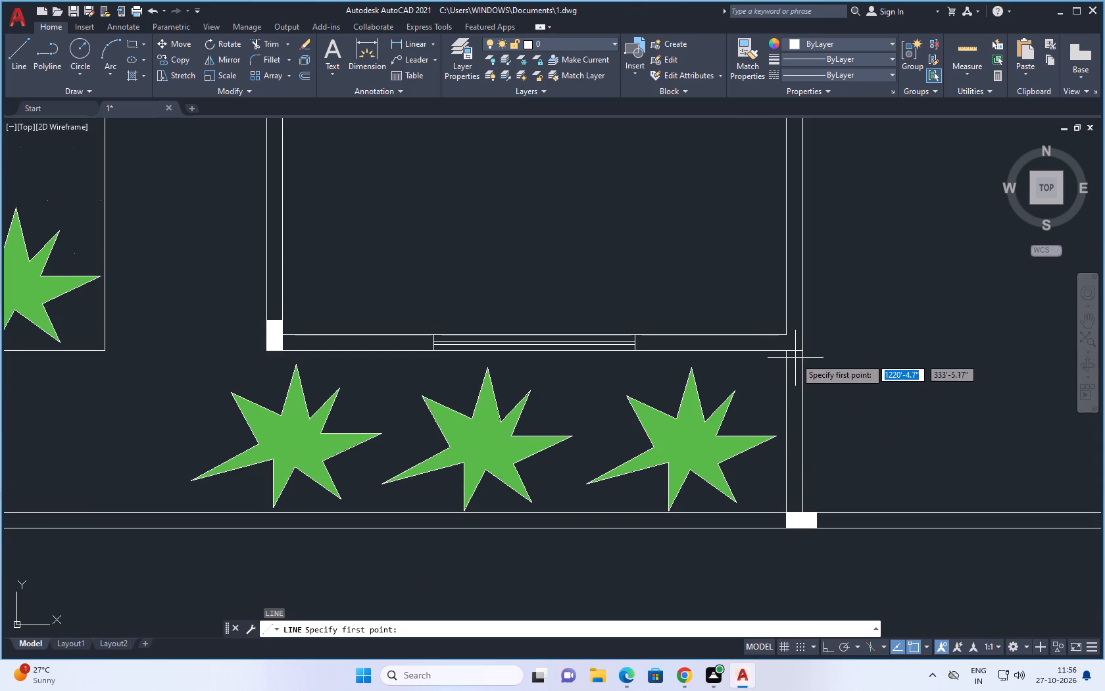
{"action": "left_click", "coordinate": [797, 350]}
{"action": "scroll", "coordinate": [797, 498], "scroll_direction": "up", "scroll_amount": 3}
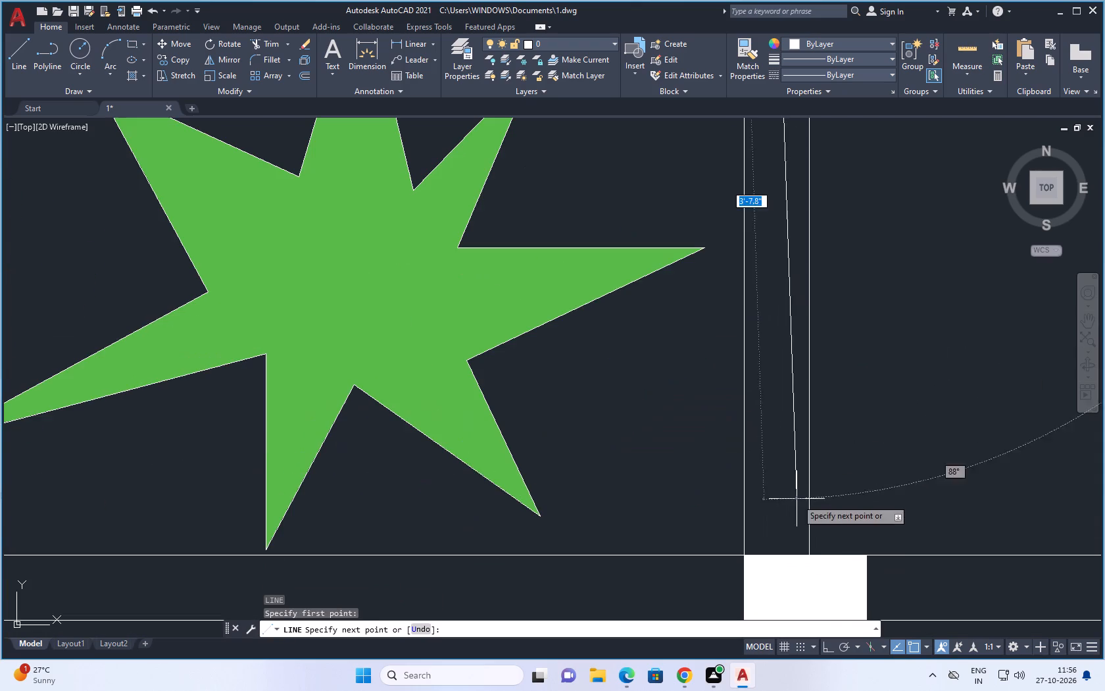
{"action": "left_click", "coordinate": [773, 553]}
{"action": "key", "text": "Escape"}
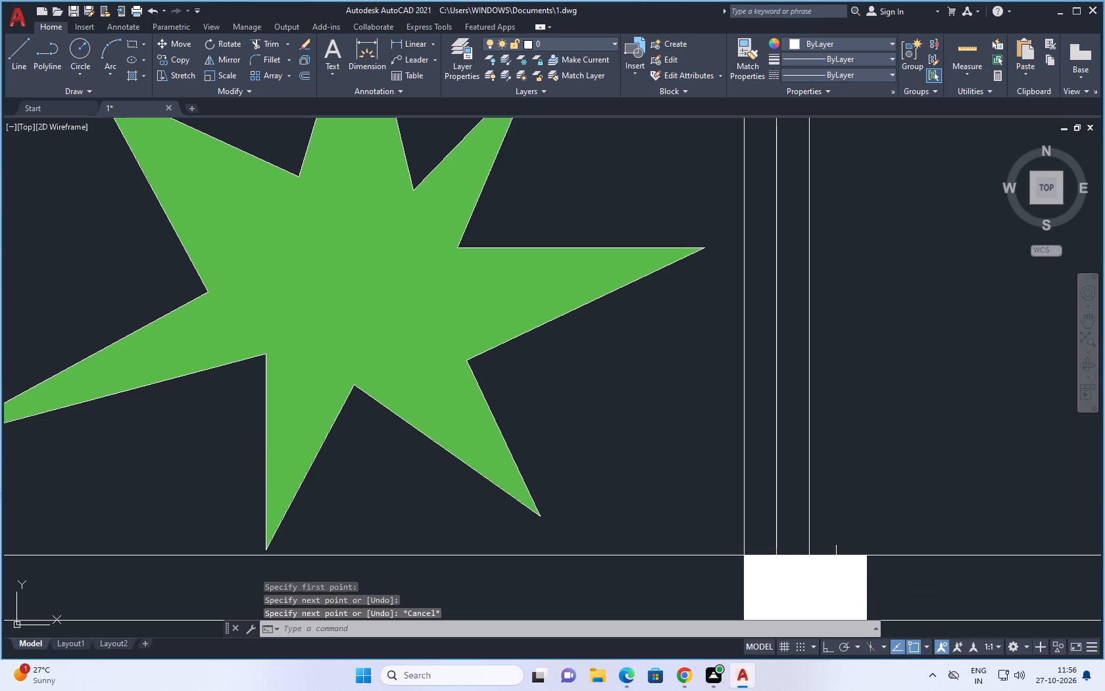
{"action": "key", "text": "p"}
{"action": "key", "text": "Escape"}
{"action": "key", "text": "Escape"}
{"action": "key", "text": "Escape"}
Offset the vertical centre line in the south bedroom's west wall 0.5" to the west and 0.5" to the east as glazing lines.
{"action": "key", "text": "o"}
{"action": "key", "text": "space"}
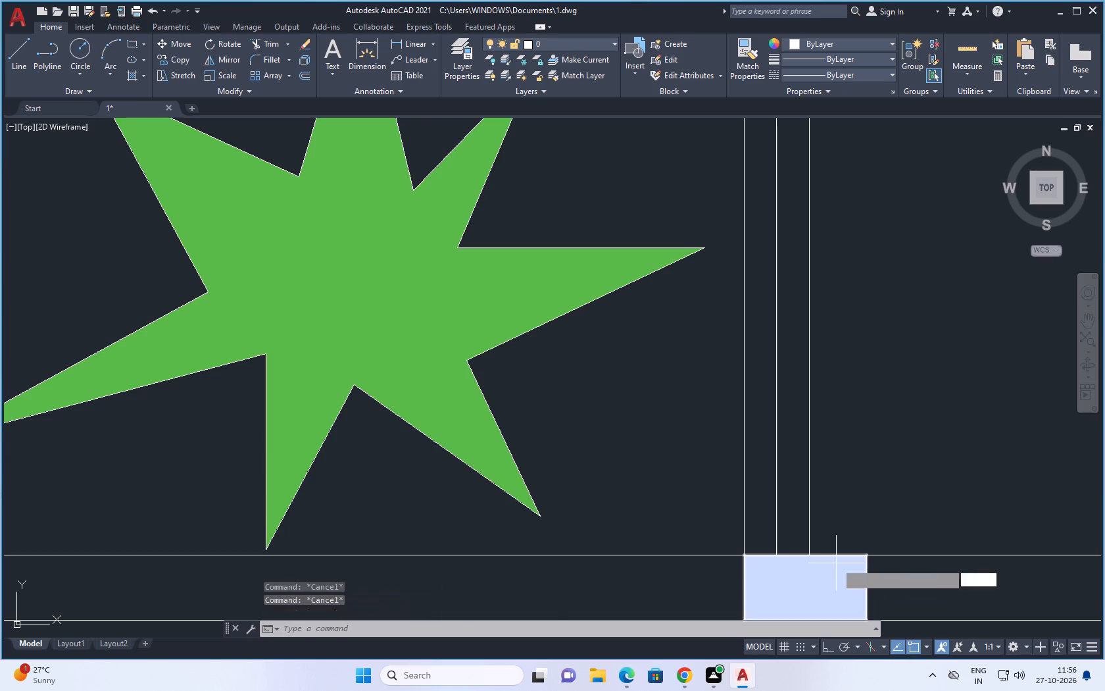
{"action": "key", "text": "period"}
{"action": "type", "text": "5"}
{"action": "key", "text": "space"}
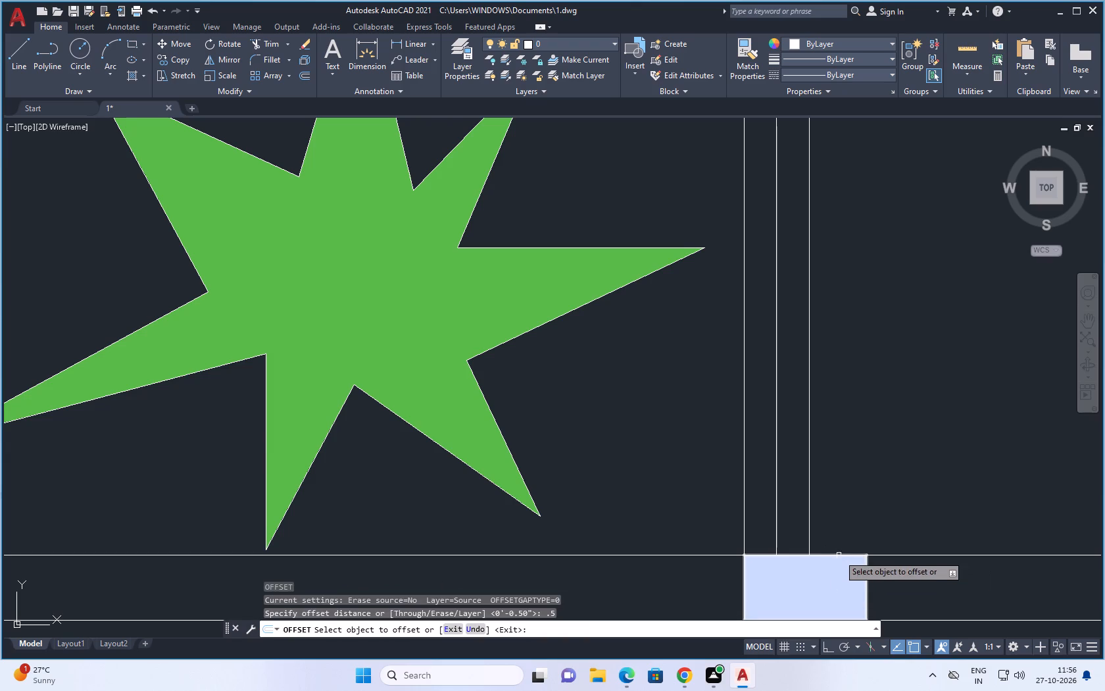
{"action": "left_click", "coordinate": [775, 448]}
{"action": "left_click", "coordinate": [748, 459]}
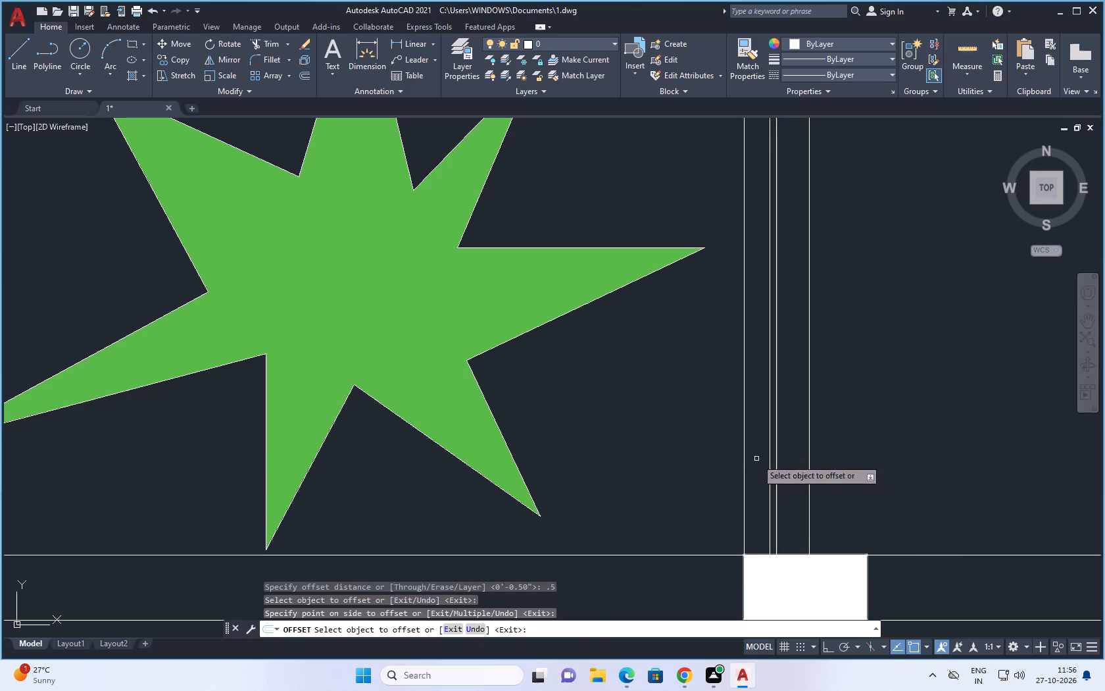
{"action": "left_click", "coordinate": [777, 438]}
{"action": "left_click", "coordinate": [807, 433]}
{"action": "key", "text": "Escape"}
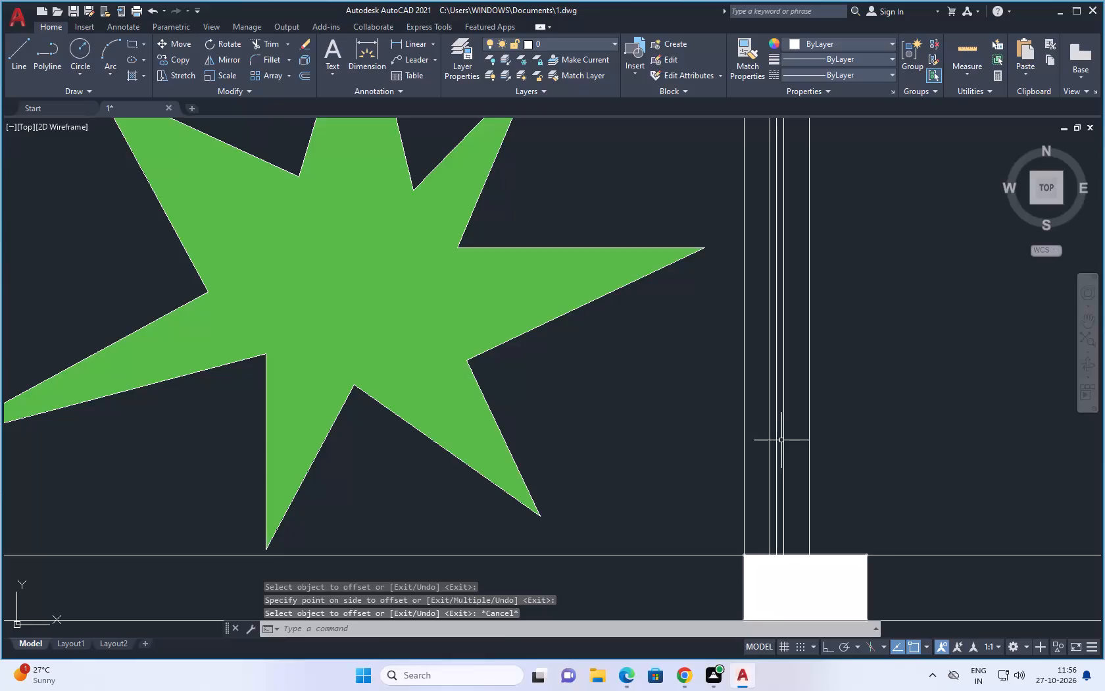
Erase the vertical centre line between the two glazing lines in the south bedroom's west wall.
{"action": "left_click", "coordinate": [779, 440]}
{"action": "left_click", "coordinate": [773, 449]}
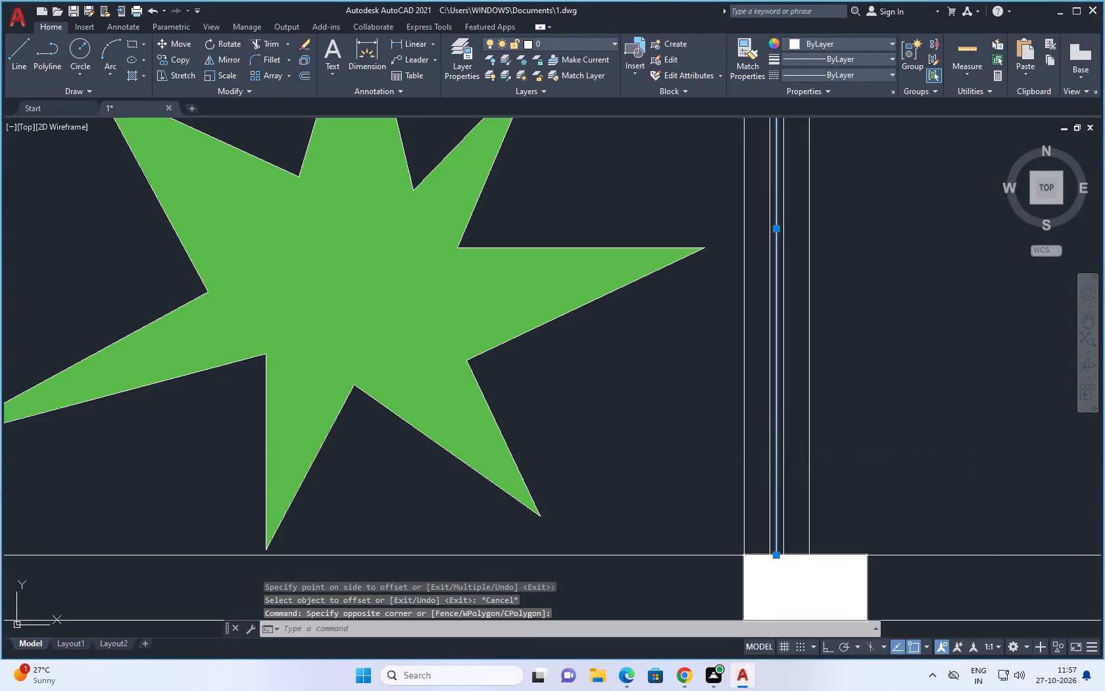
{"action": "key", "text": "Delete"}
Examine the reference floor plan around the south bedroom and T.V. lounge and compare it with the redrawn plan for missing openings.
{"action": "scroll", "coordinate": [775, 448], "scroll_direction": "down", "scroll_amount": 4}
{"action": "scroll", "coordinate": [879, 488], "scroll_direction": "down", "scroll_amount": 2}
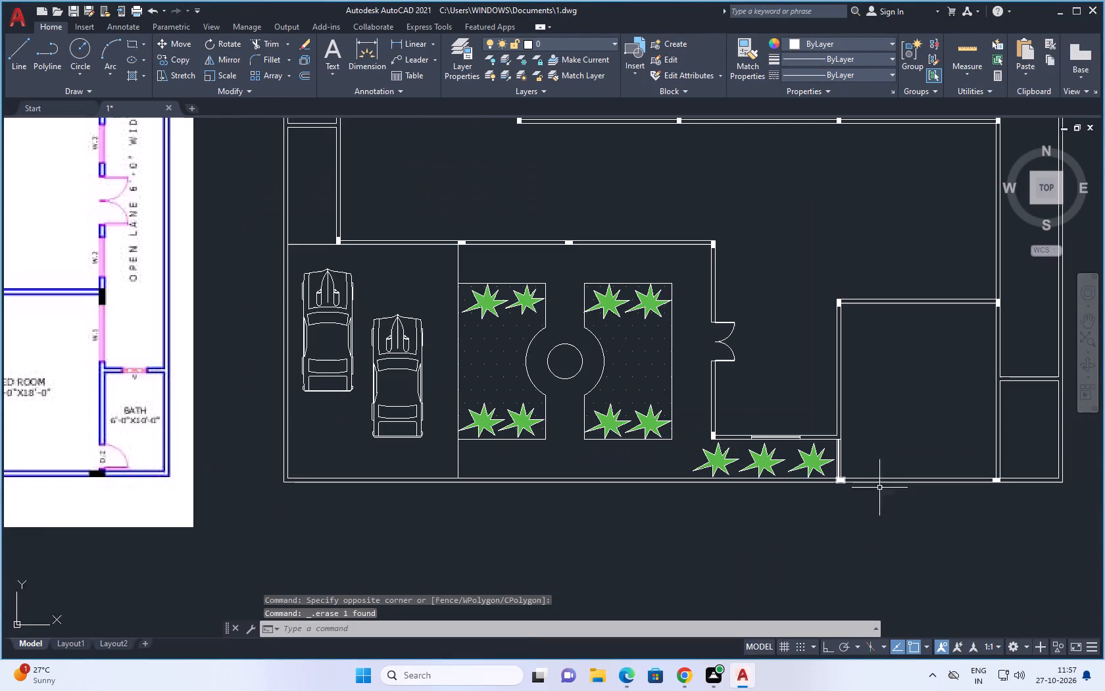
{"action": "scroll", "coordinate": [879, 488], "scroll_direction": "down", "scroll_amount": 1}
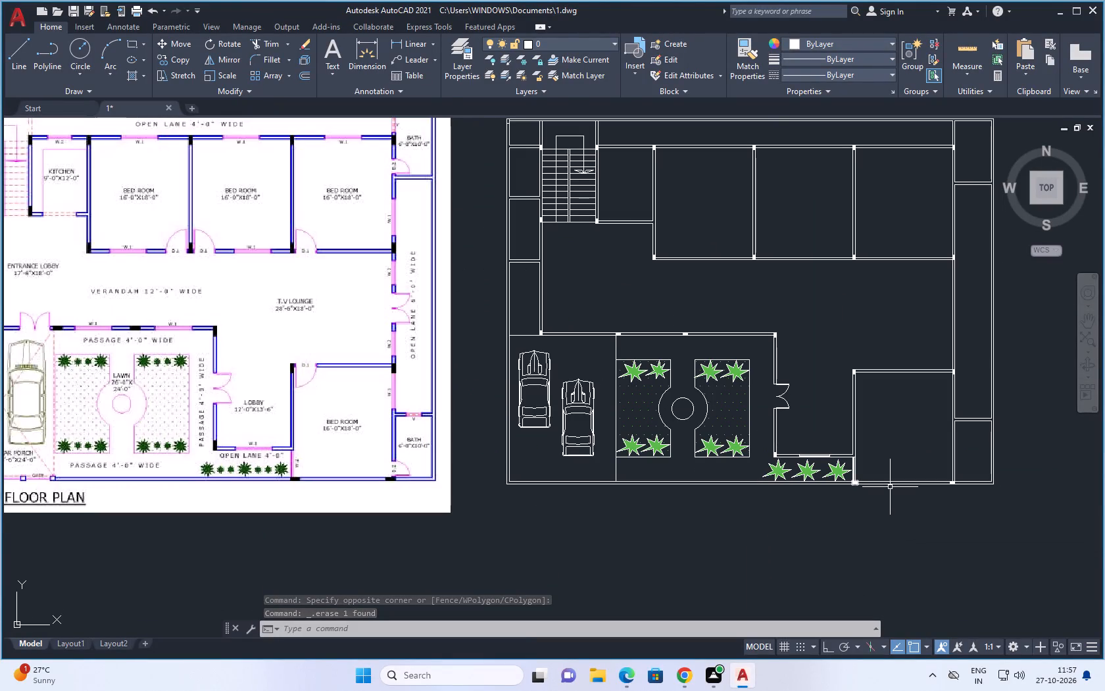
{"action": "scroll", "coordinate": [336, 371], "scroll_direction": "up", "scroll_amount": 2}
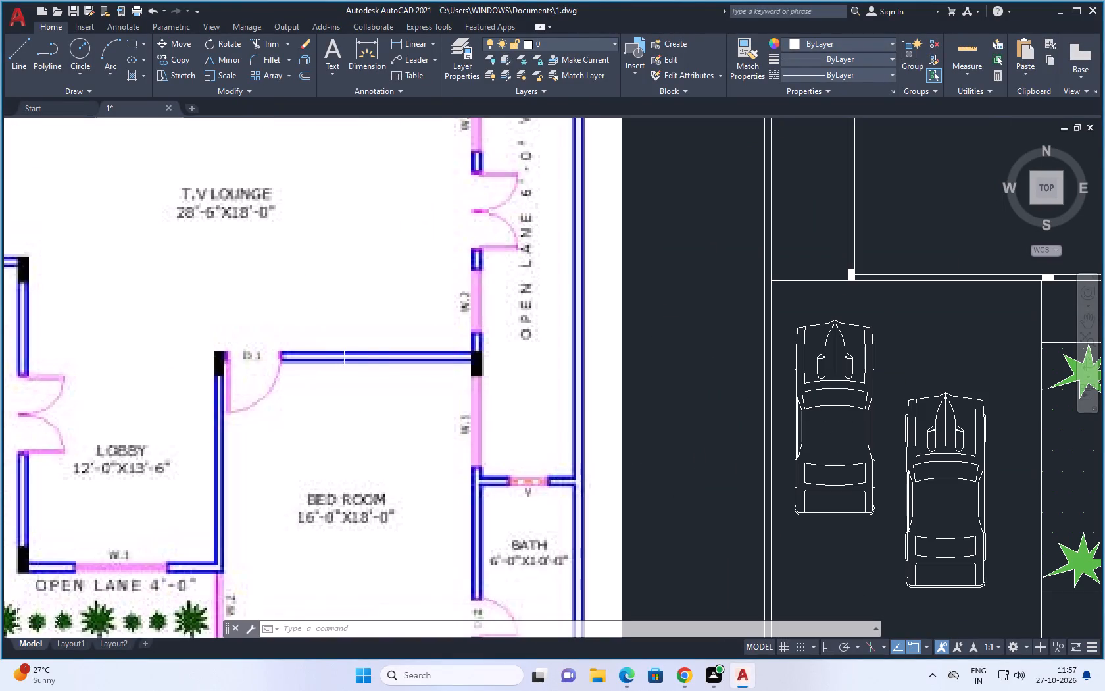
{"action": "scroll", "coordinate": [476, 378], "scroll_direction": "down", "scroll_amount": 3}
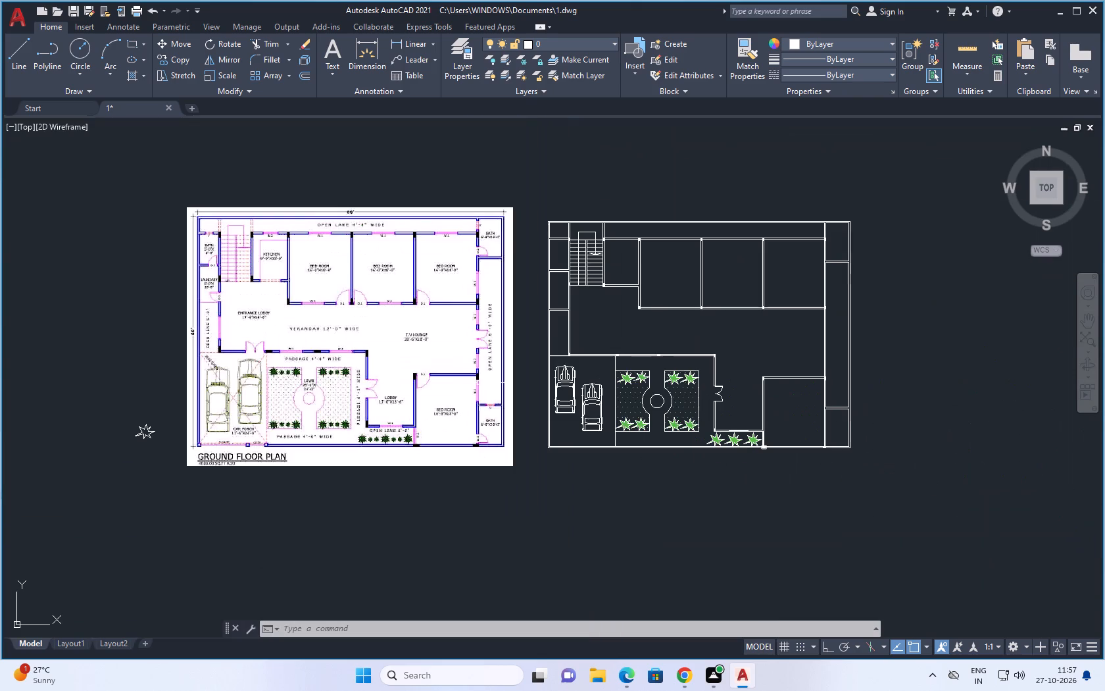
{"action": "scroll", "coordinate": [476, 341], "scroll_direction": "up", "scroll_amount": 1}
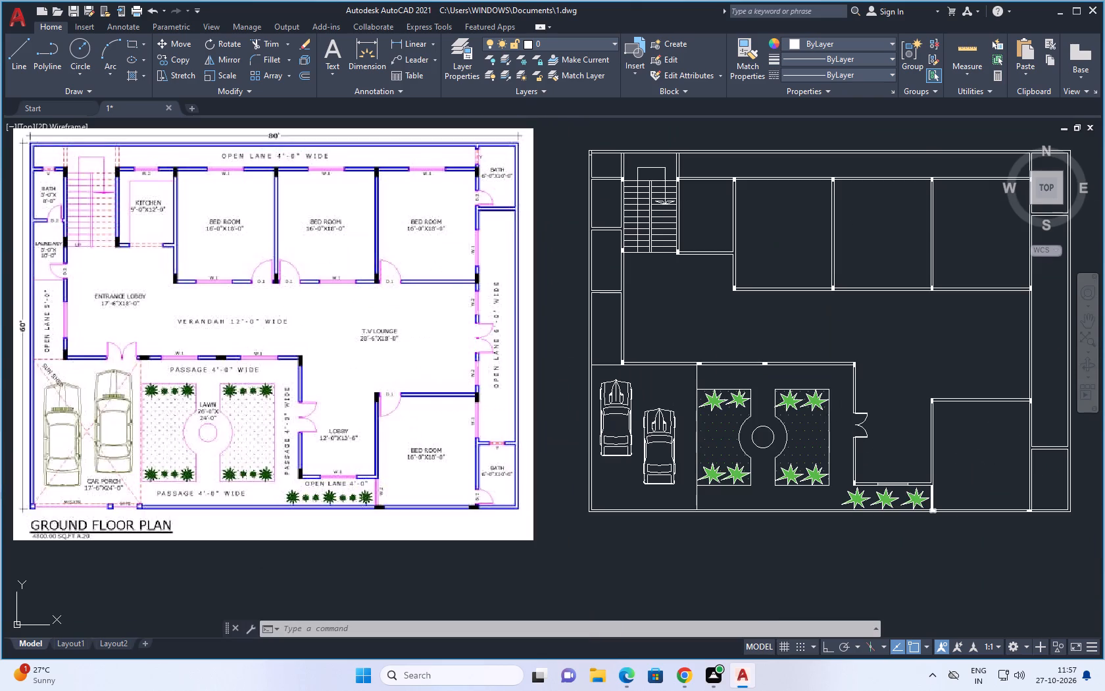
{"action": "scroll", "coordinate": [474, 355], "scroll_direction": "down", "scroll_amount": 2}
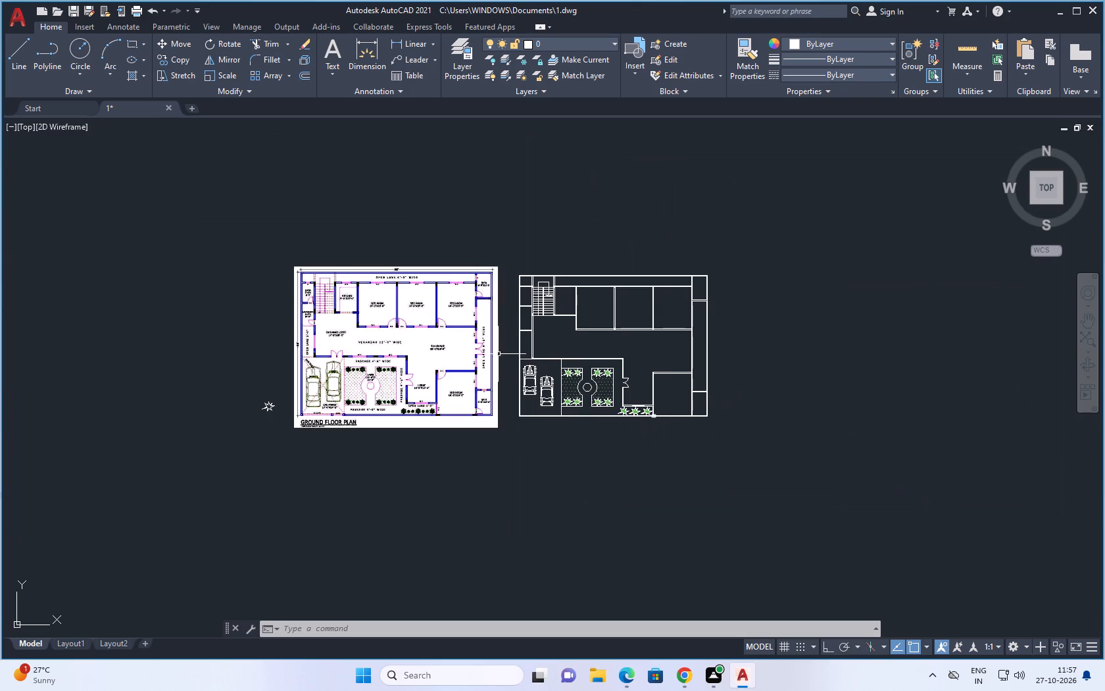
{"action": "scroll", "coordinate": [552, 396], "scroll_direction": "up", "scroll_amount": 2}
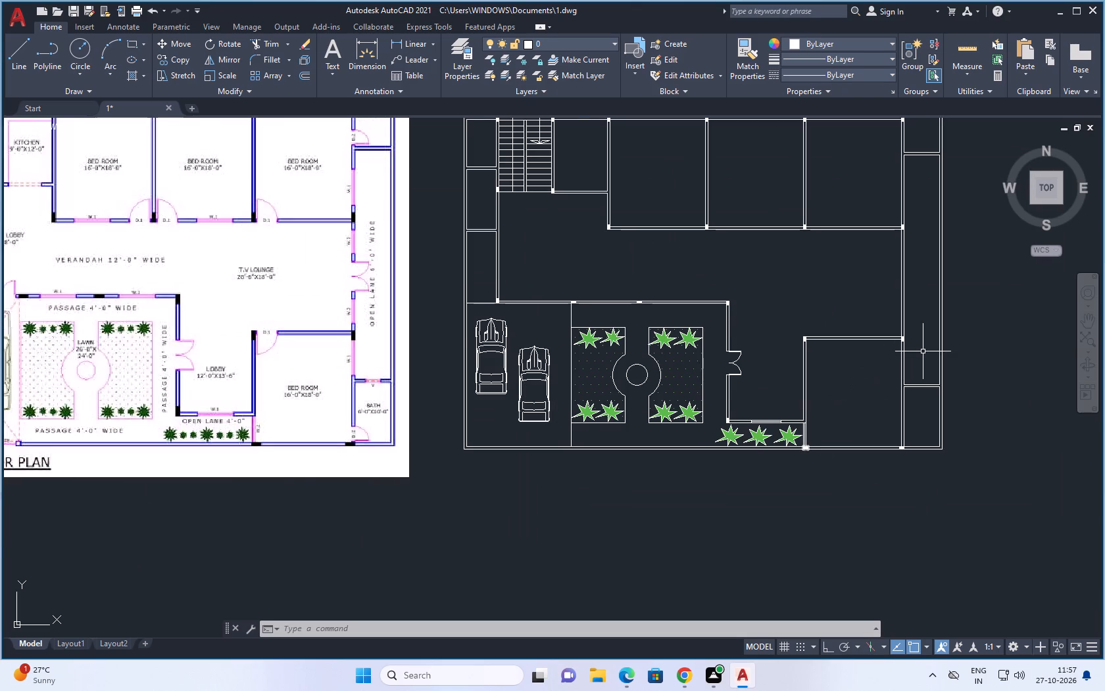
{"action": "scroll", "coordinate": [923, 351], "scroll_direction": "up", "scroll_amount": 1}
{"action": "scroll", "coordinate": [923, 351], "scroll_direction": "down", "scroll_amount": 1}
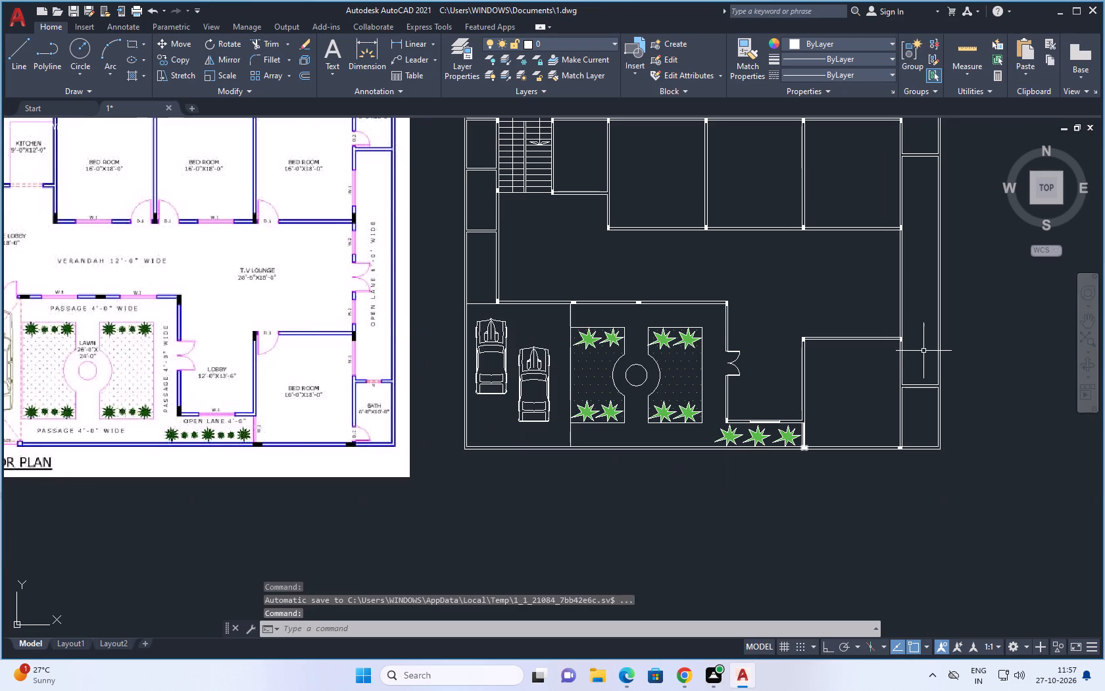
{"action": "scroll", "coordinate": [923, 351], "scroll_direction": "down", "scroll_amount": 1}
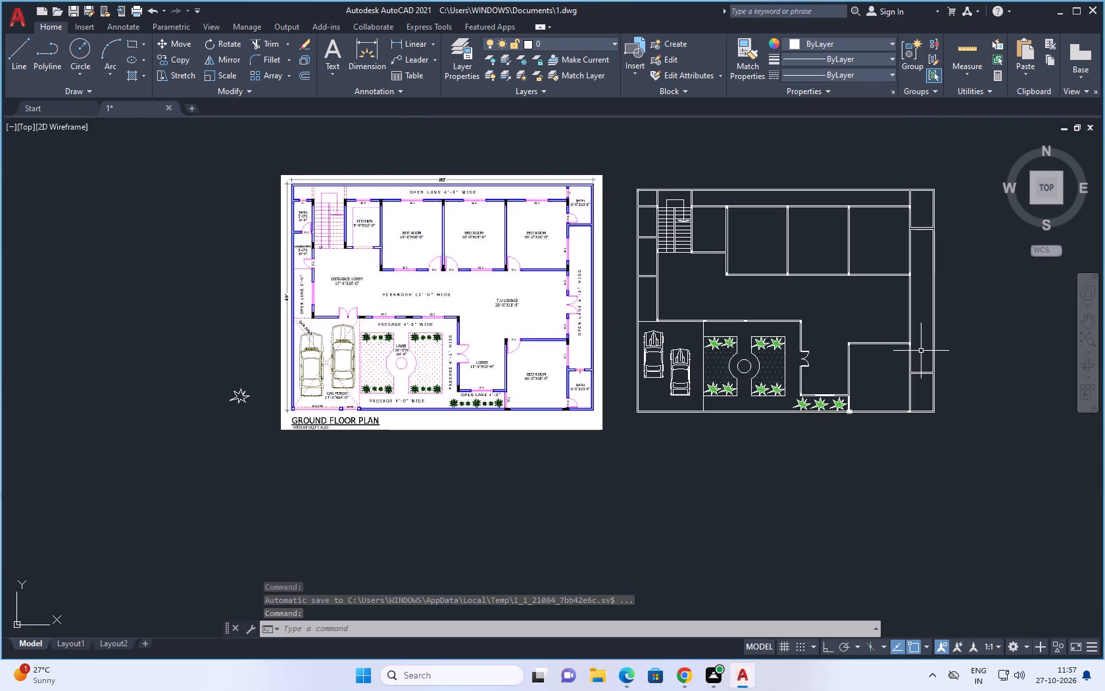
{"action": "key", "text": "Escape"}
Draw a jamb line across the south bedroom's north wall just east of its northwest column, continuing 3' south into the room as the door leaf.
{"action": "scroll", "coordinate": [857, 340], "scroll_direction": "up", "scroll_amount": 3}
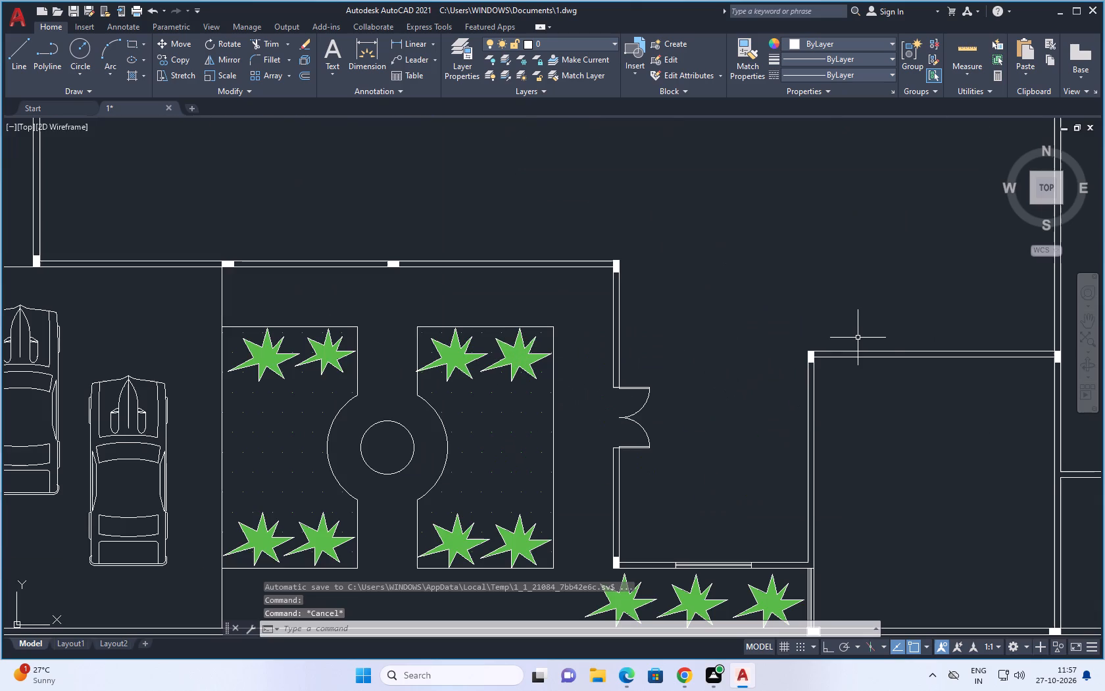
{"action": "type", "text": "l"}
{"action": "key", "text": "space"}
{"action": "scroll", "coordinate": [811, 345], "scroll_direction": "up", "scroll_amount": 3}
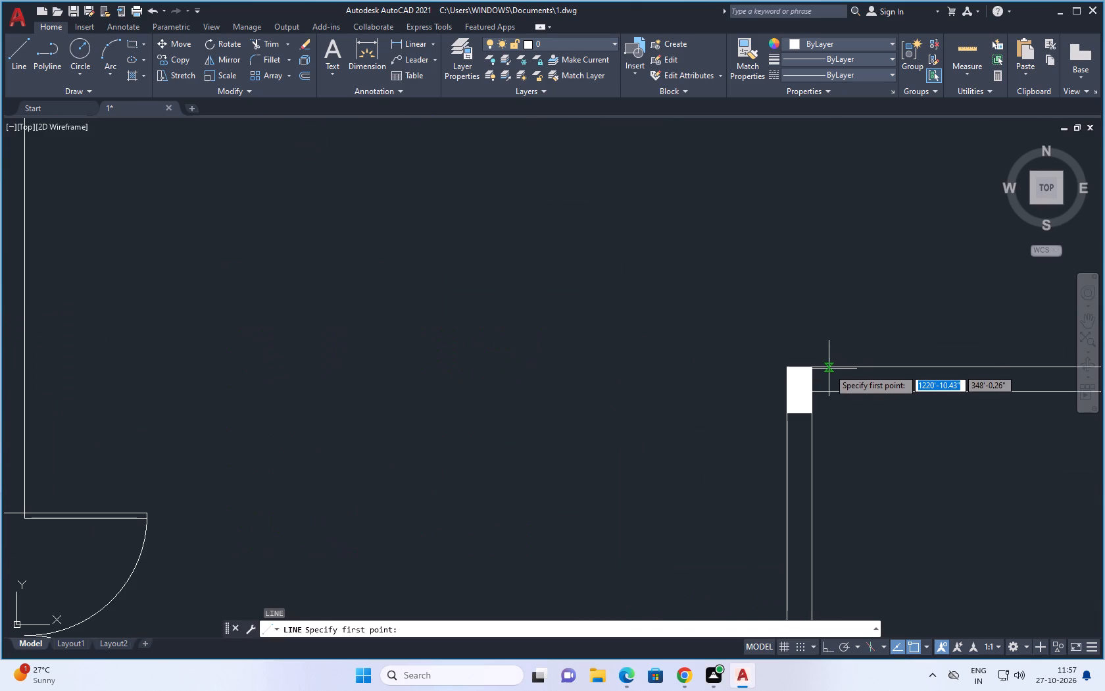
{"action": "scroll", "coordinate": [829, 369], "scroll_direction": "down", "scroll_amount": 4}
{"action": "scroll", "coordinate": [662, 389], "scroll_direction": "down", "scroll_amount": 2}
{"action": "scroll", "coordinate": [312, 395], "scroll_direction": "up", "scroll_amount": 1}
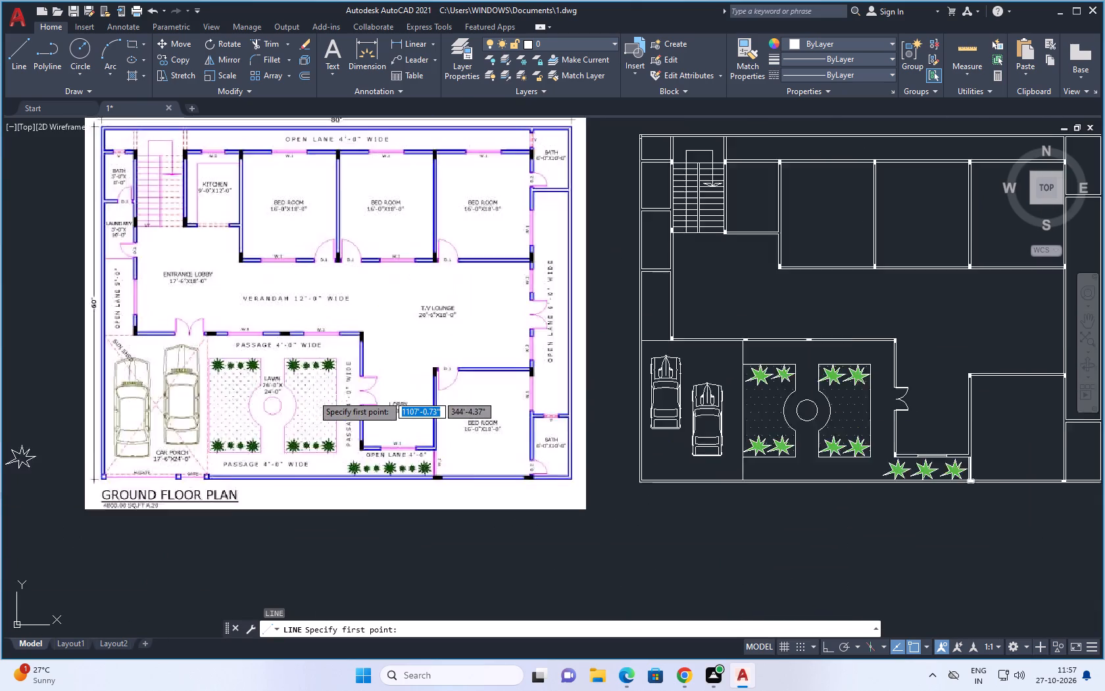
{"action": "scroll", "coordinate": [312, 395], "scroll_direction": "up", "scroll_amount": 1}
{"action": "scroll", "coordinate": [548, 363], "scroll_direction": "down", "scroll_amount": 1}
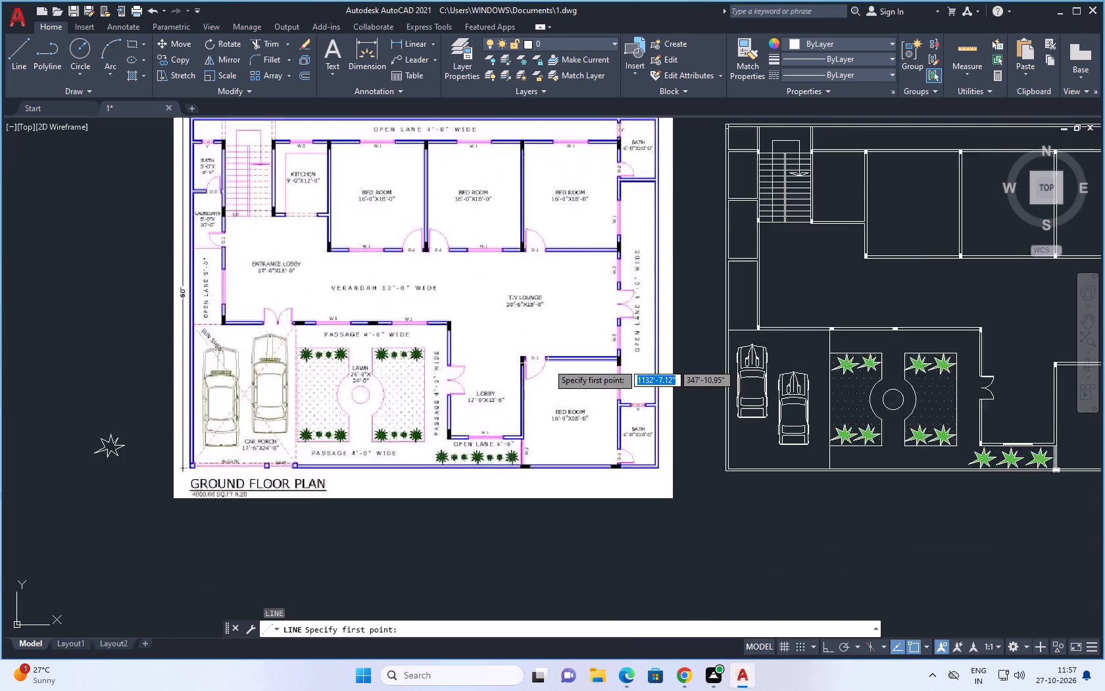
{"action": "scroll", "coordinate": [548, 363], "scroll_direction": "down", "scroll_amount": 1}
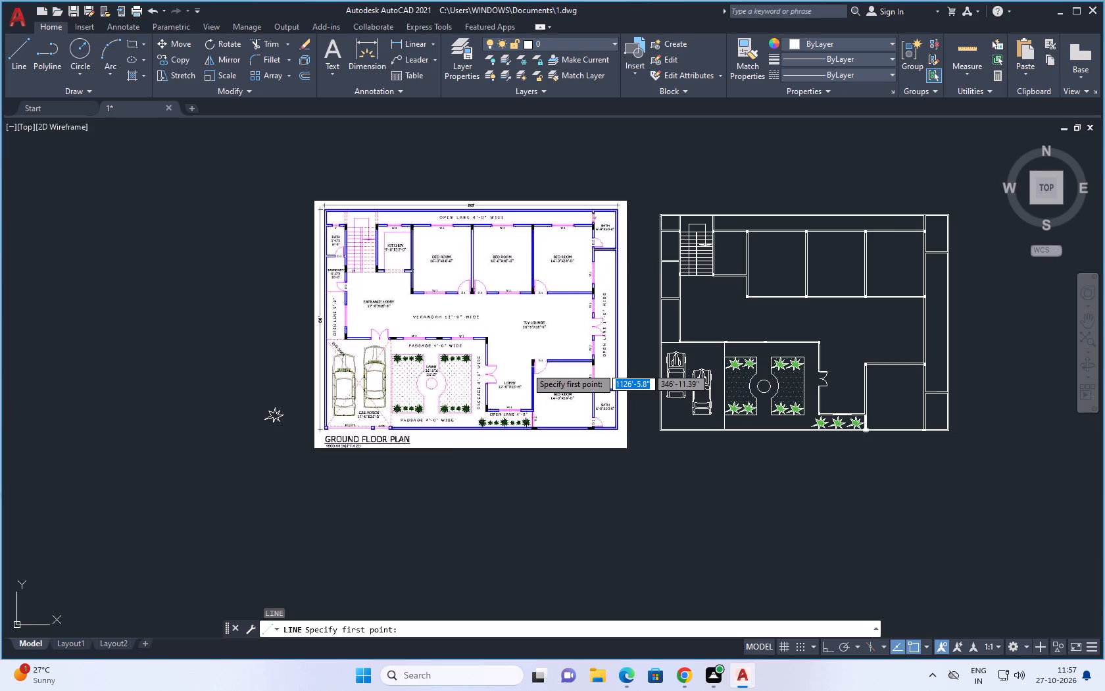
{"action": "scroll", "coordinate": [526, 367], "scroll_direction": "down", "scroll_amount": 1}
{"action": "scroll", "coordinate": [762, 370], "scroll_direction": "up", "scroll_amount": 3}
{"action": "scroll", "coordinate": [687, 353], "scroll_direction": "up", "scroll_amount": 2}
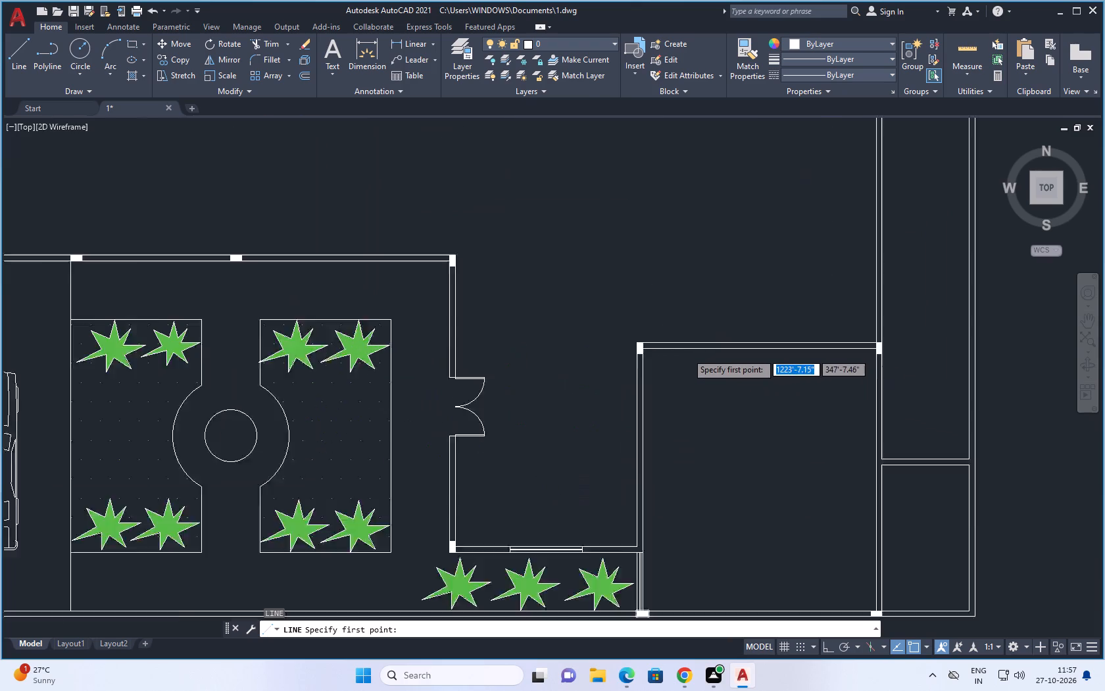
{"action": "left_click", "coordinate": [633, 336]}
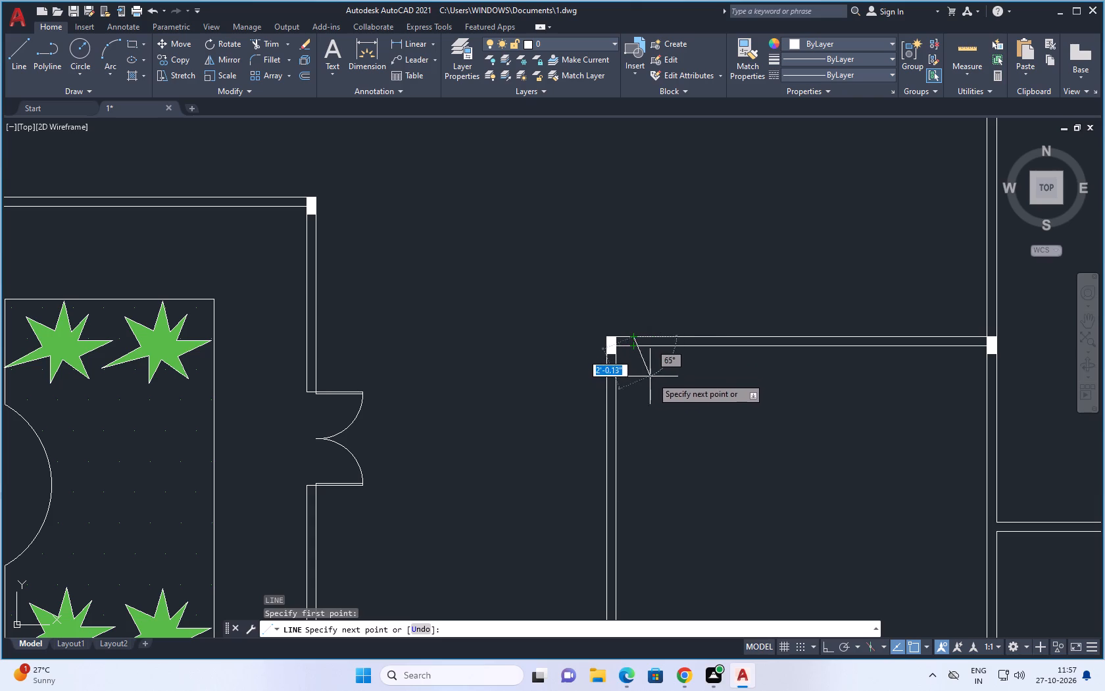
{"action": "left_click", "coordinate": [632, 347]}
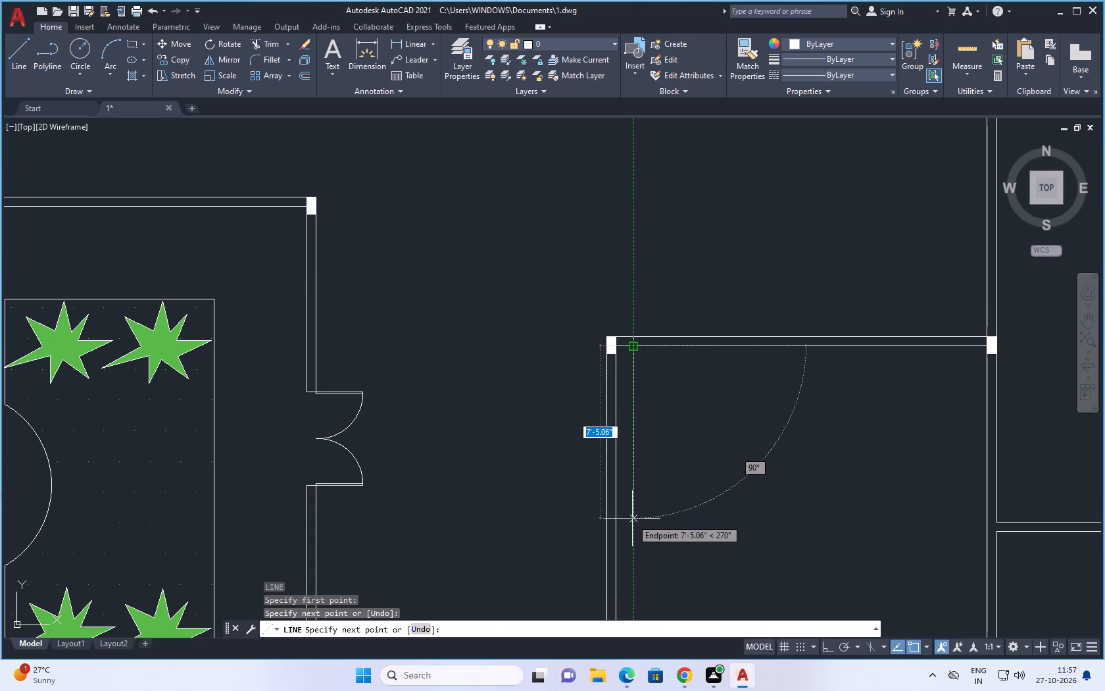
{"action": "key", "text": "F8"}
{"action": "key", "text": "3"}
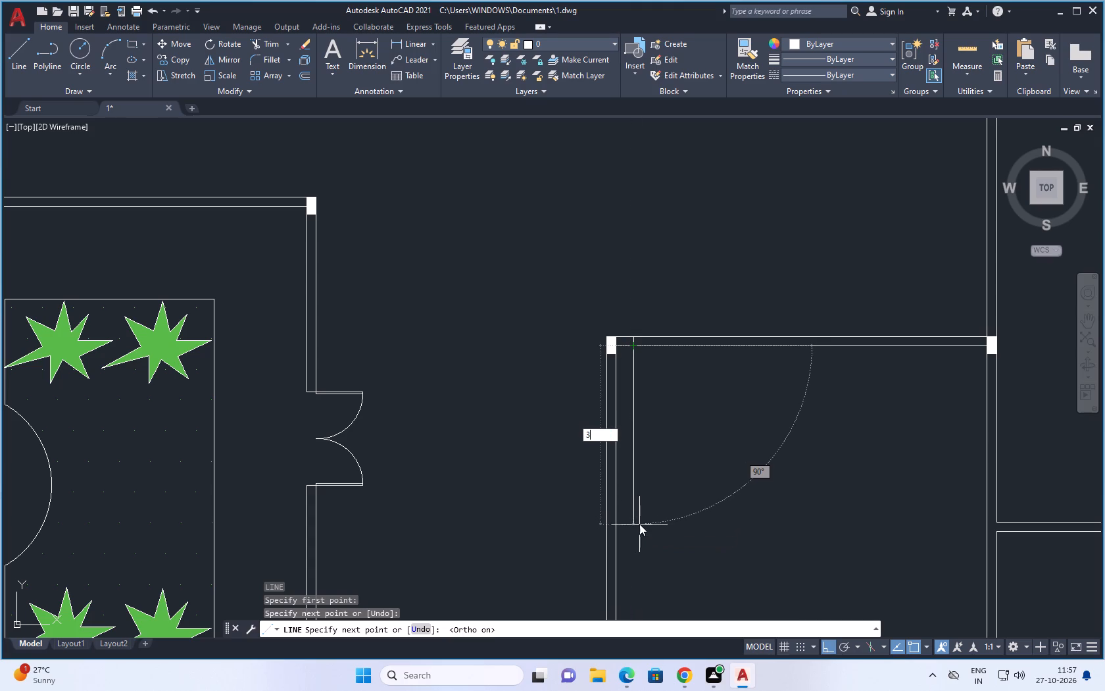
{"action": "type", "text": "'"}
{"action": "key", "text": "space"}
{"action": "key", "text": "Escape"}
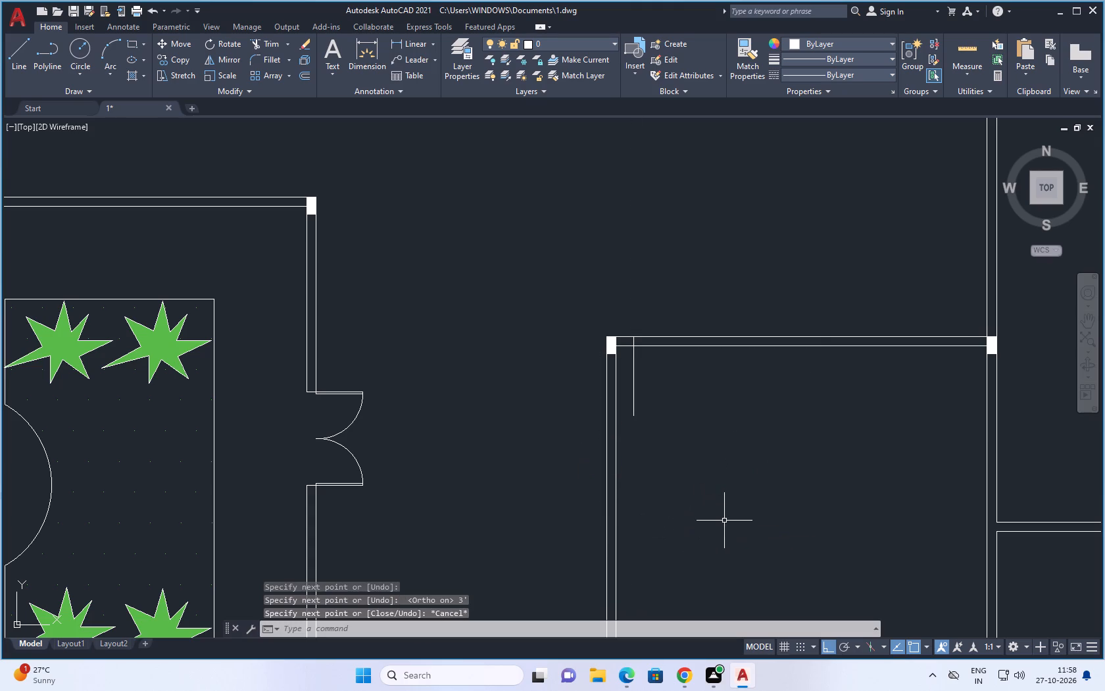
Offset the door's jamb line in the south bedroom's north wall 3' to the east as the opposite jamb.
{"action": "key", "text": "o"}
{"action": "key", "text": "space"}
{"action": "key", "text": "3"}
{"action": "type", "text": "'"}
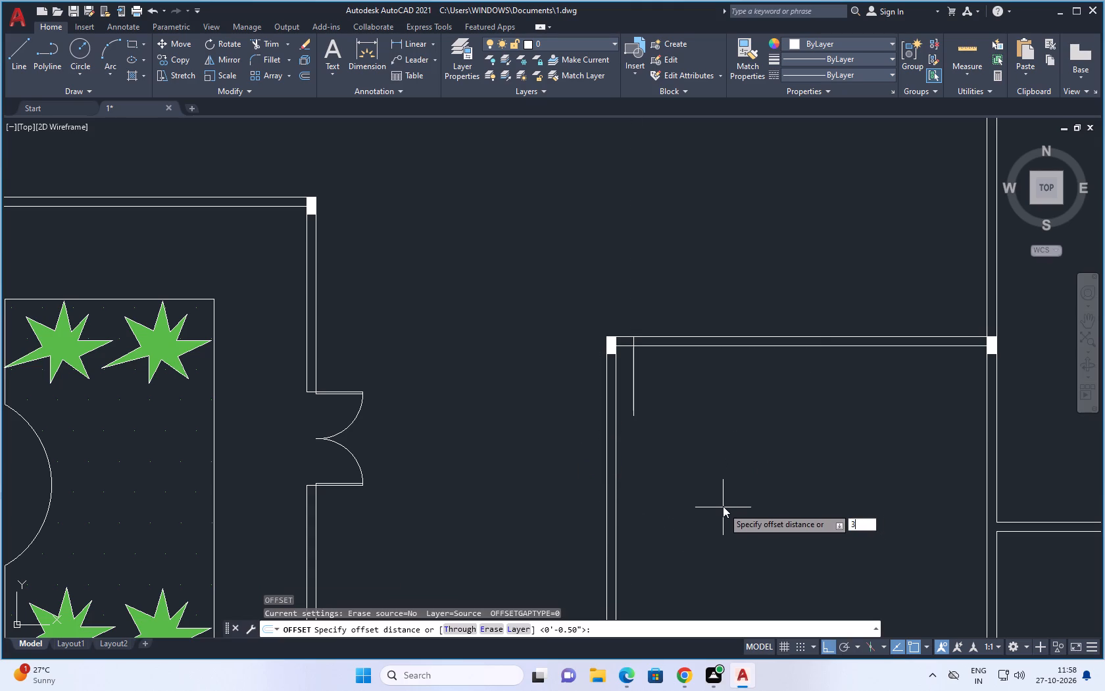
{"action": "key", "text": "space"}
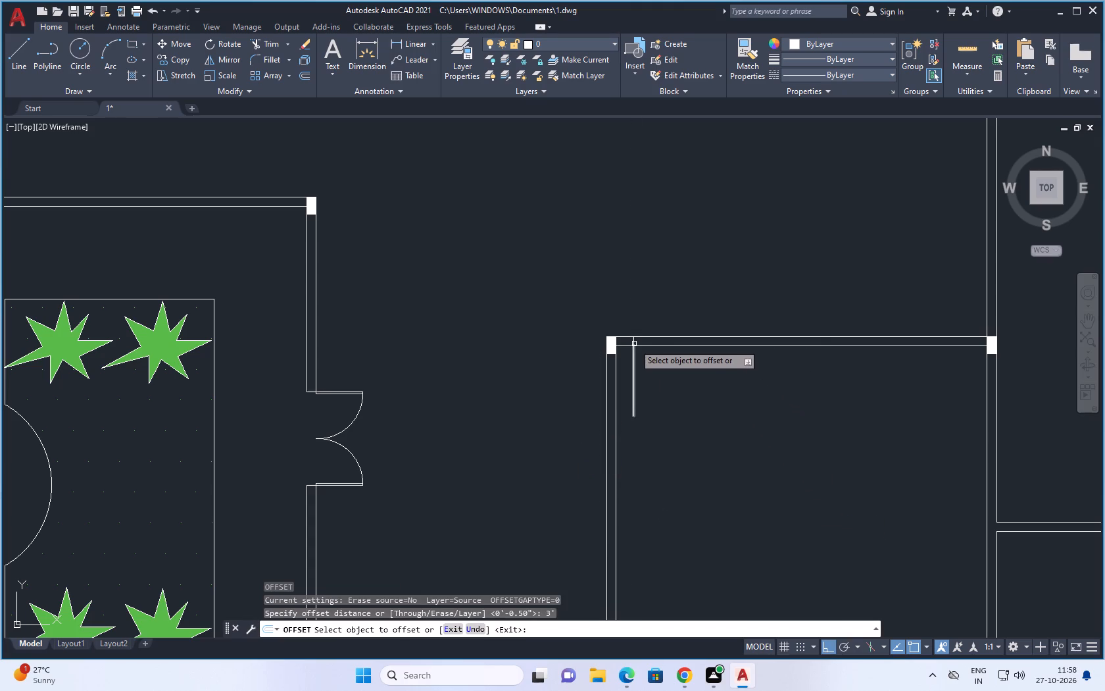
{"action": "left_click", "coordinate": [634, 342]}
{"action": "left_click", "coordinate": [697, 348]}
{"action": "key", "text": "Escape"}
Offset the south bedroom's door leaf line 1" to the east to give the leaf its thickness.
{"action": "type", "text": "o 1"}
{"action": "key", "text": "space"}
{"action": "left_click", "coordinate": [633, 407]}
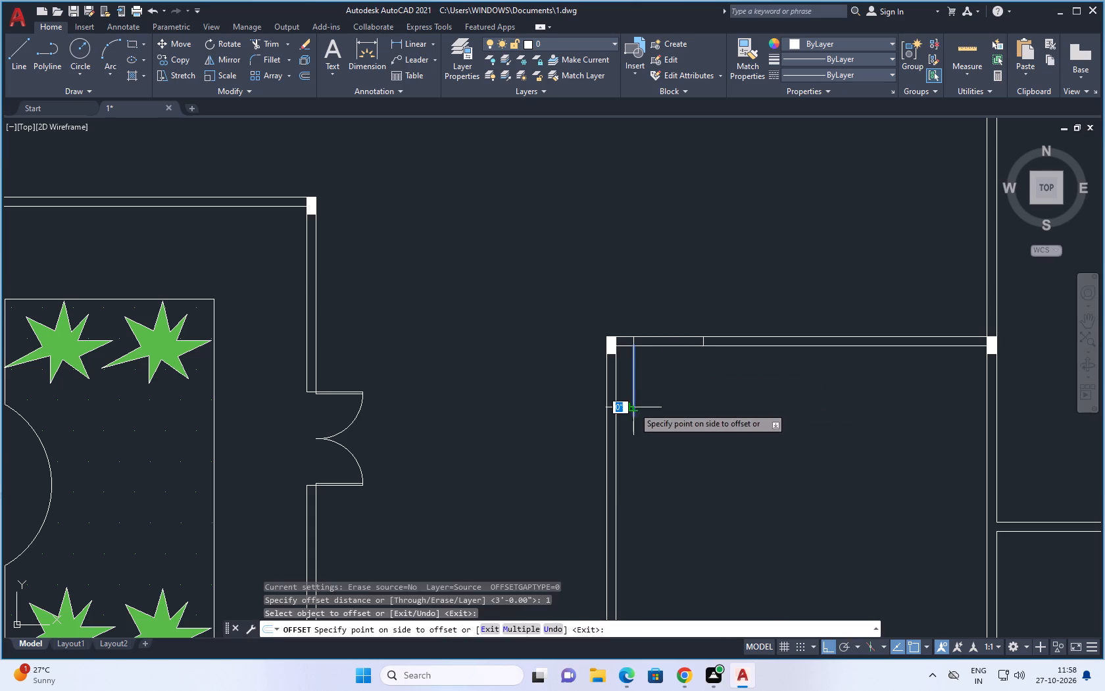
{"action": "left_click", "coordinate": [695, 391]}
{"action": "key", "text": "Escape"}
{"action": "key", "text": "Escape"}
Draw the door swing as a three-point arc from the leaf's south end to the east jamb on the wall's inner face.
{"action": "type", "text": "a"}
{"action": "key", "text": "space"}
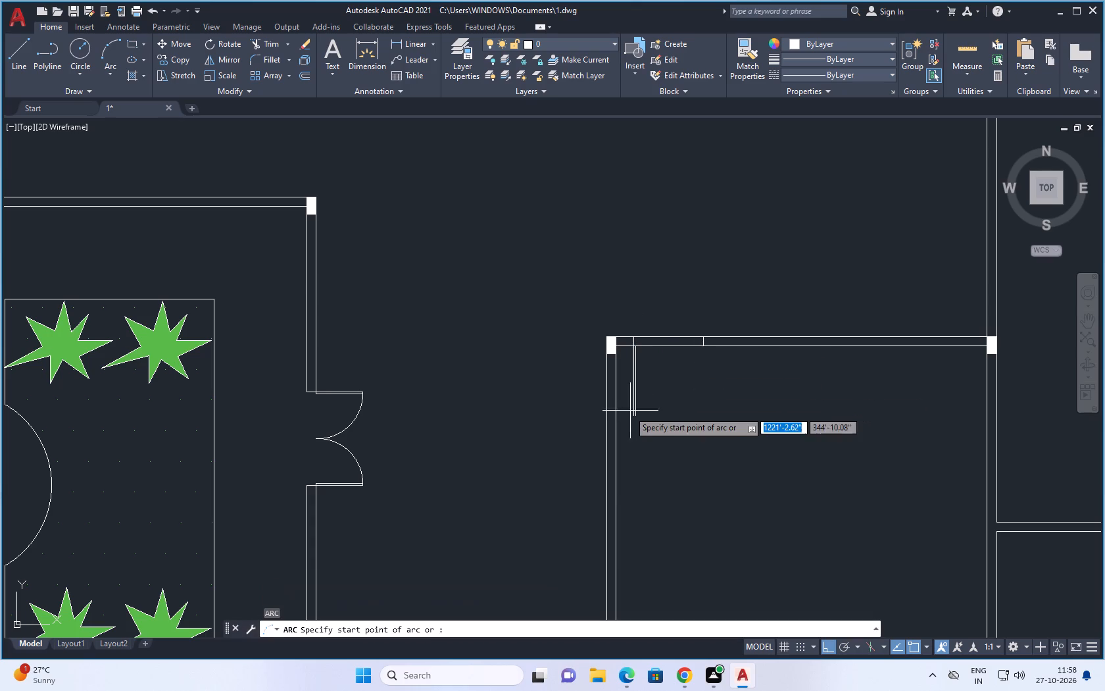
{"action": "scroll", "coordinate": [626, 412], "scroll_direction": "up", "scroll_amount": 3}
{"action": "left_click", "coordinate": [645, 428]}
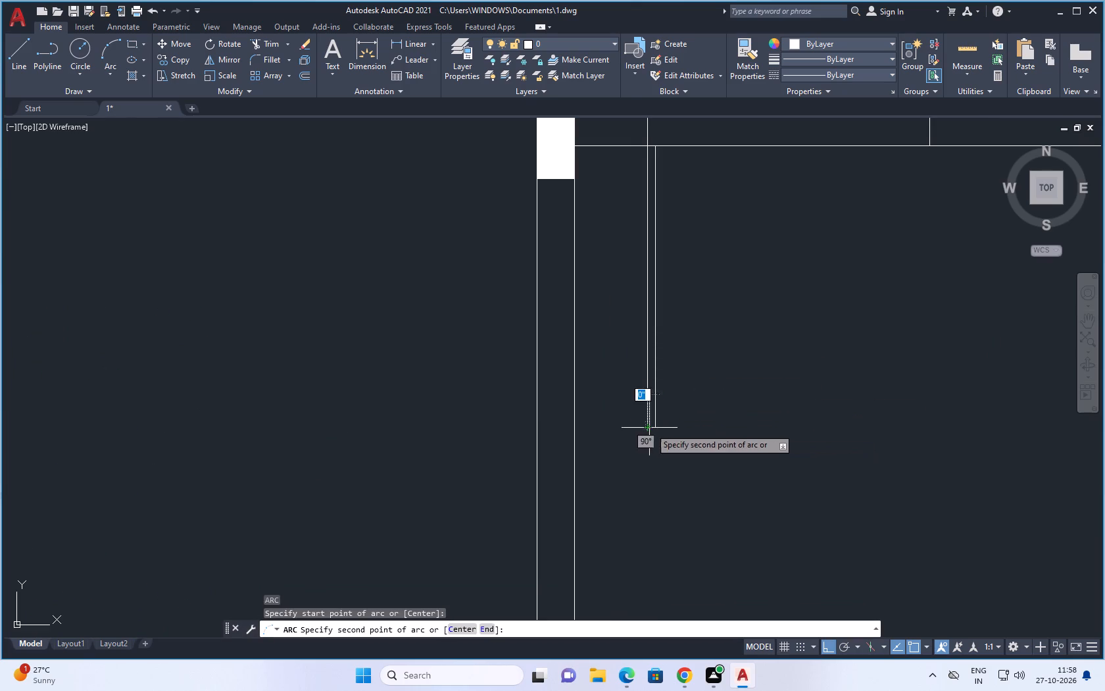
{"action": "left_click", "coordinate": [658, 429]}
{"action": "scroll", "coordinate": [776, 435], "scroll_direction": "down", "scroll_amount": 3}
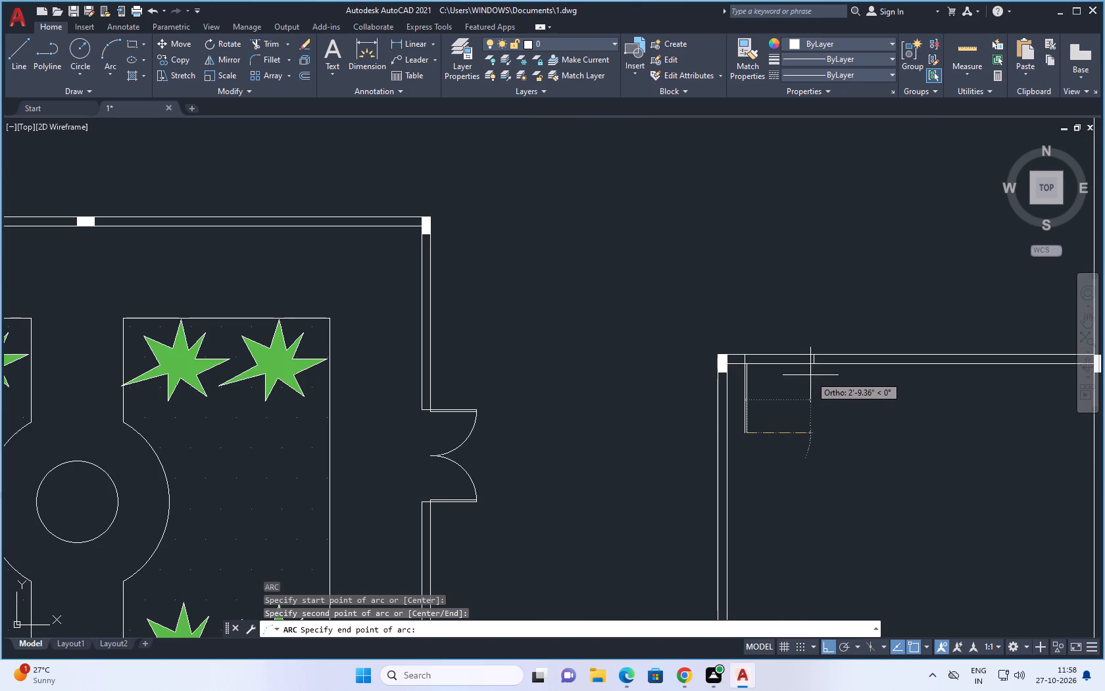
{"action": "left_click", "coordinate": [815, 365]}
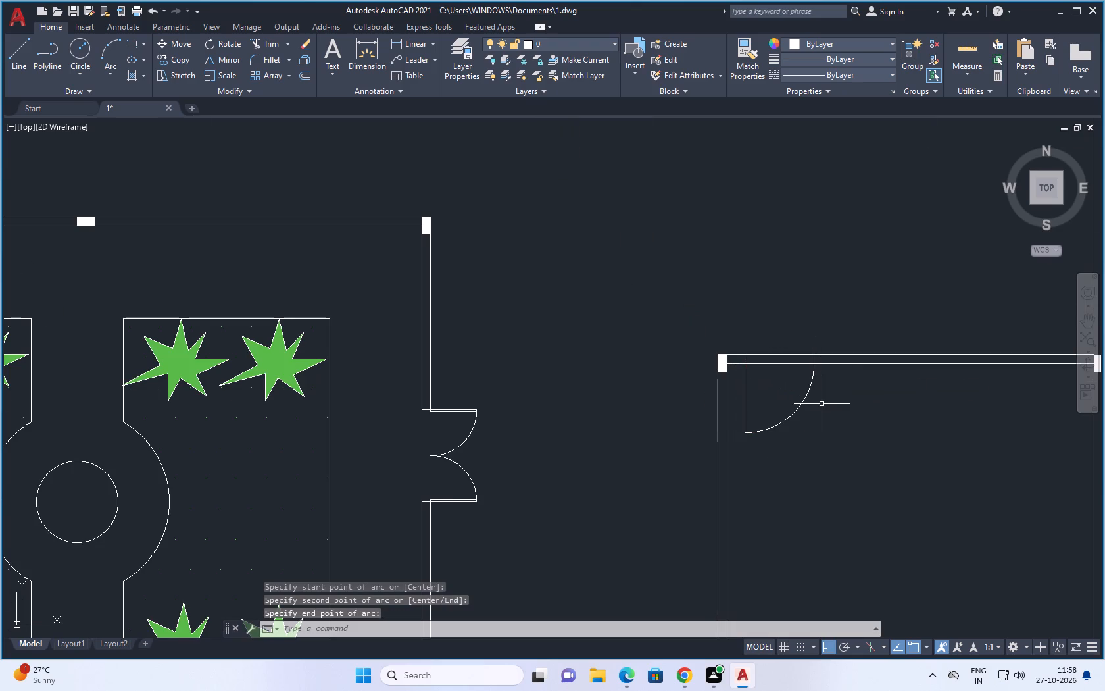
{"action": "key", "text": "Escape"}
{"action": "key", "text": "Escape"}
Trim both wall lines between the door jambs to open the doorway in the south bedroom's north wall.
{"action": "type", "text": "tr"}
{"action": "key", "text": "space"}
{"action": "key", "text": "space"}
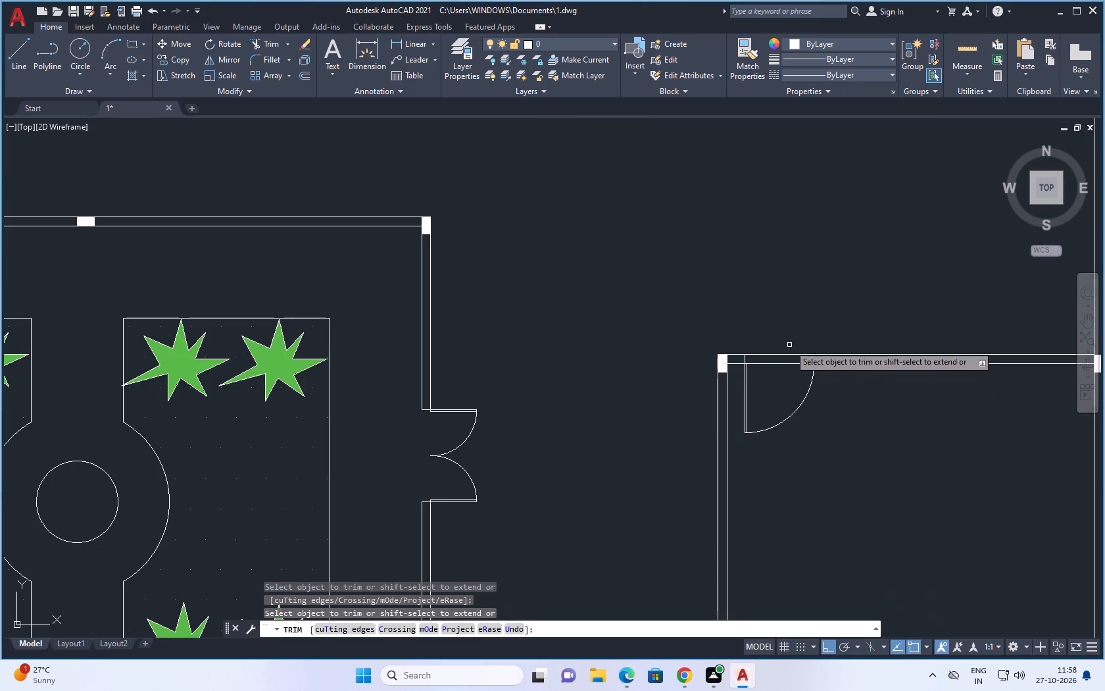
{"action": "left_click_drag", "start_coordinate": [790, 344], "coordinate": [781, 372]}
{"action": "scroll", "coordinate": [781, 372], "scroll_direction": "down", "scroll_amount": 4}
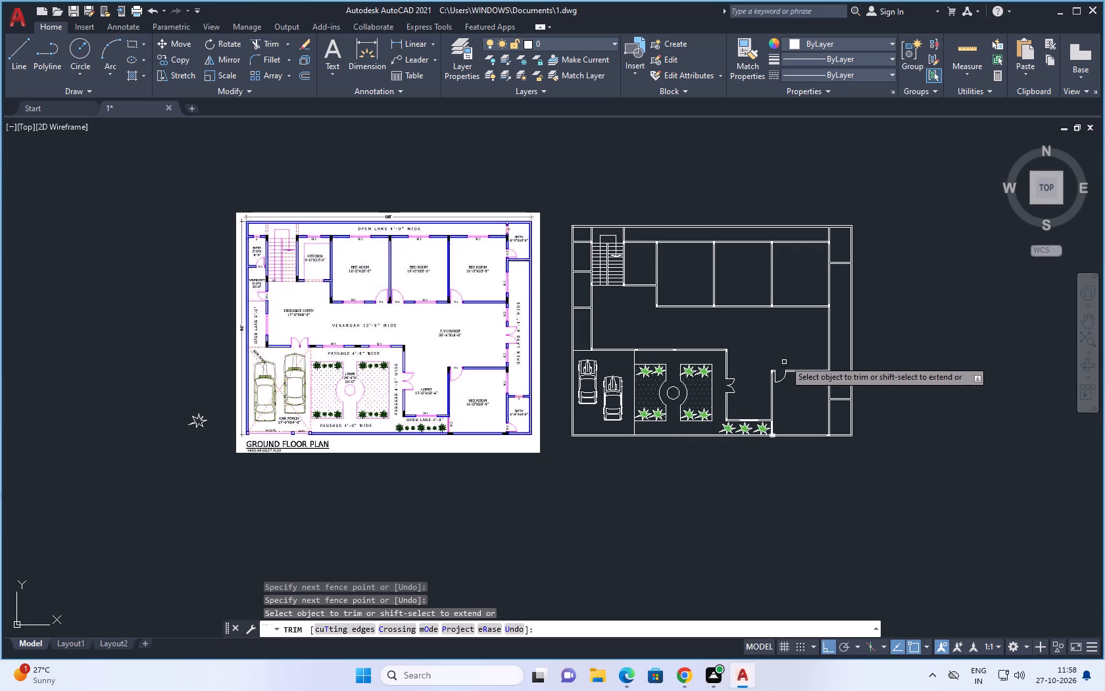
{"action": "scroll", "coordinate": [789, 249], "scroll_direction": "up", "scroll_amount": 2}
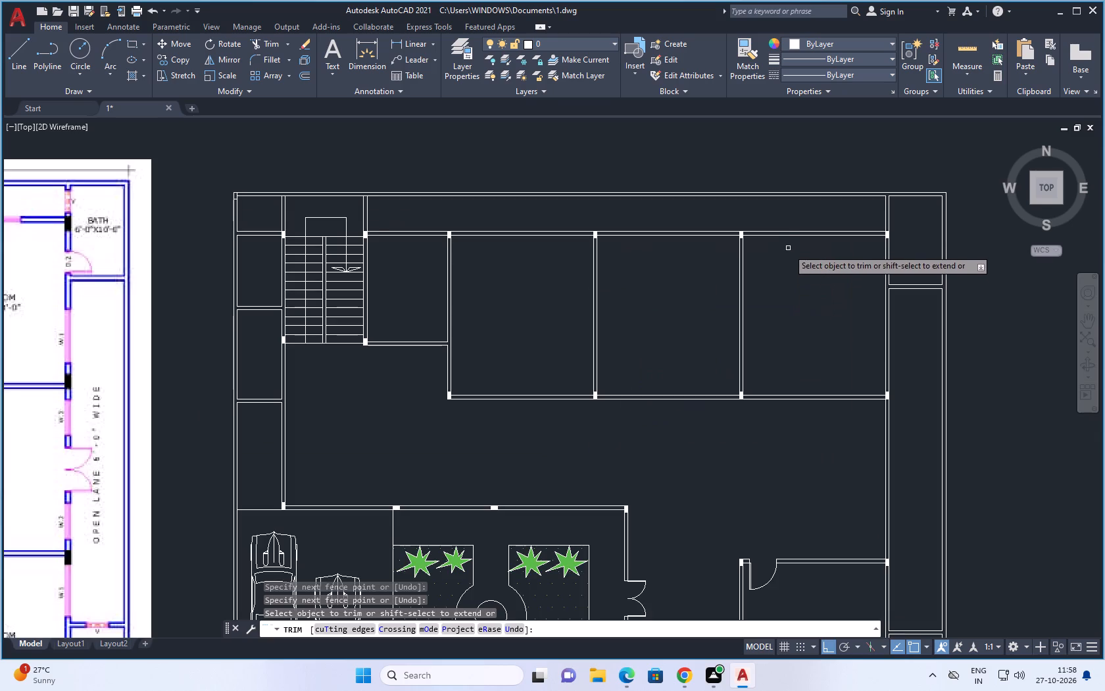
{"action": "key", "text": "Escape"}
Draw a door jamb line across the northeast bedroom's south wall, just east of its southwest corner column.
{"action": "scroll", "coordinate": [783, 285], "scroll_direction": "up", "scroll_amount": 1}
{"action": "type", "text": "l"}
{"action": "key", "text": "space"}
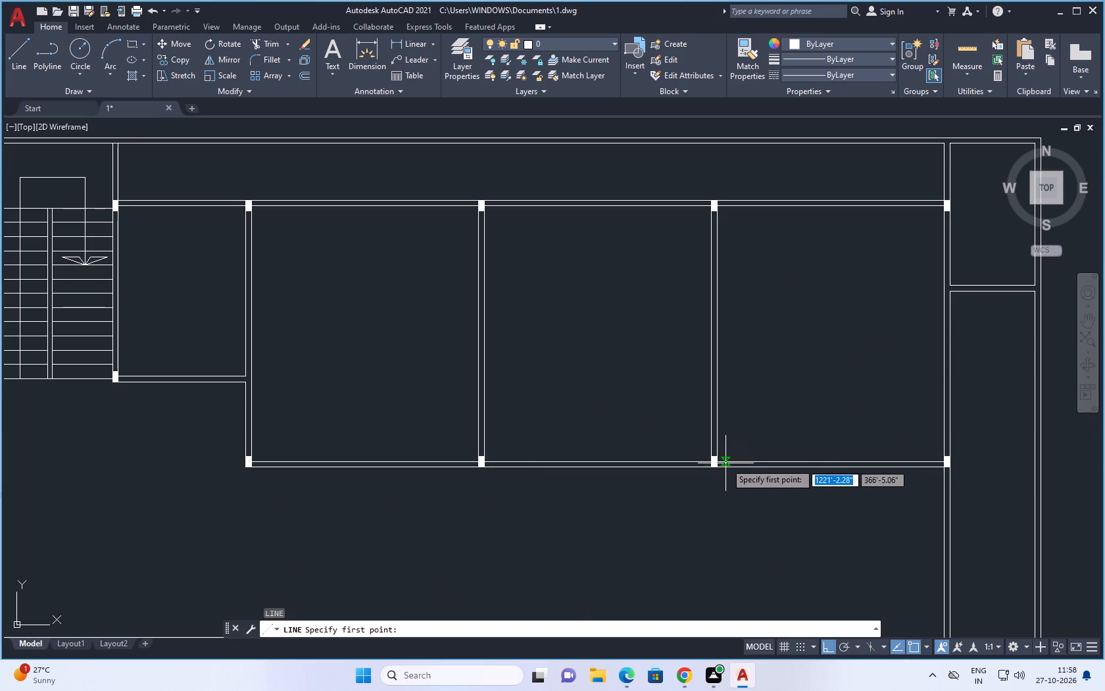
{"action": "scroll", "coordinate": [725, 463], "scroll_direction": "up", "scroll_amount": 3}
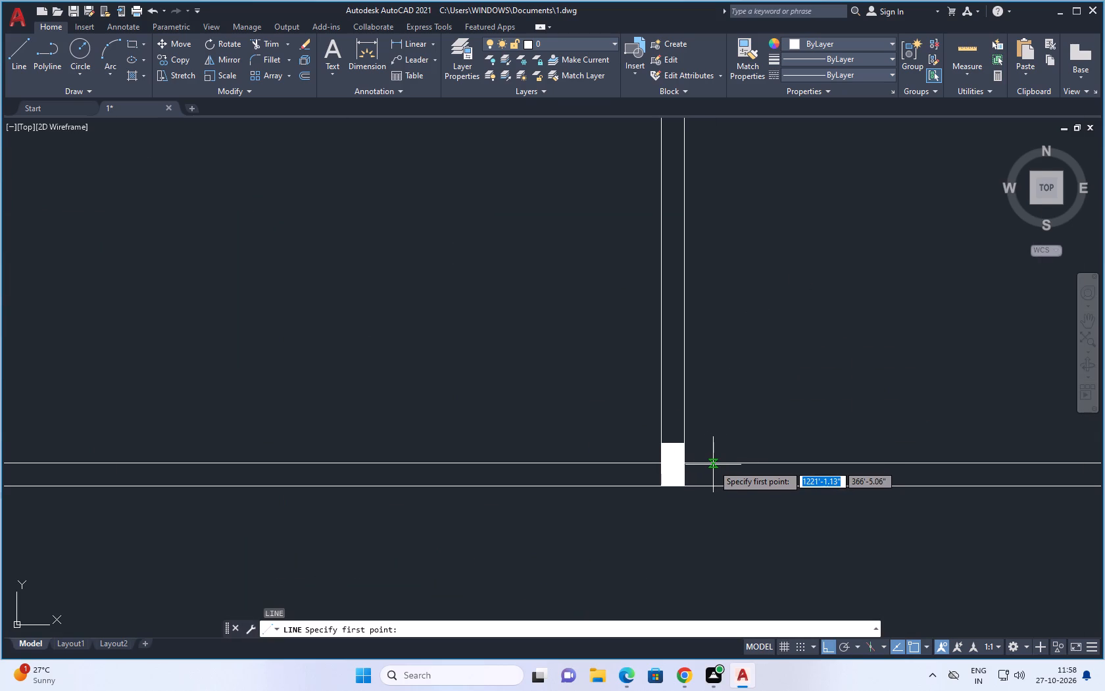
{"action": "left_click", "coordinate": [710, 463]}
{"action": "left_click", "coordinate": [709, 487]}
{"action": "key", "text": "Escape"}
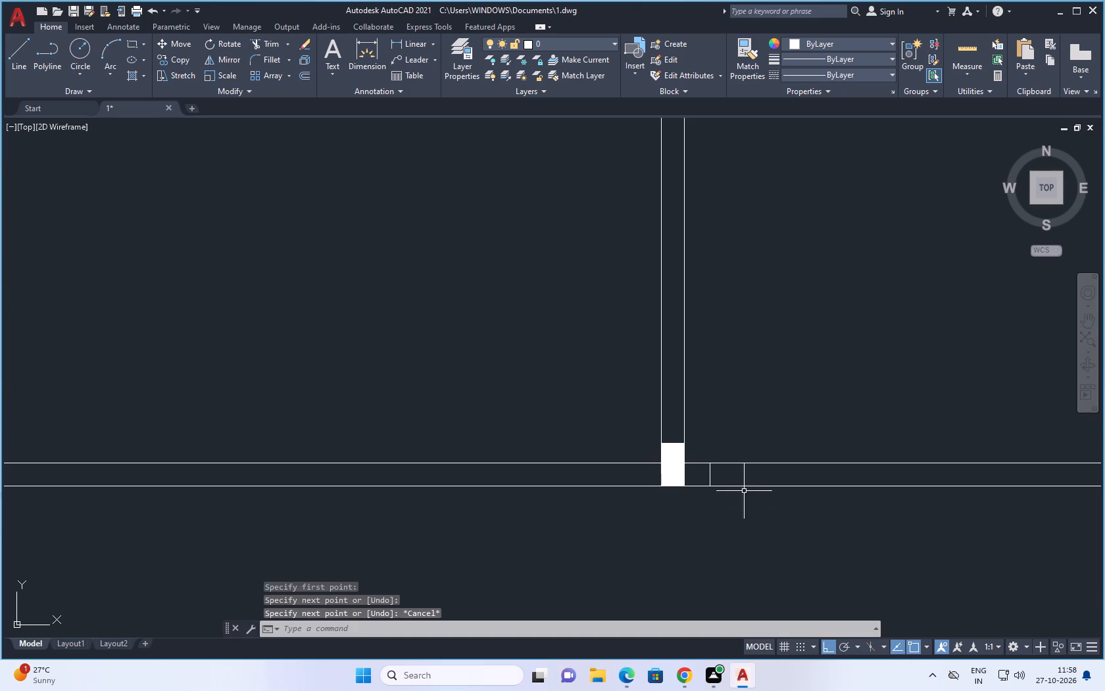
Draw a 3' door leaf line north into the northeast bedroom from the jamb's end on the wall's inner face.
{"action": "key", "text": "l"}
{"action": "key", "text": "space"}
{"action": "left_click", "coordinate": [707, 465]}
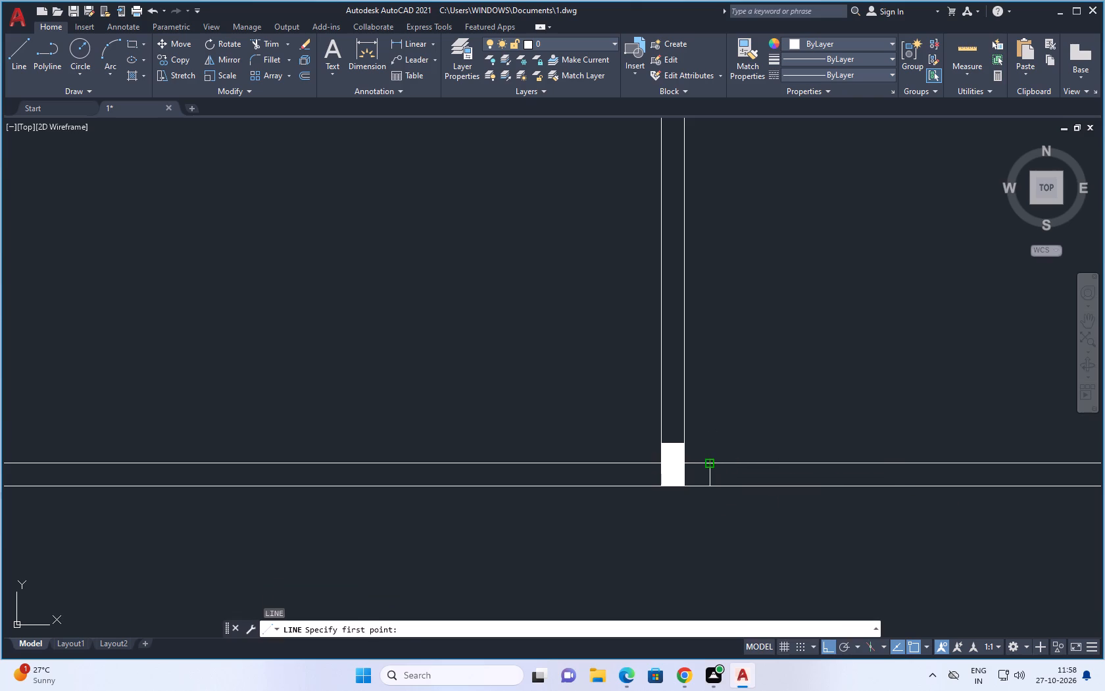
{"action": "type", "text": "3'"}
{"action": "key", "text": "space"}
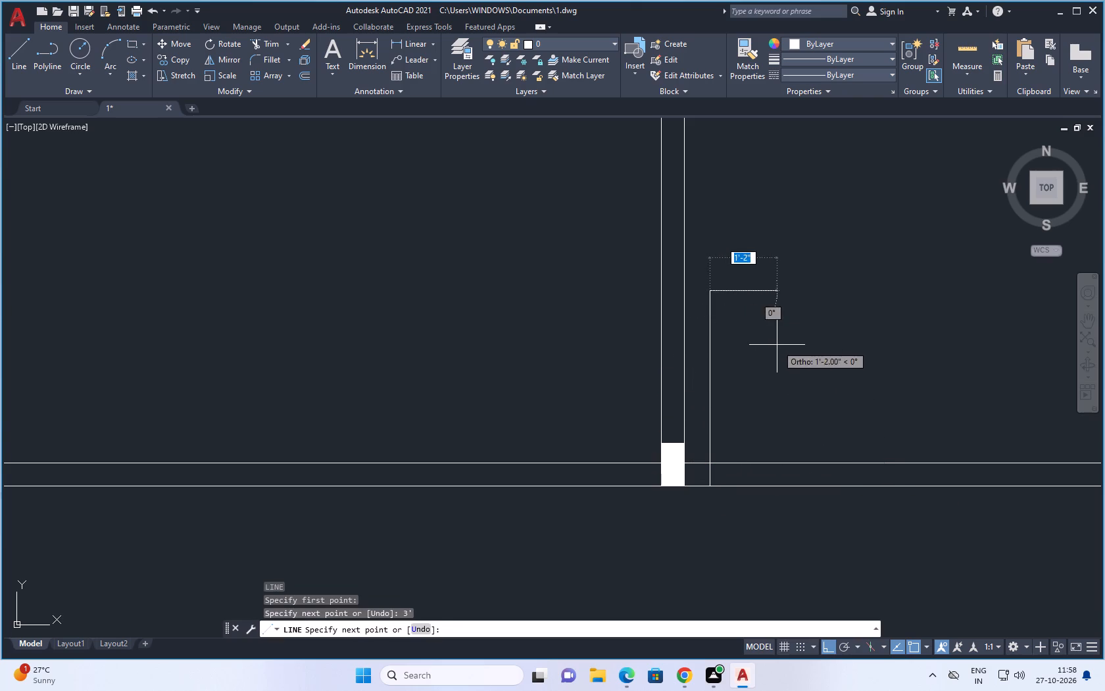
{"action": "key", "text": "Escape"}
{"action": "key", "text": "p"}
{"action": "key", "text": "Escape"}
{"action": "key", "text": "Escape"}
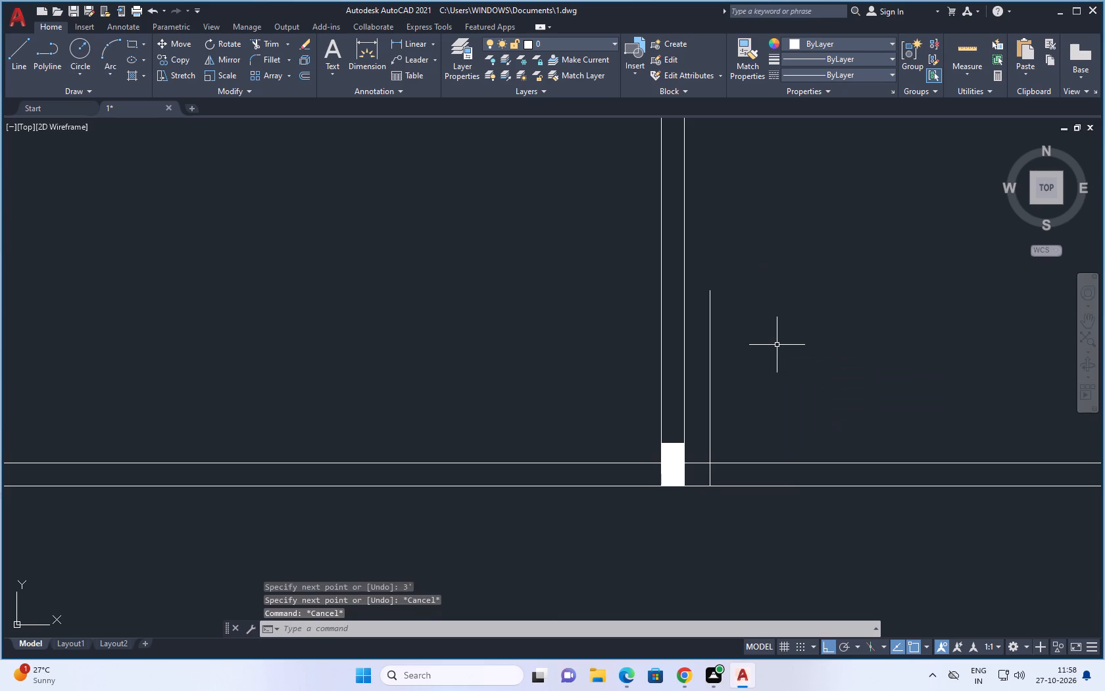
Offset the northeast bedroom's door leaf line 1" to the east to give the leaf its thickness.
{"action": "key", "text": "o"}
{"action": "key", "text": "space"}
{"action": "type", "text": "1"}
{"action": "key", "text": "space"}
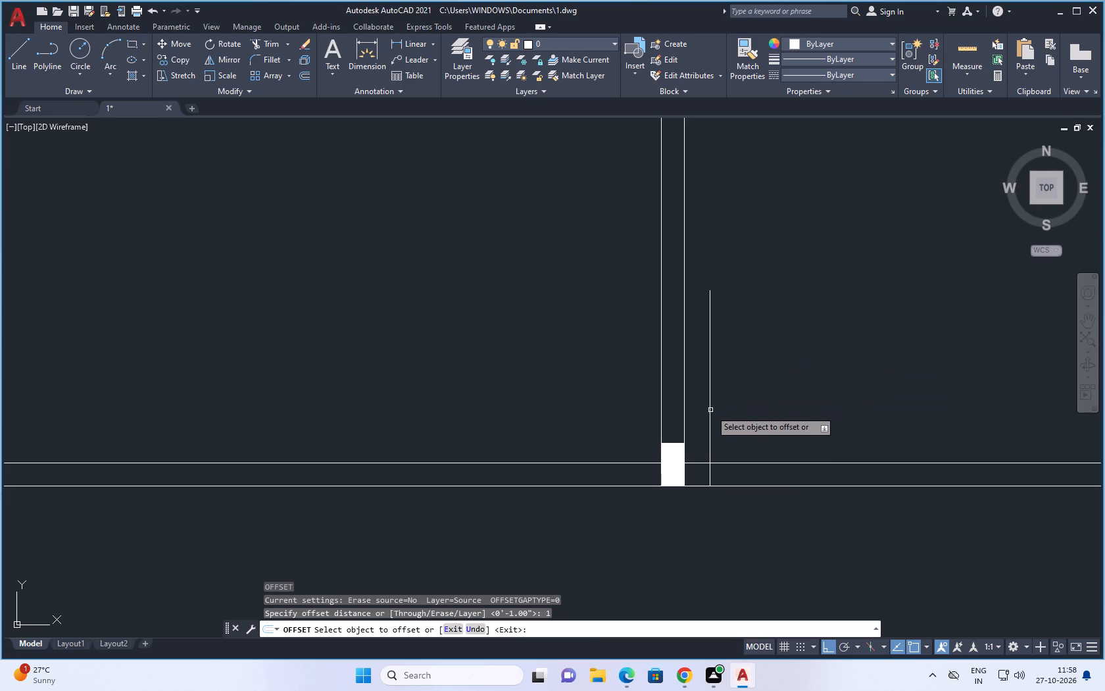
{"action": "left_click", "coordinate": [709, 411]}
{"action": "left_click", "coordinate": [823, 364]}
{"action": "key", "text": "Escape"}
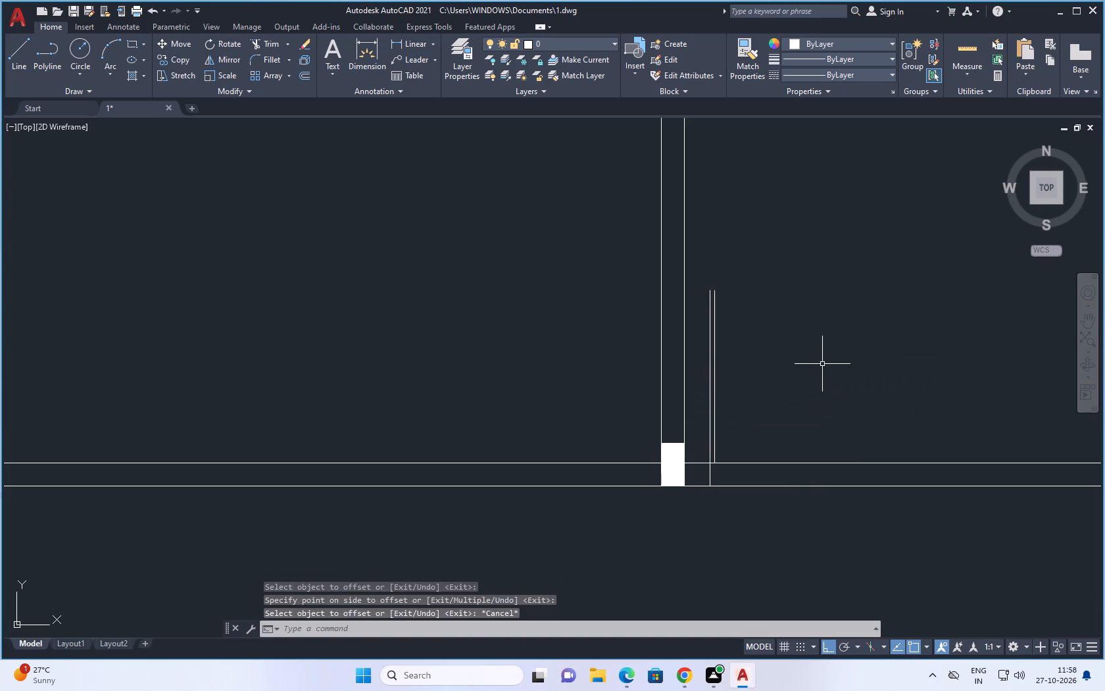
Offset the door's jamb line in the northeast bedroom's south wall 3' to the east as the opposite jamb.
{"action": "key", "text": "o"}
{"action": "key", "text": "space"}
{"action": "type", "text": "3'"}
{"action": "key", "text": "space"}
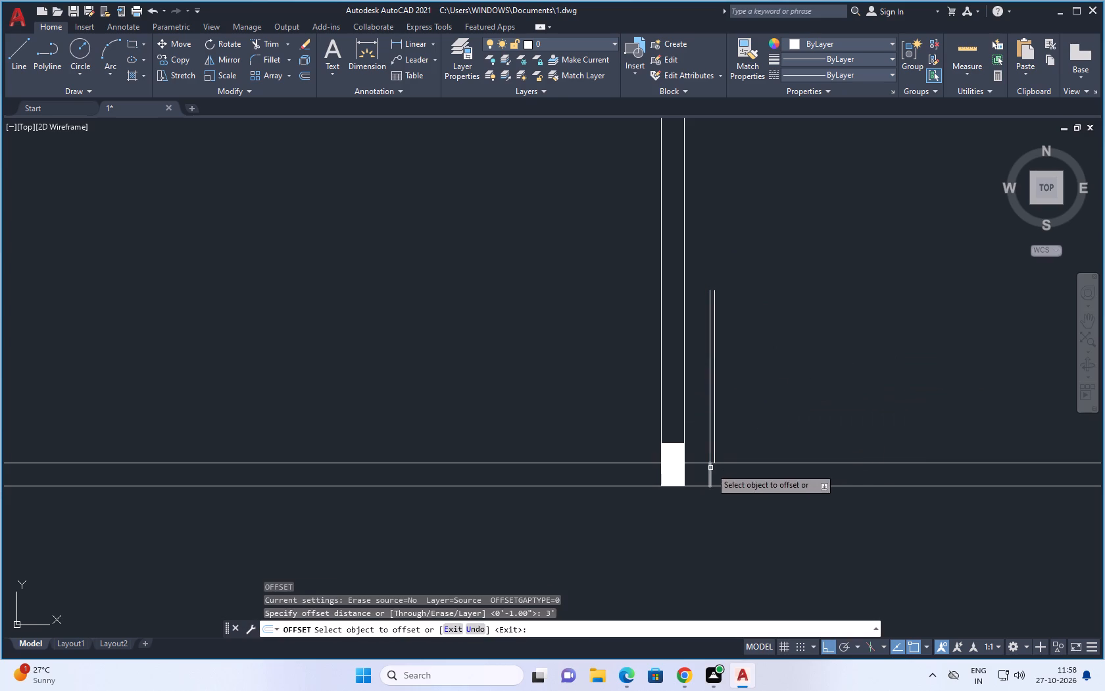
{"action": "left_click", "coordinate": [710, 469]}
{"action": "left_click", "coordinate": [850, 469]}
{"action": "key", "text": "Escape"}
{"action": "key", "text": "Escape"}
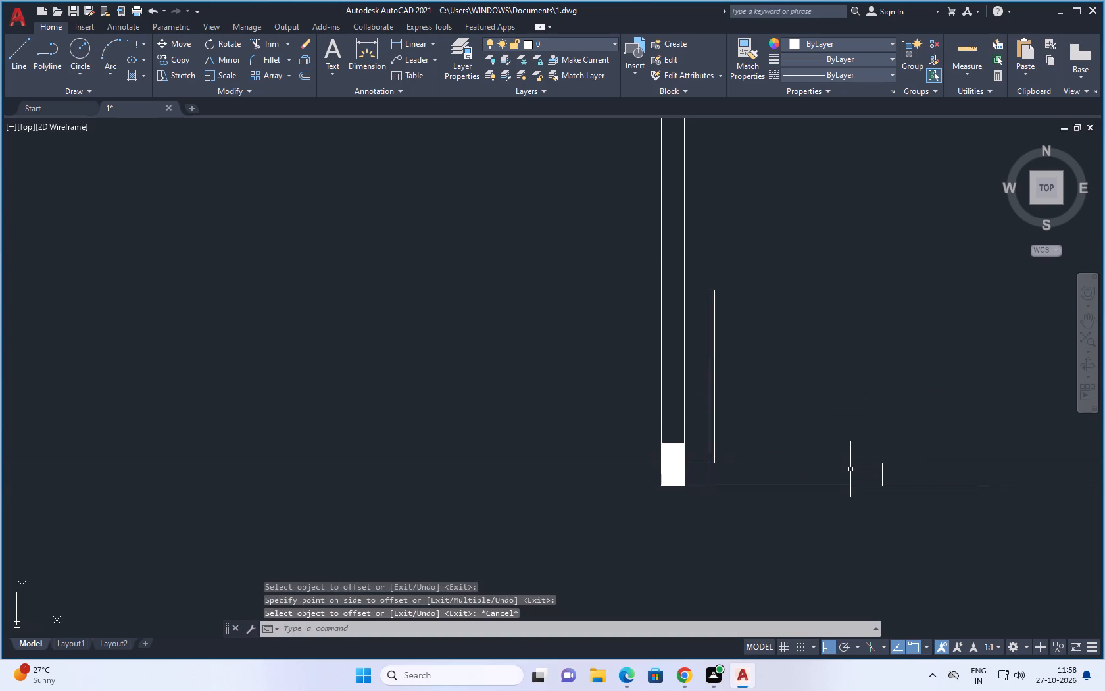
Draw the northeast bedroom's door swing as a three-point arc from the leaf's north end to the east jamb on the wall's inner face.
{"action": "type", "text": "a"}
{"action": "key", "text": "space"}
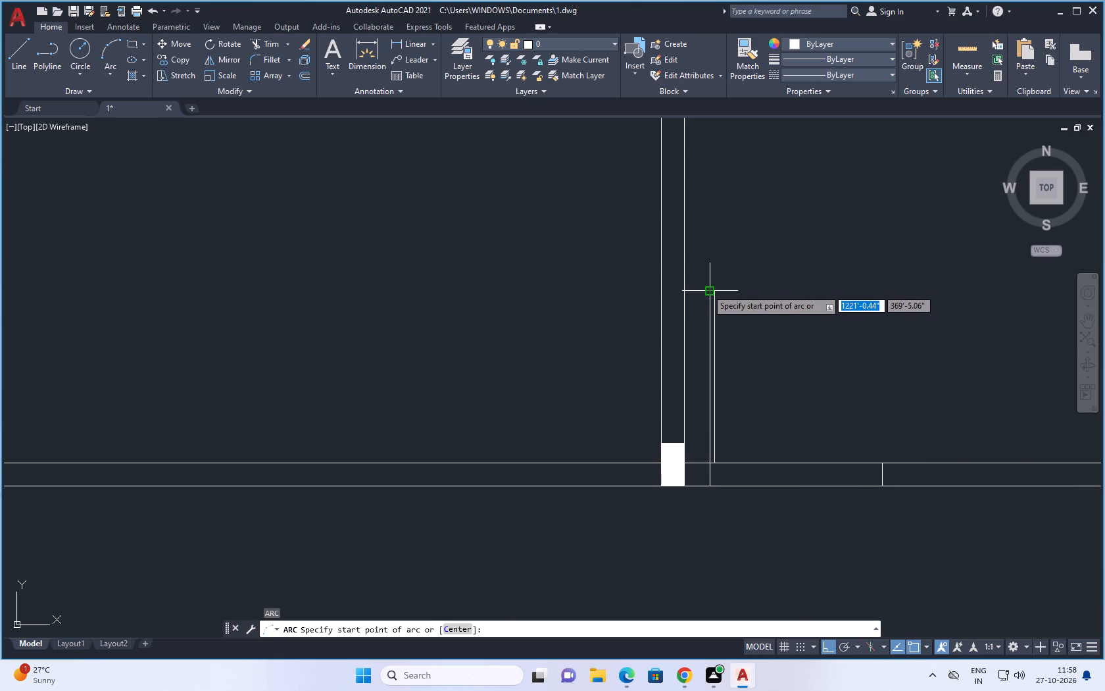
{"action": "left_click", "coordinate": [708, 290]}
{"action": "left_click", "coordinate": [716, 290]}
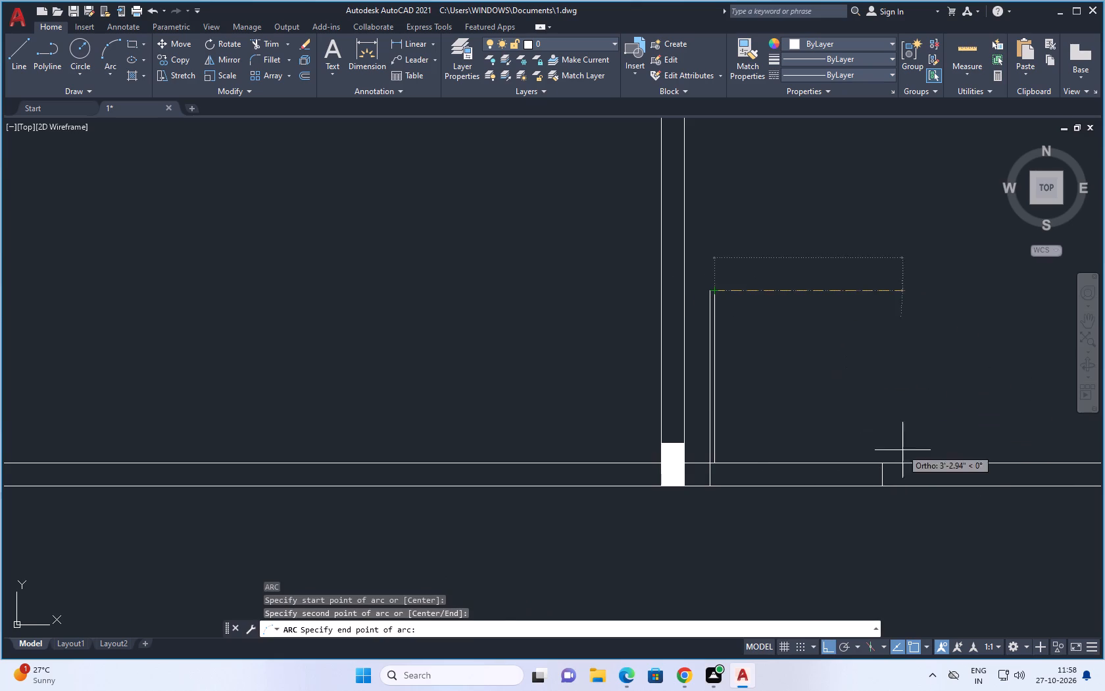
{"action": "left_click", "coordinate": [883, 460]}
{"action": "key", "text": "Escape"}
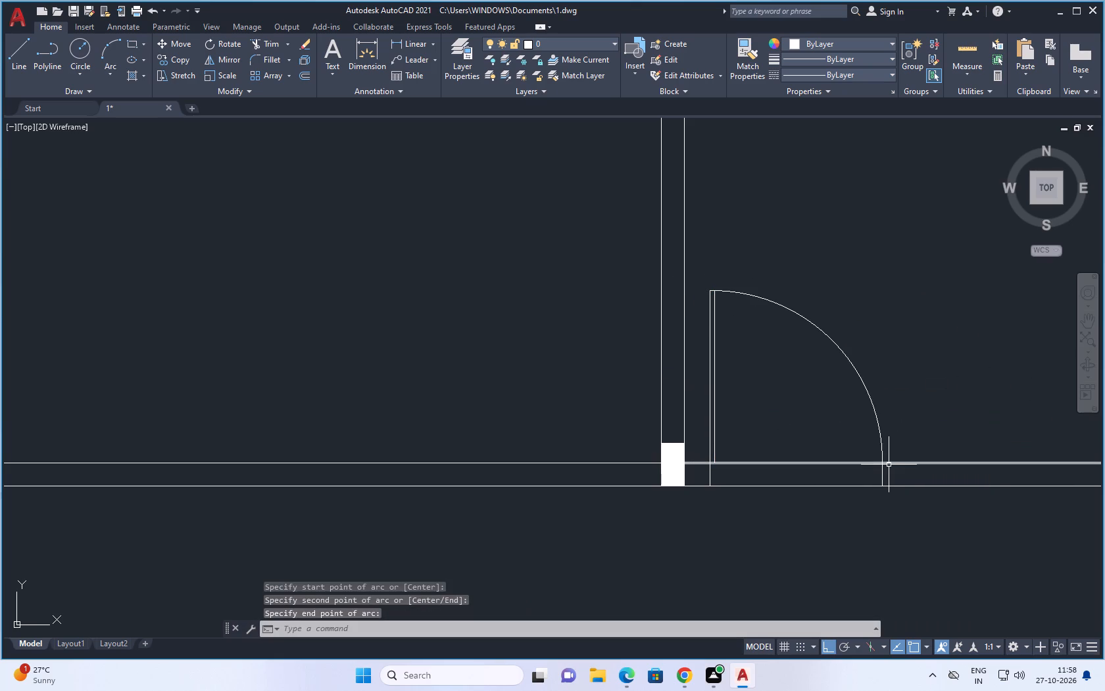
{"action": "key", "text": "Escape"}
Trim both wall lines between the door jambs to open the doorway in the northeast bedroom's south wall.
{"action": "key", "text": "t"}
{"action": "key", "text": "r"}
{"action": "key", "text": "space"}
{"action": "key", "text": "space"}
{"action": "left_click_drag", "start_coordinate": [839, 434], "coordinate": [839, 438]}
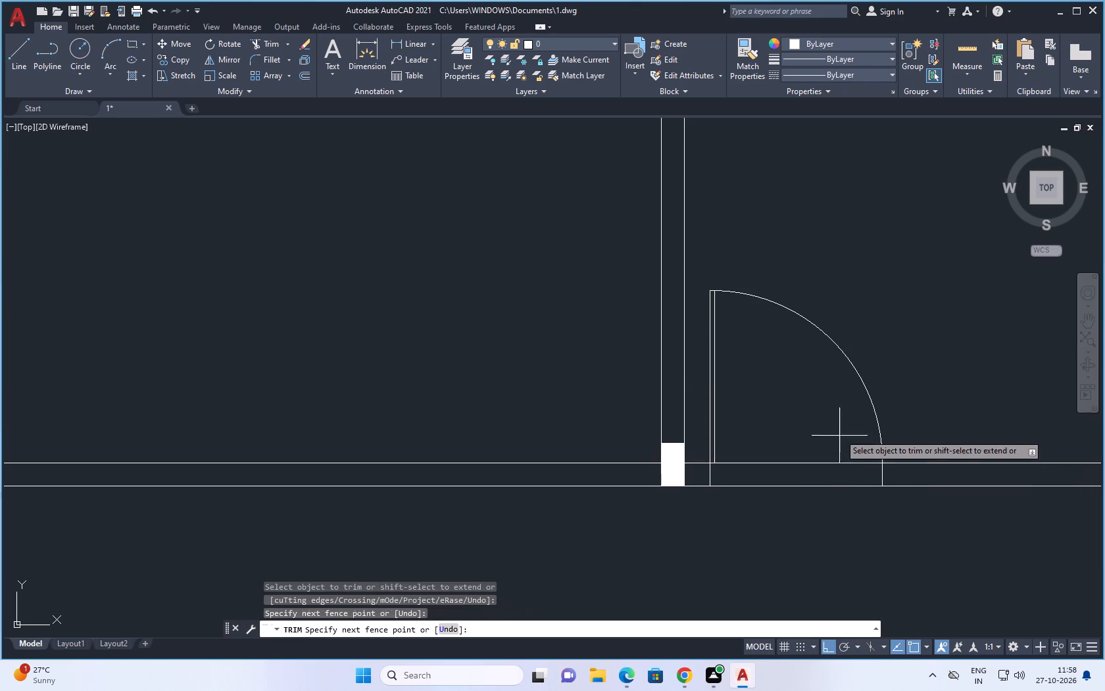
{"action": "left_click_drag", "start_coordinate": [839, 438], "coordinate": [808, 510]}
{"action": "scroll", "coordinate": [824, 430], "scroll_direction": "down", "scroll_amount": 5}
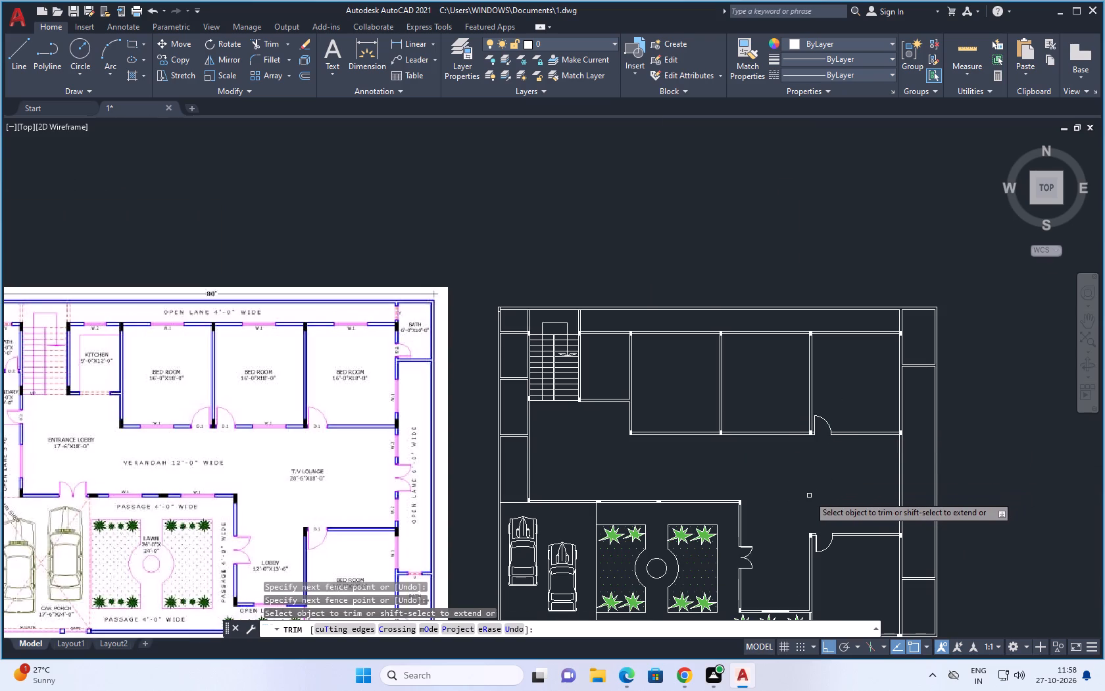
{"action": "scroll", "coordinate": [670, 384], "scroll_direction": "up", "scroll_amount": 2}
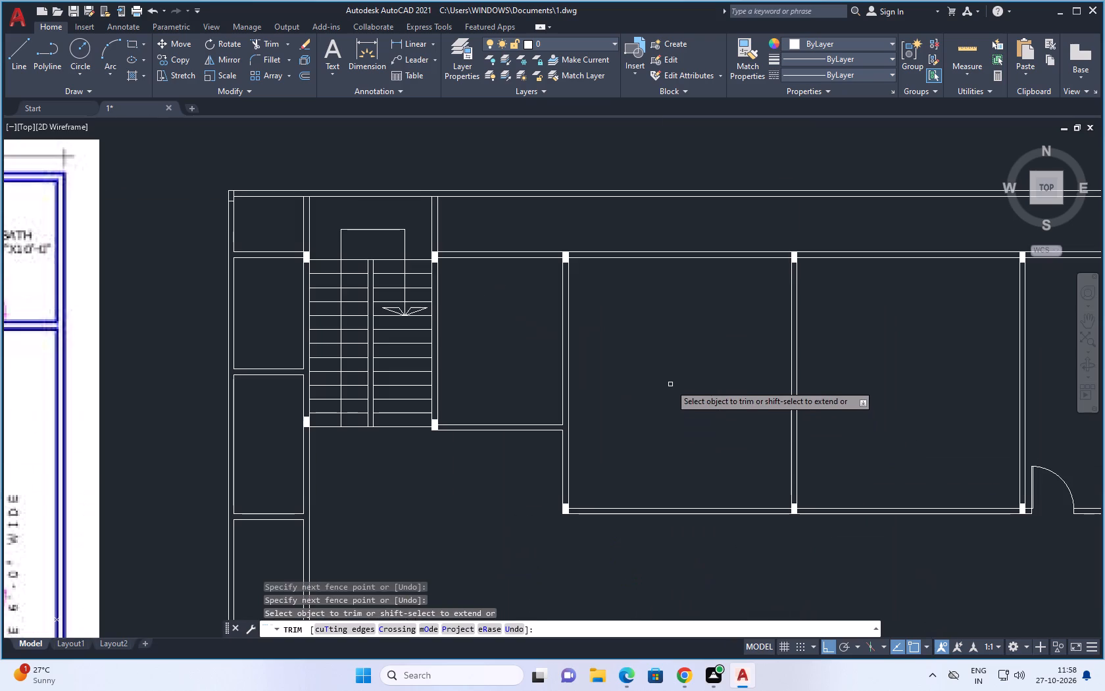
{"action": "key", "text": "Escape"}
Draw a door jamb line across the middle north bedroom's south wall, just east of its southwest corner column.
{"action": "type", "text": "l"}
{"action": "key", "text": "space"}
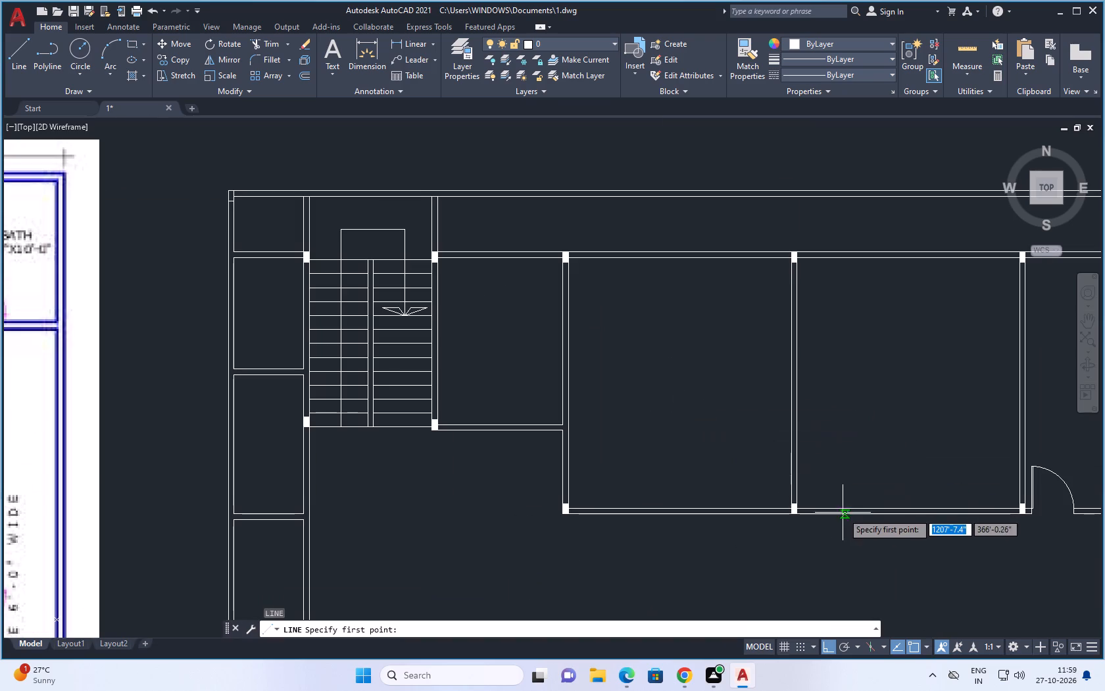
{"action": "scroll", "coordinate": [811, 503], "scroll_direction": "up", "scroll_amount": 3}
{"action": "left_click", "coordinate": [768, 526]}
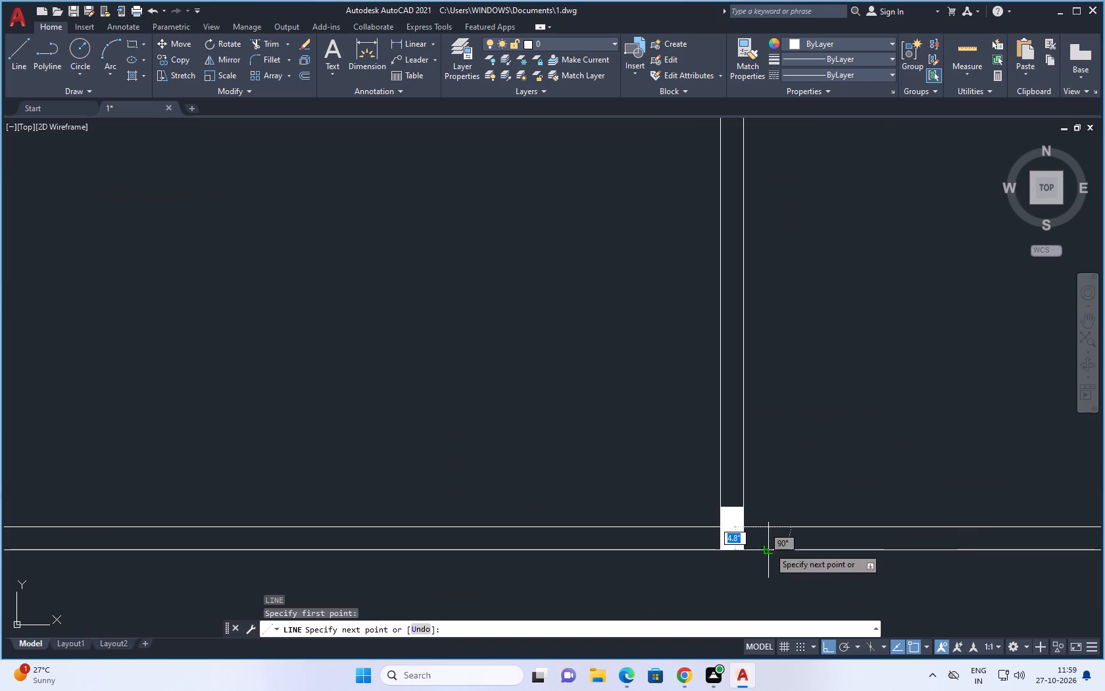
{"action": "left_click", "coordinate": [770, 550]}
{"action": "scroll", "coordinate": [800, 448], "scroll_direction": "down", "scroll_amount": 2}
{"action": "key", "text": "Escape"}
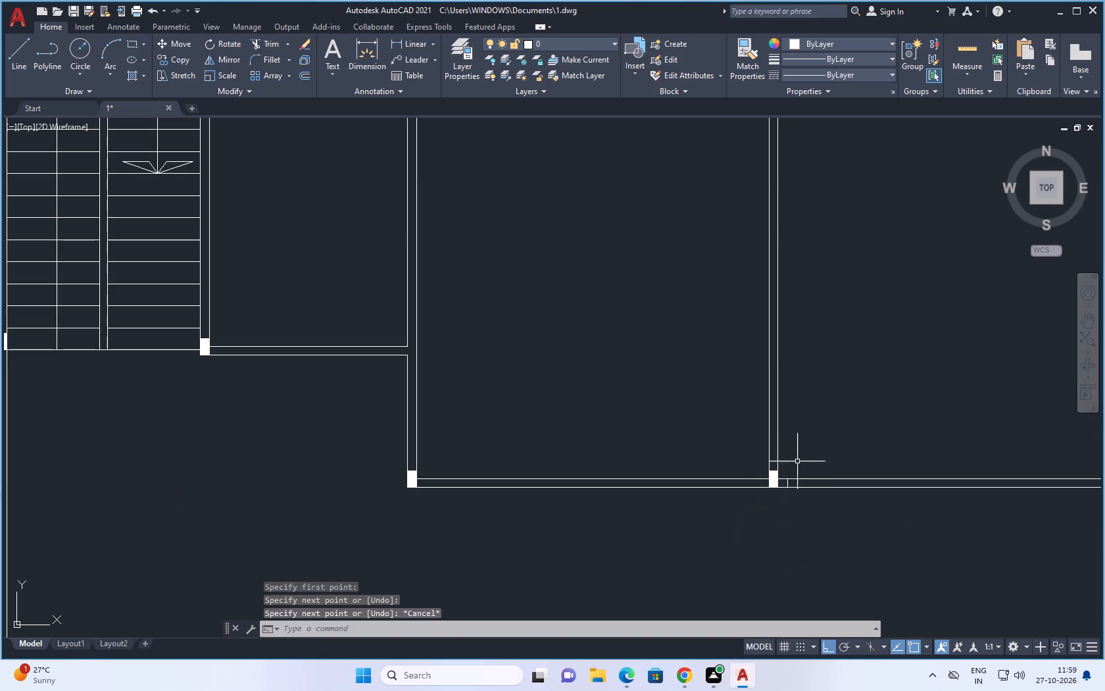
Draw a 3' door leaf line north into the middle bedroom from the jamb's end on the wall's inner face.
{"action": "key", "text": "l"}
{"action": "key", "text": "space"}
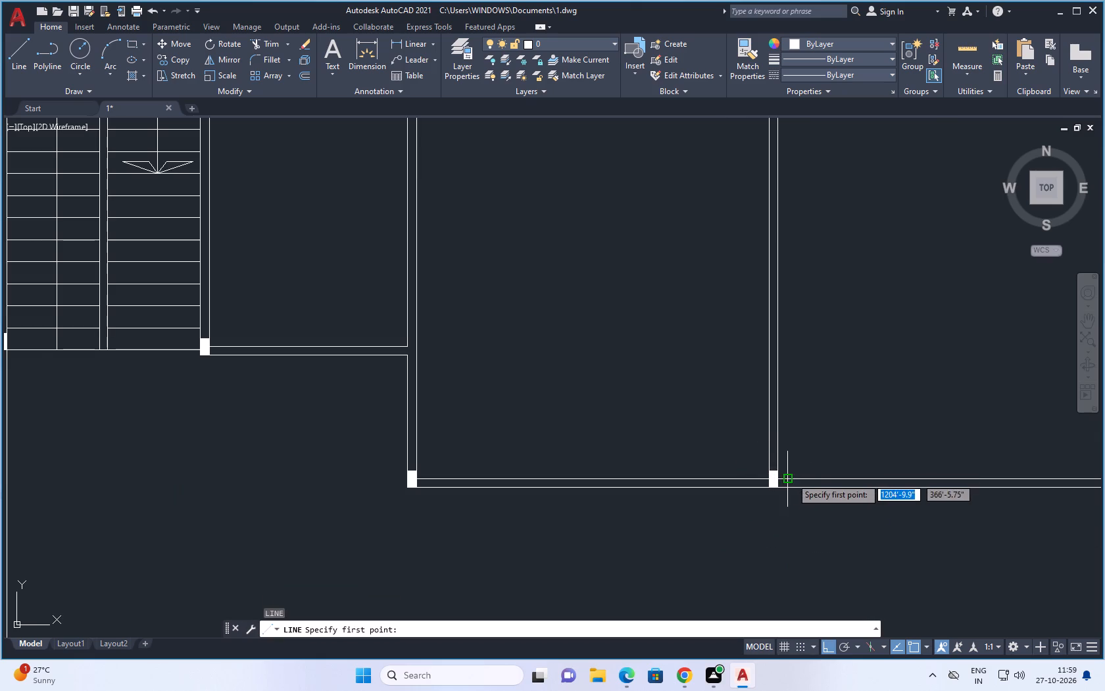
{"action": "left_click", "coordinate": [787, 478]}
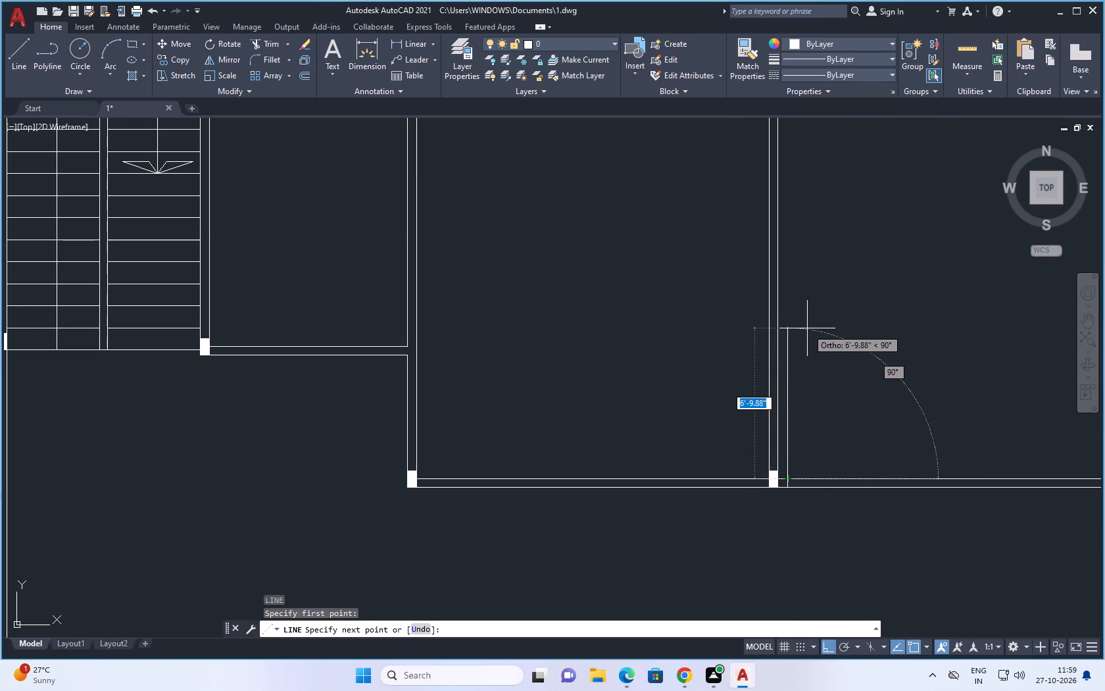
{"action": "type", "text": "3'"}
{"action": "key", "text": "space"}
{"action": "key", "text": "Escape"}
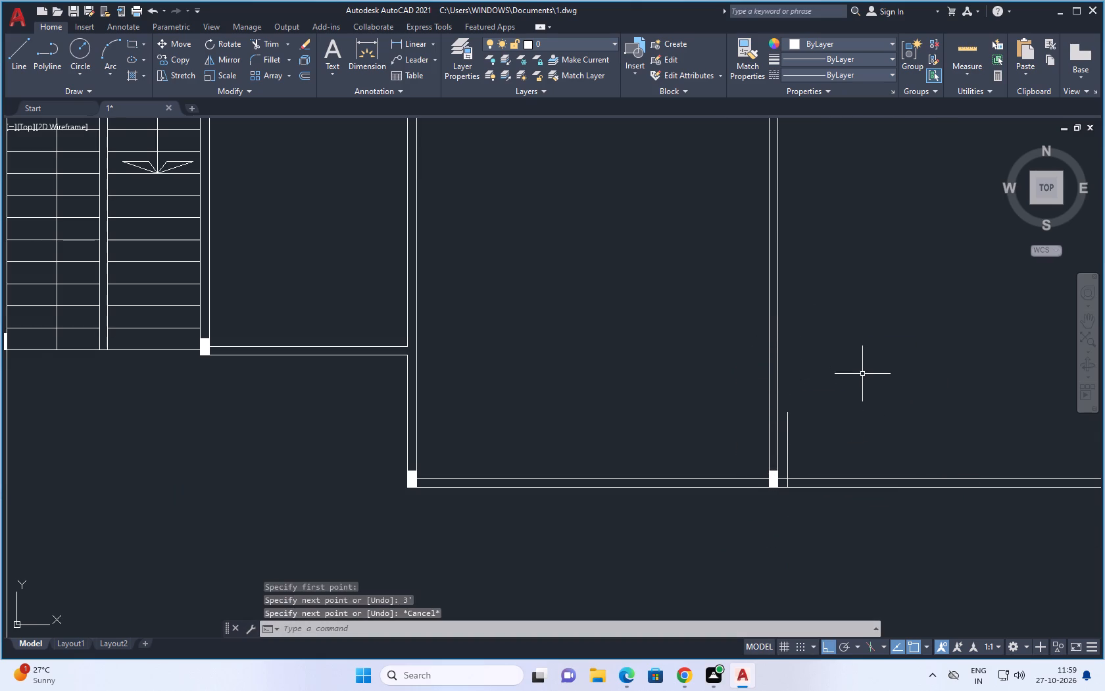
Offset the middle bedroom's door leaf line 1" to the east to give the leaf its thickness.
{"action": "key", "text": "o"}
{"action": "key", "text": "space"}
{"action": "key", "text": "1"}
{"action": "key", "text": "space"}
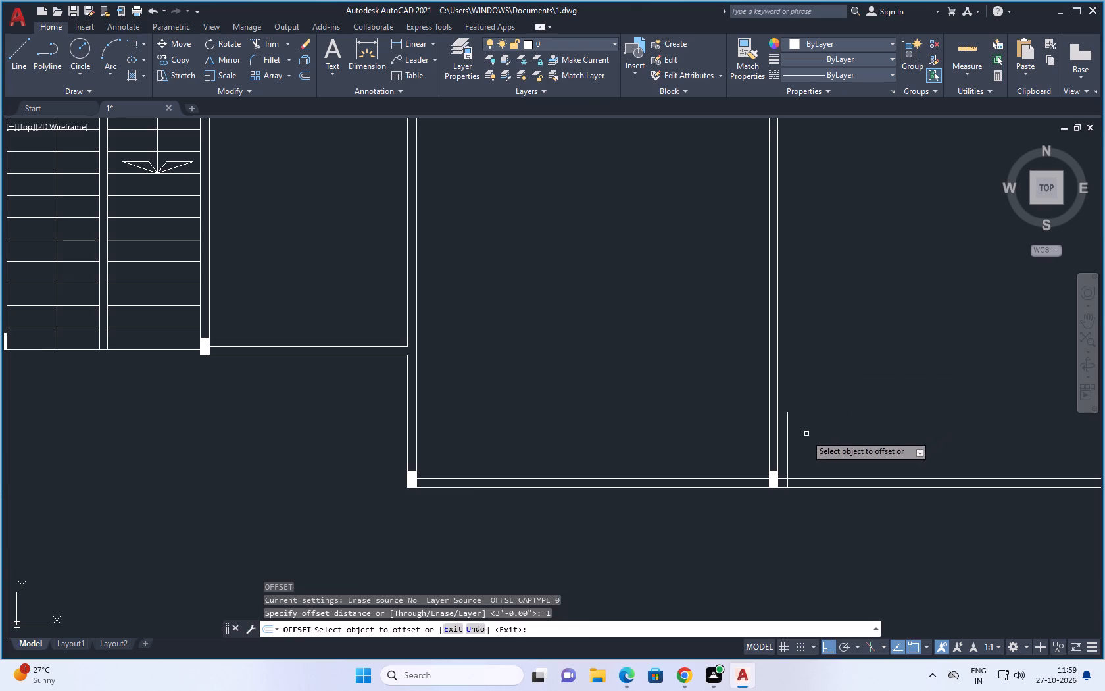
{"action": "left_click", "coordinate": [788, 446]}
{"action": "left_click", "coordinate": [871, 428]}
{"action": "key", "text": "Escape"}
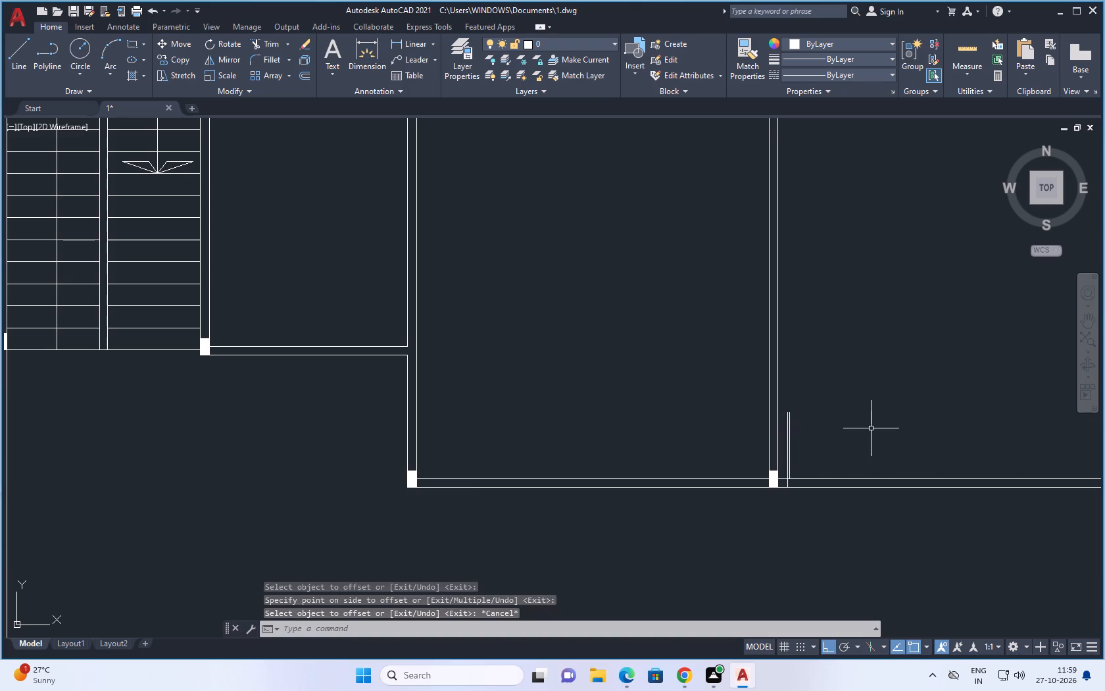
{"action": "key", "text": "Escape"}
Offset the door's jamb line in the middle bedroom's south wall 3' to the east as the opposite jamb.
{"action": "key", "text": "o"}
{"action": "key", "text": "space"}
{"action": "key", "text": "3"}
{"action": "type", "text": "'"}
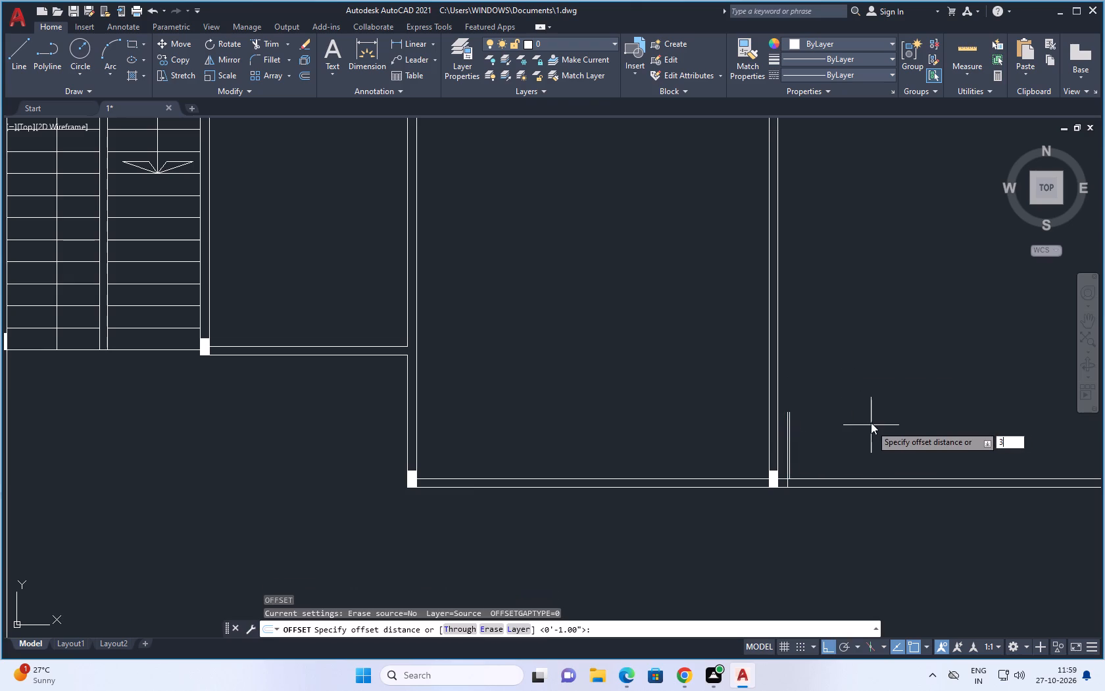
{"action": "key", "text": "space"}
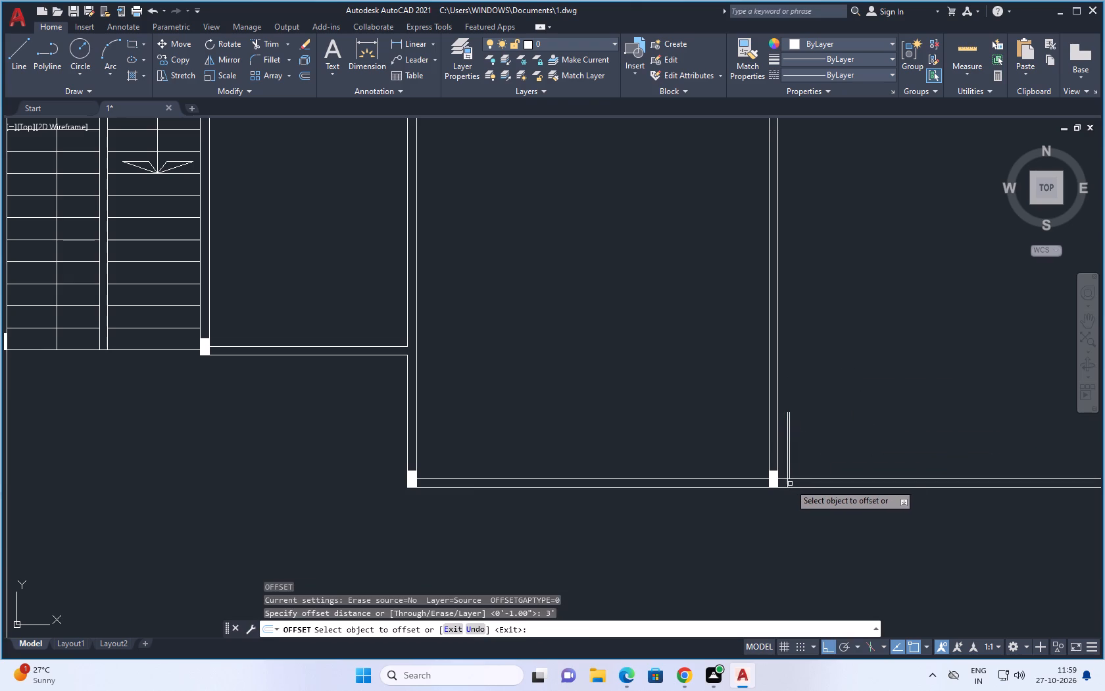
{"action": "left_click", "coordinate": [788, 482]}
{"action": "left_click", "coordinate": [861, 482]}
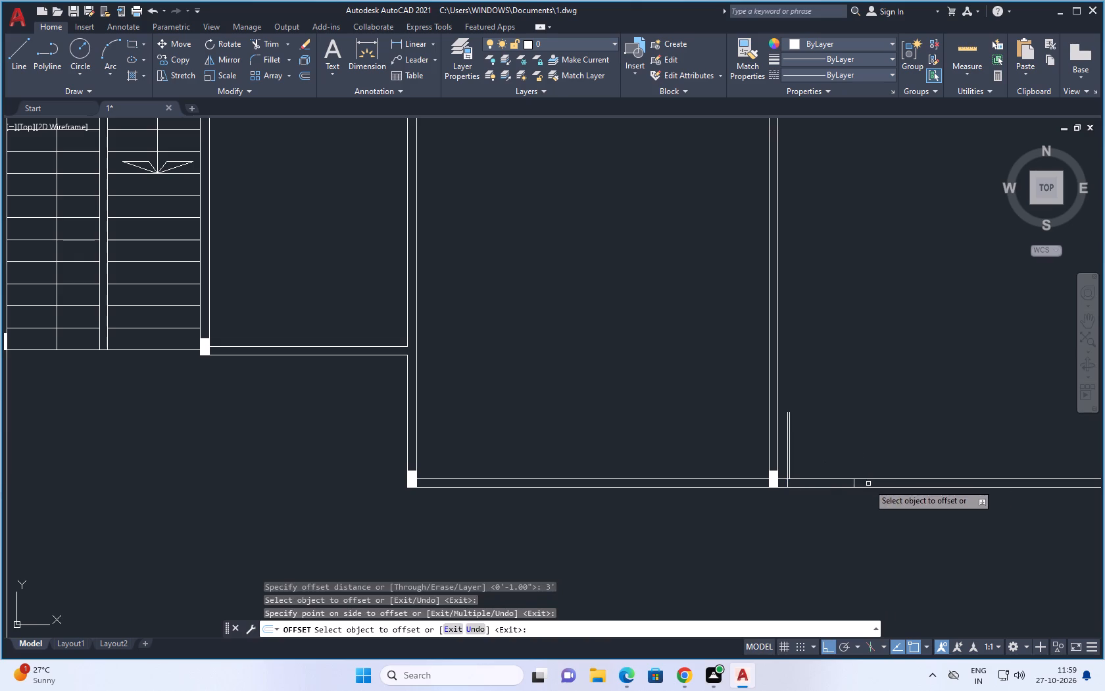
{"action": "key", "text": "Escape"}
{"action": "key", "text": "Escape"}
Draw the middle bedroom's door swing as a three-point arc from the east jamb on the wall's inner face to the leaf's north end.
{"action": "key", "text": "a"}
{"action": "key", "text": "space"}
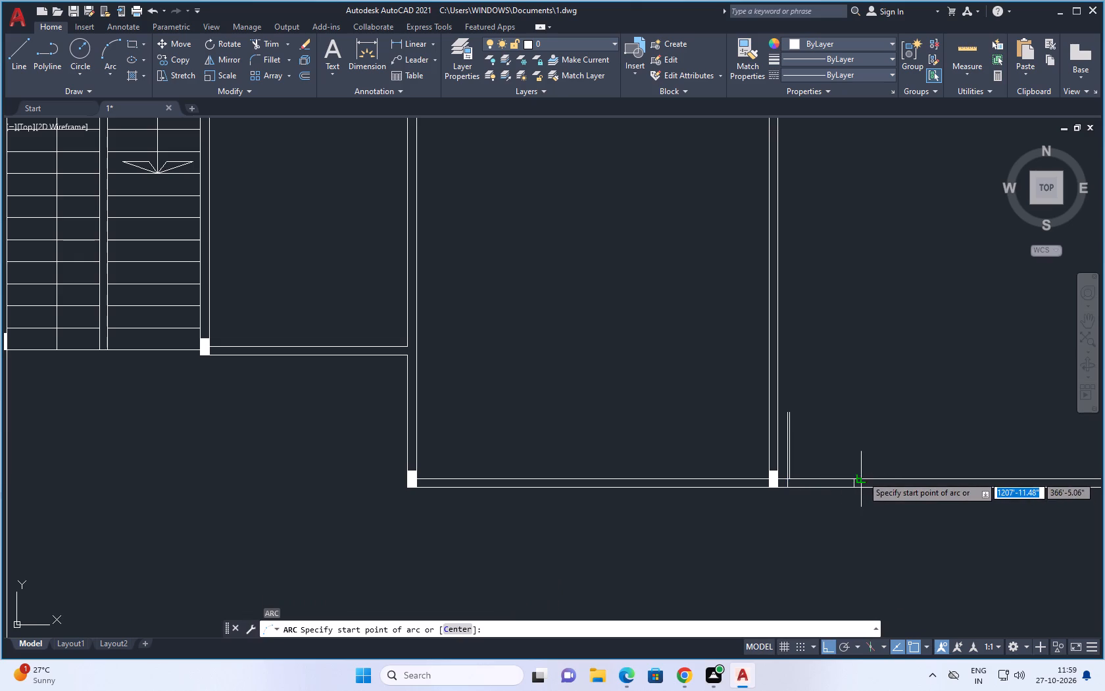
{"action": "left_click", "coordinate": [851, 480]}
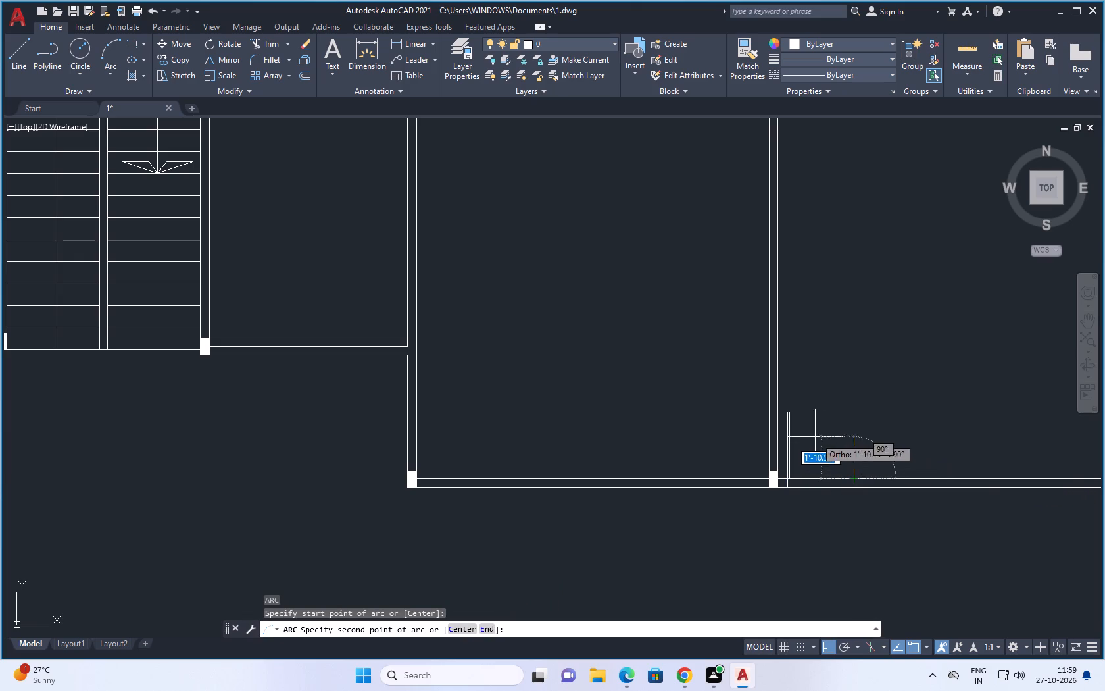
{"action": "scroll", "coordinate": [789, 411], "scroll_direction": "up", "scroll_amount": 4}
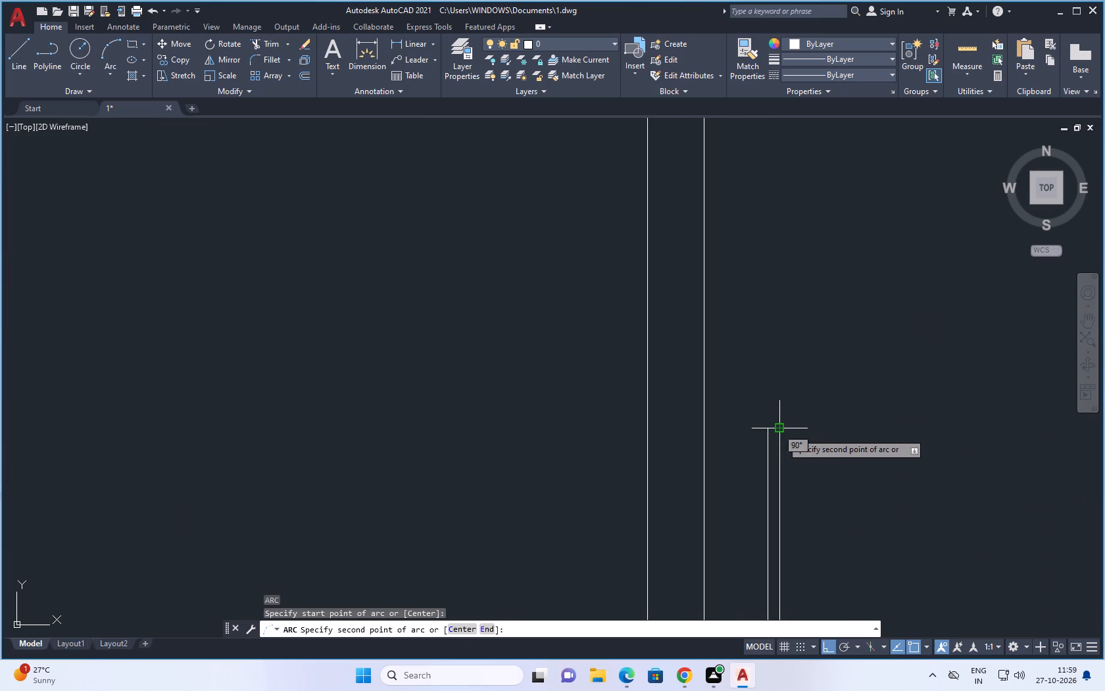
{"action": "left_click", "coordinate": [781, 431]}
{"action": "left_click", "coordinate": [770, 430]}
{"action": "key", "text": "Escape"}
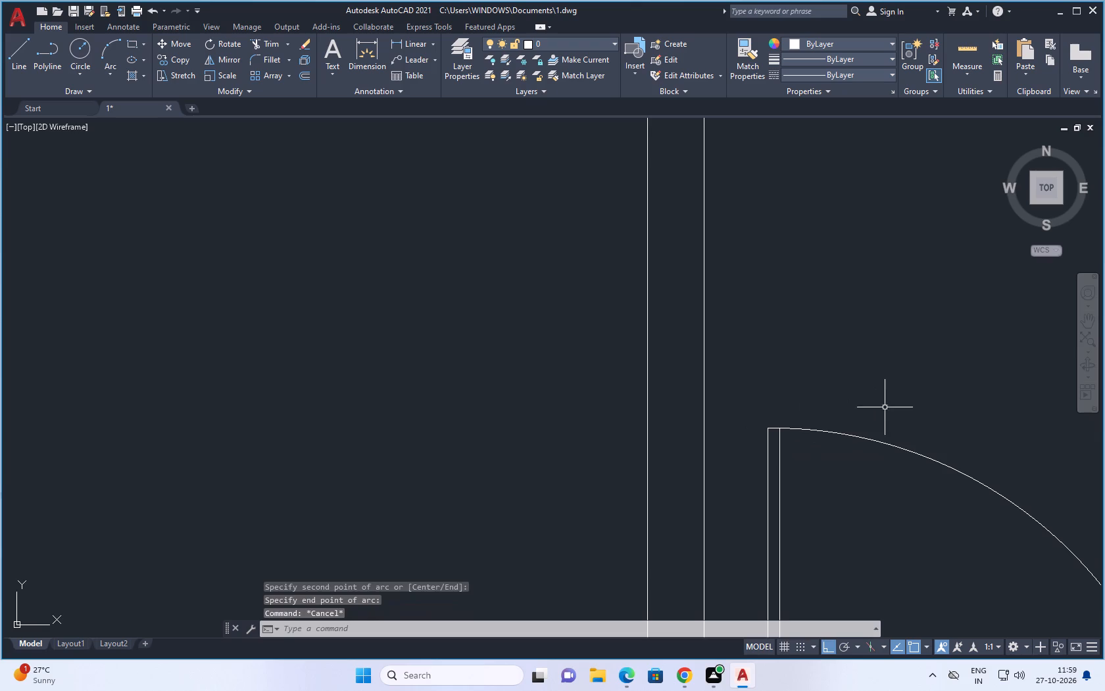
{"action": "scroll", "coordinate": [893, 368], "scroll_direction": "down", "scroll_amount": 4}
{"action": "key", "text": "Escape"}
{"action": "key", "text": "Escape"}
Trim both wall lines between the door jambs to open the doorway in the middle bedroom's south wall.
{"action": "type", "text": "tr"}
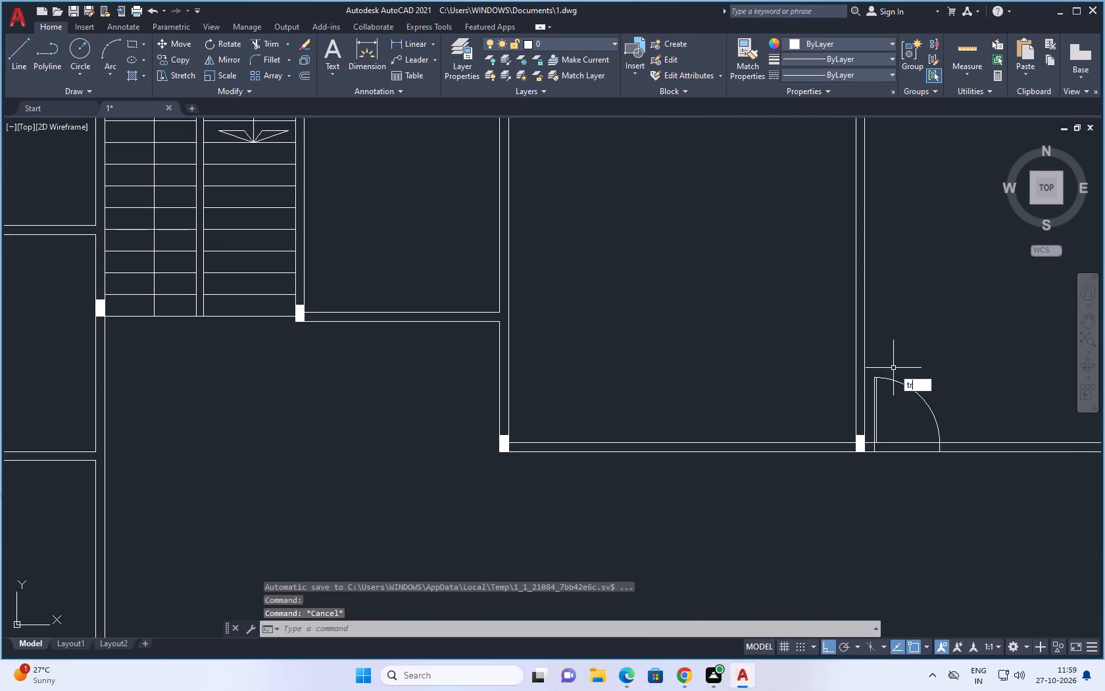
{"action": "key", "text": "space"}
{"action": "key", "text": "space"}
{"action": "left_click_drag", "start_coordinate": [896, 430], "coordinate": [890, 475]}
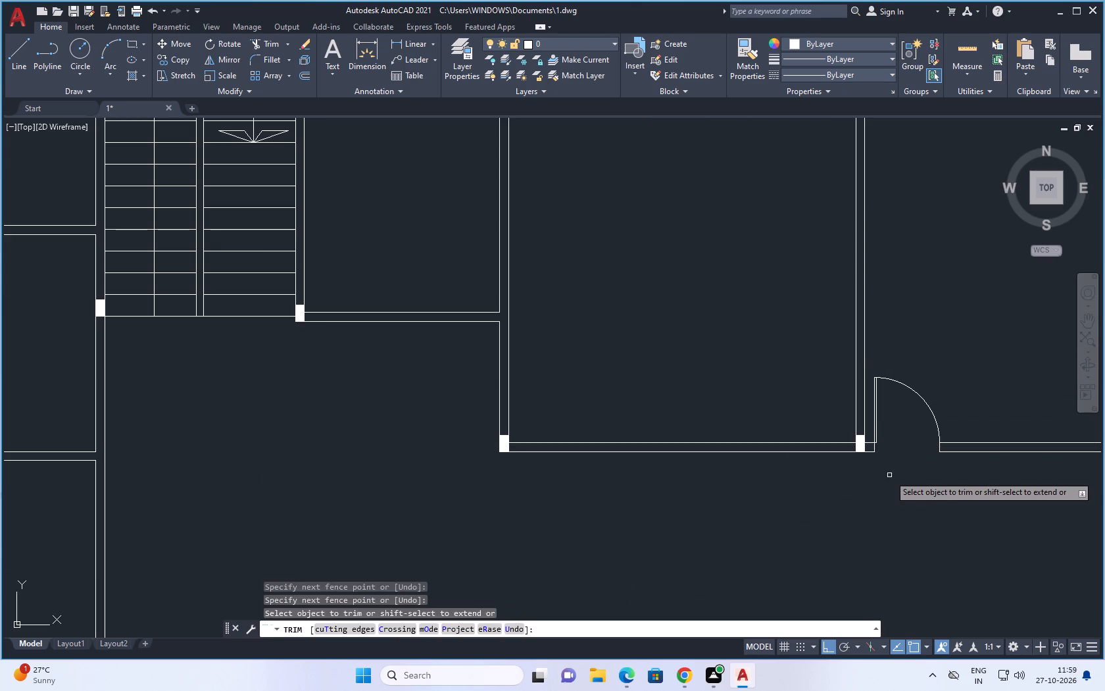
{"action": "scroll", "coordinate": [894, 474], "scroll_direction": "down", "scroll_amount": 3}
{"action": "key", "text": "Escape"}
{"action": "key", "text": "Escape"}
Draw a door jamb line across the west bedroom's south wall, just west of its southeast corner column.
{"action": "key", "text": "l"}
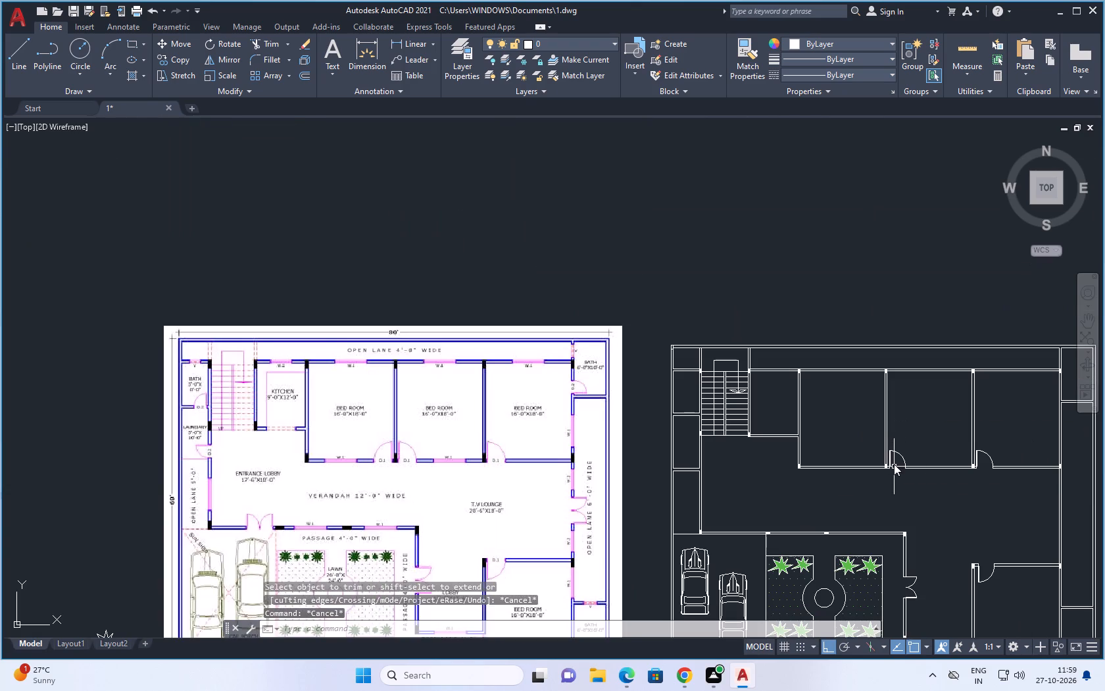
{"action": "key", "text": "space"}
{"action": "scroll", "coordinate": [864, 469], "scroll_direction": "up", "scroll_amount": 2}
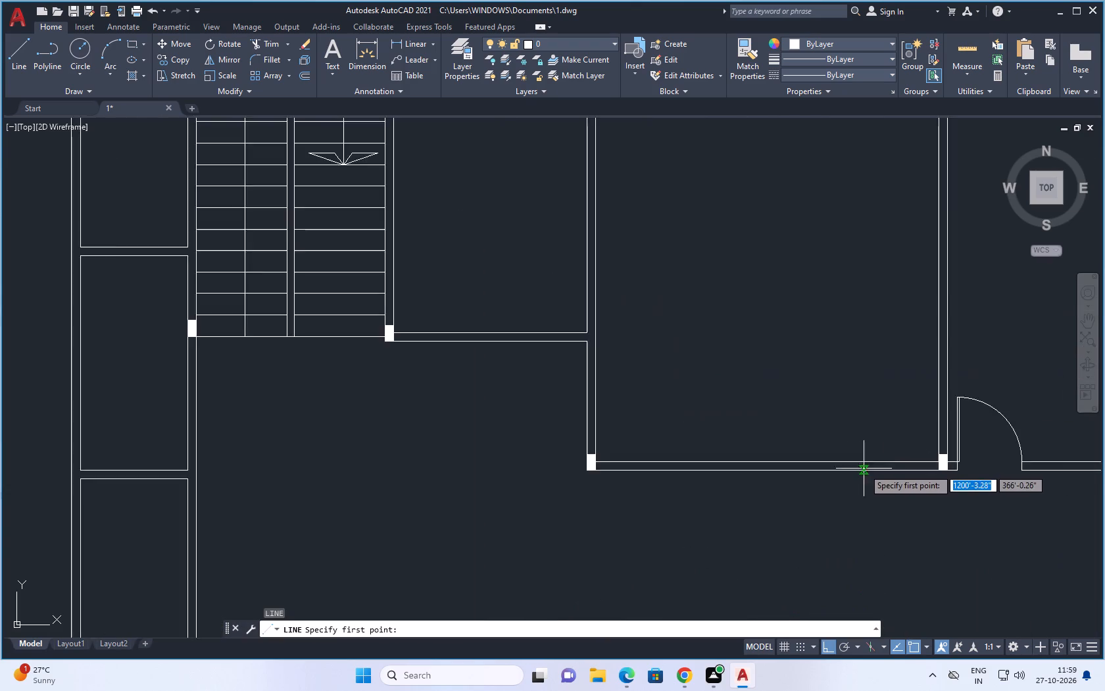
{"action": "scroll", "coordinate": [864, 469], "scroll_direction": "up", "scroll_amount": 2}
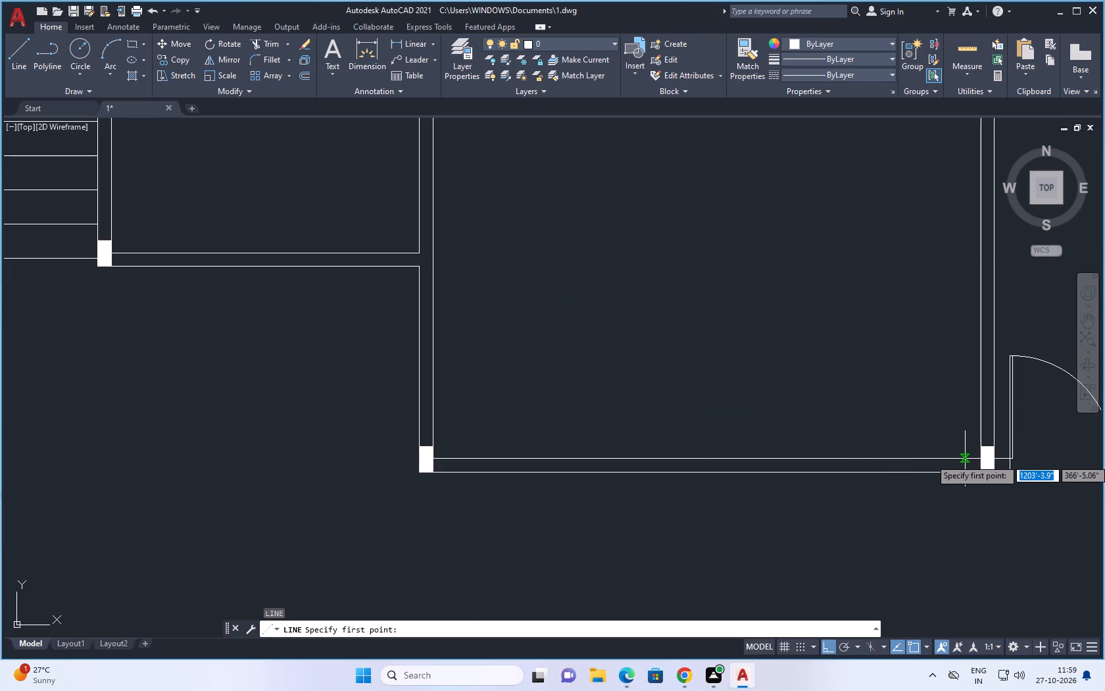
{"action": "left_click", "coordinate": [966, 458]}
{"action": "left_click", "coordinate": [968, 471]}
{"action": "key", "text": "space"}
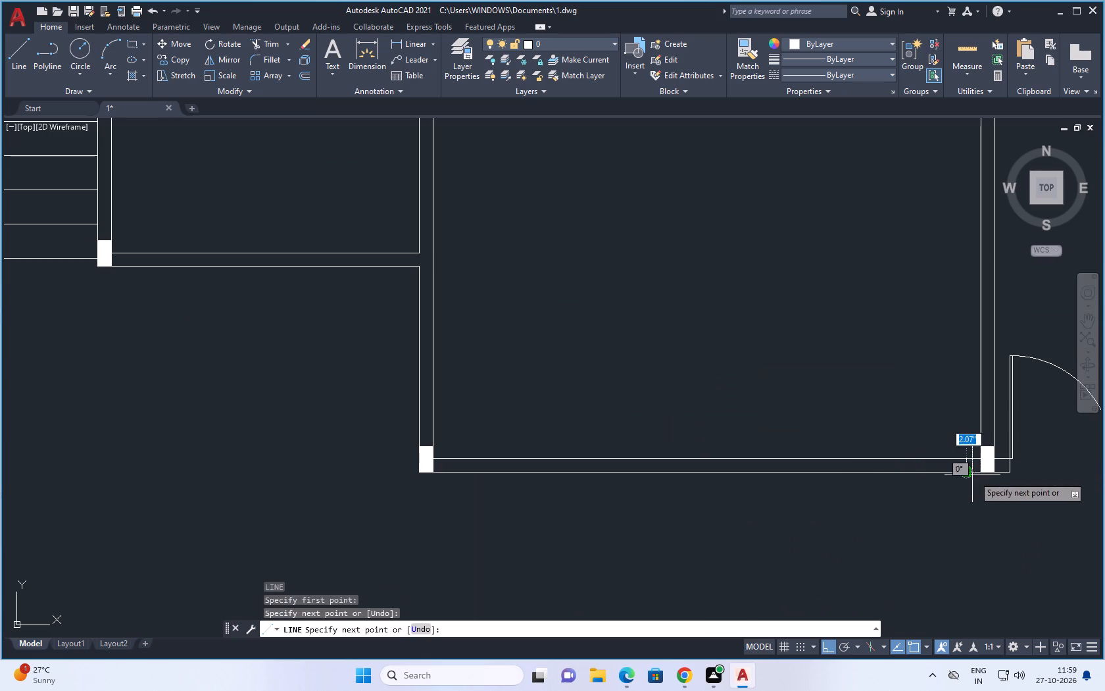
Offset the west bedroom's door jamb line 3' to the west as the opposite jamb.
{"action": "type", "text": "o 3"}
{"action": "key", "text": "apostrophe"}
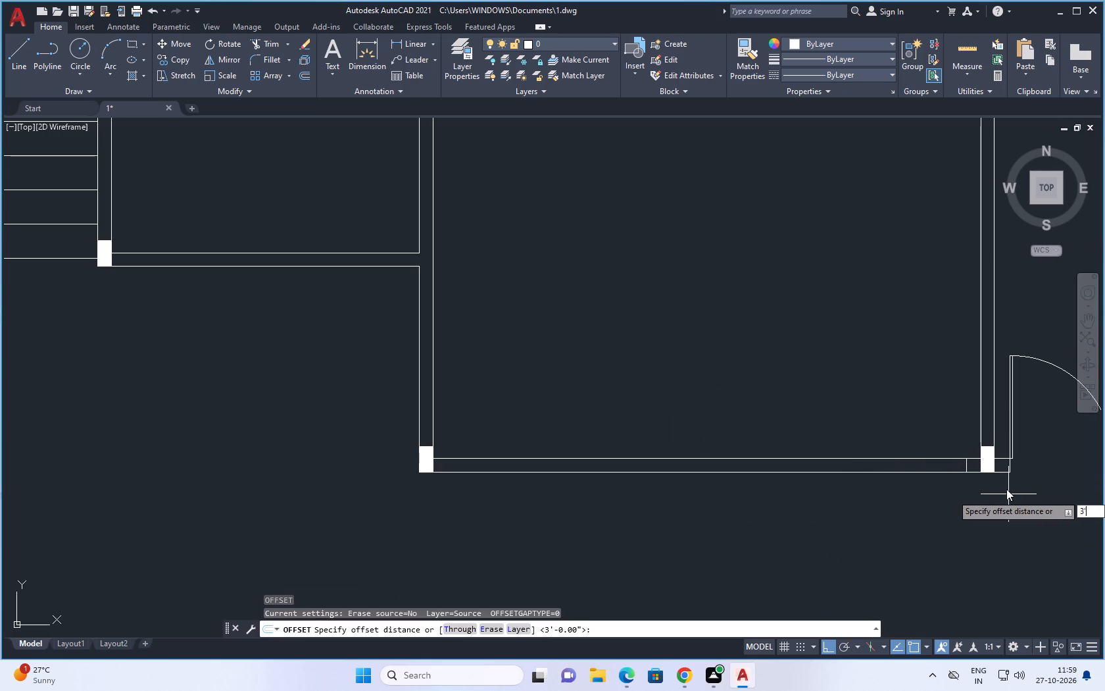
{"action": "key", "text": "space"}
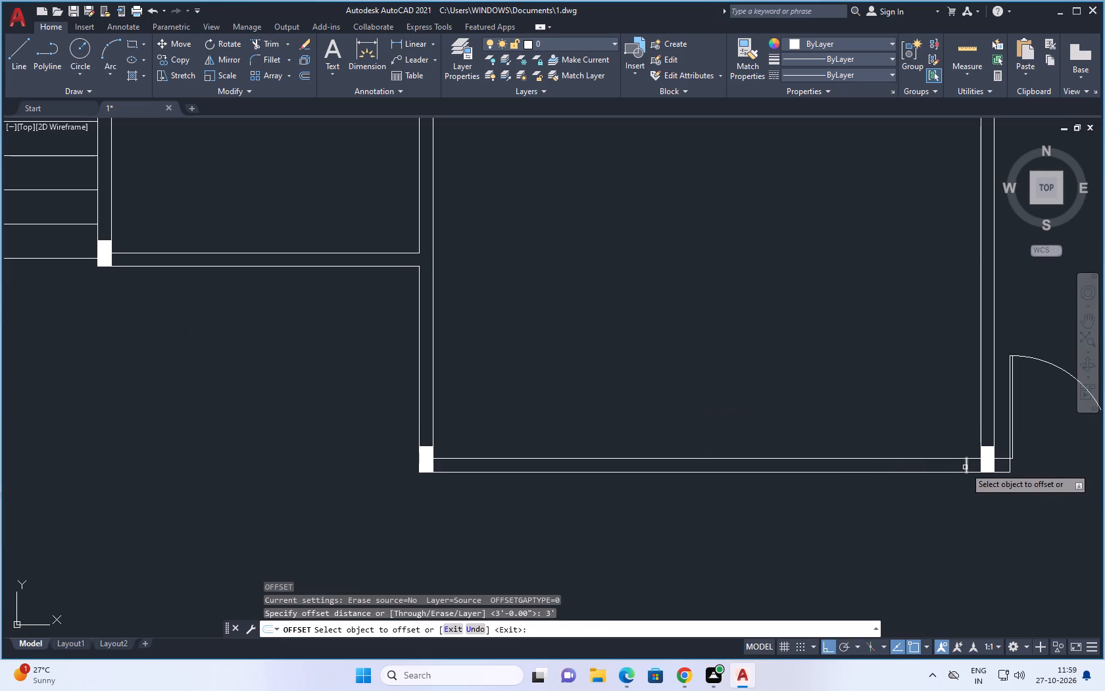
{"action": "left_click", "coordinate": [965, 467]}
{"action": "left_click", "coordinate": [883, 477]}
{"action": "key", "text": "Escape"}
{"action": "key", "text": "Escape"}
Draw the west bedroom's door leaf as a 3' line north from the east jamb on the wall's inner face.
{"action": "key", "text": "l"}
{"action": "key", "text": "space"}
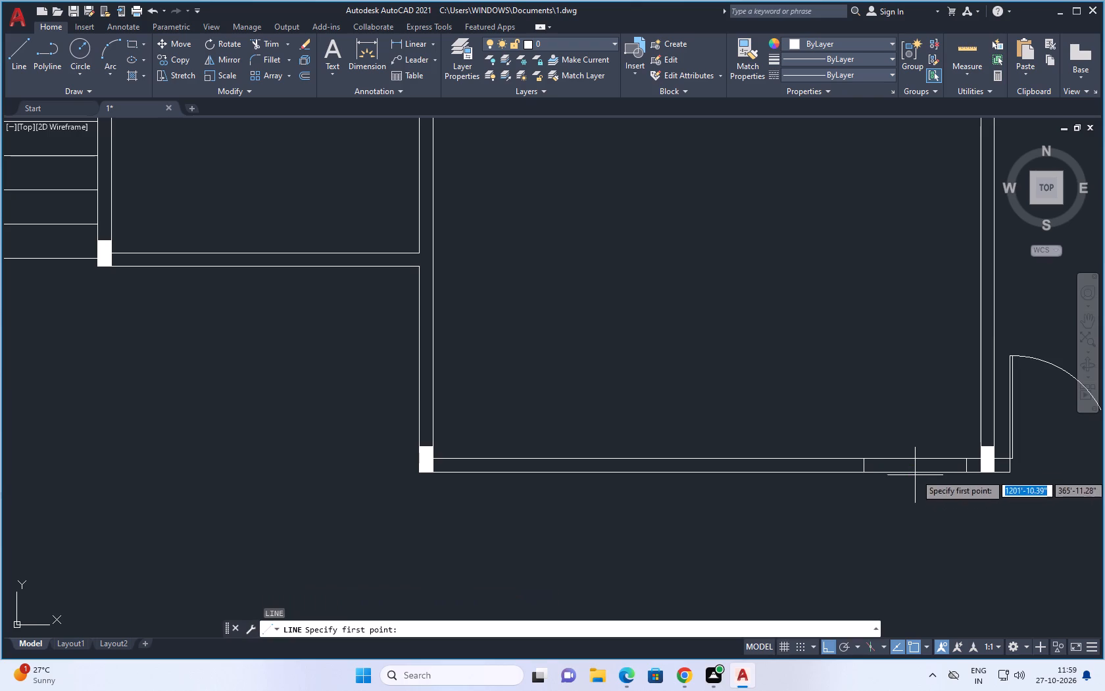
{"action": "left_click", "coordinate": [967, 459]}
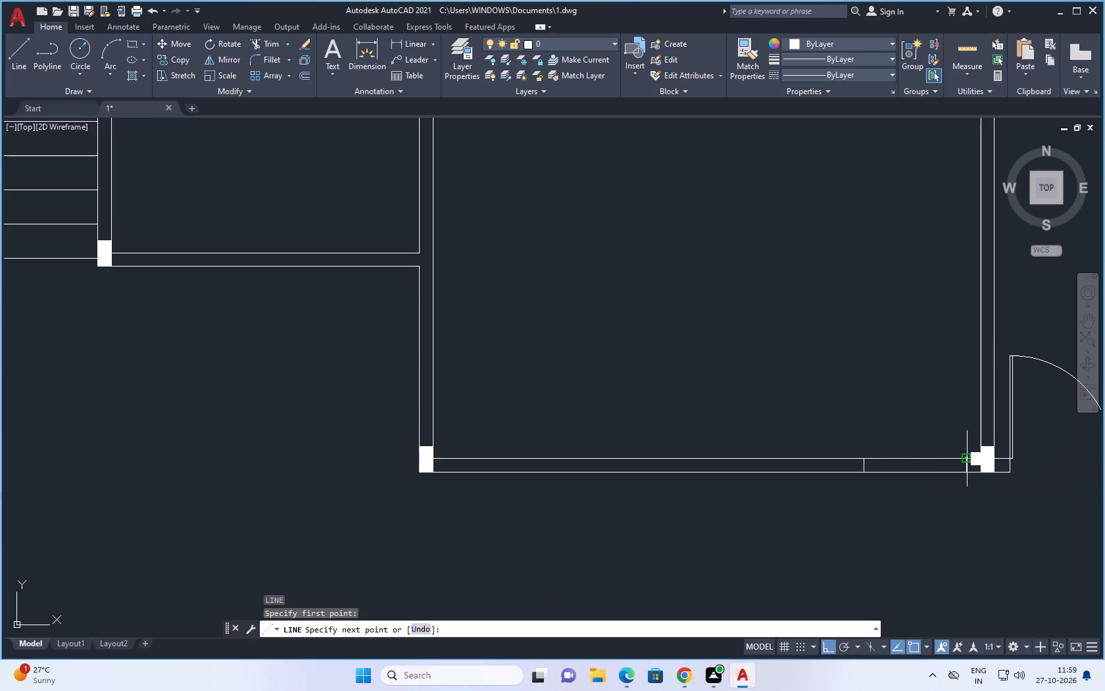
{"action": "type", "text": "3'"}
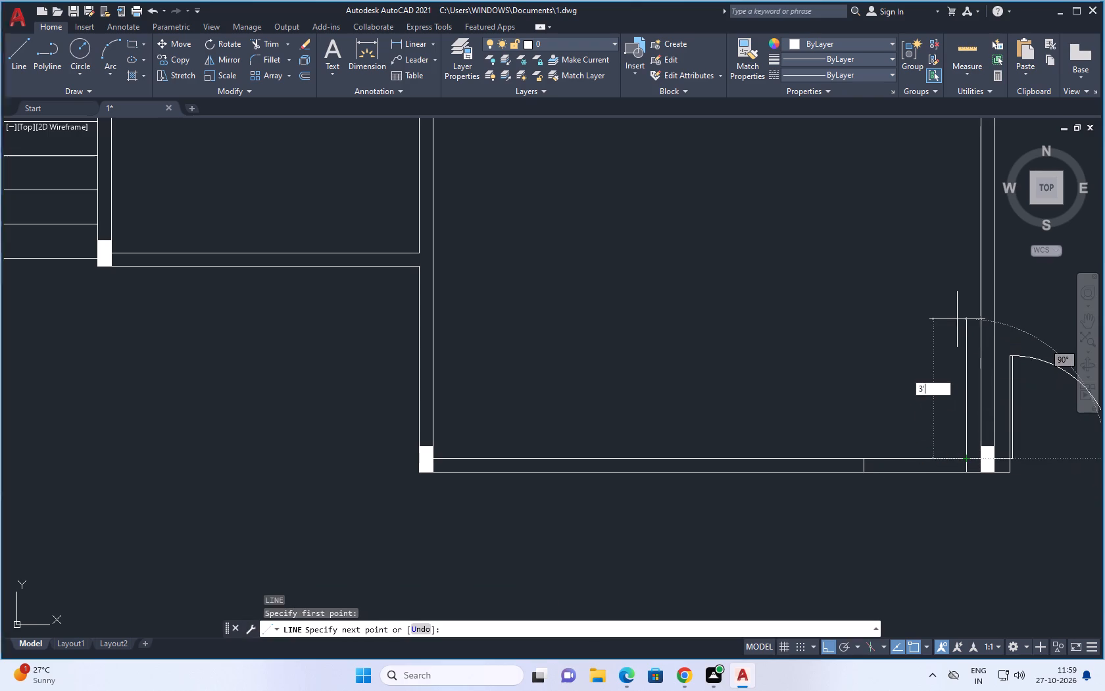
{"action": "key", "text": "space"}
{"action": "key", "text": "Escape"}
Offset the west bedroom's door leaf line 1" to the west to give the leaf its thickness.
{"action": "key", "text": "o"}
{"action": "key", "text": "space"}
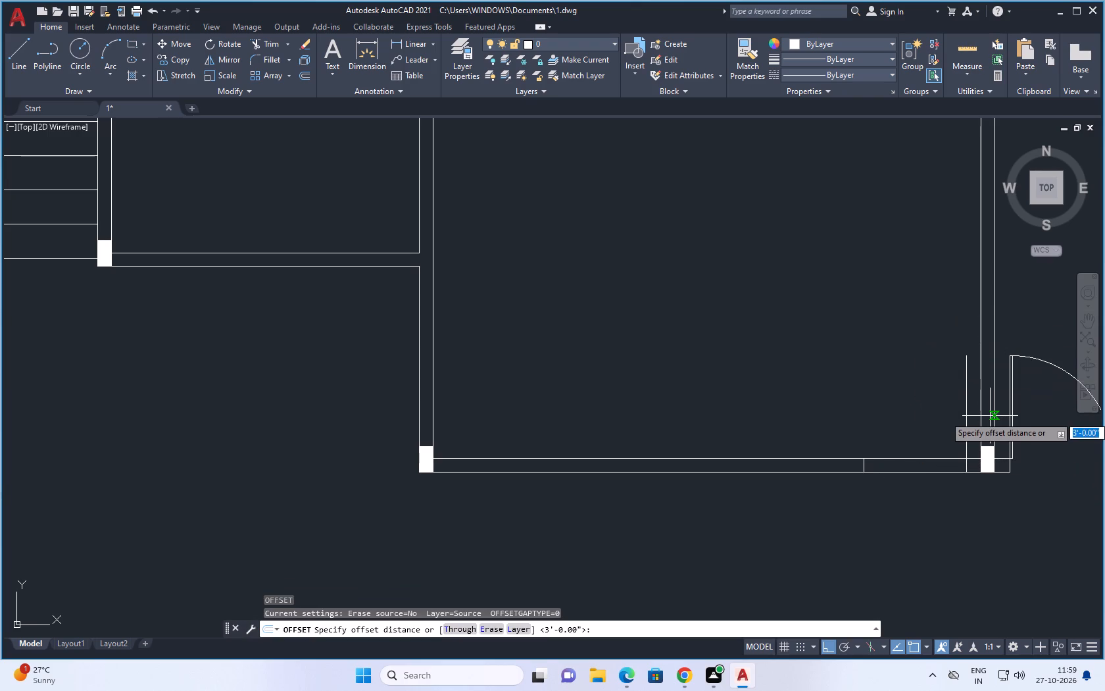
{"action": "key", "text": "1"}
{"action": "key", "text": "space"}
{"action": "left_click", "coordinate": [966, 397]}
{"action": "left_click", "coordinate": [933, 407]}
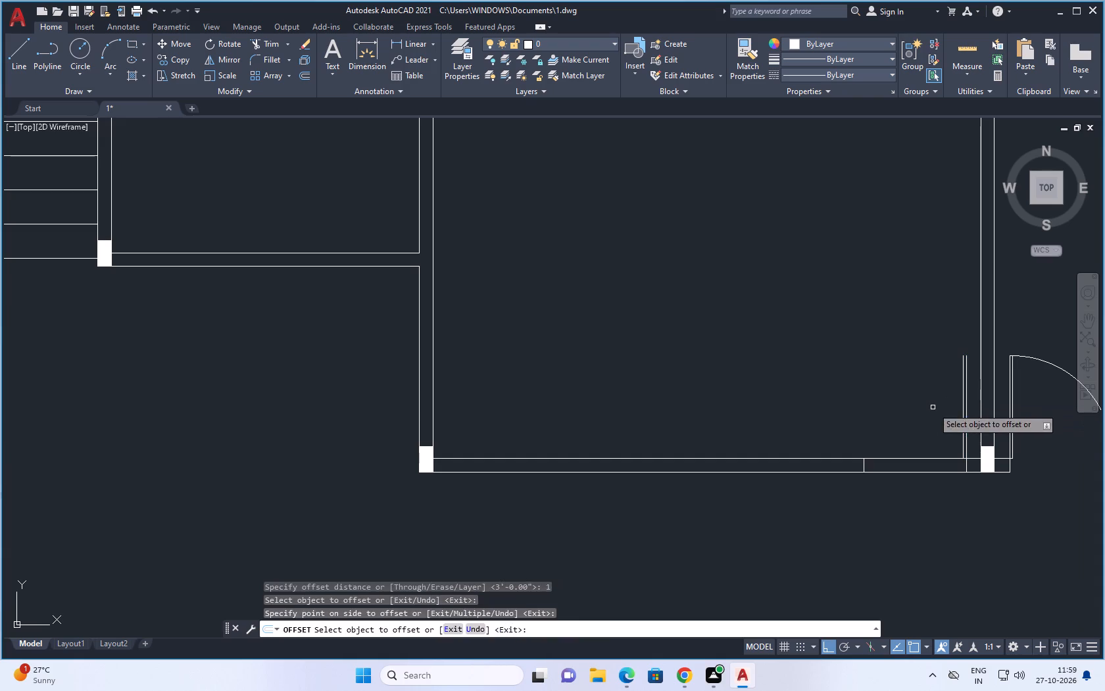
{"action": "key", "text": "Escape"}
{"action": "key", "text": "Escape"}
Draw the west bedroom's door swing as a three-point arc from the west jamb on the wall's inner face to the leaf's north end.
{"action": "type", "text": "a"}
{"action": "key", "text": "space"}
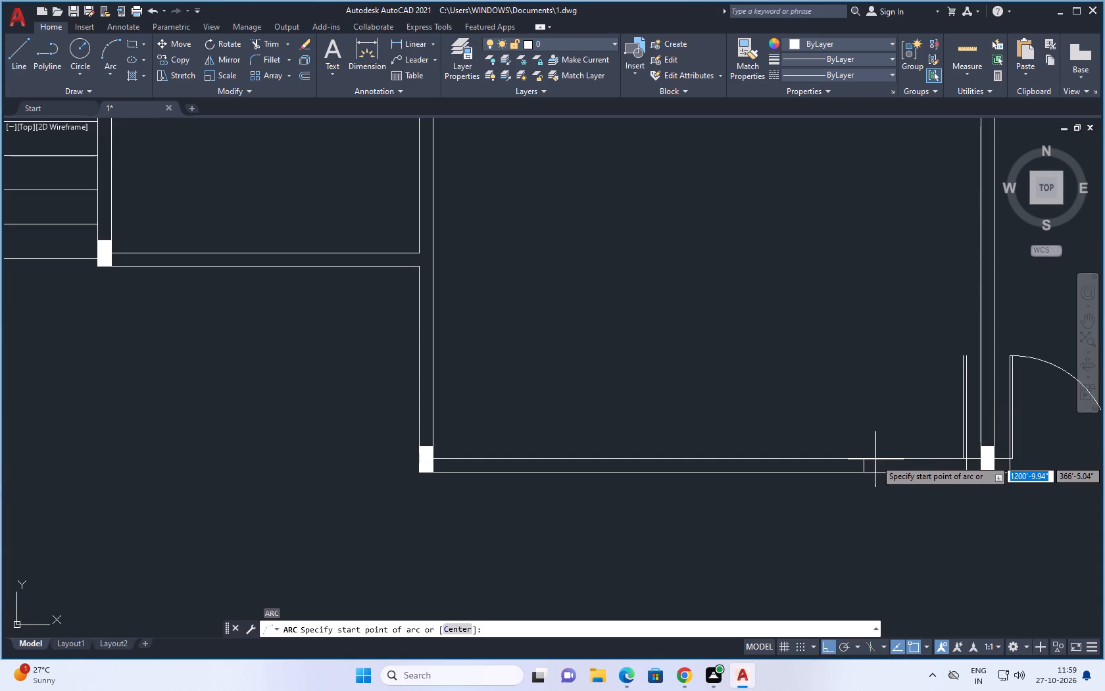
{"action": "left_click", "coordinate": [863, 459]}
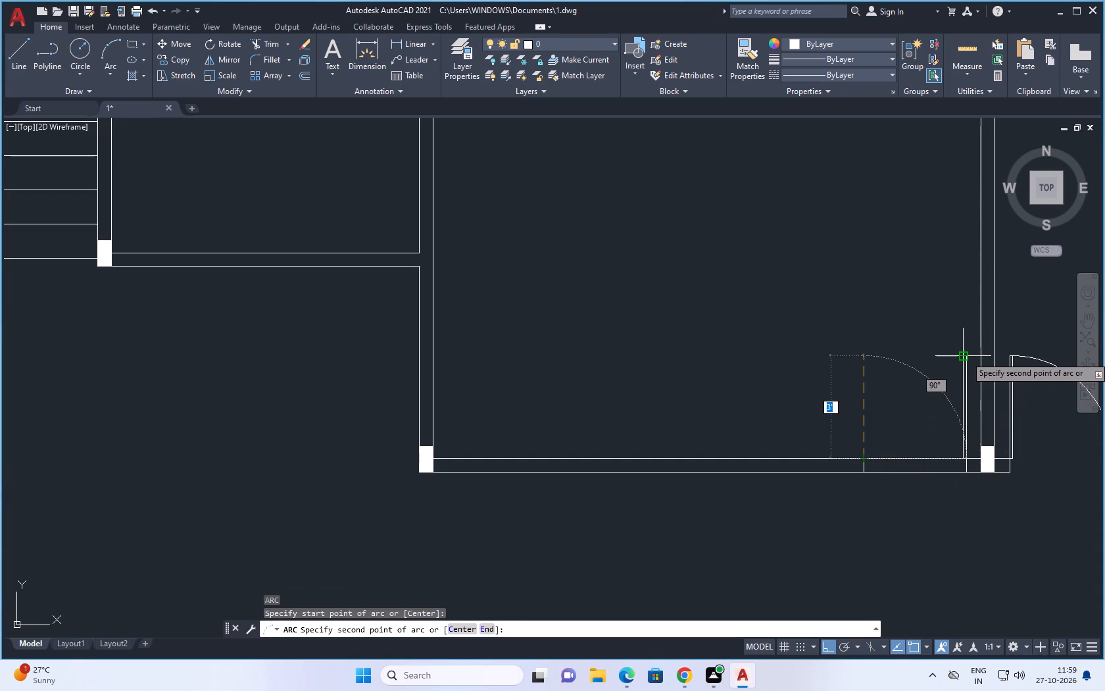
{"action": "left_click", "coordinate": [966, 356]}
{"action": "scroll", "coordinate": [966, 356], "scroll_direction": "up", "scroll_amount": 3}
{"action": "left_click", "coordinate": [958, 352]}
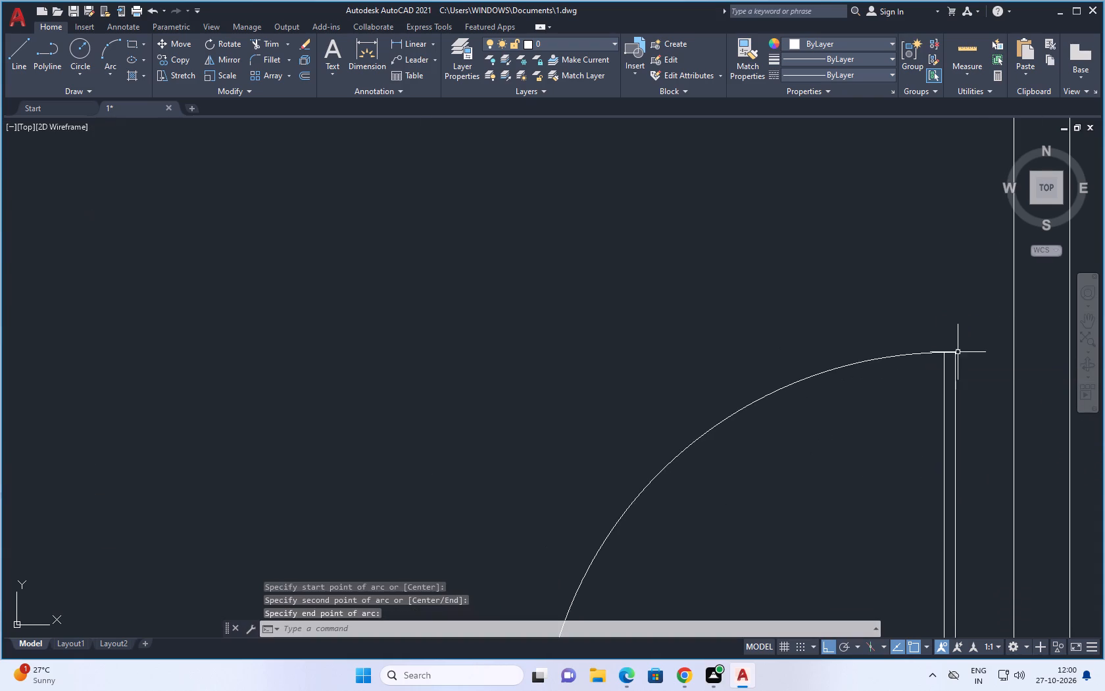
{"action": "key", "text": "Escape"}
{"action": "key", "text": "Escape"}
Trim both wall lines between the door jambs to open the doorway in the west bedroom's south wall.
{"action": "type", "text": "tr"}
{"action": "key", "text": "space"}
{"action": "key", "text": "space"}
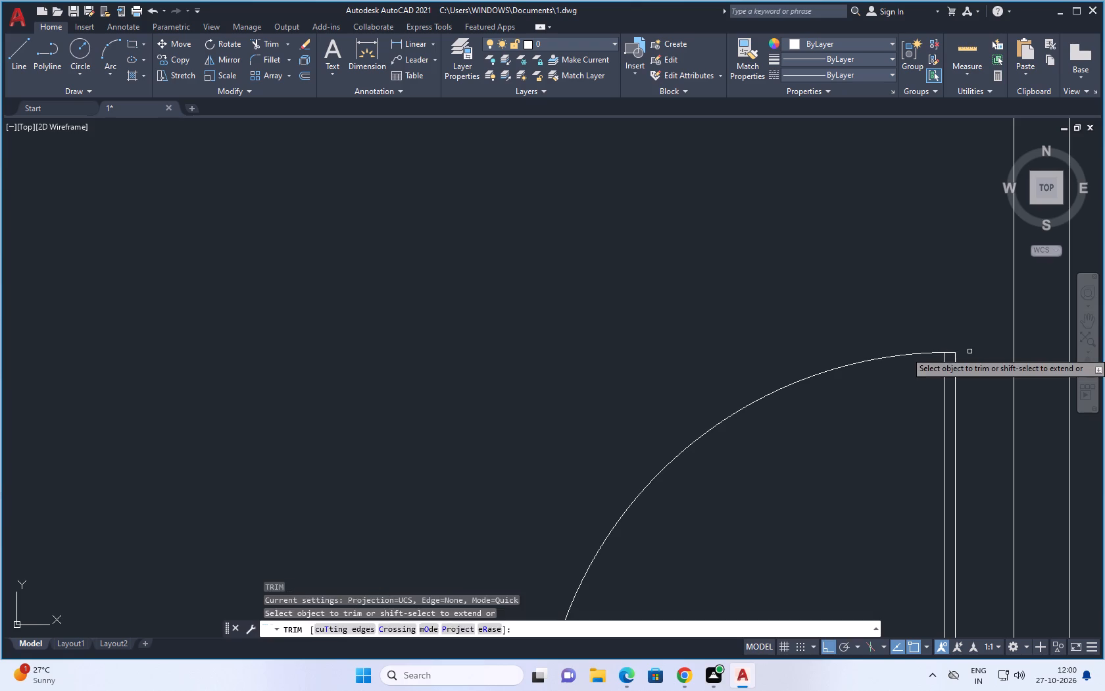
{"action": "scroll", "coordinate": [952, 334], "scroll_direction": "down", "scroll_amount": 3}
{"action": "left_click_drag", "start_coordinate": [927, 406], "coordinate": [895, 485]}
{"action": "scroll", "coordinate": [887, 460], "scroll_direction": "down", "scroll_amount": 2}
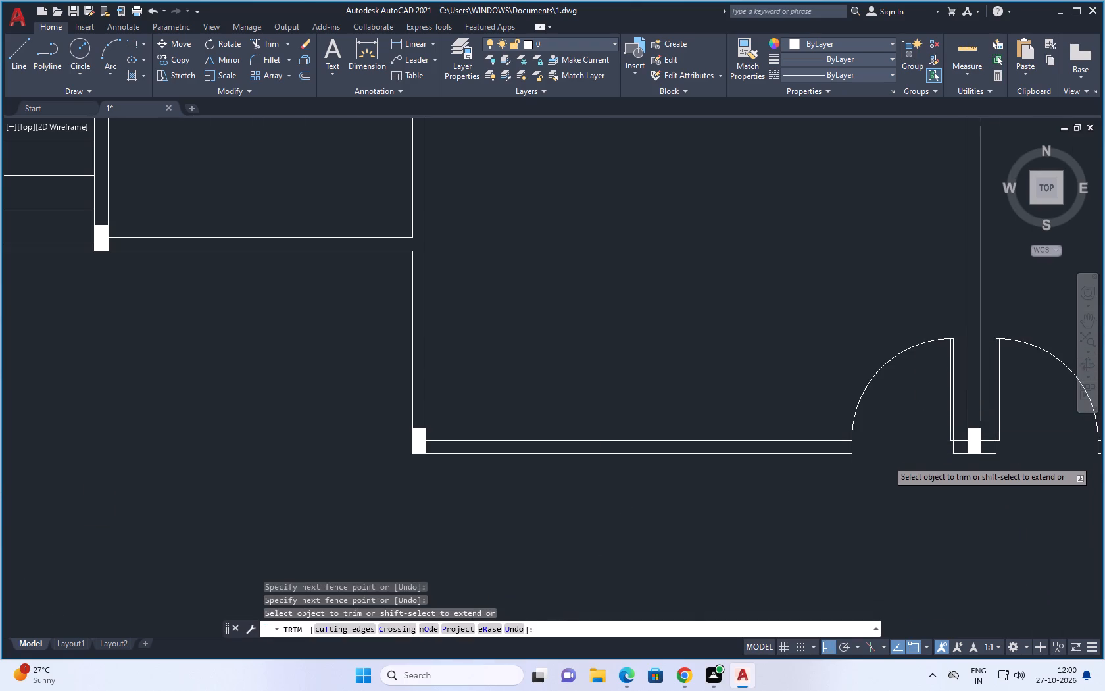
{"action": "scroll", "coordinate": [887, 460], "scroll_direction": "down", "scroll_amount": 2}
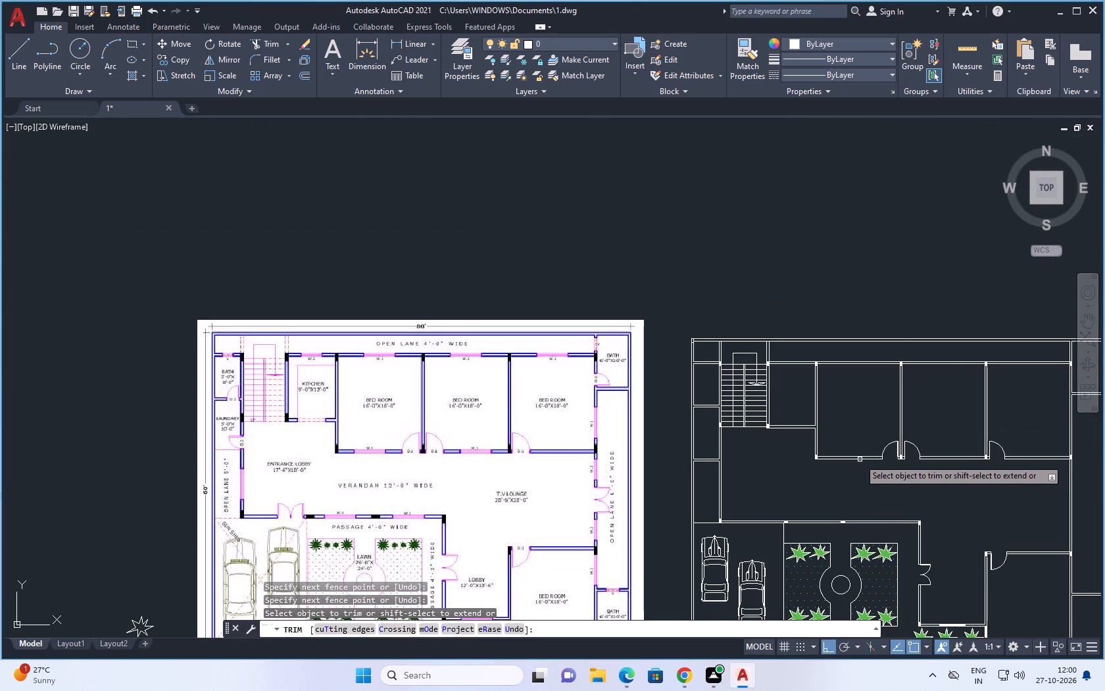
{"action": "scroll", "coordinate": [787, 419], "scroll_direction": "up", "scroll_amount": 2}
{"action": "key", "text": "Escape"}
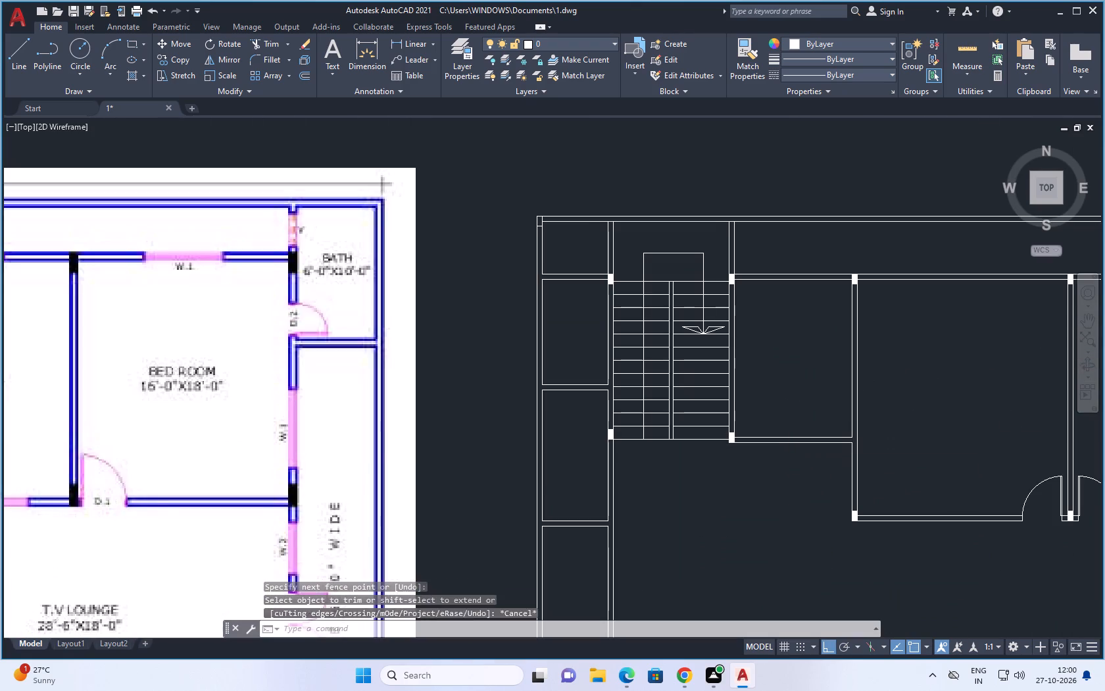
{"action": "key", "text": "Escape"}
Draw a jamb line across the kitchen's south wall near its east end.
{"action": "key", "text": "l"}
{"action": "key", "text": "space"}
{"action": "scroll", "coordinate": [822, 448], "scroll_direction": "up", "scroll_amount": 3}
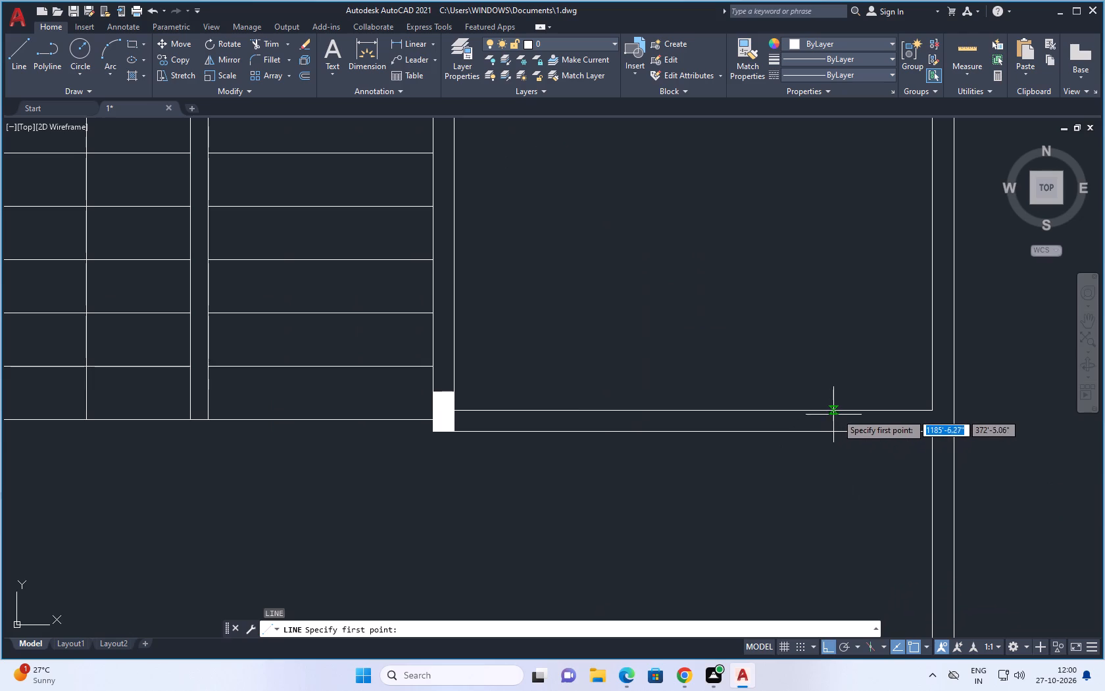
{"action": "left_click", "coordinate": [846, 411]}
{"action": "left_click", "coordinate": [847, 435]}
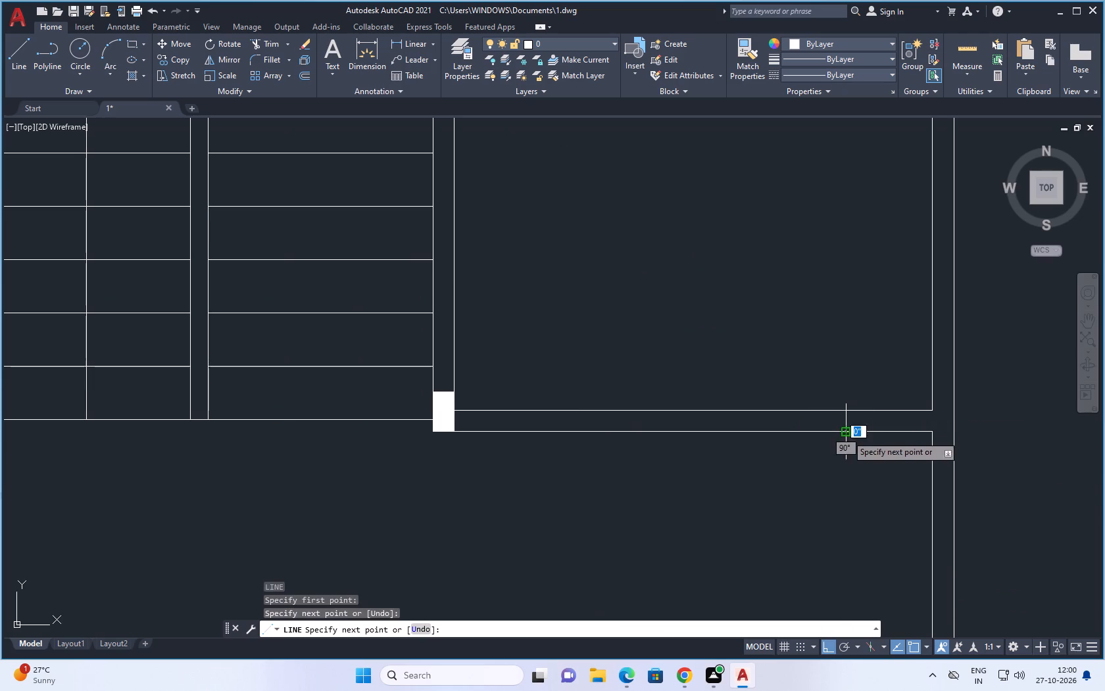
{"action": "key", "text": "Escape"}
Offset the jamb line in the kitchen's south wall 3' to the west.
{"action": "key", "text": "o"}
{"action": "key", "text": "space"}
{"action": "key", "text": "3"}
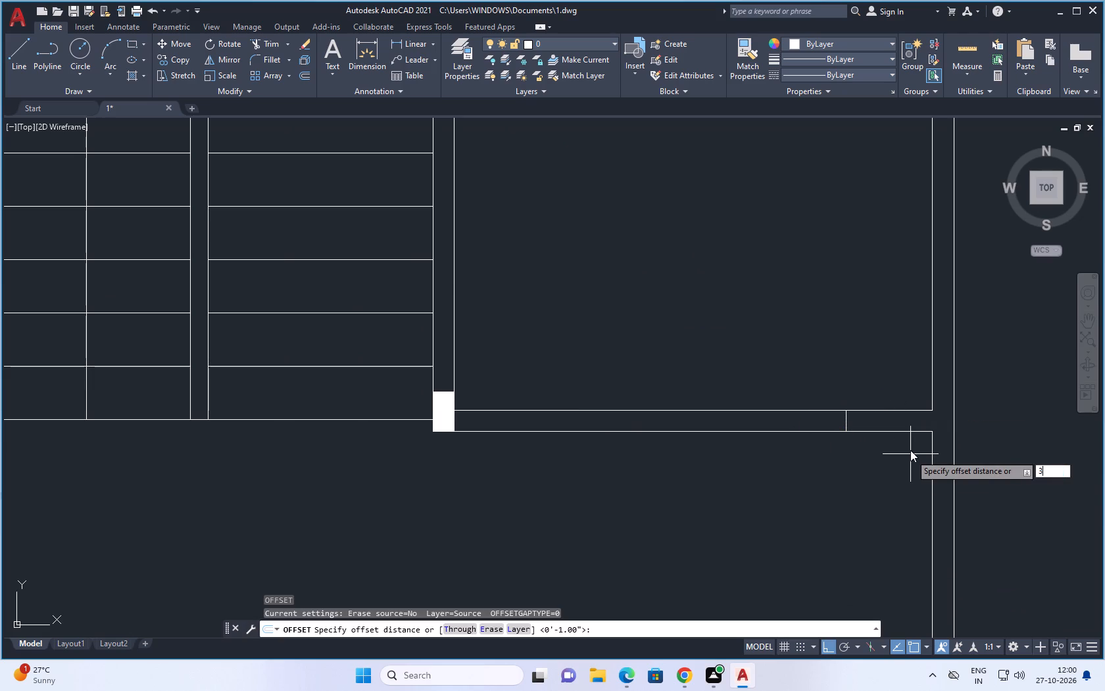
{"action": "type", "text": "'"}
{"action": "key", "text": "space"}
{"action": "left_click", "coordinate": [848, 419]}
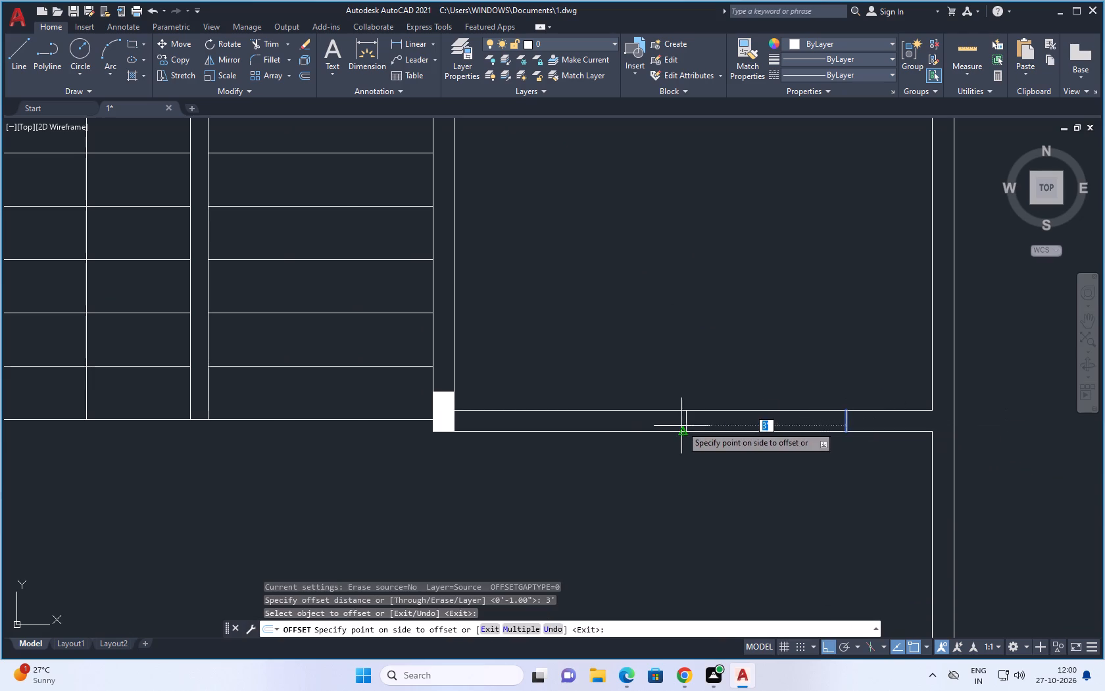
{"action": "left_click", "coordinate": [681, 426]}
{"action": "scroll", "coordinate": [982, 455], "scroll_direction": "down", "scroll_amount": 2}
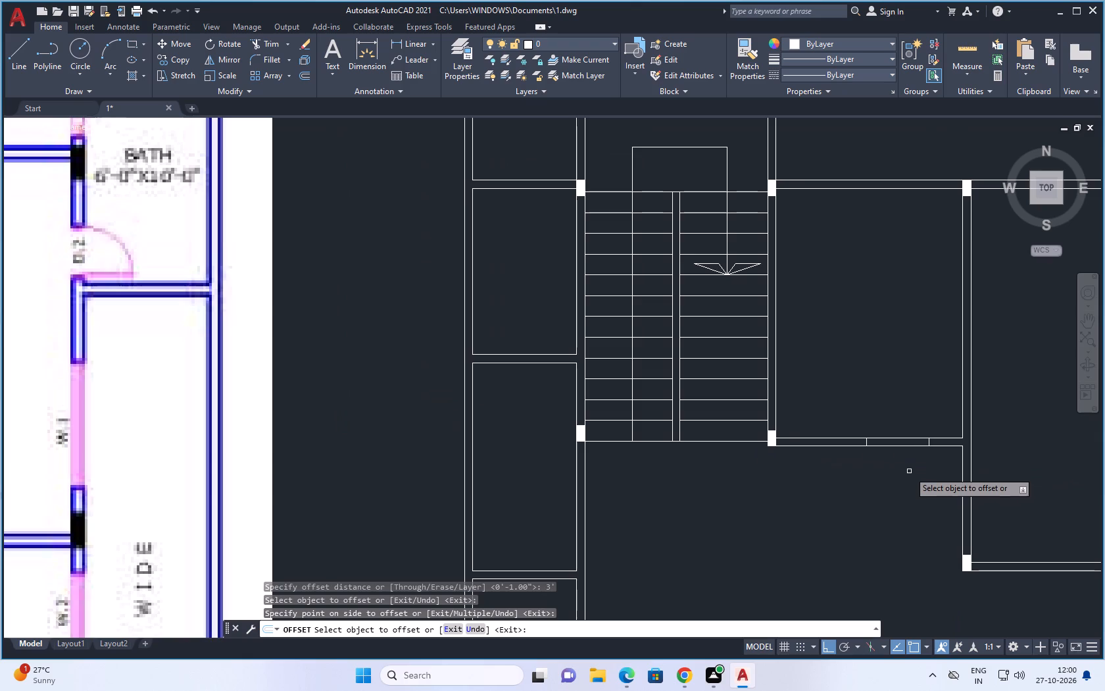
{"action": "key", "text": "space"}
Offset the western jamb line in the kitchen's south wall 1' further west.
{"action": "key", "text": "space"}
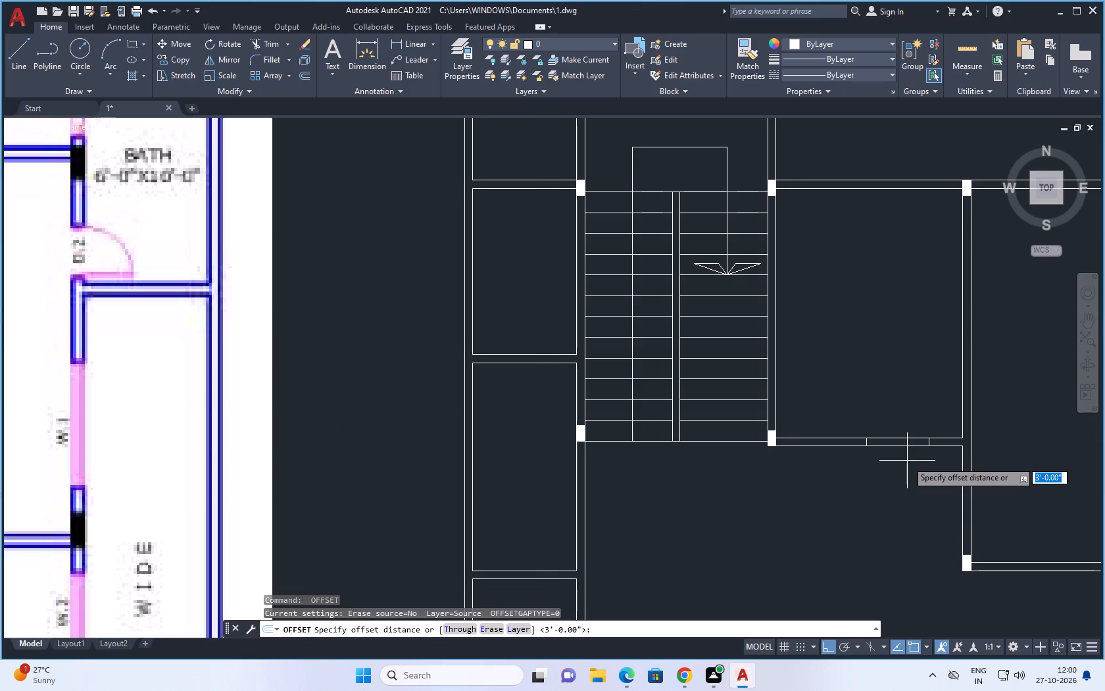
{"action": "key", "text": "1"}
{"action": "key", "text": "apostrophe"}
{"action": "key", "text": "space"}
{"action": "left_click", "coordinate": [866, 443]}
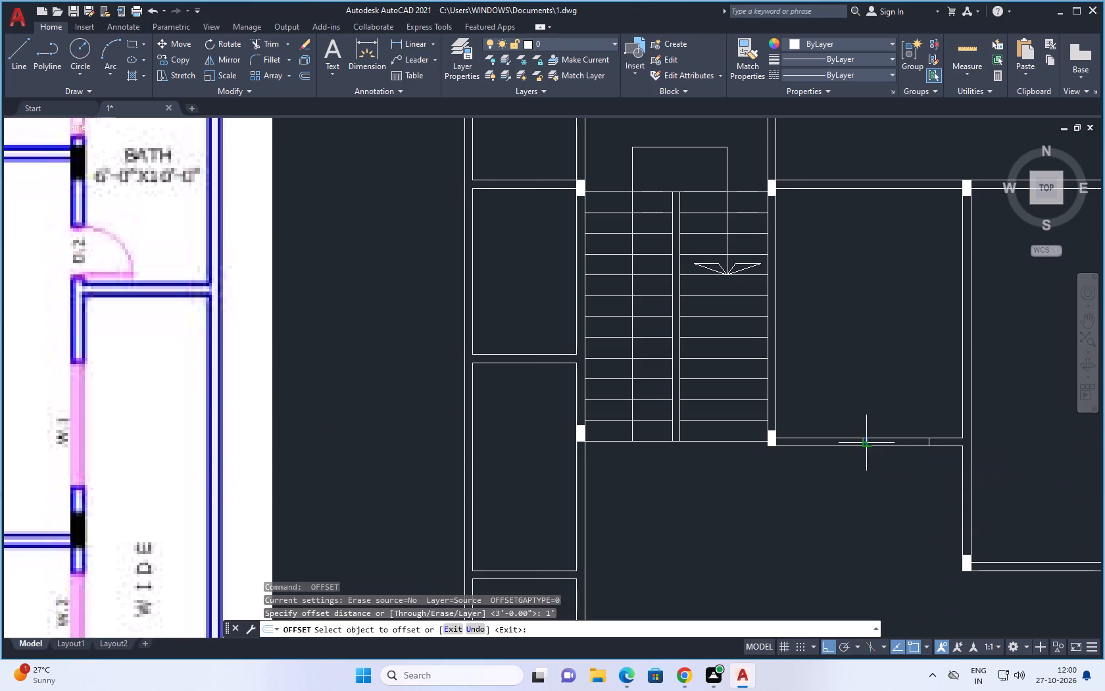
{"action": "left_click", "coordinate": [833, 449]}
{"action": "key", "text": "Escape"}
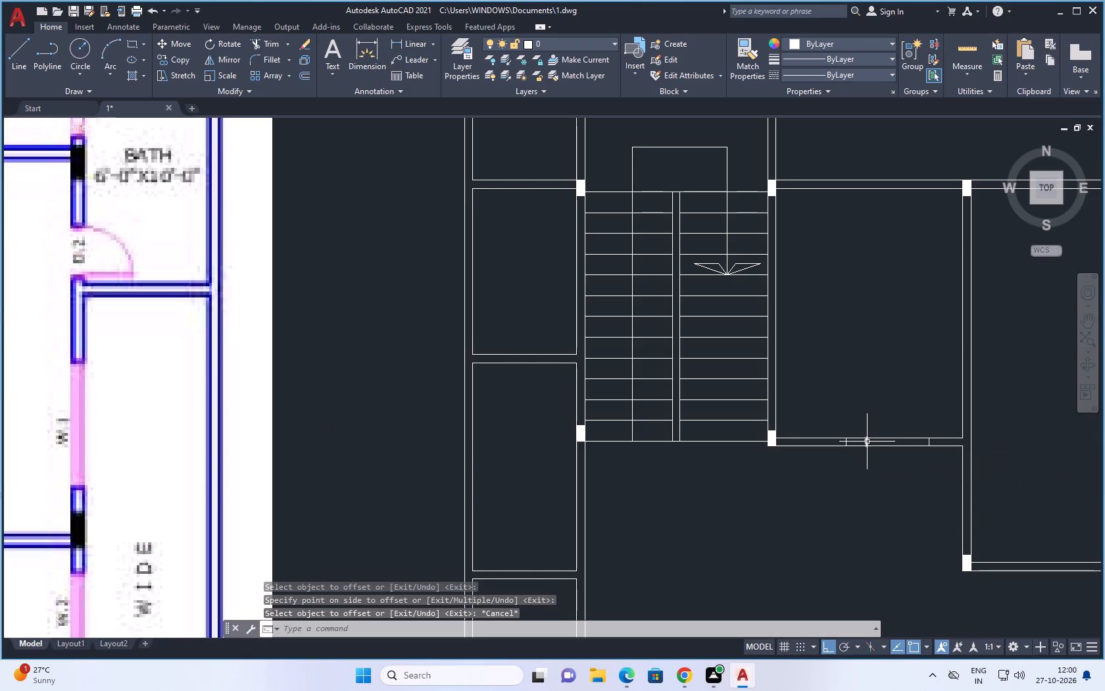
Delete the middle of the three jamb lines in the kitchen's south wall.
{"action": "left_click", "coordinate": [867, 442]}
{"action": "key", "text": "Delete"}
{"action": "key", "text": "Escape"}
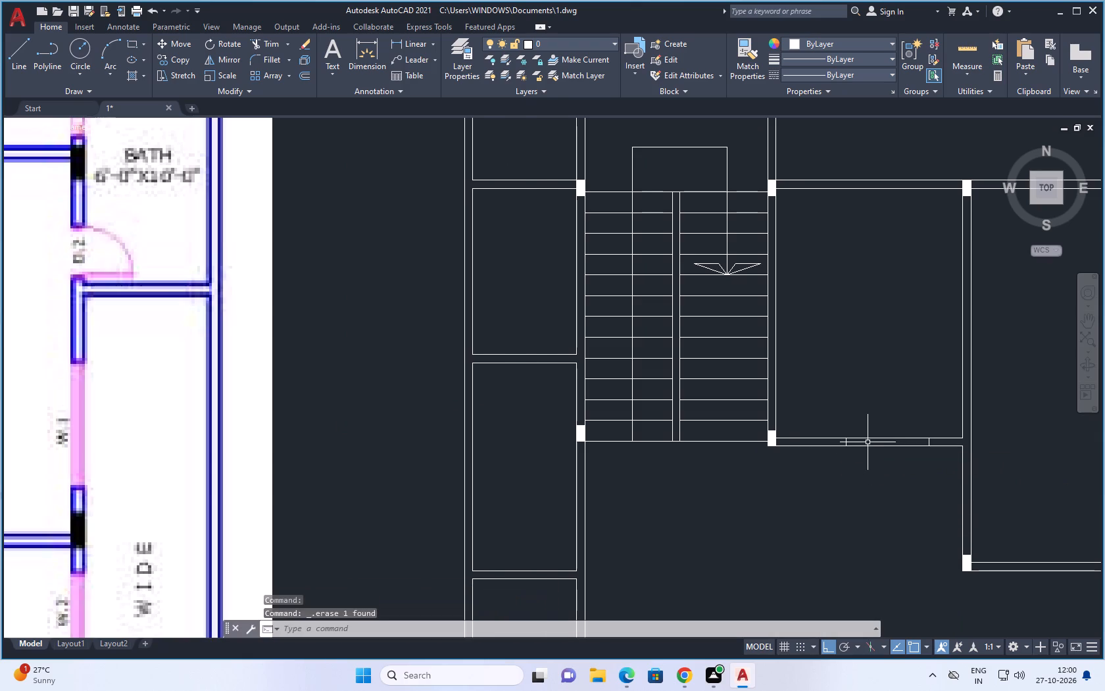
{"action": "key", "text": "Escape"}
Trim both wall lines between the two jambs to open the kitchen's south wall.
{"action": "type", "text": "tr"}
{"action": "key", "text": "space"}
{"action": "key", "text": "space"}
{"action": "left_click_drag", "start_coordinate": [891, 417], "coordinate": [891, 421]}
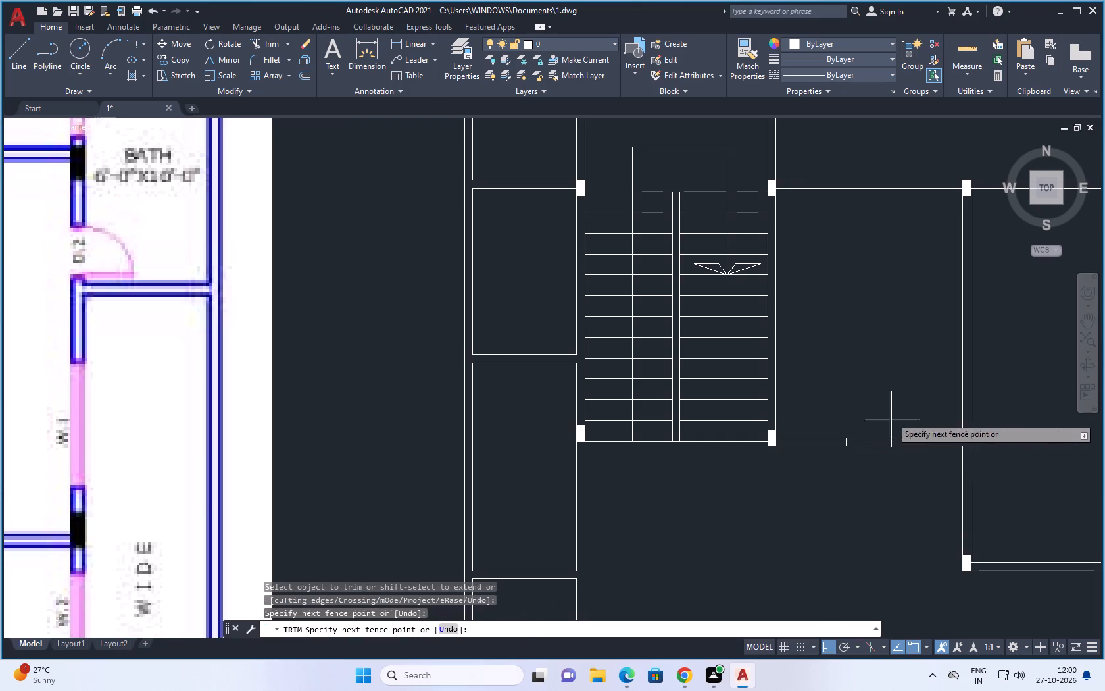
{"action": "left_click_drag", "start_coordinate": [891, 421], "coordinate": [864, 488]}
{"action": "scroll", "coordinate": [864, 484], "scroll_direction": "down", "scroll_amount": 3}
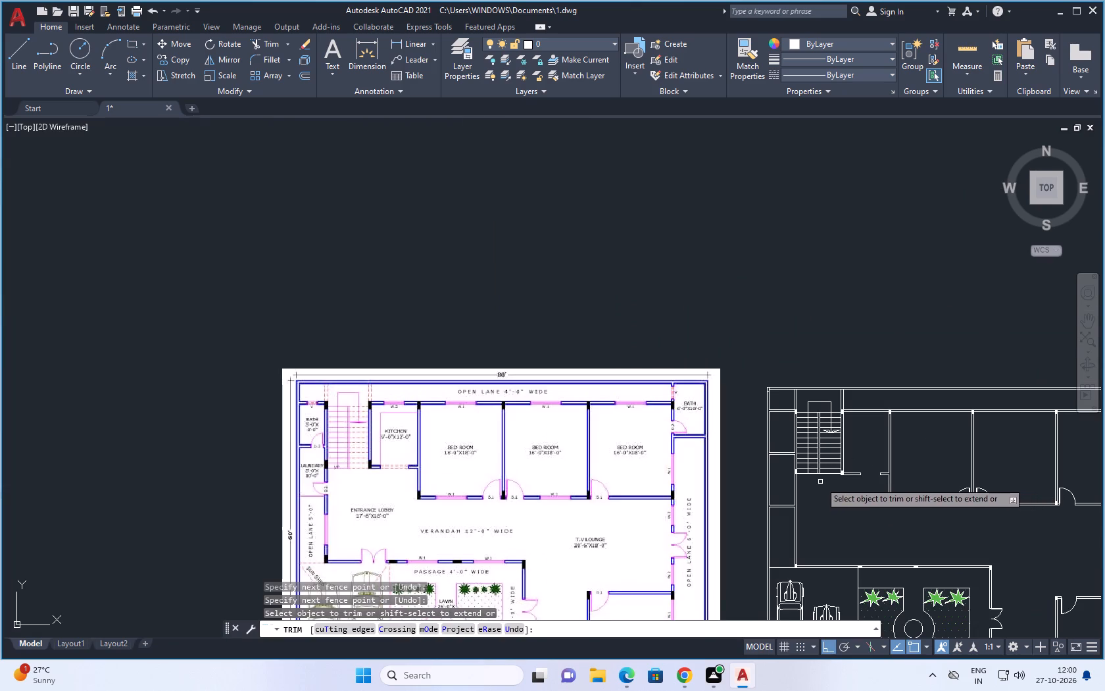
{"action": "key", "text": "Escape"}
Draw a line along the inner wall face across the kitchen opening, from the west jamb to the east jamb.
{"action": "key", "text": "l"}
{"action": "key", "text": "space"}
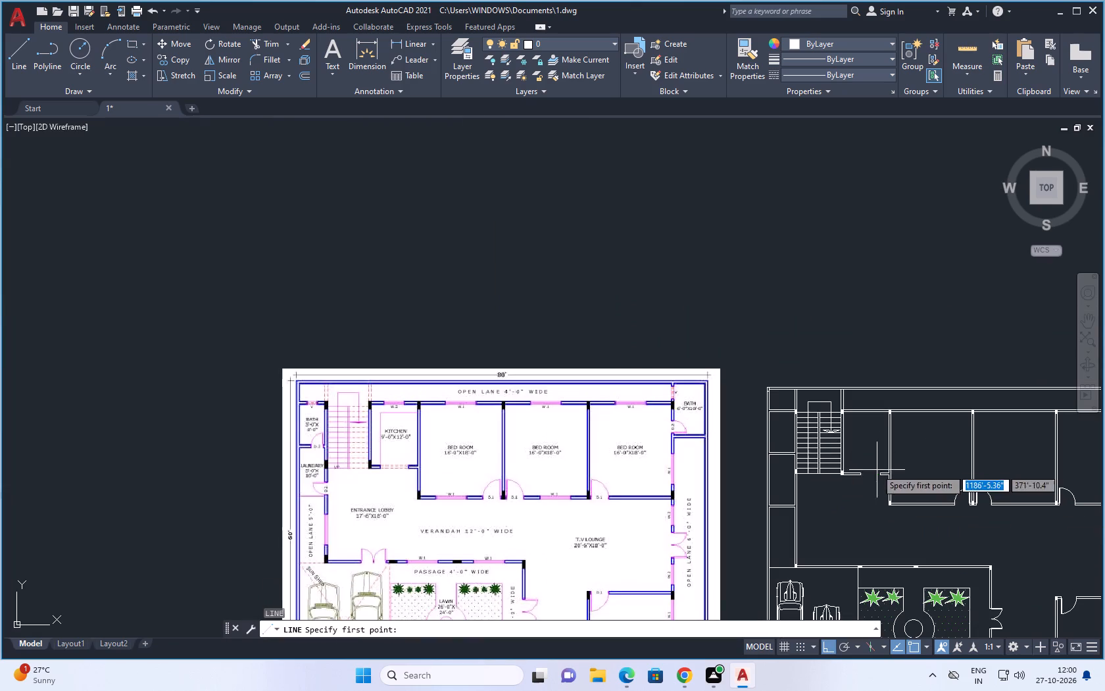
{"action": "scroll", "coordinate": [874, 466], "scroll_direction": "up", "scroll_amount": 3}
{"action": "scroll", "coordinate": [808, 497], "scroll_direction": "up", "scroll_amount": 4}
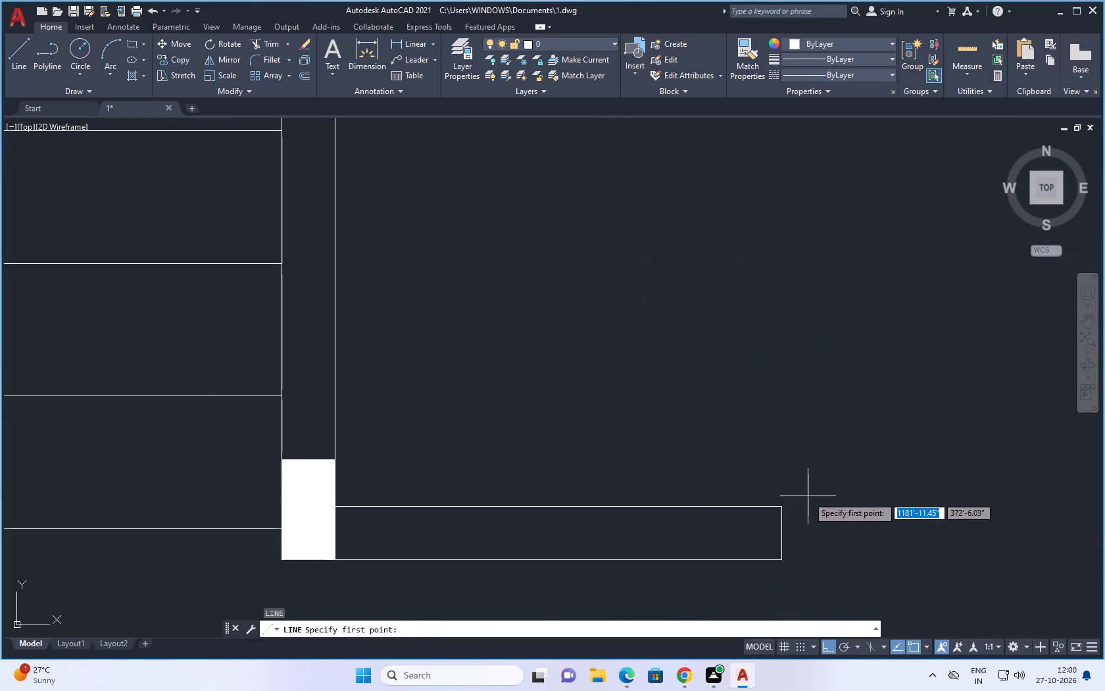
{"action": "left_click", "coordinate": [779, 508]}
{"action": "scroll", "coordinate": [779, 508], "scroll_direction": "down", "scroll_amount": 4}
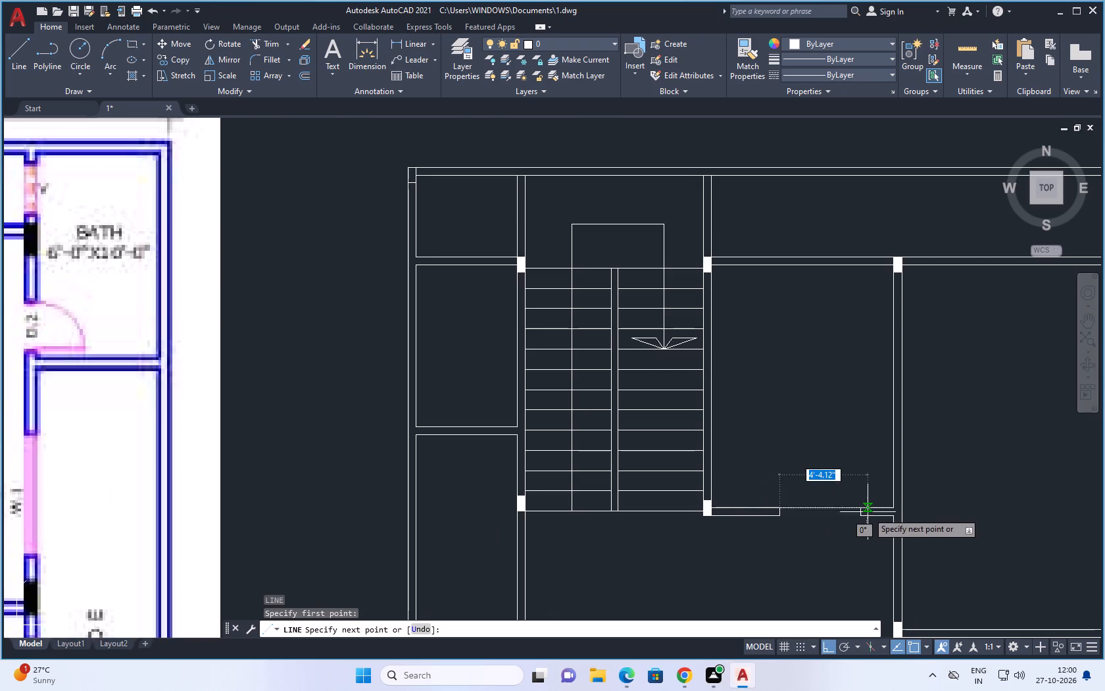
{"action": "scroll", "coordinate": [864, 507], "scroll_direction": "up", "scroll_amount": 4}
{"action": "left_click", "coordinate": [826, 513]}
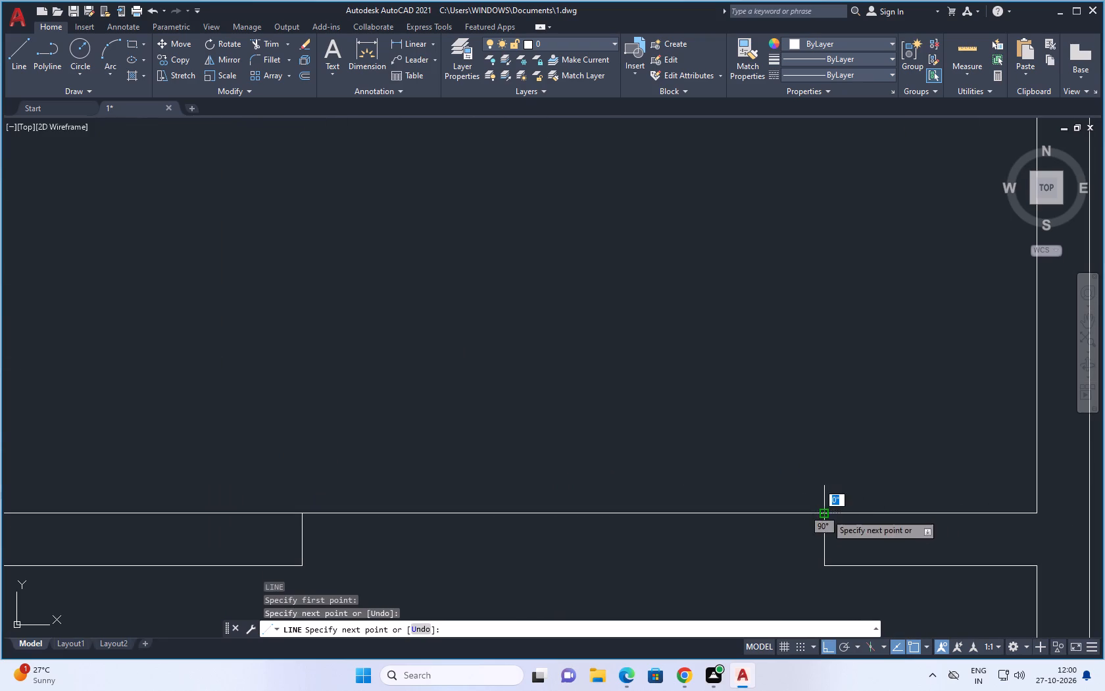
{"action": "key", "text": "space"}
Draw a line along the outer wall face across the kitchen's south opening, from the west jamb to the east jamb.
{"action": "key", "text": "space"}
{"action": "scroll", "coordinate": [868, 432], "scroll_direction": "down", "scroll_amount": 2}
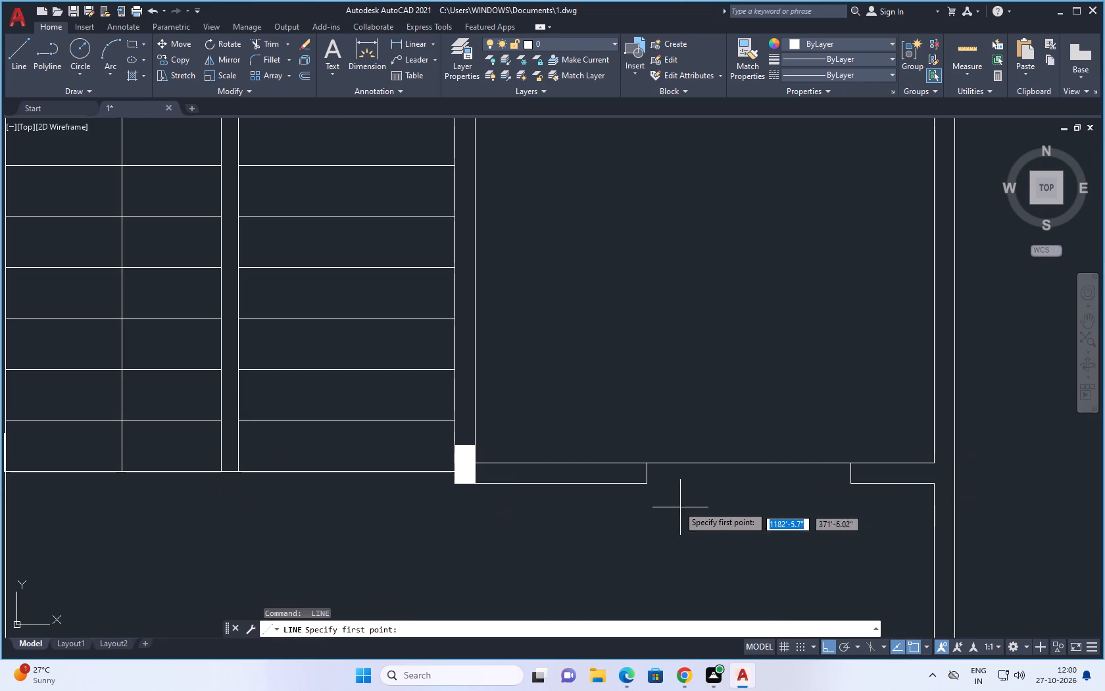
{"action": "left_click", "coordinate": [648, 484]}
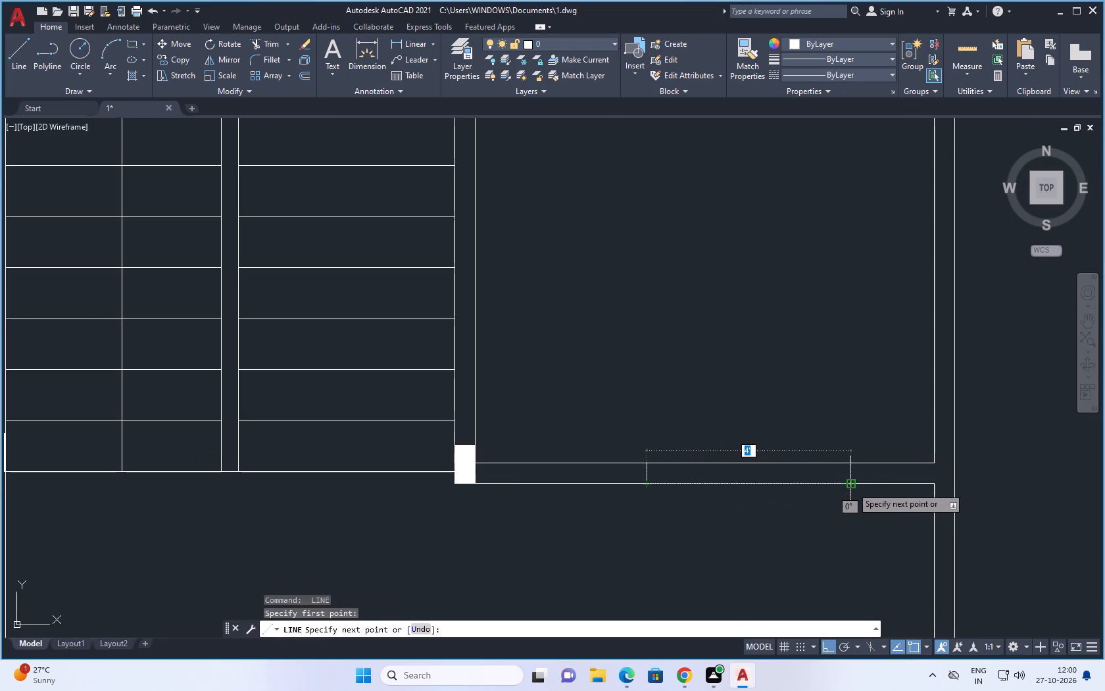
{"action": "left_click", "coordinate": [849, 483]}
{"action": "key", "text": "Escape"}
Draw a short line across the thickness of the T.V. lounge's east wall, about midway between its two columns.
{"action": "scroll", "coordinate": [911, 461], "scroll_direction": "down", "scroll_amount": 6}
{"action": "scroll", "coordinate": [670, 482], "scroll_direction": "up", "scroll_amount": 1}
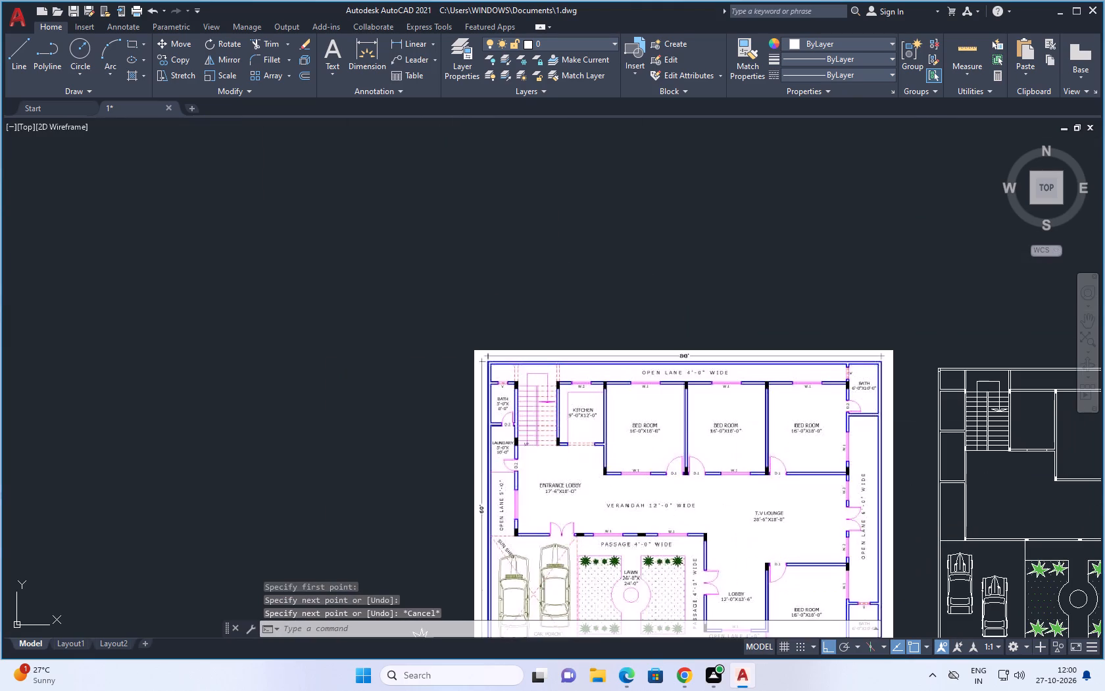
{"action": "scroll", "coordinate": [670, 482], "scroll_direction": "down", "scroll_amount": 1}
{"action": "scroll", "coordinate": [670, 482], "scroll_direction": "up", "scroll_amount": 1}
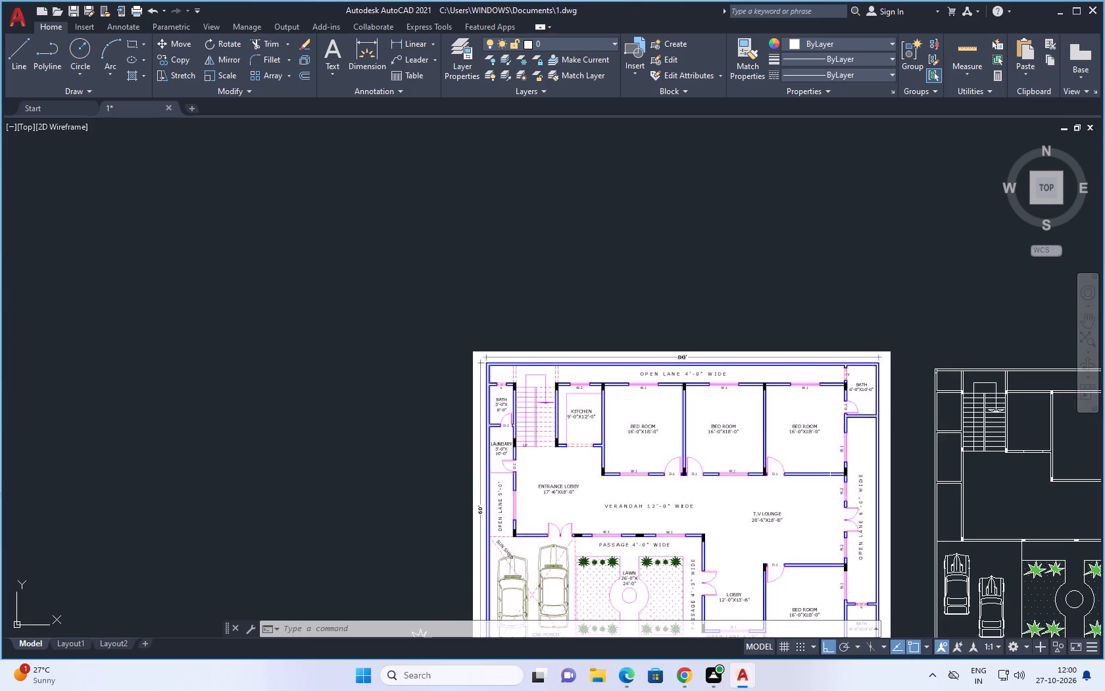
{"action": "scroll", "coordinate": [771, 443], "scroll_direction": "down", "scroll_amount": 2}
{"action": "scroll", "coordinate": [989, 463], "scroll_direction": "up", "scroll_amount": 3}
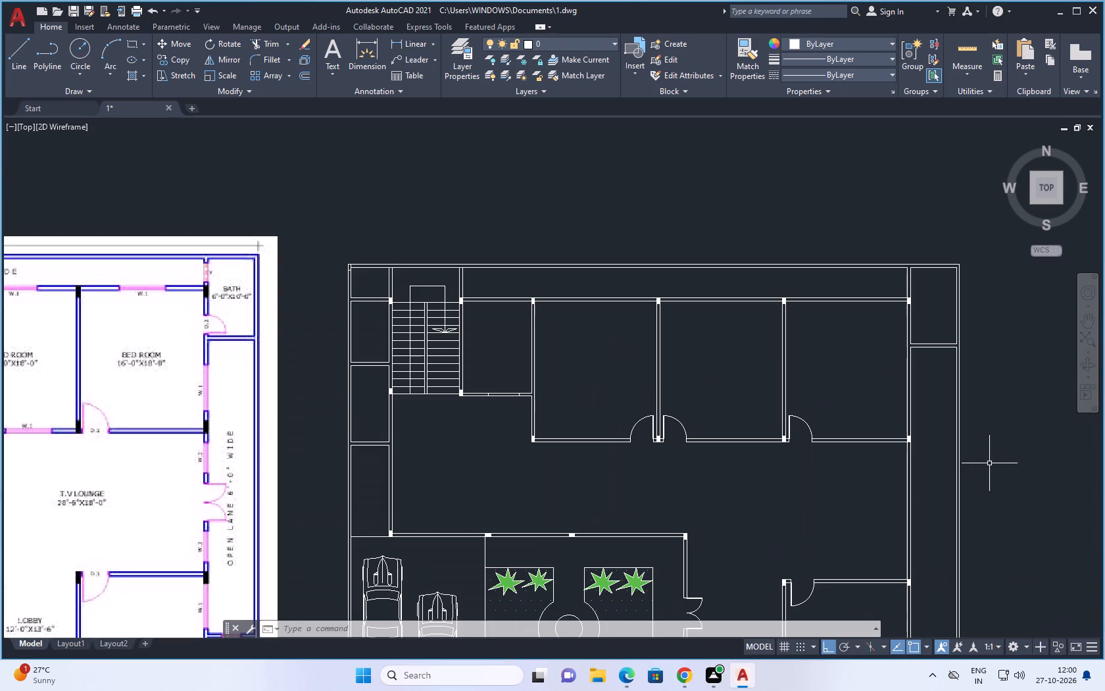
{"action": "key", "text": "Escape"}
{"action": "key", "text": "Escape"}
{"action": "key", "text": "l"}
{"action": "key", "text": "space"}
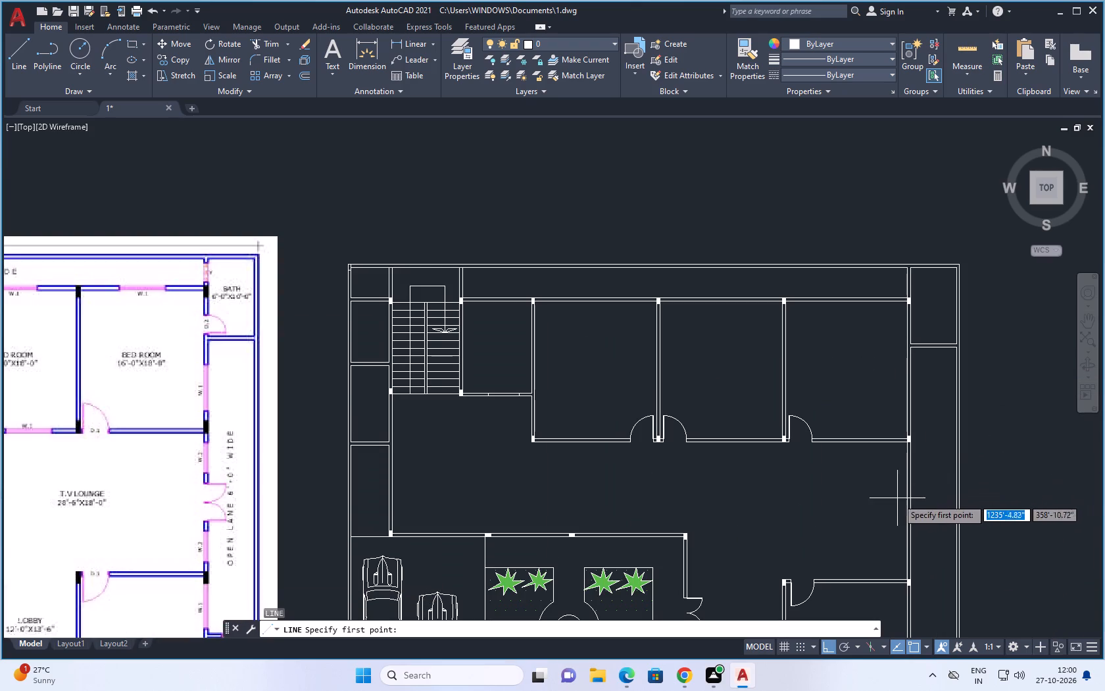
{"action": "left_click", "coordinate": [904, 515]}
{"action": "scroll", "coordinate": [904, 515], "scroll_direction": "up", "scroll_amount": 4}
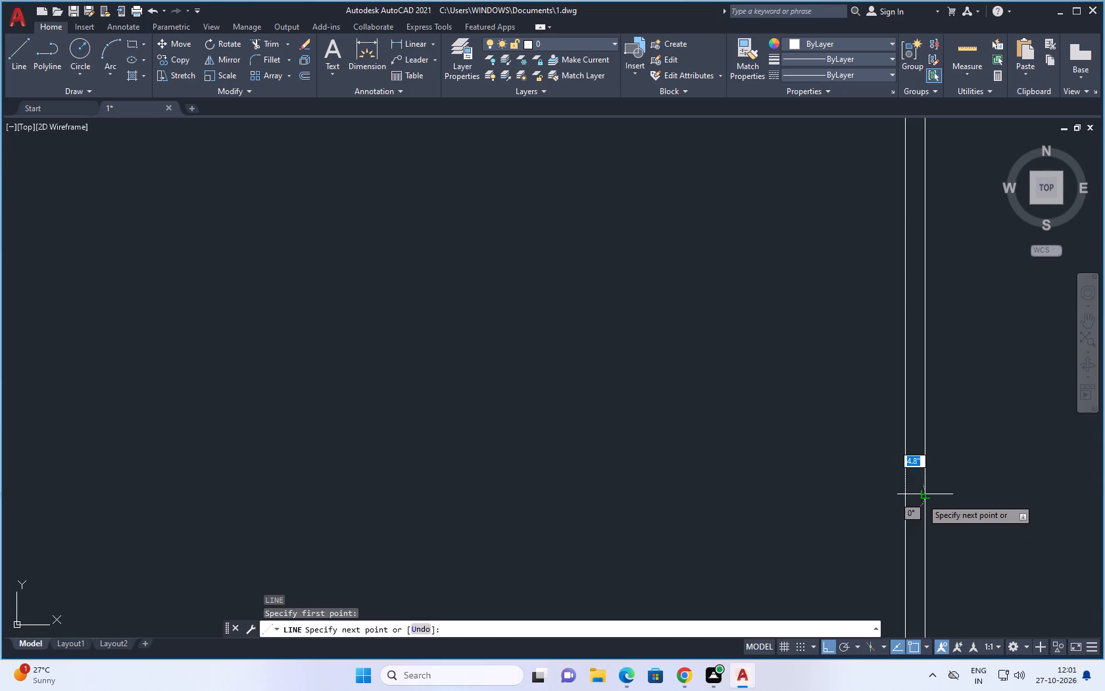
{"action": "left_click", "coordinate": [921, 498]}
{"action": "key", "text": "Escape"}
Offset the line across the T.V. lounge's east wall 2' to both the north and the south as door jambs.
{"action": "key", "text": "o"}
{"action": "key", "text": "space"}
{"action": "key", "text": "2"}
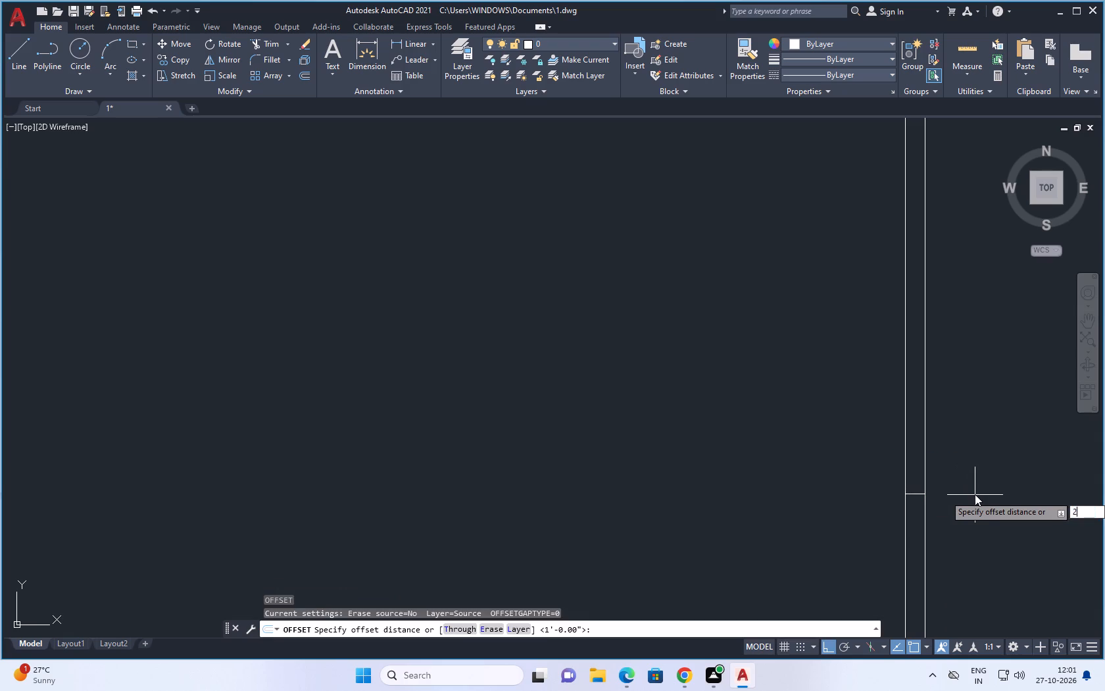
{"action": "type", "text": "'"}
{"action": "key", "text": "space"}
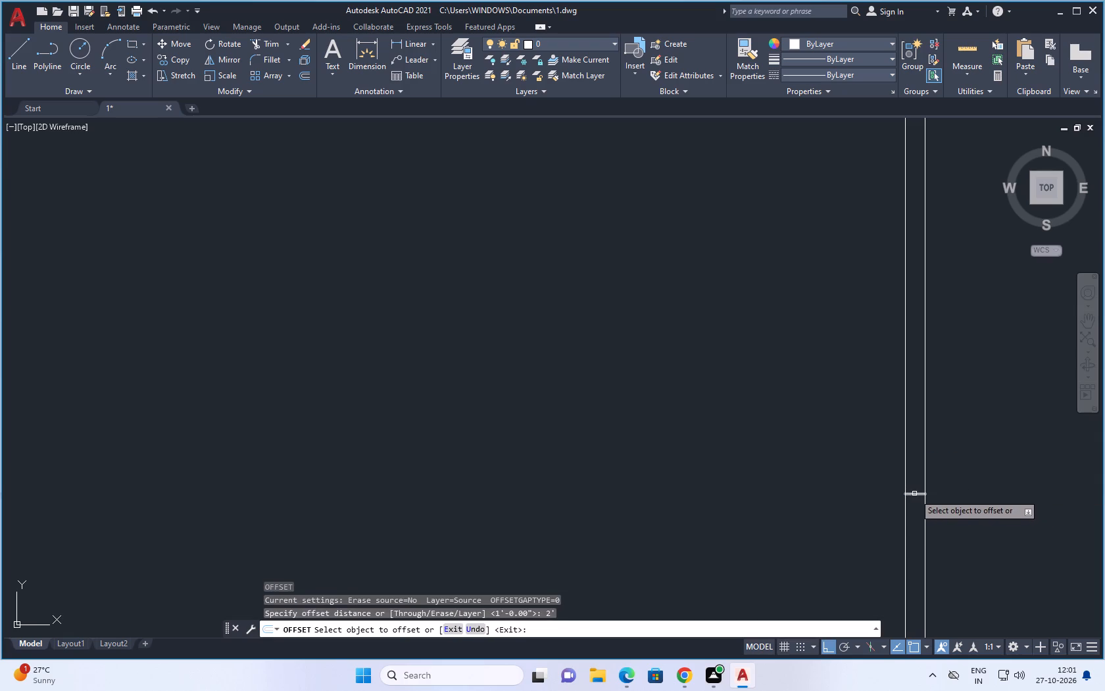
{"action": "left_click", "coordinate": [914, 494]}
{"action": "left_click", "coordinate": [917, 442]}
{"action": "left_click_drag", "start_coordinate": [921, 494], "coordinate": [920, 508]}
{"action": "left_click", "coordinate": [920, 573]}
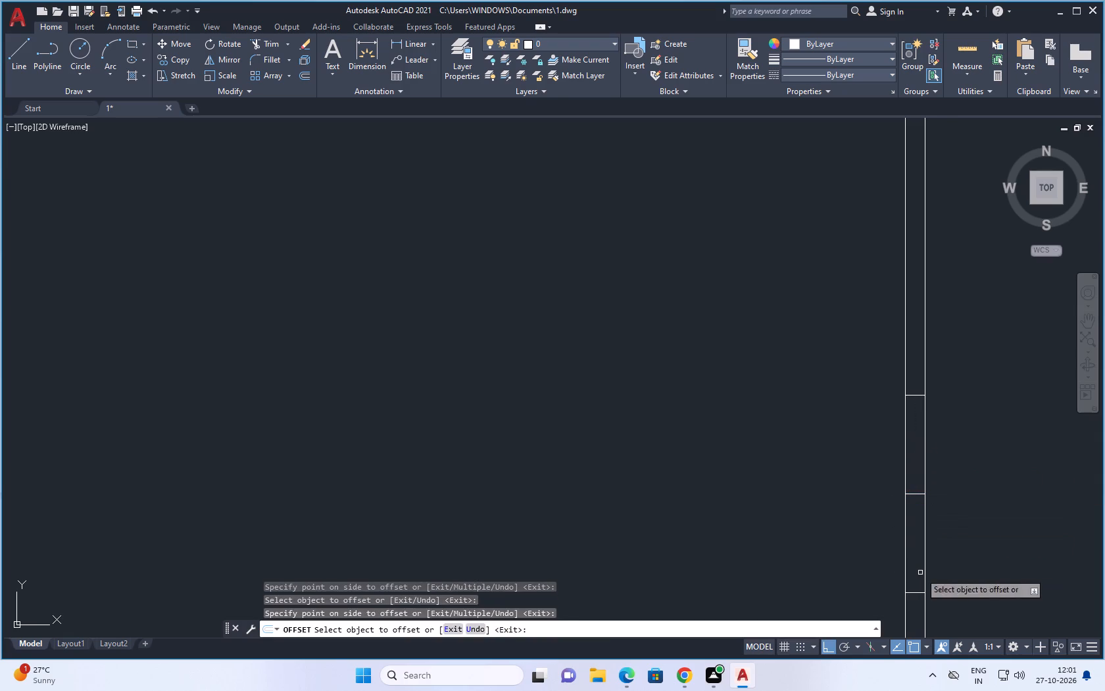
{"action": "key", "text": "Escape"}
{"action": "key", "text": "Escape"}
Draw a 2' door-leaf line eastward from the outer end of the south jamb line.
{"action": "key", "text": "l"}
{"action": "key", "text": "space"}
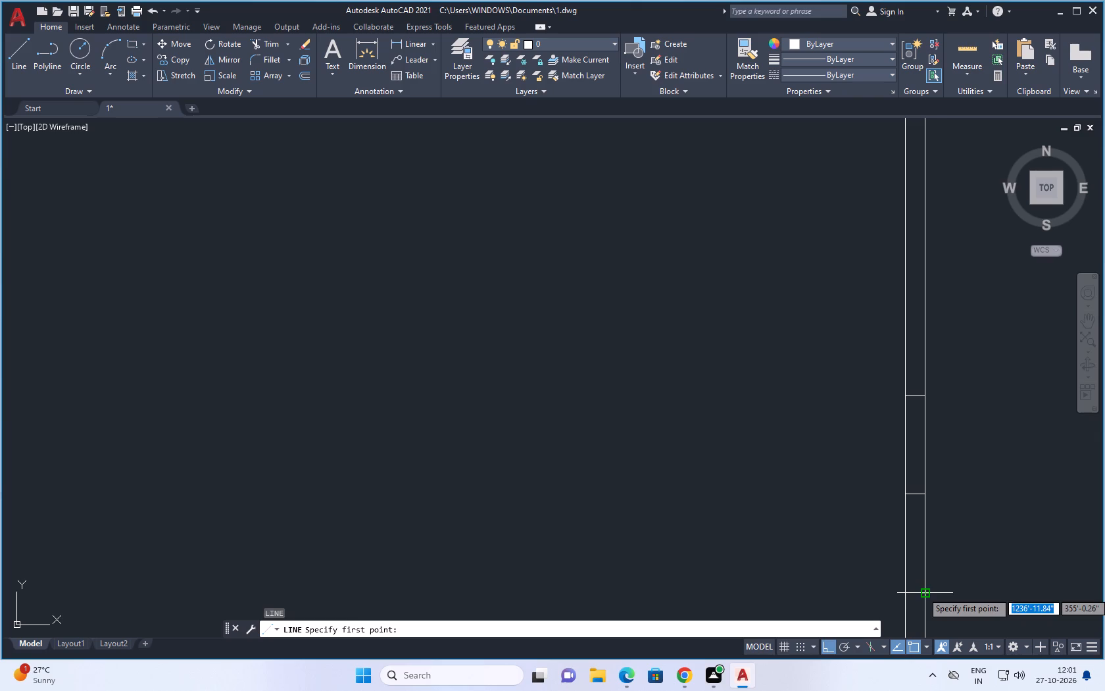
{"action": "left_click", "coordinate": [928, 592]}
{"action": "key", "text": "2"}
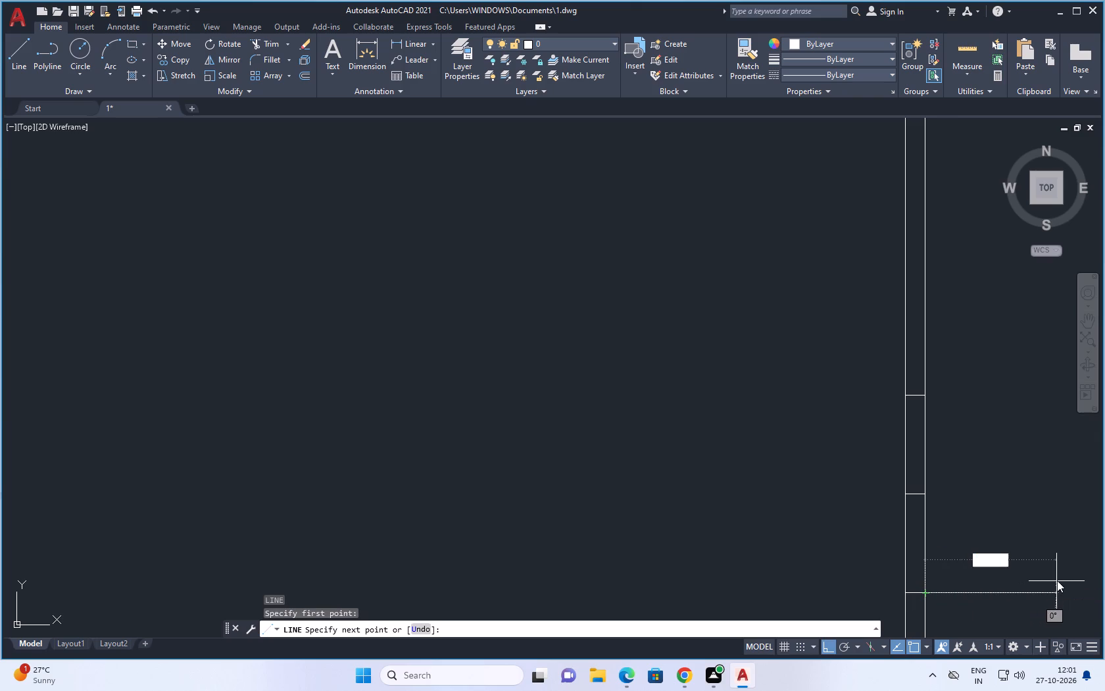
{"action": "key", "text": "apostrophe"}
{"action": "key", "text": "space"}
{"action": "key", "text": "Escape"}
Move the door-leaf line from the south jamb to the outer end of the north jamb line.
{"action": "left_click_drag", "start_coordinate": [1010, 551], "coordinate": [987, 612]}
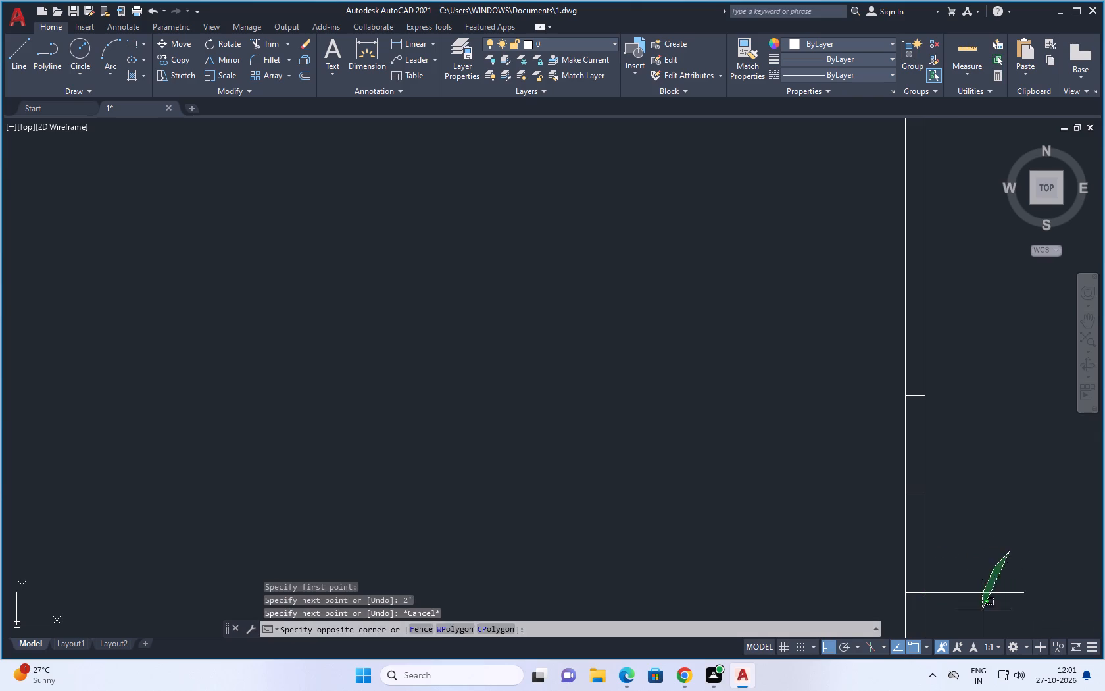
{"action": "left_click_drag", "start_coordinate": [987, 612], "coordinate": [1048, 612]}
{"action": "key", "text": "m"}
{"action": "key", "text": "space"}
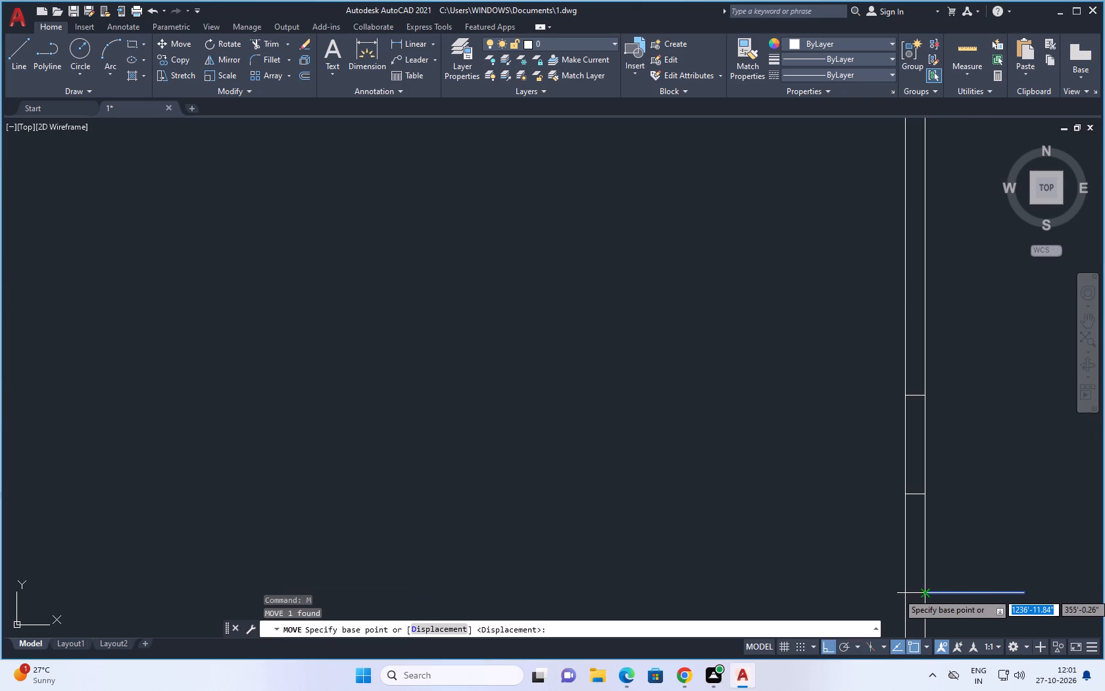
{"action": "left_click", "coordinate": [925, 592]}
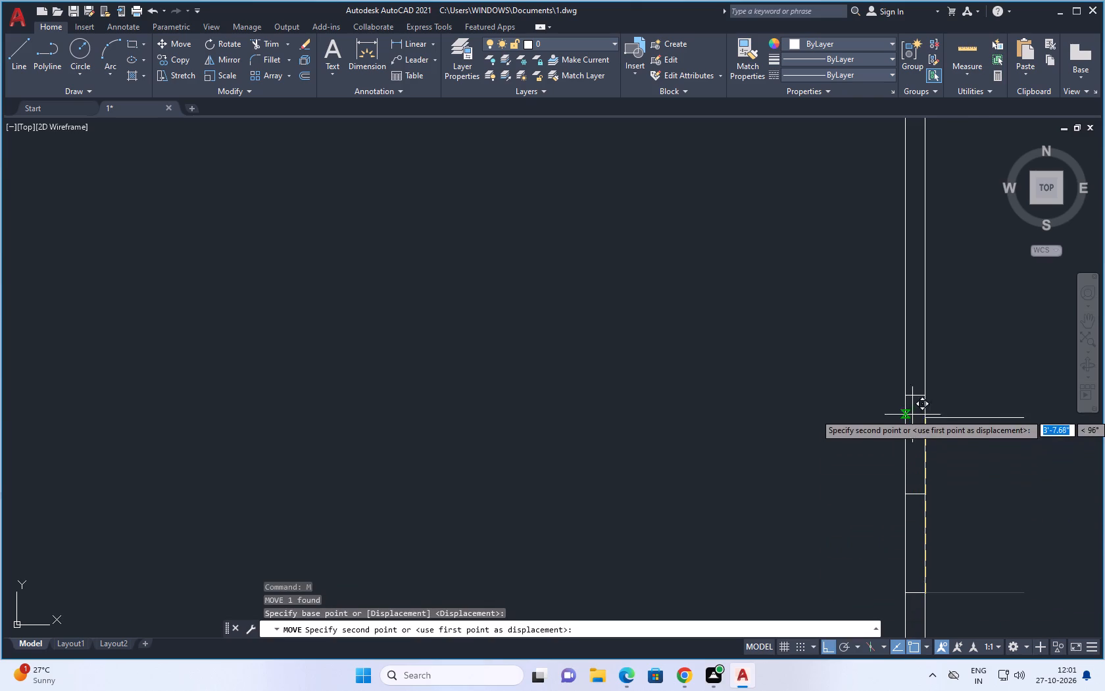
{"action": "left_click", "coordinate": [925, 394]}
{"action": "key", "text": "Escape"}
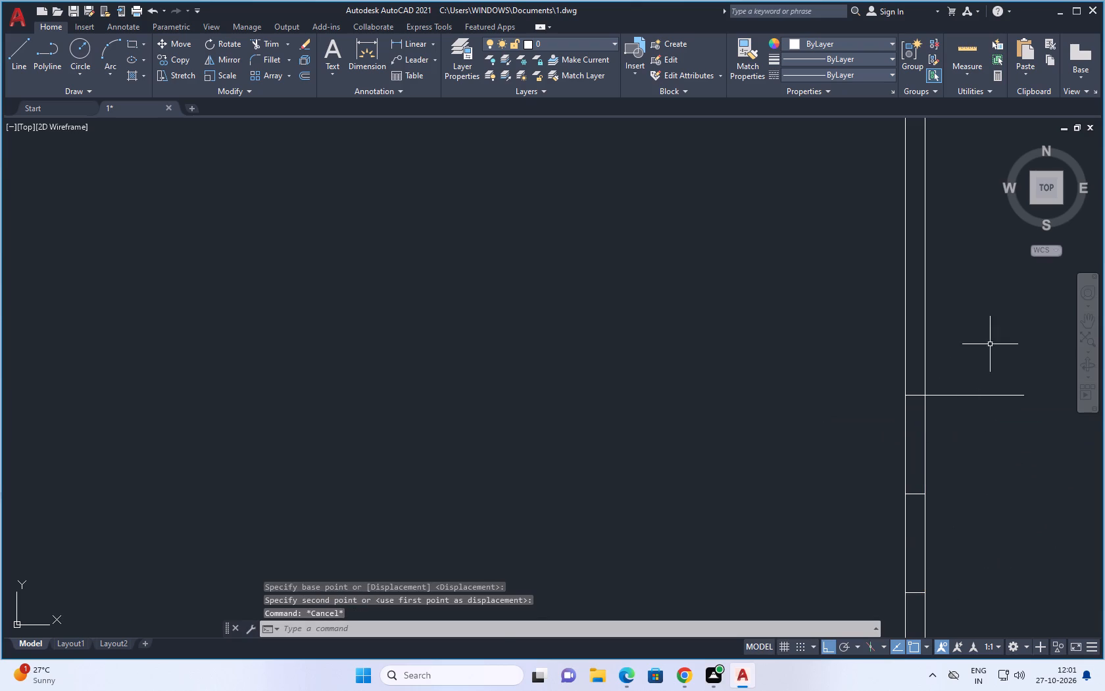
Copy the door-leaf line from the north jamb to the outer end of the south jamb line.
{"action": "left_click_drag", "start_coordinate": [992, 339], "coordinate": [991, 441]}
{"action": "right_click", "coordinate": [996, 442]}
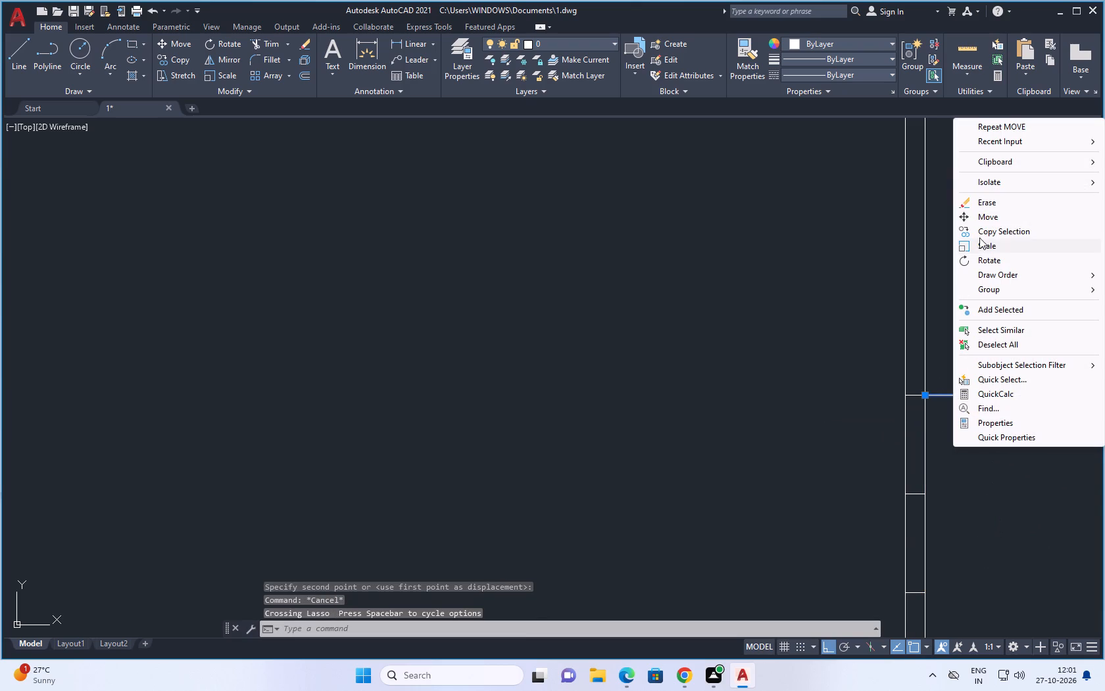
{"action": "left_click", "coordinate": [993, 232]}
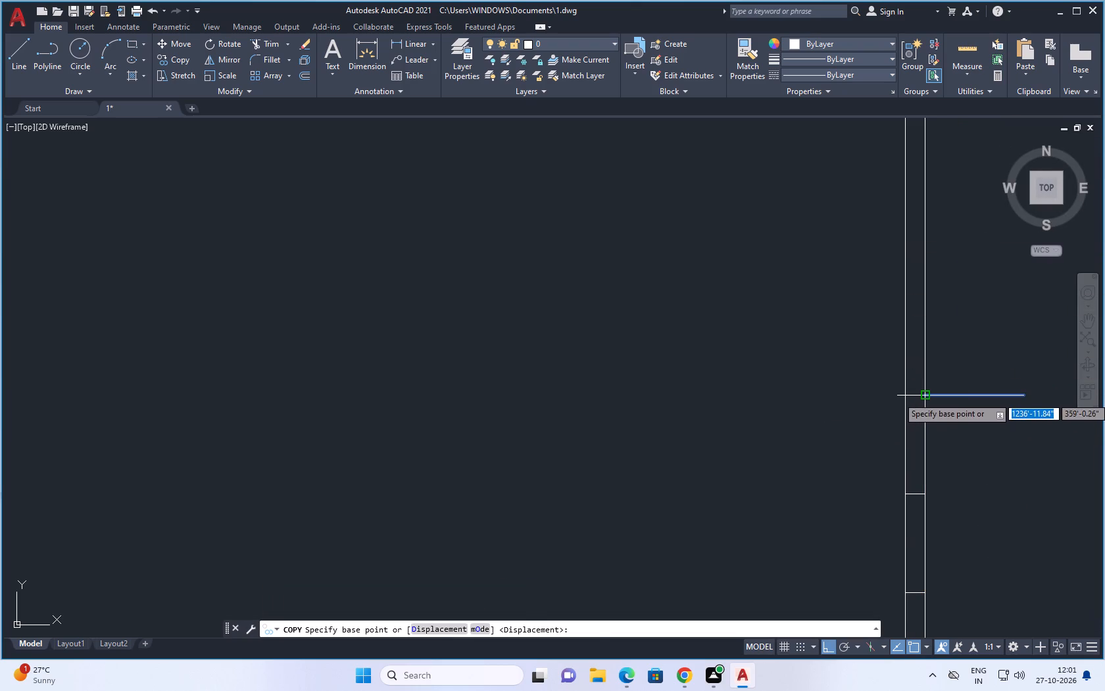
{"action": "left_click", "coordinate": [927, 397]}
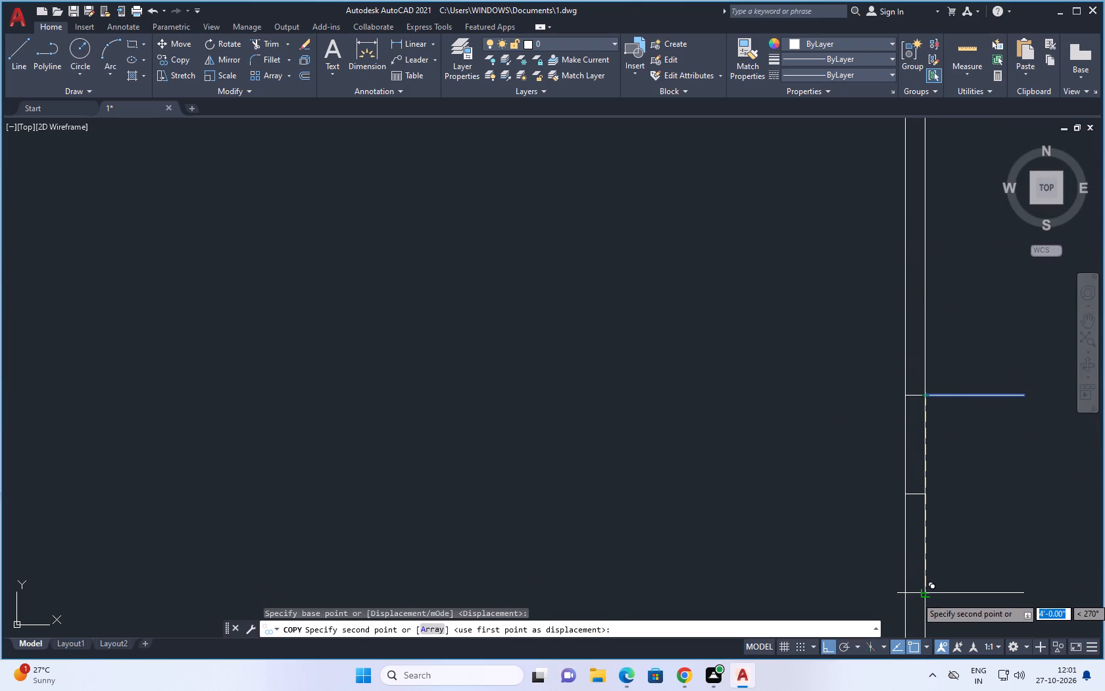
{"action": "left_click", "coordinate": [925, 597]}
{"action": "key", "text": "space"}
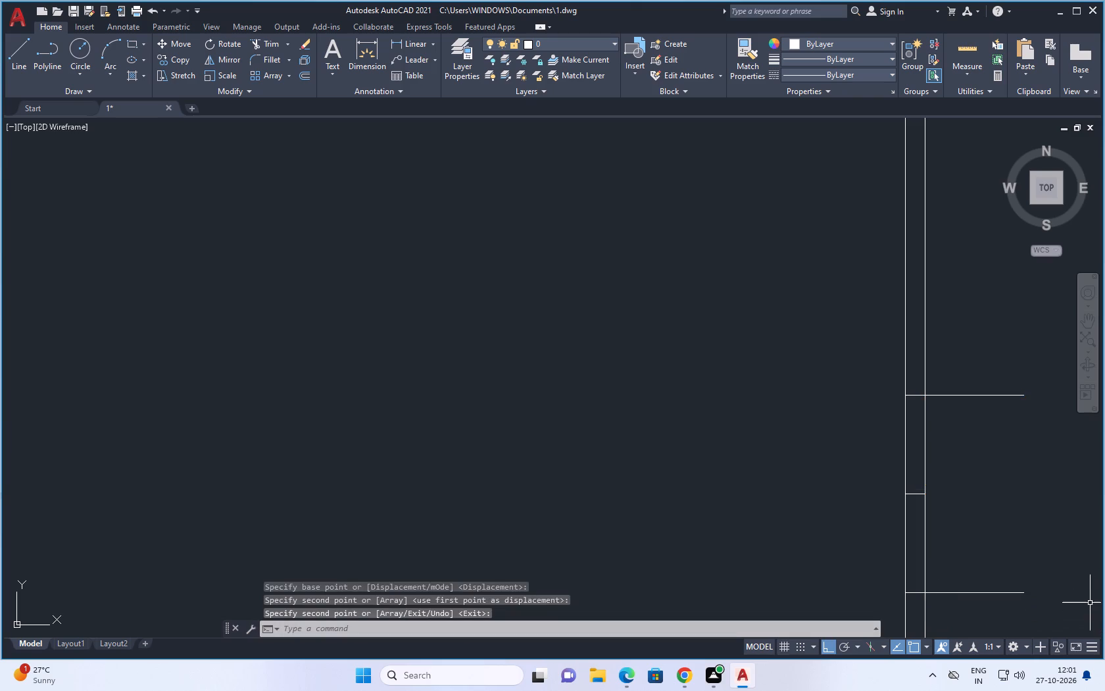
{"action": "key", "text": "Escape"}
Offset both door-leaf lines 1" towards the inside of the opening.
{"action": "key", "text": "o"}
{"action": "key", "text": "space"}
{"action": "key", "text": "1"}
{"action": "key", "text": "space"}
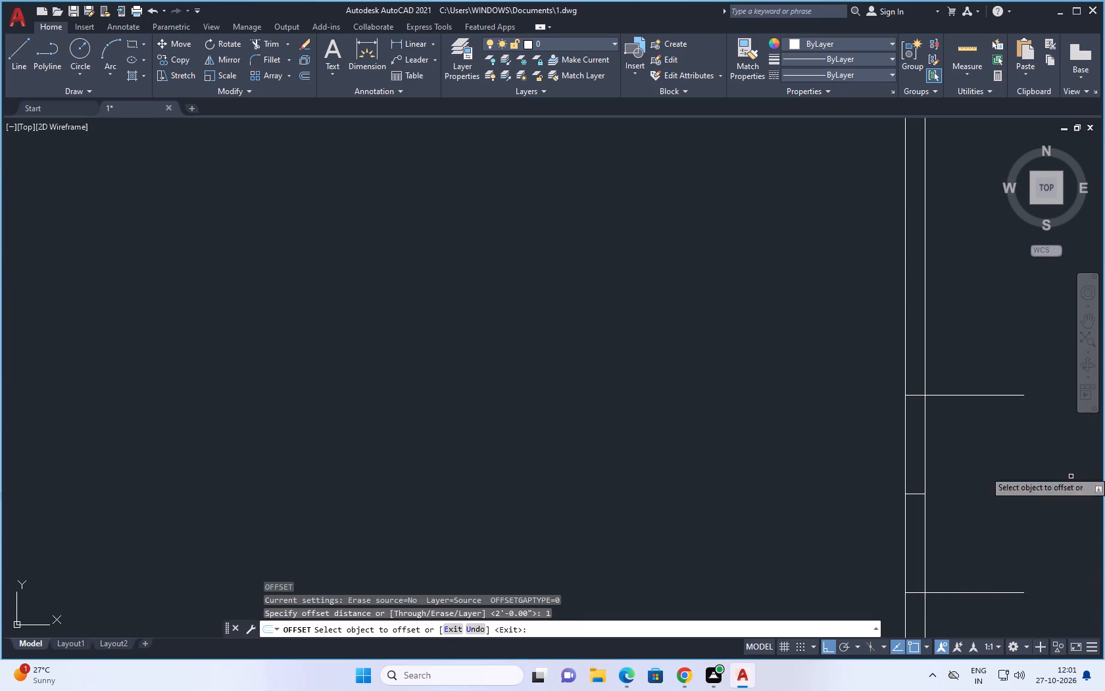
{"action": "left_click", "coordinate": [1001, 395]}
{"action": "left_click", "coordinate": [995, 437]}
{"action": "left_click", "coordinate": [968, 594]}
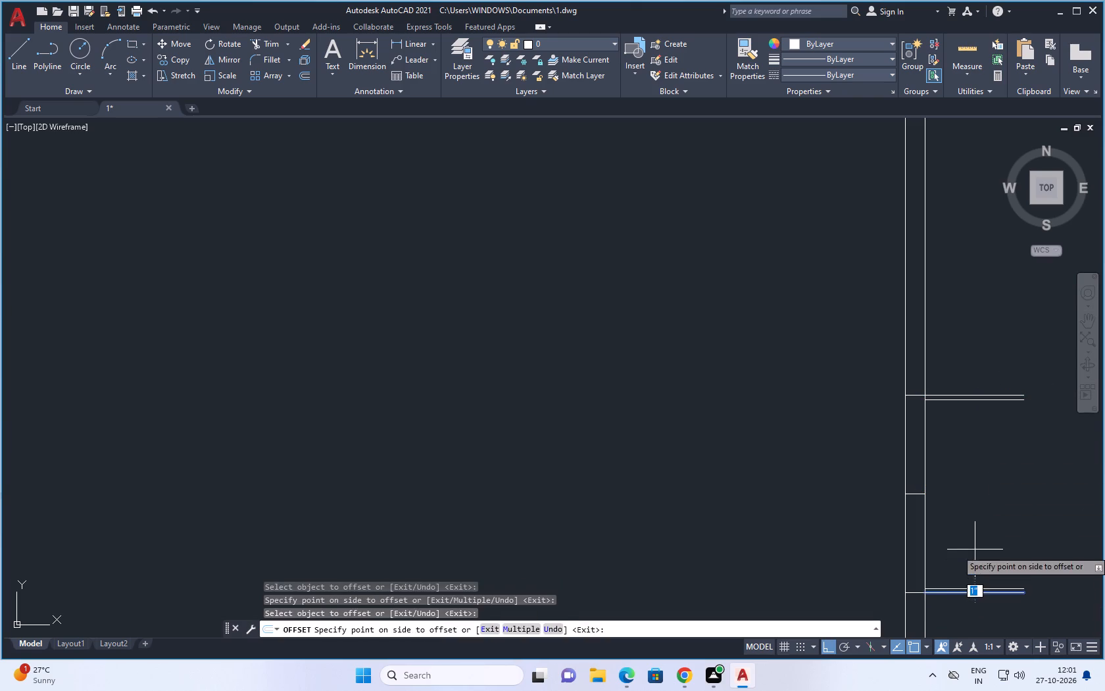
{"action": "left_click", "coordinate": [975, 550]}
{"action": "key", "text": "Escape"}
{"action": "key", "text": "Escape"}
{"action": "key", "text": "Escape"}
Draw the north leaf's swing arc from the centre line's outer end through the leaf's inner corner to its outer corner.
{"action": "key", "text": "a"}
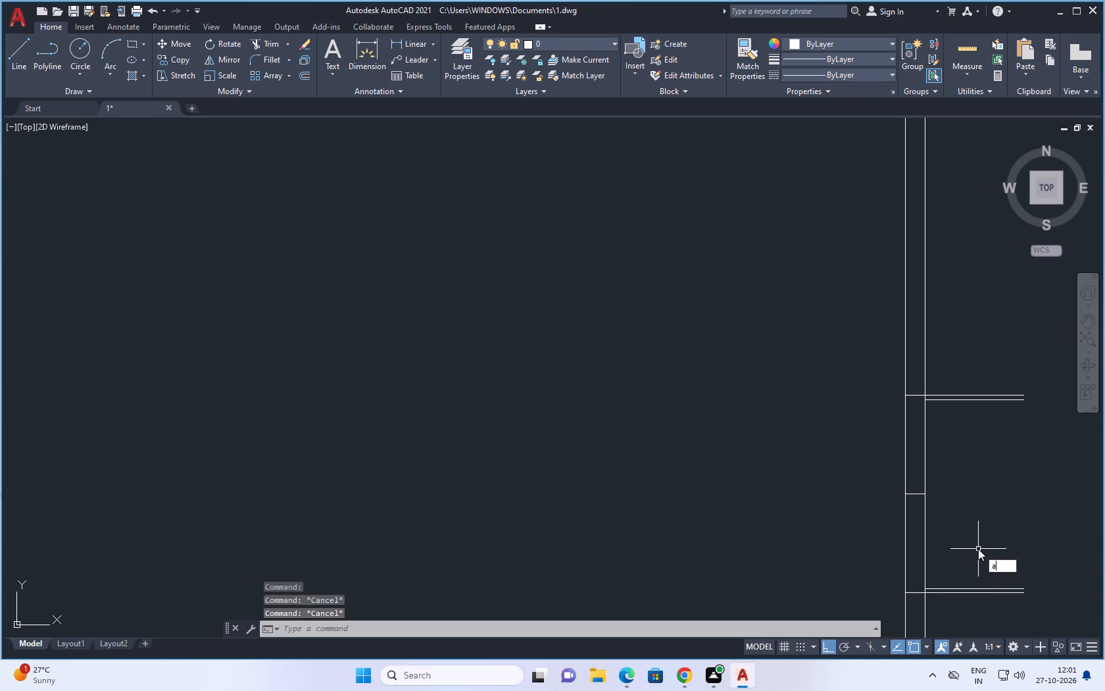
{"action": "key", "text": "space"}
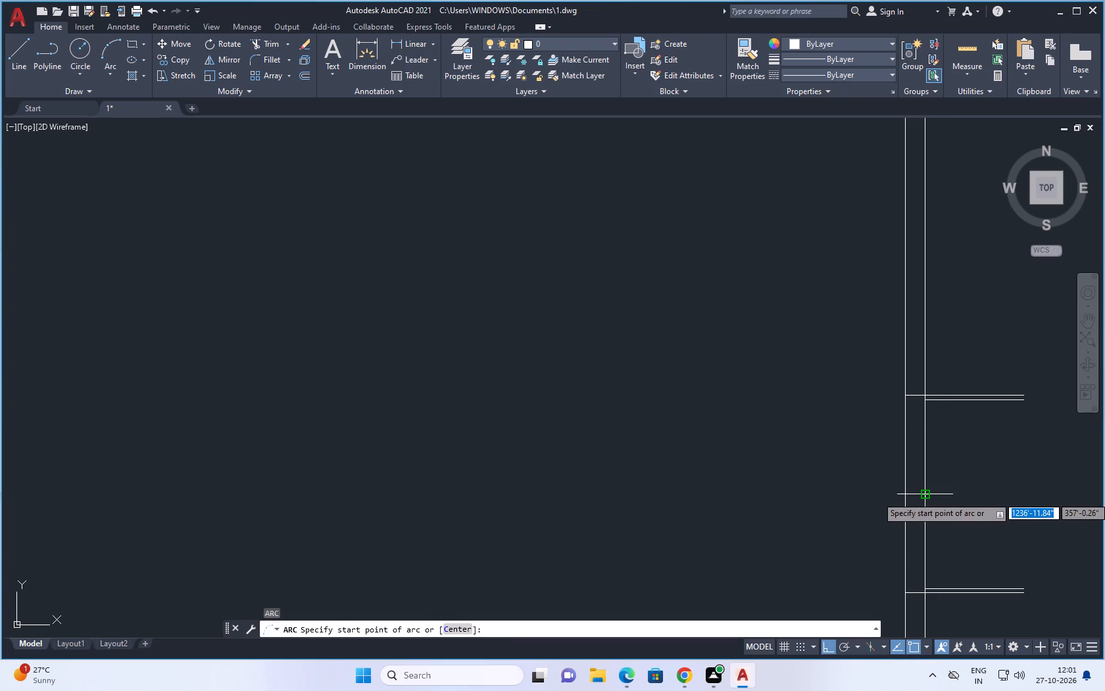
{"action": "left_click", "coordinate": [927, 496]}
{"action": "left_click", "coordinate": [1023, 401]}
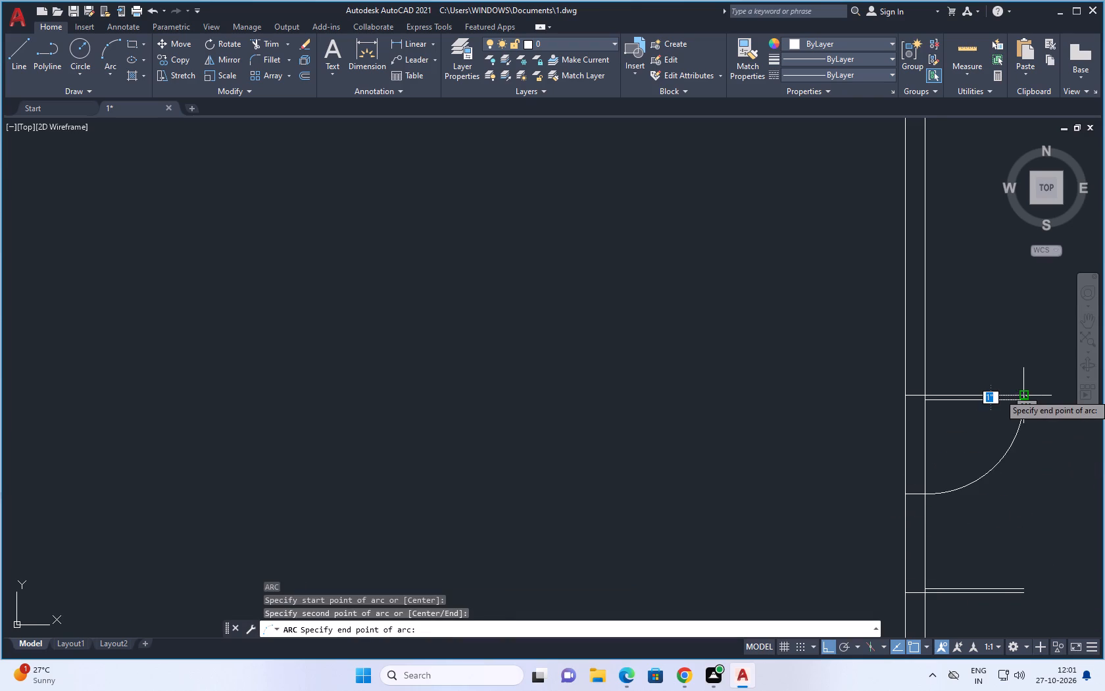
{"action": "left_click", "coordinate": [1023, 393]}
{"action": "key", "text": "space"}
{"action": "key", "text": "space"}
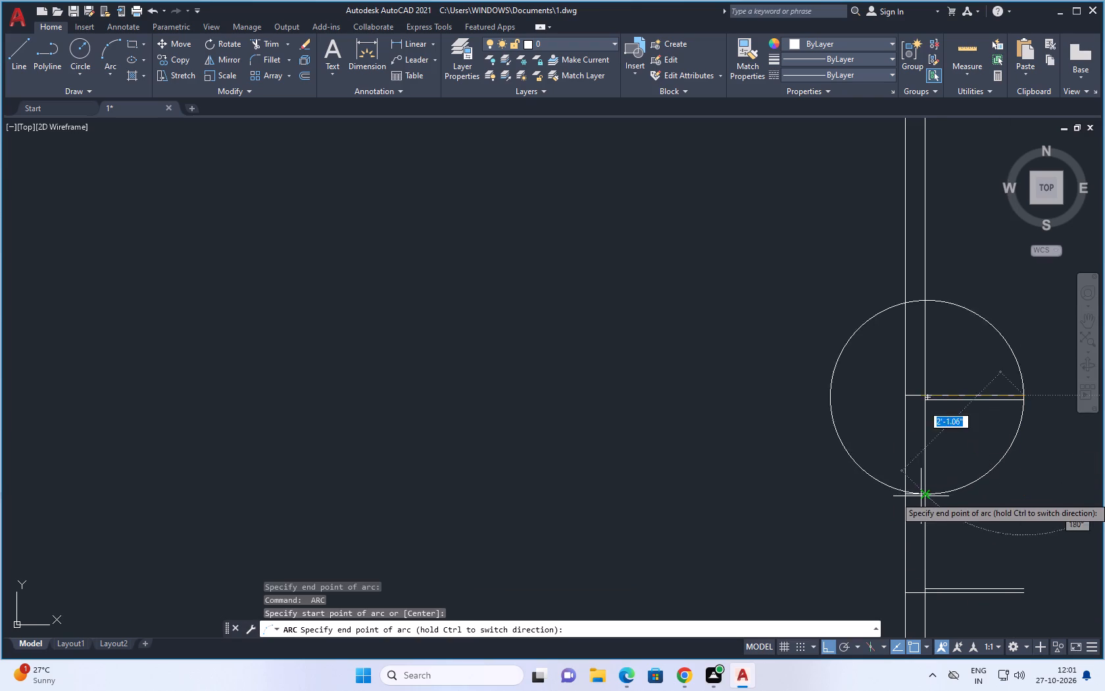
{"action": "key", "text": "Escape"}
Draw the south leaf's swing arc from the centre line's outer end through the leaf's inner corner to its outer corner.
{"action": "type", "text": "a"}
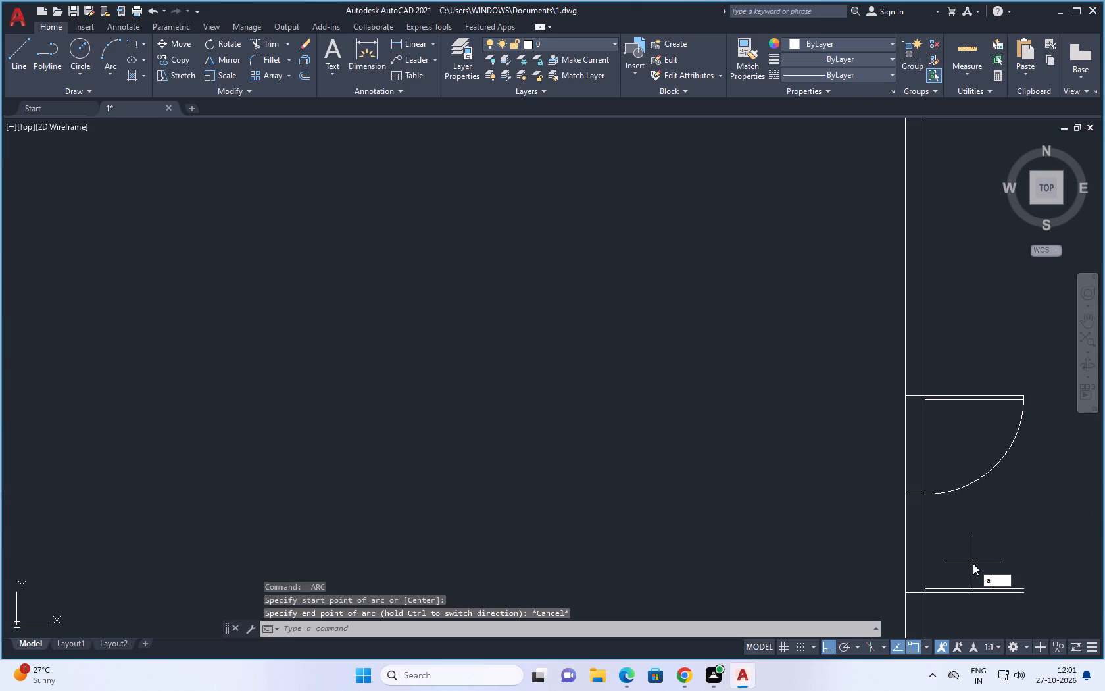
{"action": "key", "text": "space"}
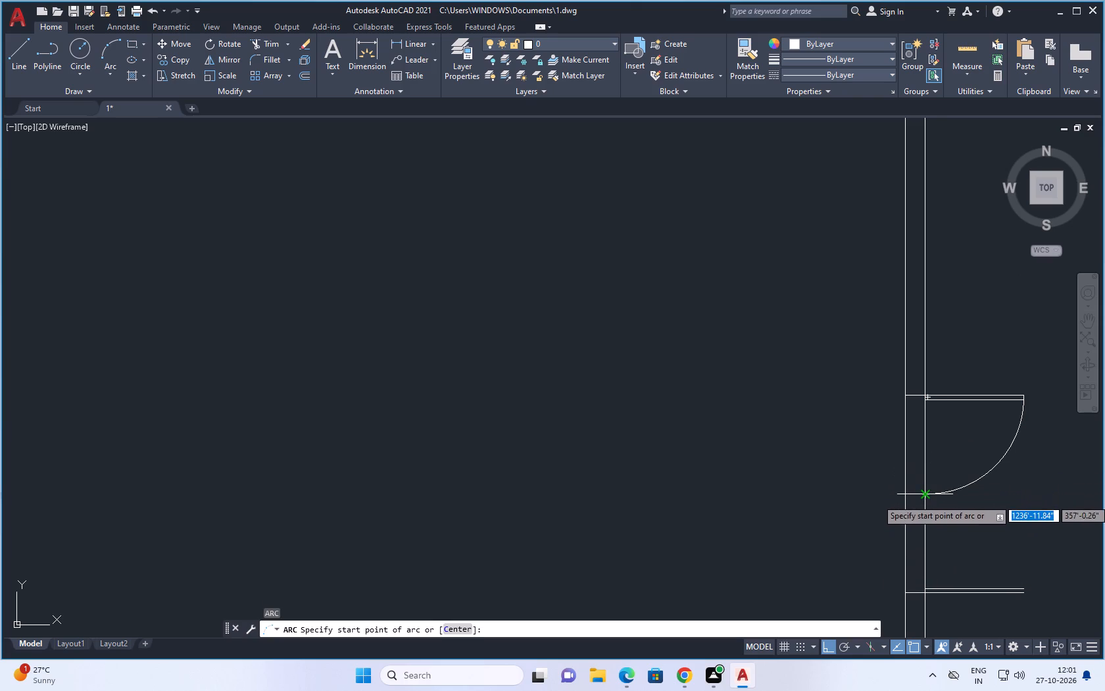
{"action": "left_click", "coordinate": [925, 499]}
{"action": "scroll", "coordinate": [1028, 590], "scroll_direction": "up", "scroll_amount": 4}
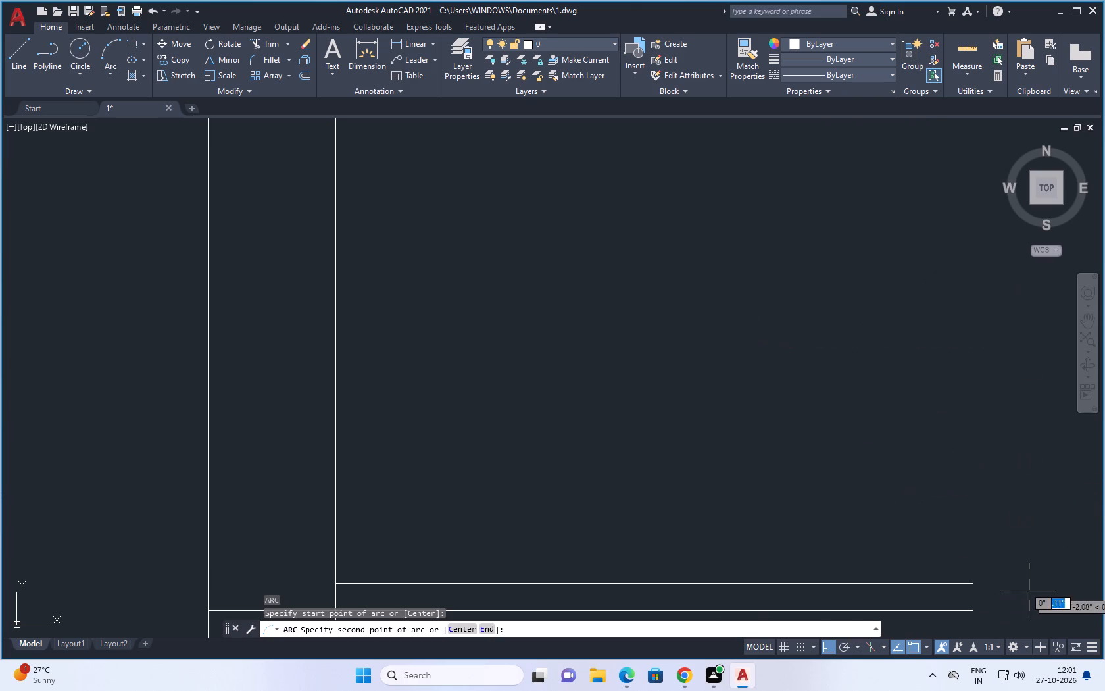
{"action": "left_click", "coordinate": [973, 588]}
{"action": "left_click", "coordinate": [973, 611]}
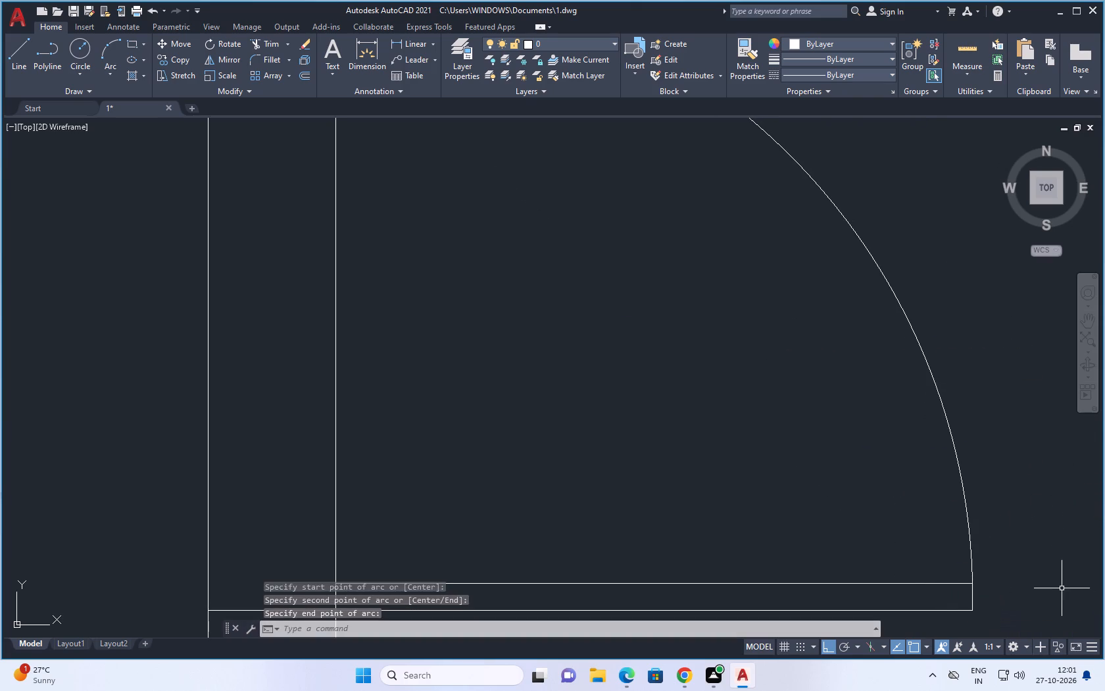
{"action": "key", "text": "Escape"}
{"action": "key", "text": "Escape"}
{"action": "scroll", "coordinate": [1004, 555], "scroll_direction": "down", "scroll_amount": 3}
{"action": "key", "text": "Escape"}
Trim both east wall lines between the jambs and remove the centre line to open the T.V. lounge's double doorway.
{"action": "key", "text": "t"}
{"action": "key", "text": "r"}
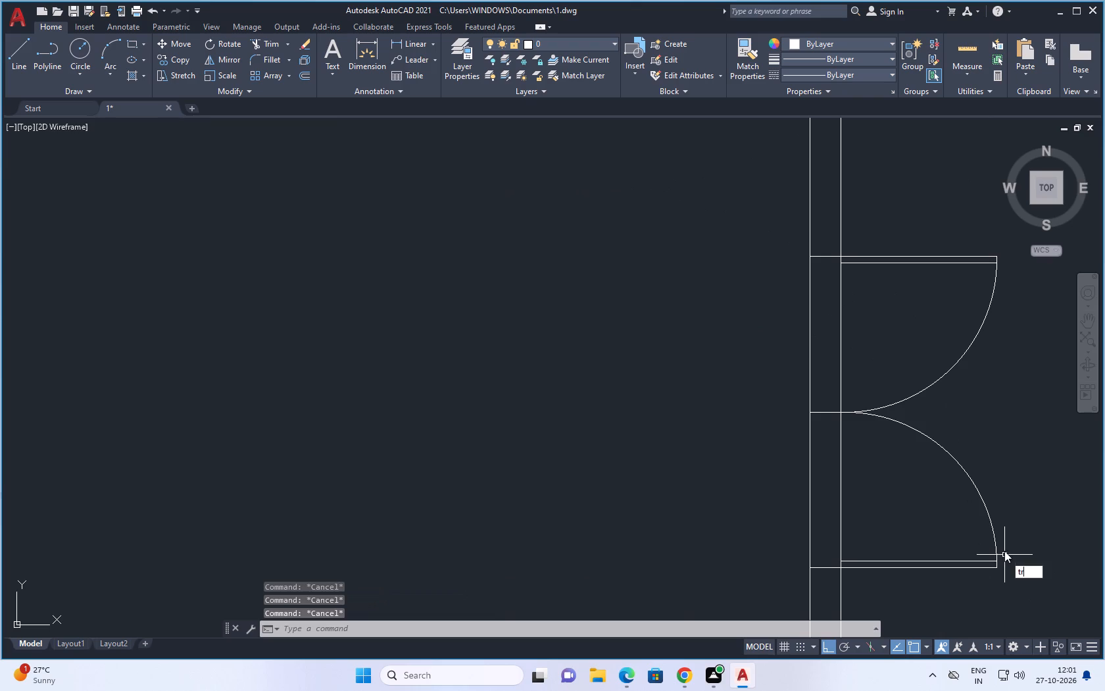
{"action": "key", "text": "space"}
{"action": "key", "text": "space"}
{"action": "left_click_drag", "start_coordinate": [906, 455], "coordinate": [777, 505]}
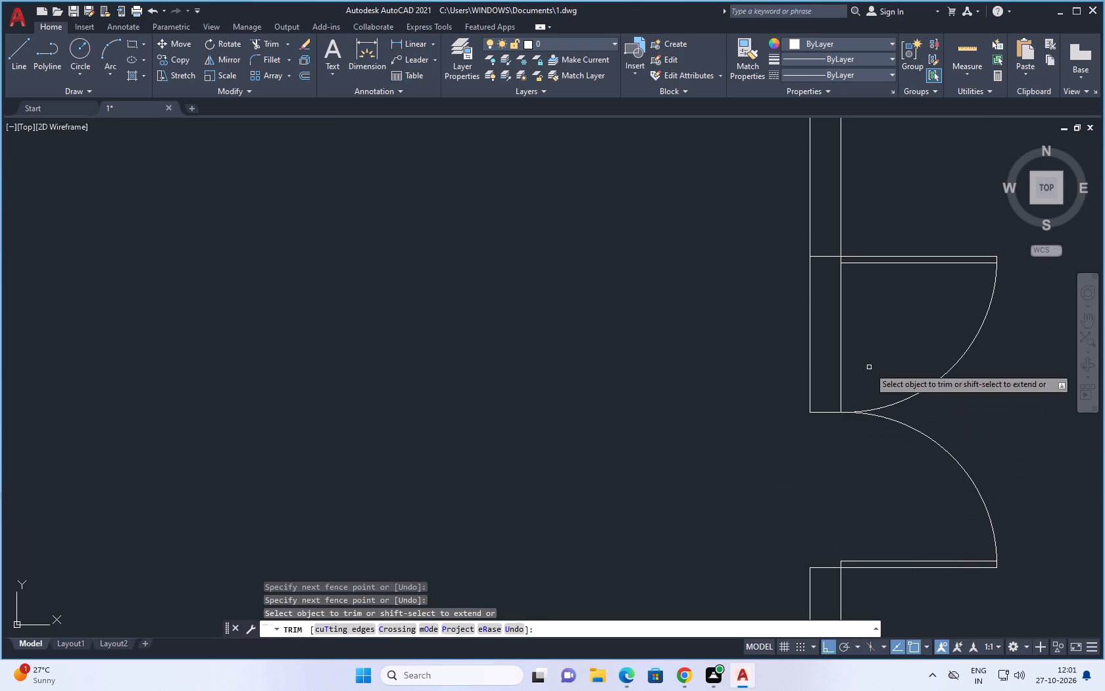
{"action": "left_click_drag", "start_coordinate": [869, 359], "coordinate": [791, 389]}
{"action": "left_click_drag", "start_coordinate": [814, 386], "coordinate": [800, 444]}
{"action": "left_click_drag", "start_coordinate": [831, 401], "coordinate": [831, 402]}
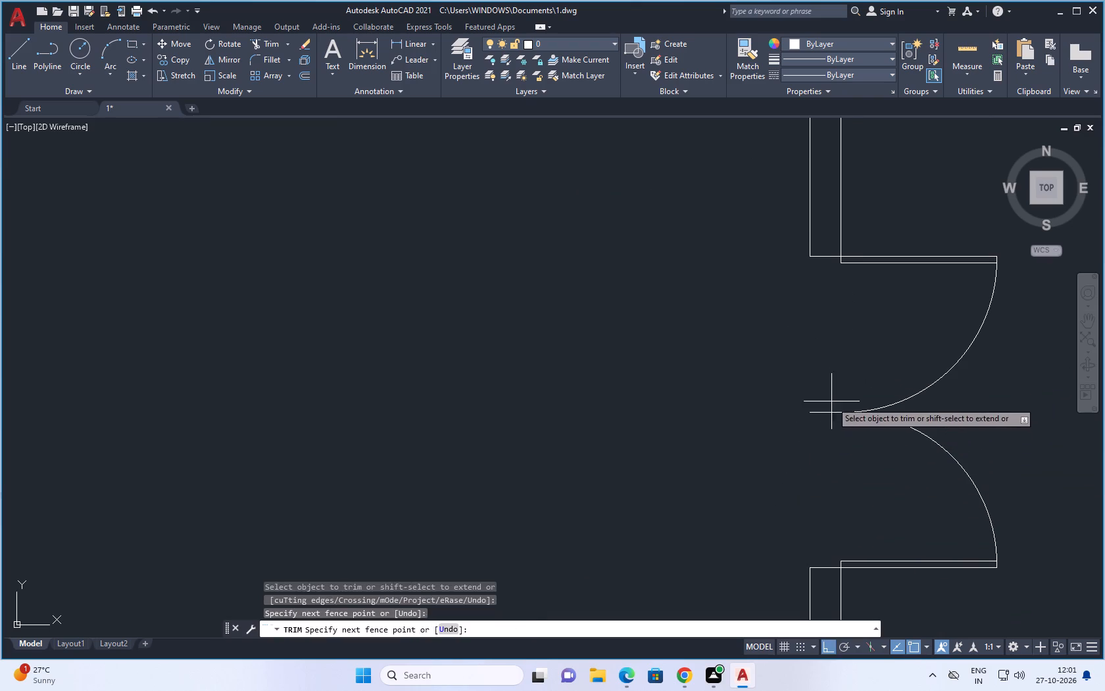
{"action": "left_click_drag", "start_coordinate": [831, 402], "coordinate": [820, 430]}
{"action": "scroll", "coordinate": [903, 434], "scroll_direction": "down", "scroll_amount": 4}
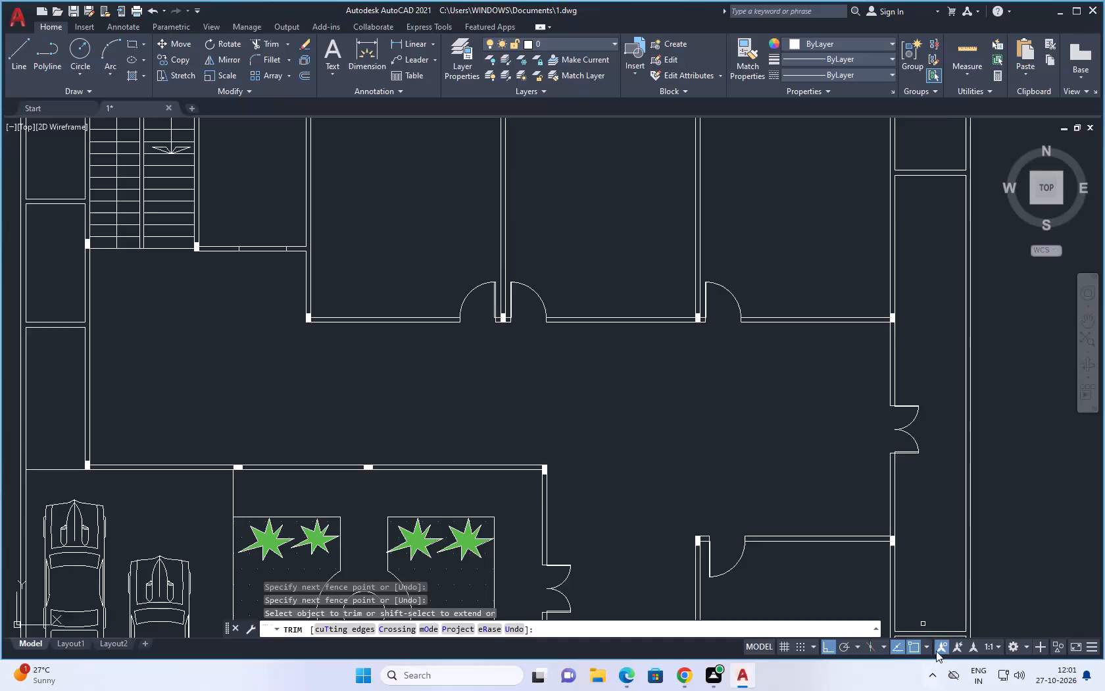
{"action": "scroll", "coordinate": [786, 480], "scroll_direction": "down", "scroll_amount": 3}
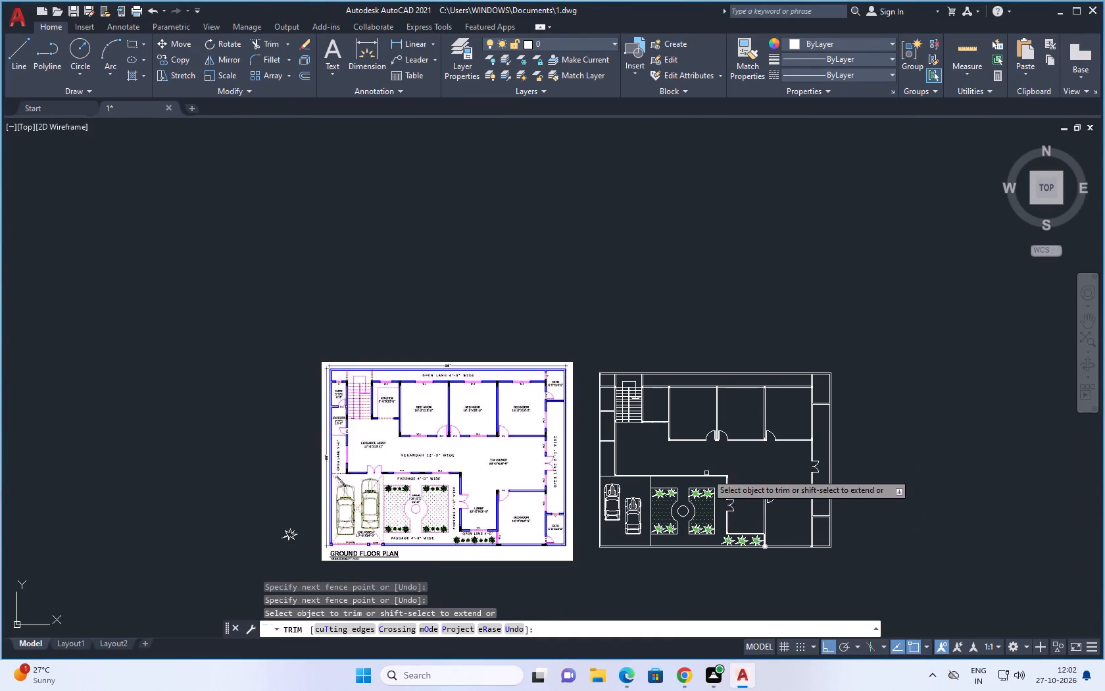
Draw a jamb line across the entrance lobby's south wall just west of the column at the car porch's east edge.
{"action": "scroll", "coordinate": [593, 461], "scroll_direction": "up", "scroll_amount": 1}
{"action": "key", "text": "Escape"}
{"action": "key", "text": "Escape"}
{"action": "key", "text": "l"}
{"action": "key", "text": "space"}
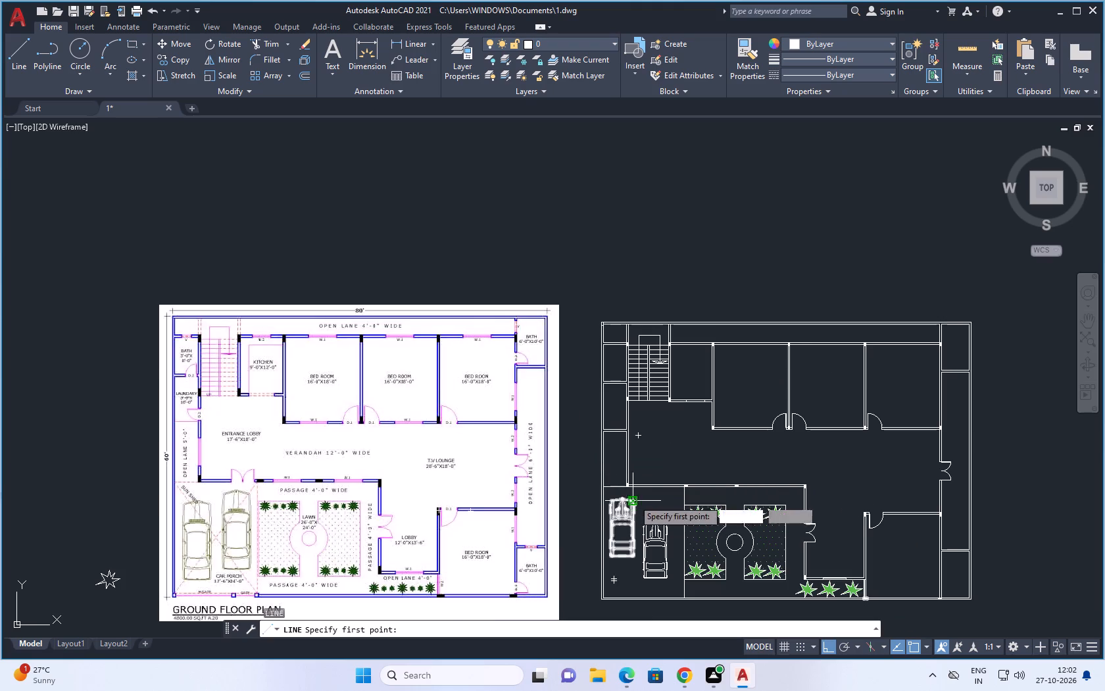
{"action": "scroll", "coordinate": [635, 503], "scroll_direction": "up", "scroll_amount": 1}
{"action": "scroll", "coordinate": [687, 469], "scroll_direction": "up", "scroll_amount": 5}
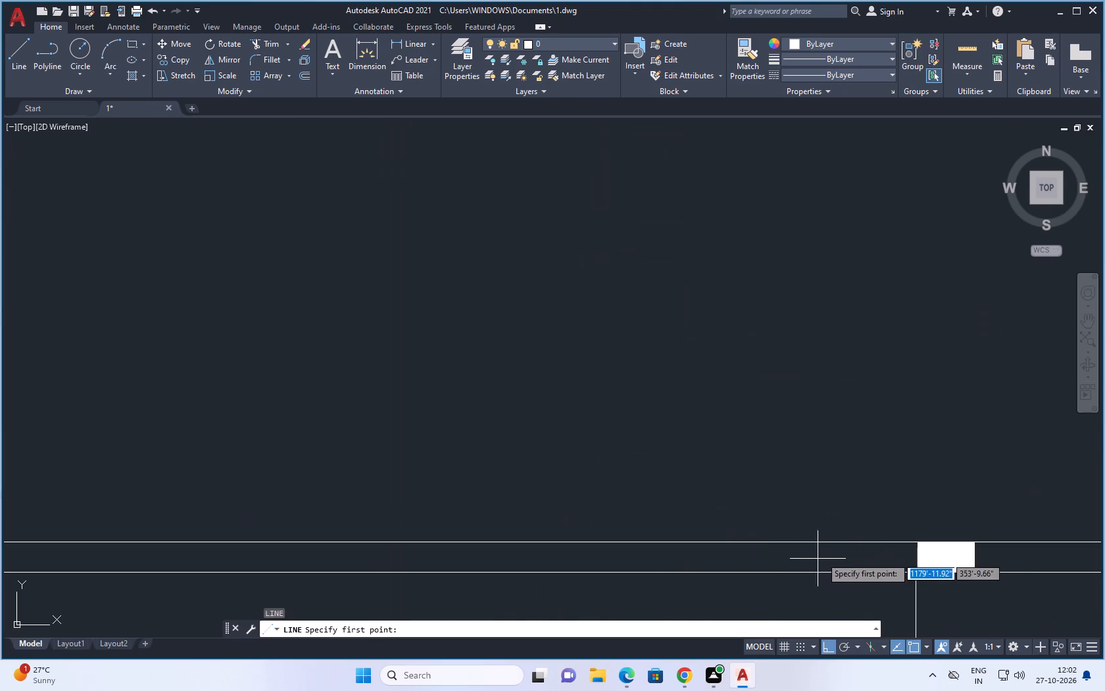
{"action": "left_click", "coordinate": [841, 542]}
{"action": "left_click", "coordinate": [842, 573]}
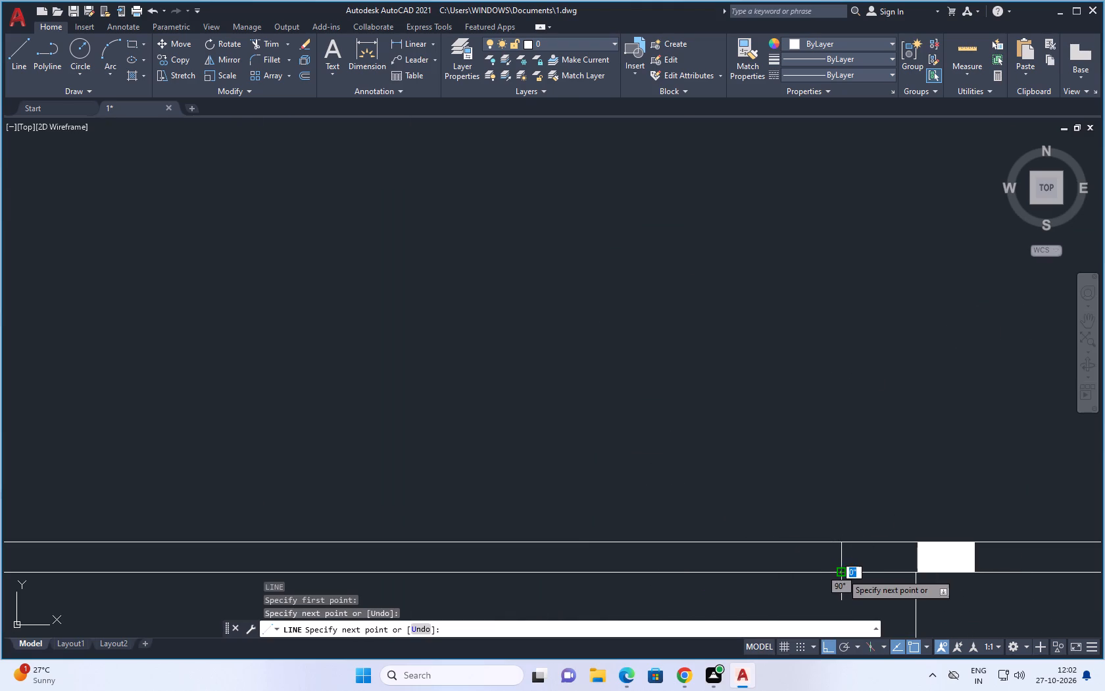
{"action": "scroll", "coordinate": [843, 569], "scroll_direction": "down", "scroll_amount": 7}
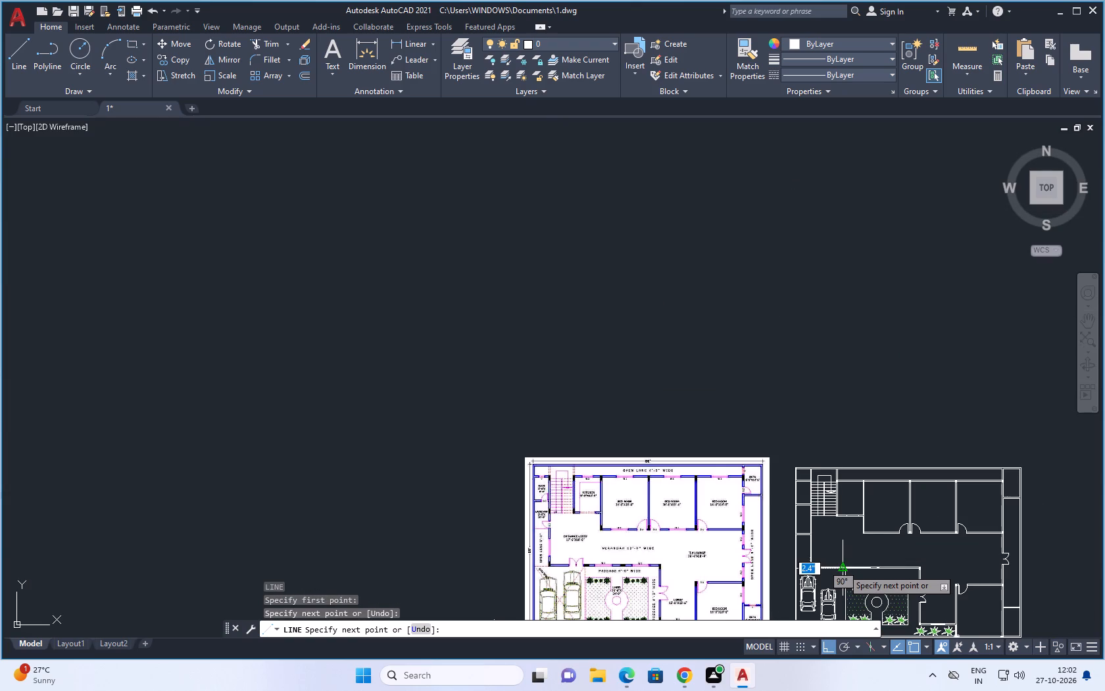
{"action": "key", "text": "Escape"}
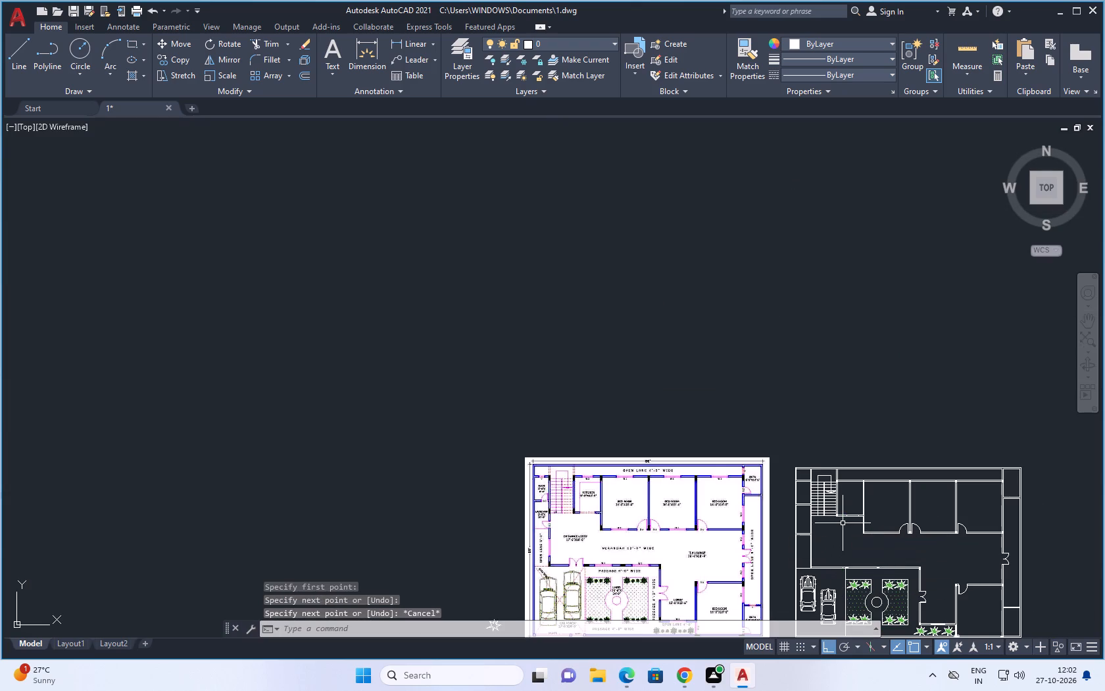
Draw a 2' door-leaf line north into the entrance lobby from the jamb line's inner end.
{"action": "type", "text": "l"}
{"action": "key", "text": "space"}
{"action": "scroll", "coordinate": [846, 588], "scroll_direction": "up", "scroll_amount": 3}
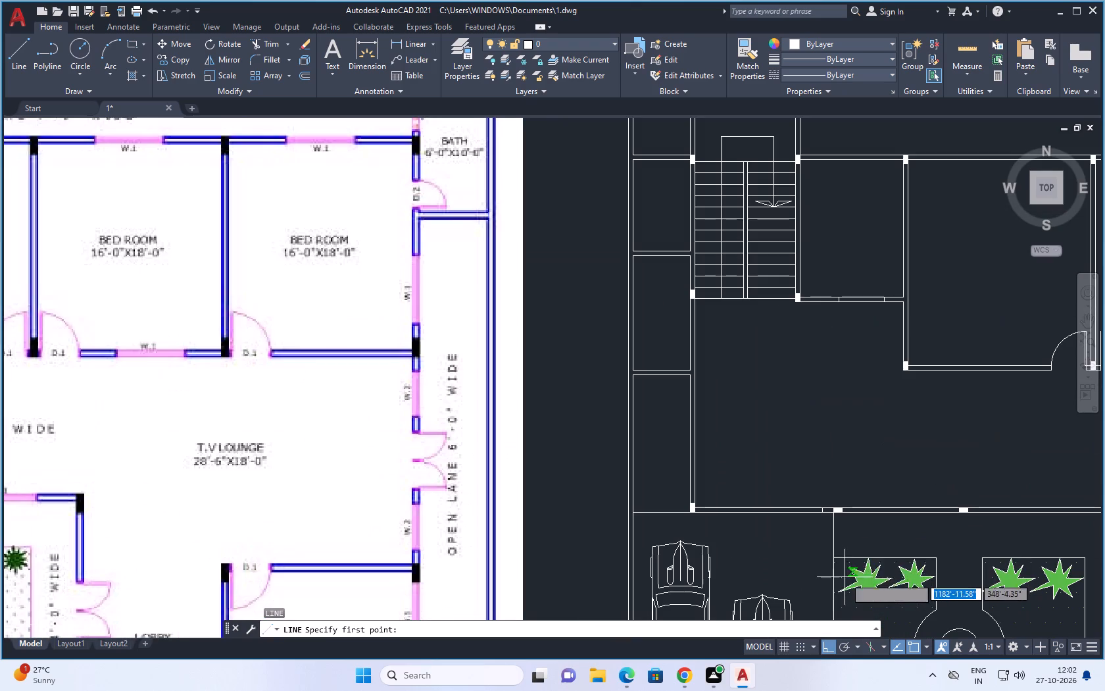
{"action": "left_click", "coordinate": [824, 507]}
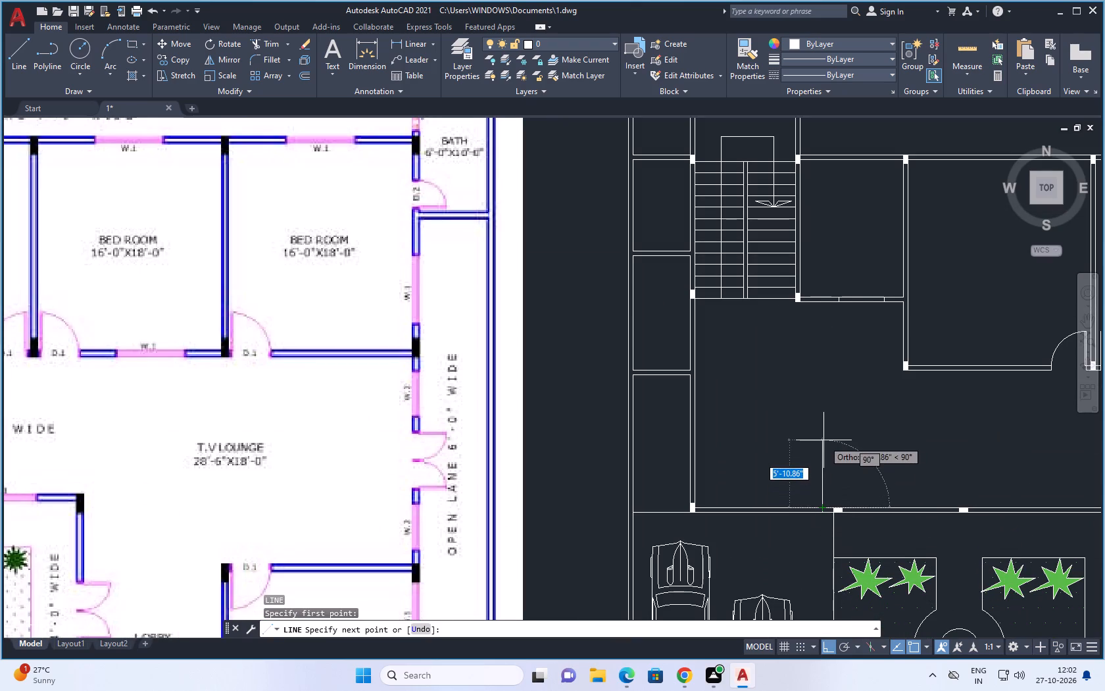
{"action": "key", "text": "2"}
{"action": "type", "text": "'"}
{"action": "key", "text": "space"}
{"action": "key", "text": "Escape"}
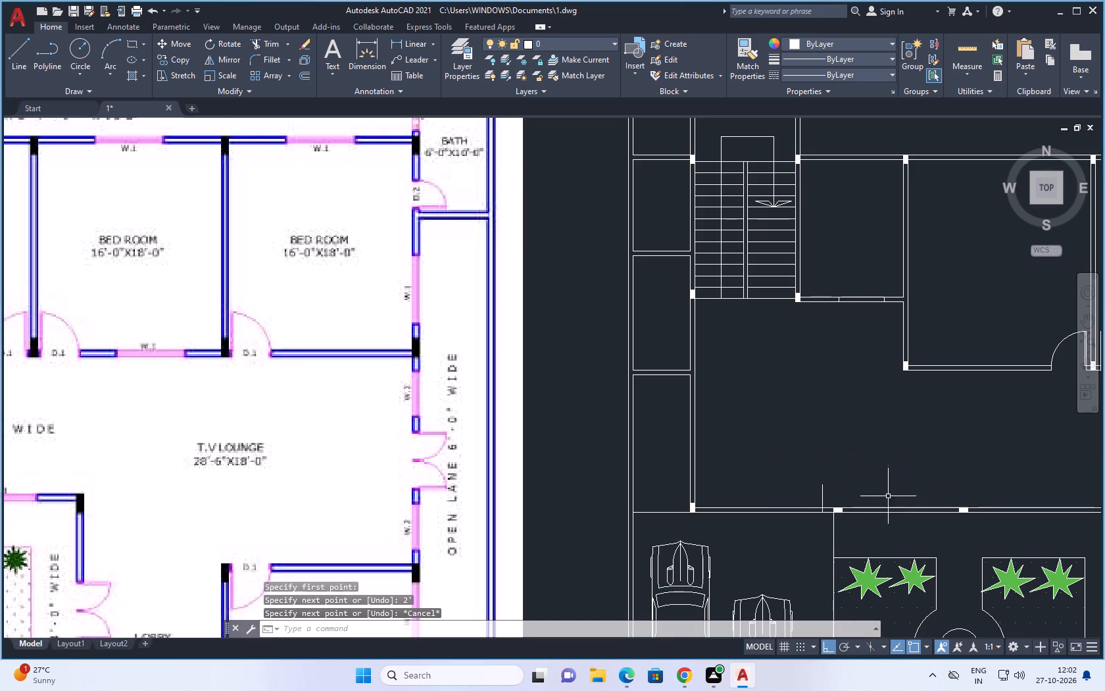
Offset the leaf and jamb lines 2' west twice to set out the double door's centre and west side.
{"action": "type", "text": "o 2'"}
{"action": "key", "text": "space"}
{"action": "left_click", "coordinate": [822, 492]}
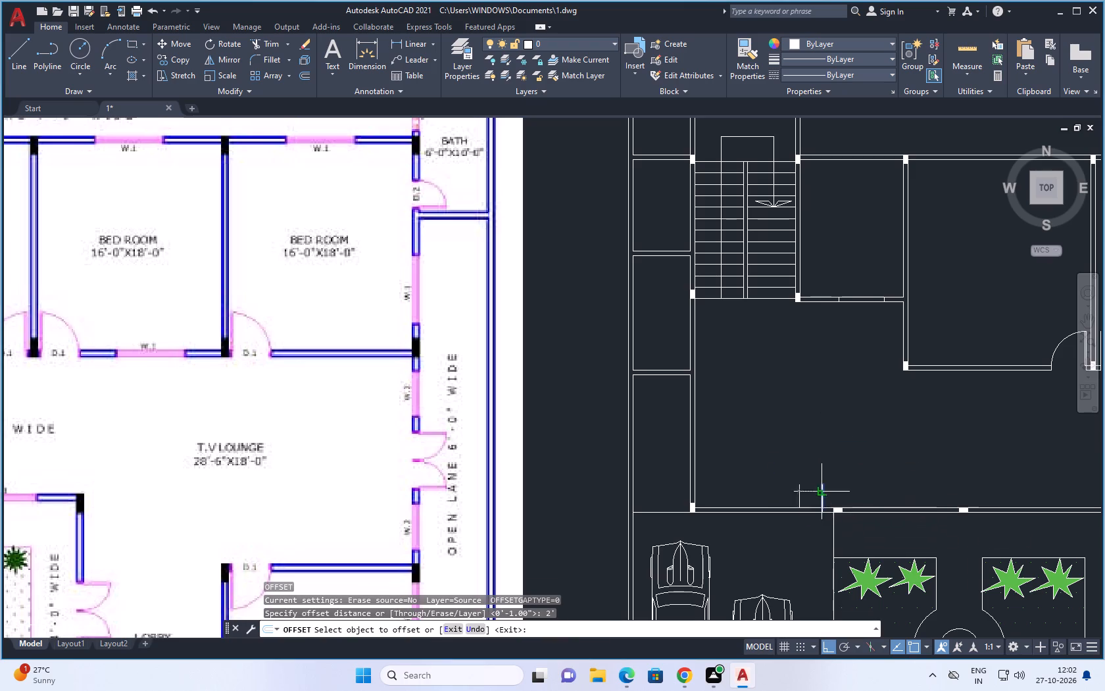
{"action": "left_click", "coordinate": [773, 498]}
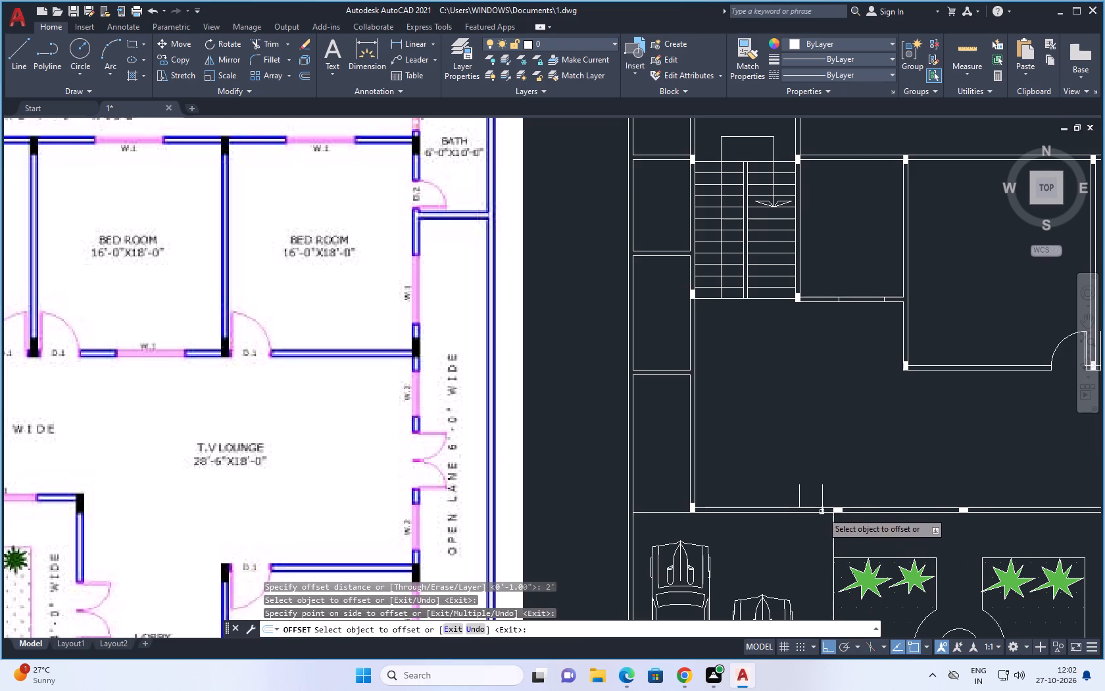
{"action": "left_click", "coordinate": [822, 512]}
{"action": "left_click", "coordinate": [792, 519]}
{"action": "left_click", "coordinate": [798, 492]}
{"action": "left_click", "coordinate": [749, 511]}
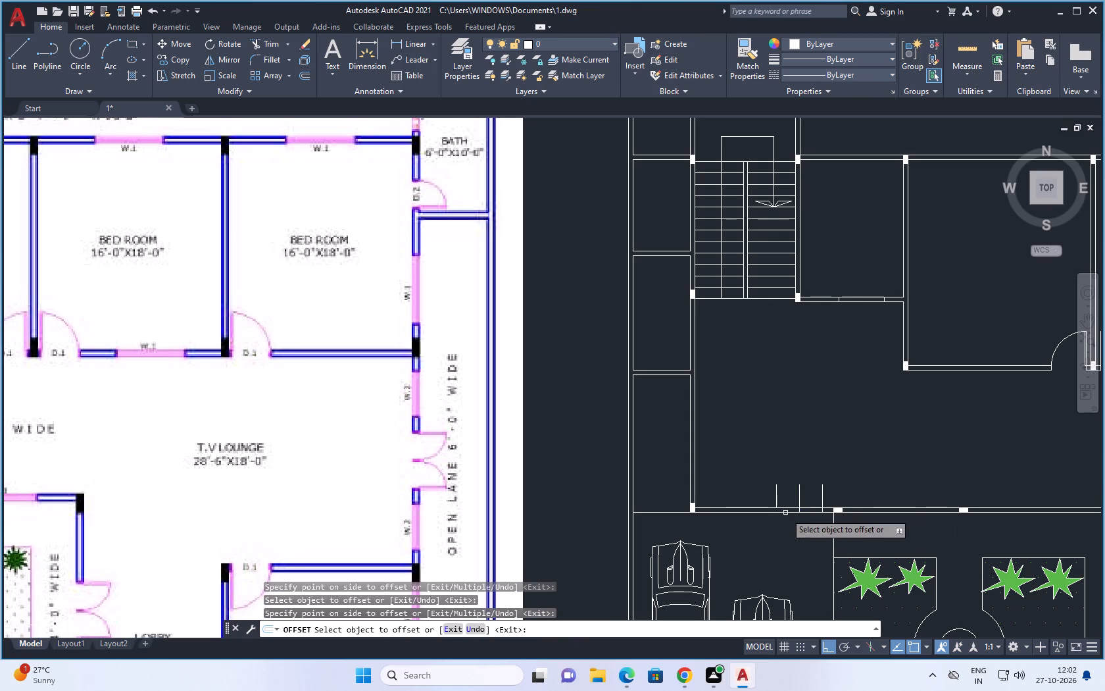
{"action": "scroll", "coordinate": [798, 508], "scroll_direction": "up", "scroll_amount": 4}
{"action": "left_click", "coordinate": [791, 521]}
{"action": "left_click", "coordinate": [710, 536]}
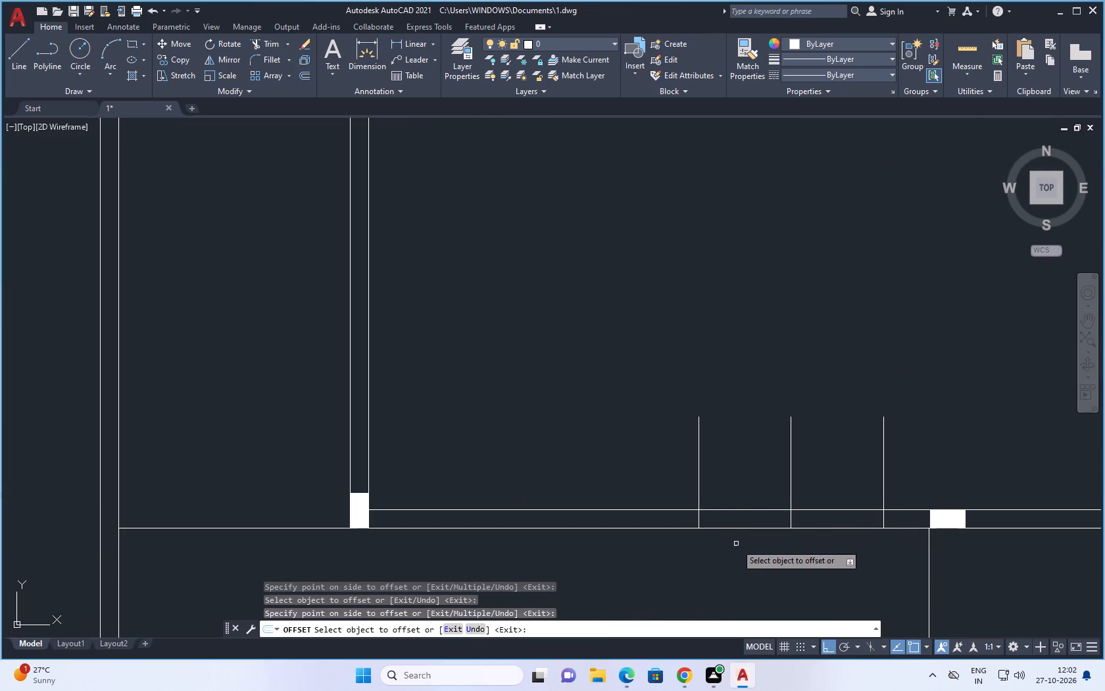
{"action": "key", "text": "Escape"}
{"action": "key", "text": "Escape"}
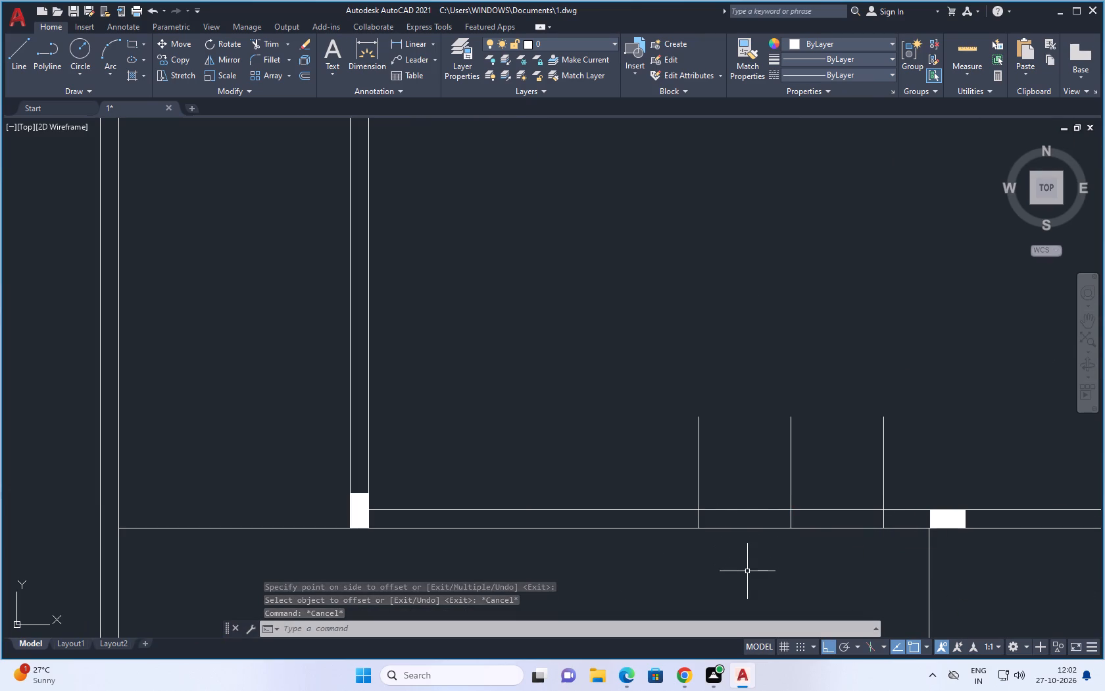
Delete the middle of the three door-leaf lines, keeping the centre line across the wall.
{"action": "left_click", "coordinate": [791, 463]}
{"action": "key", "text": "Delete"}
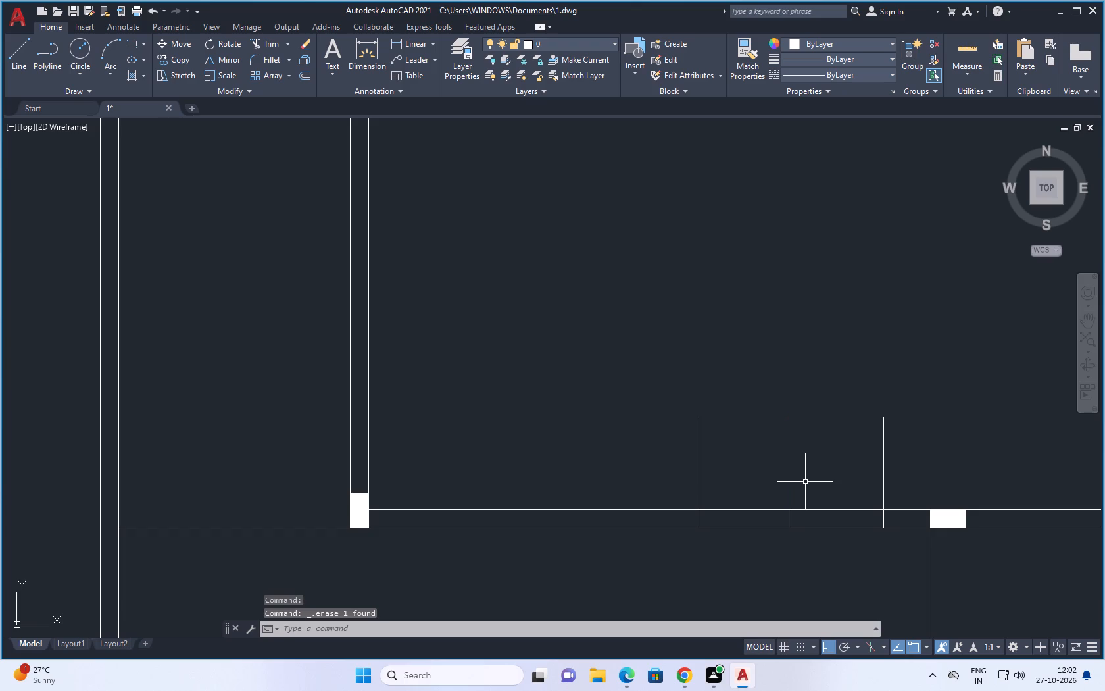
{"action": "key", "text": "Escape"}
Offset the west and east door-leaf lines 1" towards the inside of the opening.
{"action": "type", "text": "o 1"}
{"action": "key", "text": "space"}
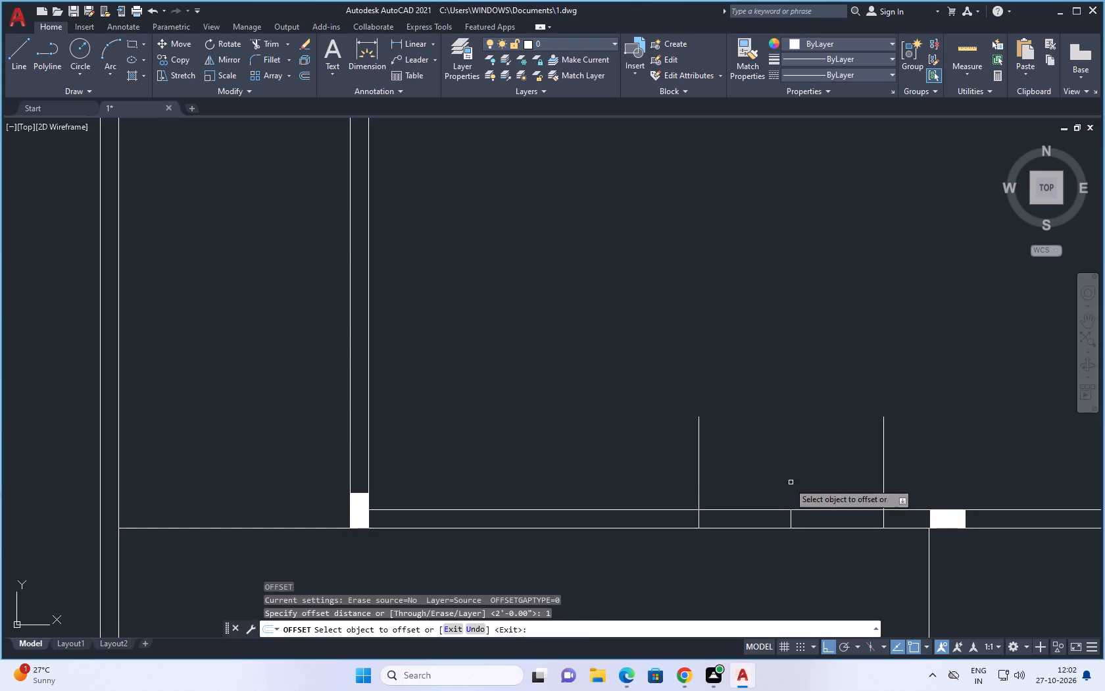
{"action": "left_click", "coordinate": [700, 465]}
{"action": "left_click", "coordinate": [739, 470]}
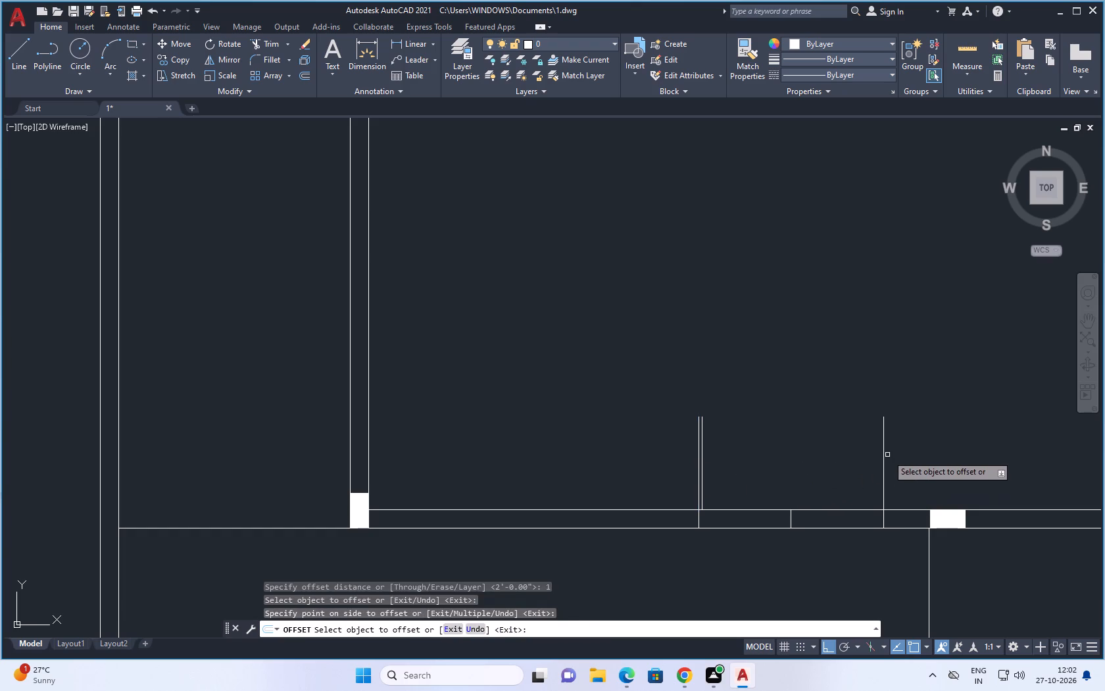
{"action": "left_click_drag", "start_coordinate": [883, 455], "coordinate": [873, 455]}
{"action": "left_click", "coordinate": [816, 472]}
{"action": "key", "text": "Escape"}
{"action": "key", "text": "Escape"}
Draw the west leaf's swing arc from its outer corner through its inner corner to the centre line's inner end.
{"action": "type", "text": "a"}
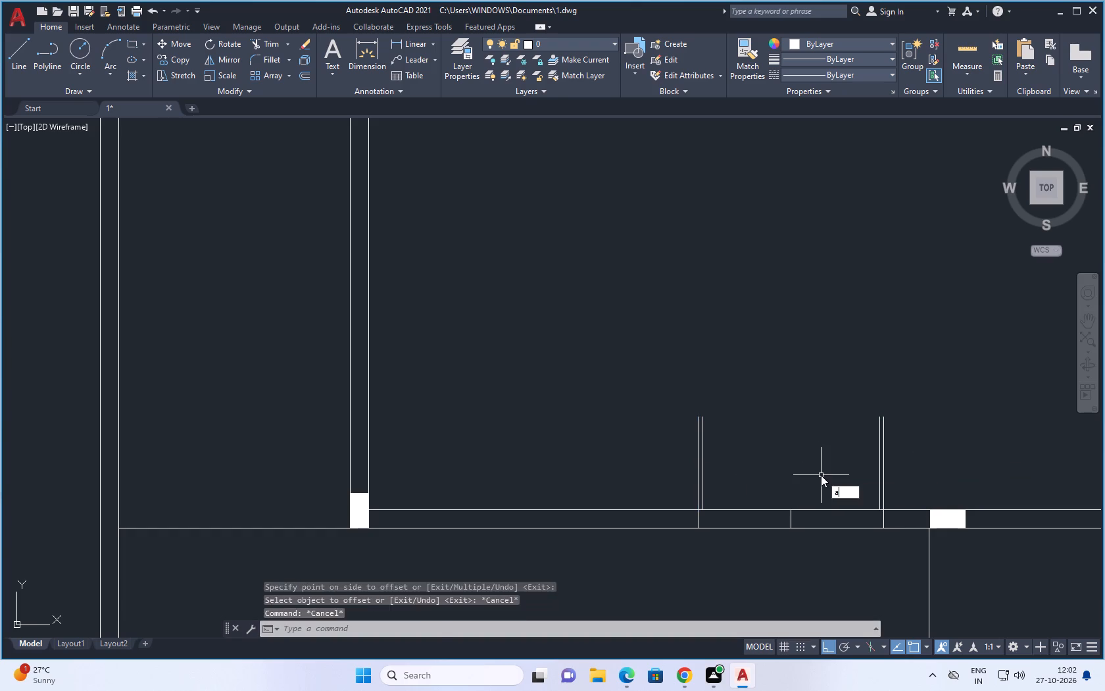
{"action": "key", "text": "space"}
{"action": "scroll", "coordinate": [697, 413], "scroll_direction": "up", "scroll_amount": 3}
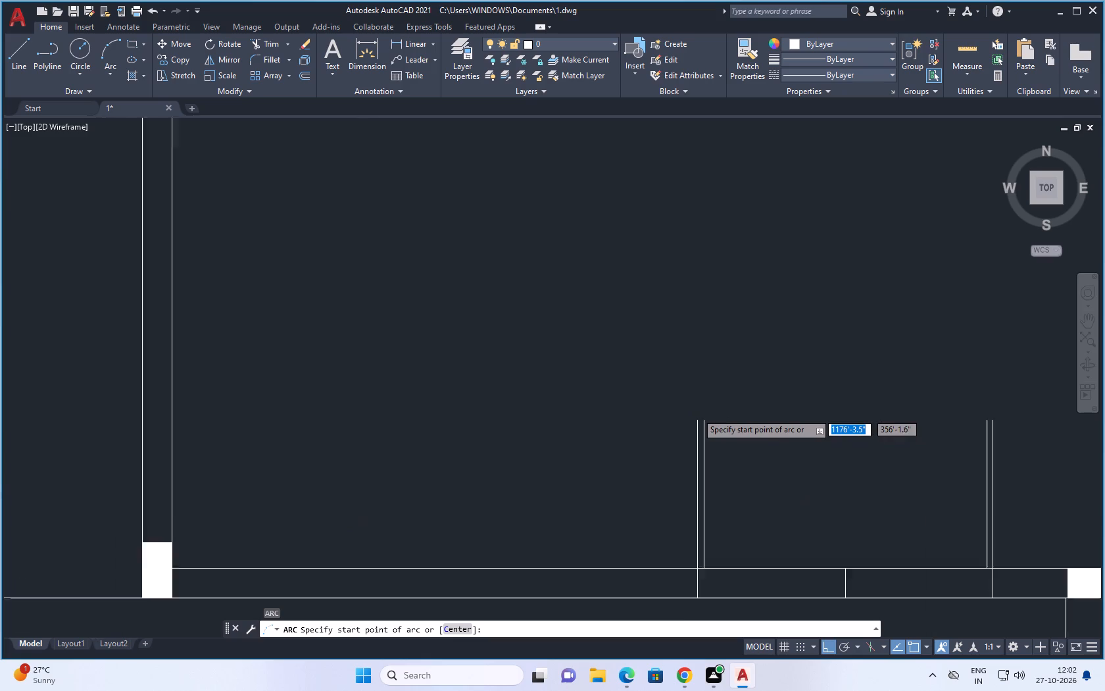
{"action": "scroll", "coordinate": [697, 413], "scroll_direction": "up", "scroll_amount": 1}
{"action": "left_click", "coordinate": [688, 449]}
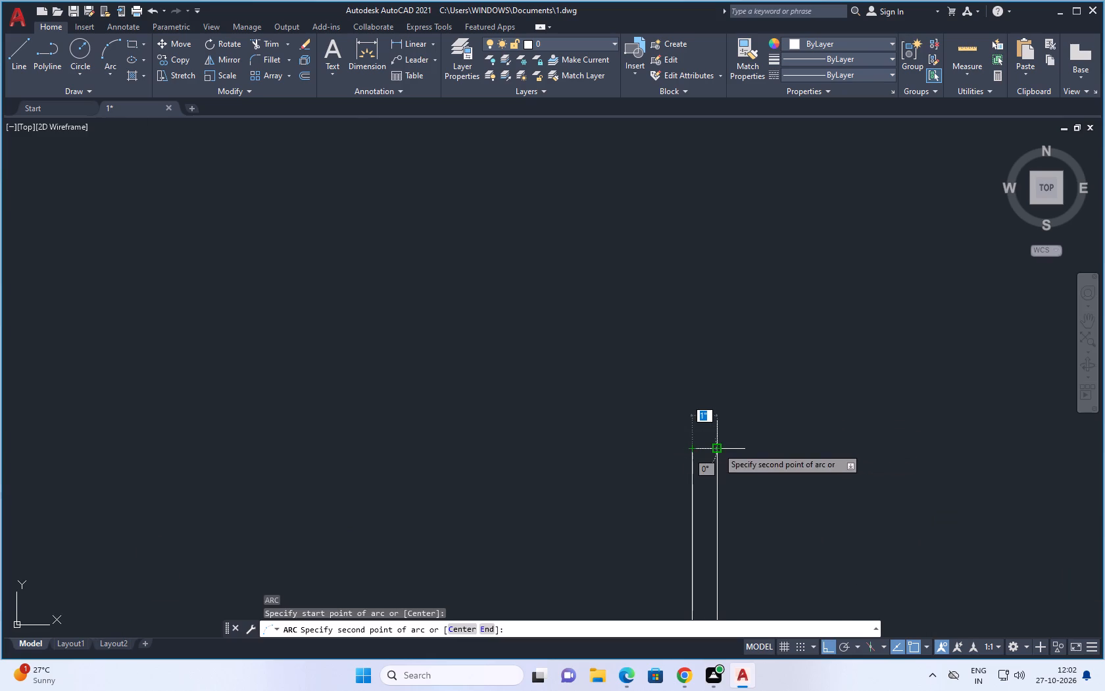
{"action": "left_click", "coordinate": [718, 448]}
{"action": "scroll", "coordinate": [718, 445], "scroll_direction": "down", "scroll_amount": 3}
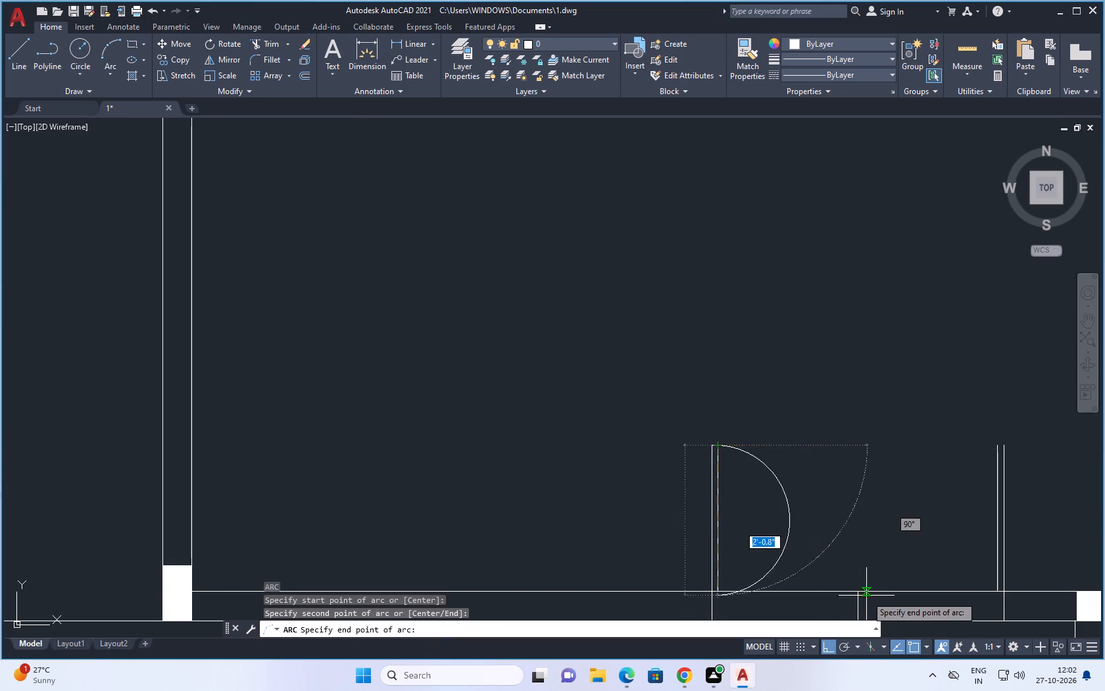
{"action": "left_click", "coordinate": [859, 590]}
Draw the east leaf's swing arc from the centre line's inner end through the leaf's inner corner to its outer corner.
{"action": "key", "text": "space"}
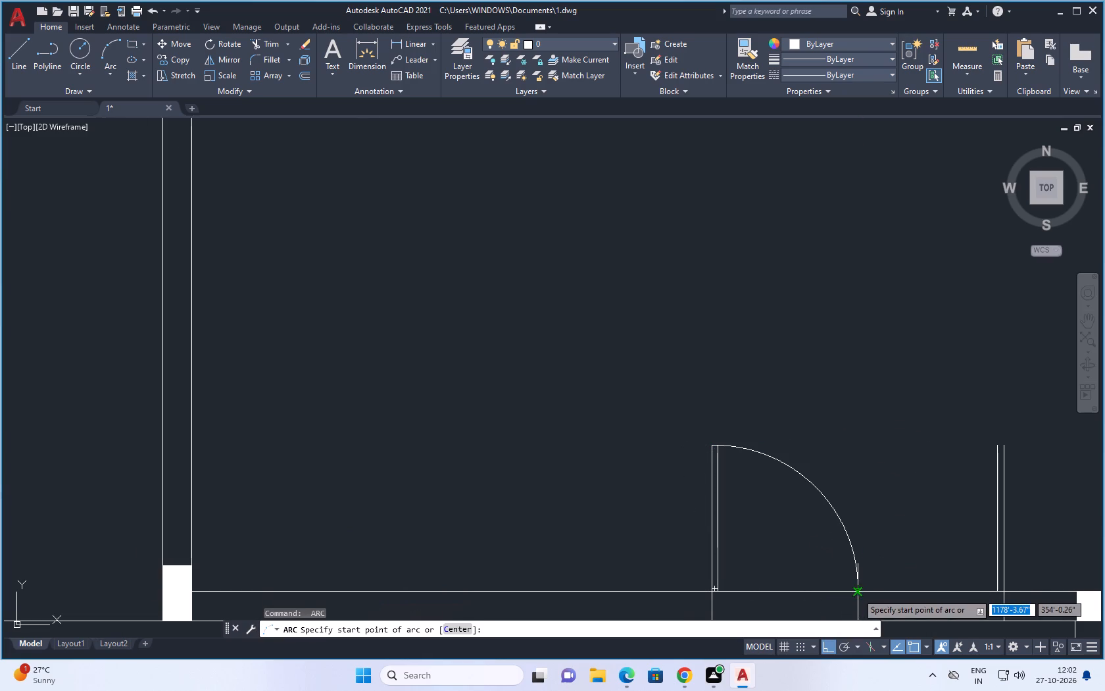
{"action": "left_click", "coordinate": [857, 593]}
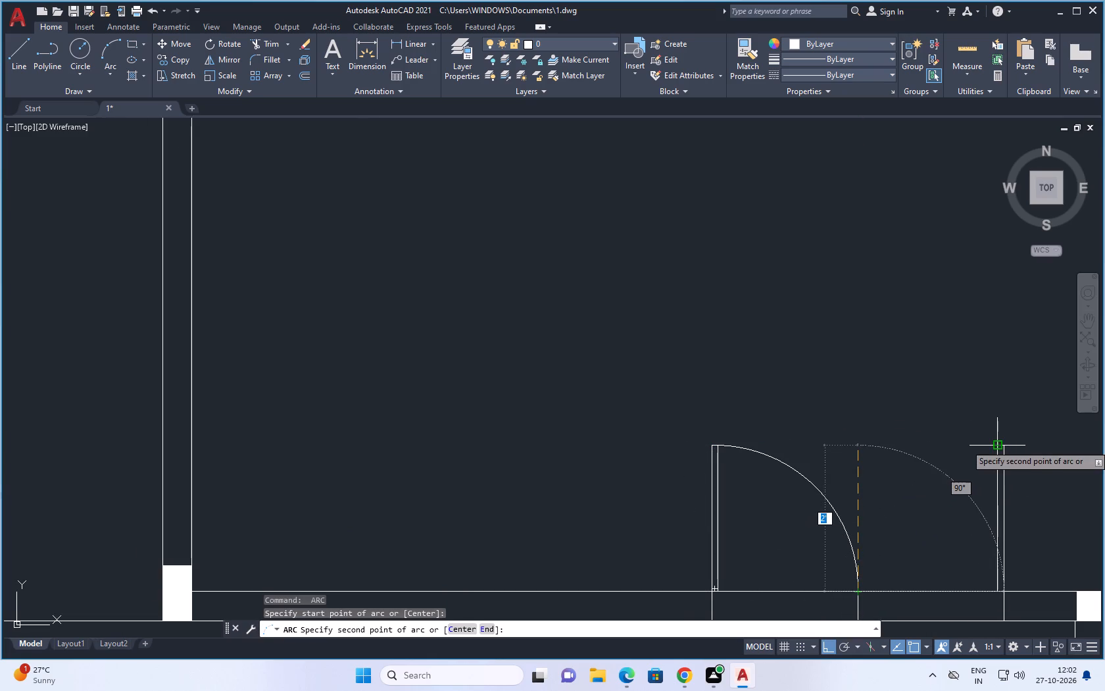
{"action": "left_click", "coordinate": [996, 444]}
{"action": "left_click", "coordinate": [1006, 445]}
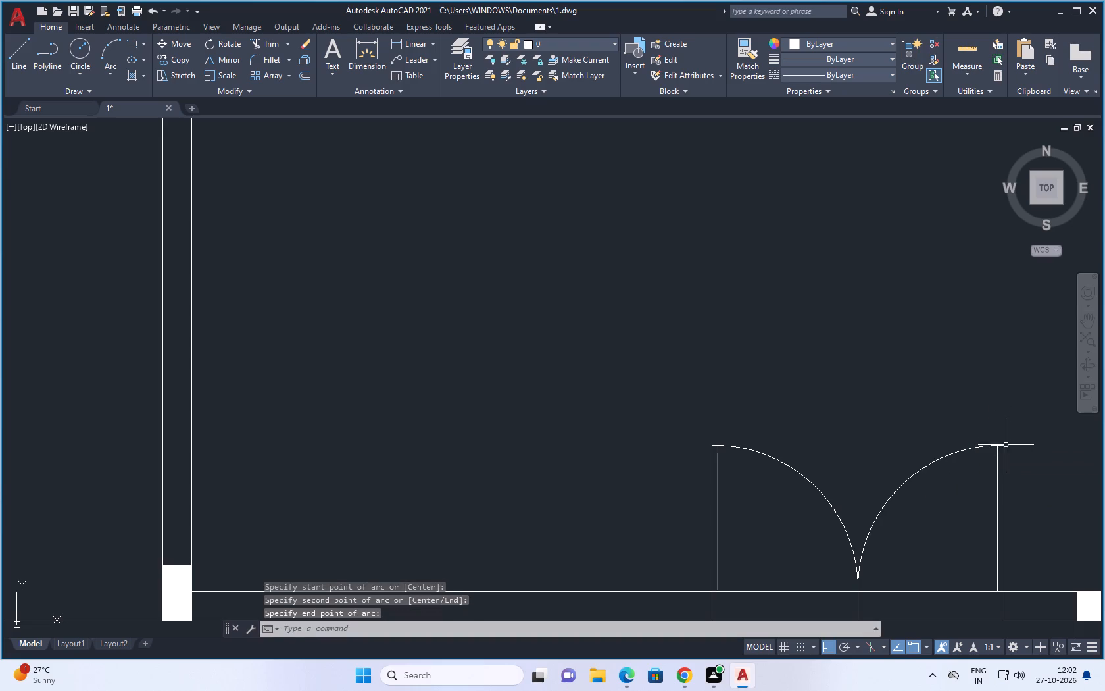
{"action": "key", "text": "space"}
{"action": "scroll", "coordinate": [825, 386], "scroll_direction": "down", "scroll_amount": 3}
{"action": "key", "text": "Escape"}
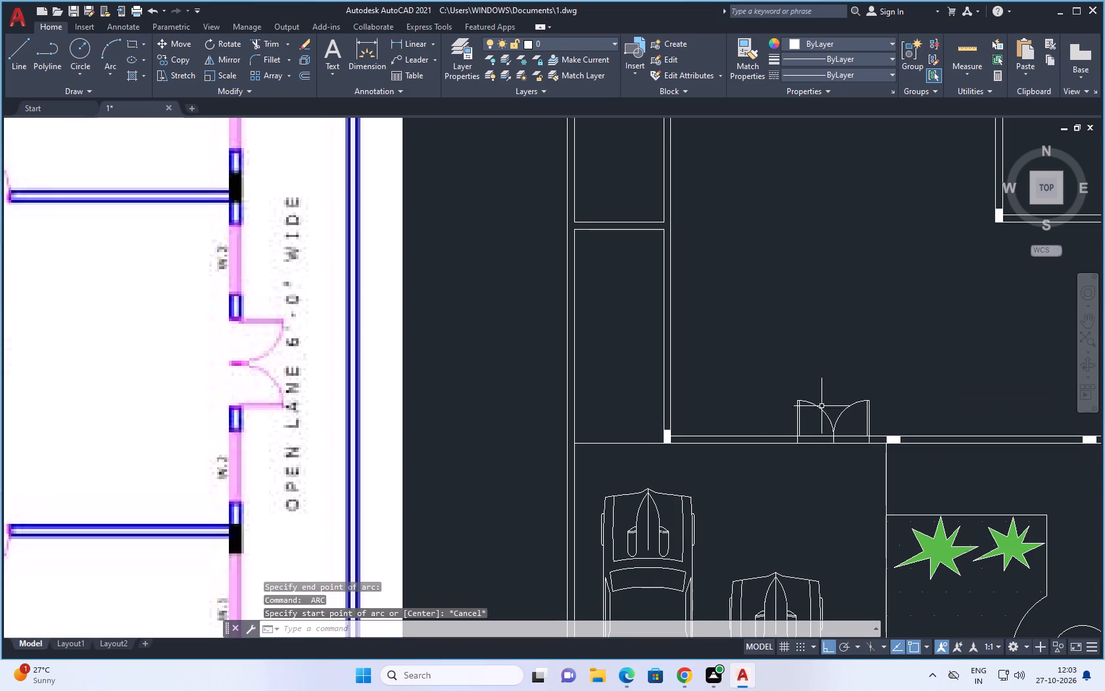
Trim both south wall lines between the jambs and remove the centre line to open the entrance lobby's double doorway.
{"action": "type", "text": "tr"}
{"action": "key", "text": "space"}
{"action": "key", "text": "space"}
{"action": "scroll", "coordinate": [816, 441], "scroll_direction": "up", "scroll_amount": 1}
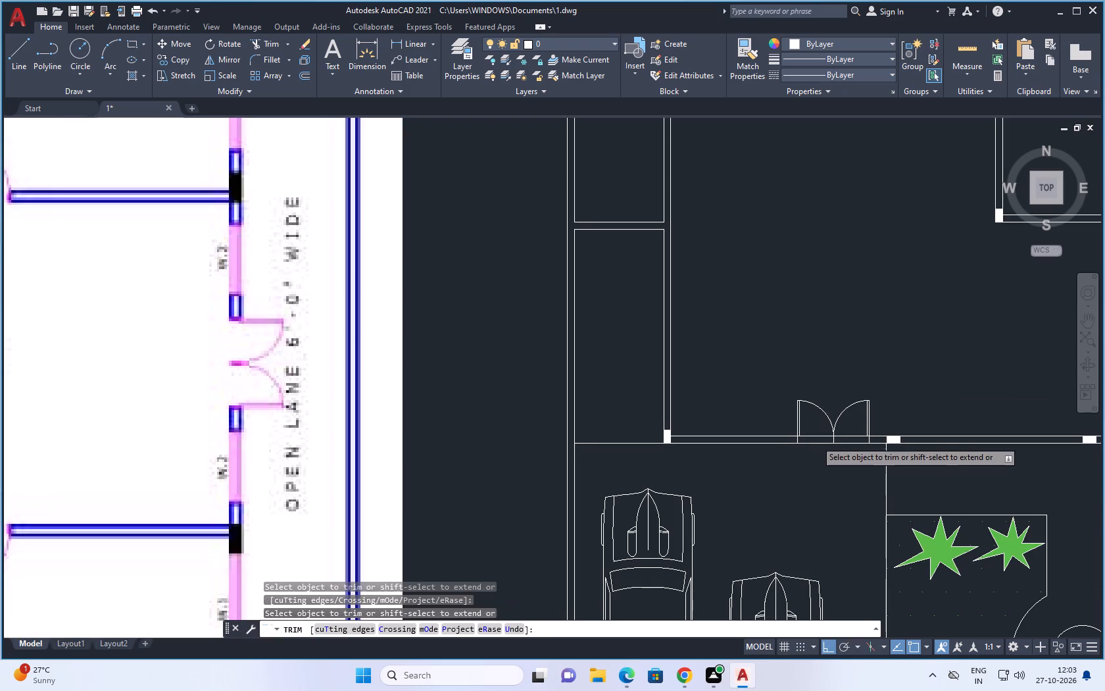
{"action": "scroll", "coordinate": [816, 440], "scroll_direction": "up", "scroll_amount": 2}
{"action": "left_click_drag", "start_coordinate": [833, 396], "coordinate": [797, 482]}
{"action": "left_click_drag", "start_coordinate": [933, 409], "coordinate": [888, 491]}
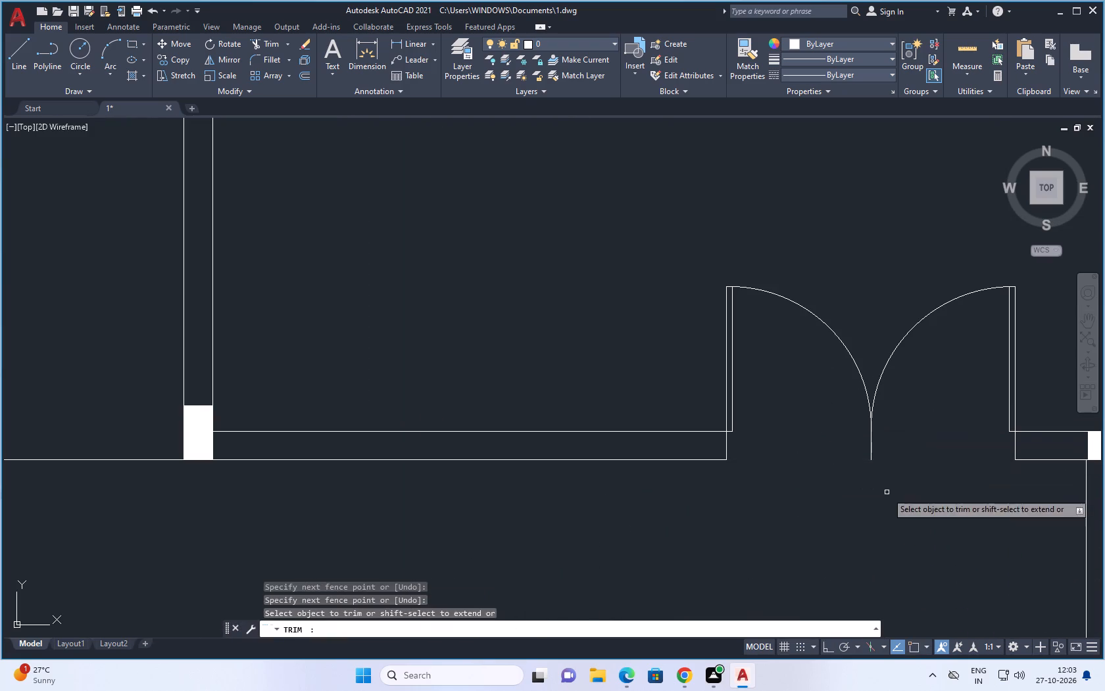
{"action": "left_click_drag", "start_coordinate": [893, 440], "coordinate": [833, 444]}
{"action": "scroll", "coordinate": [864, 428], "scroll_direction": "down", "scroll_amount": 6}
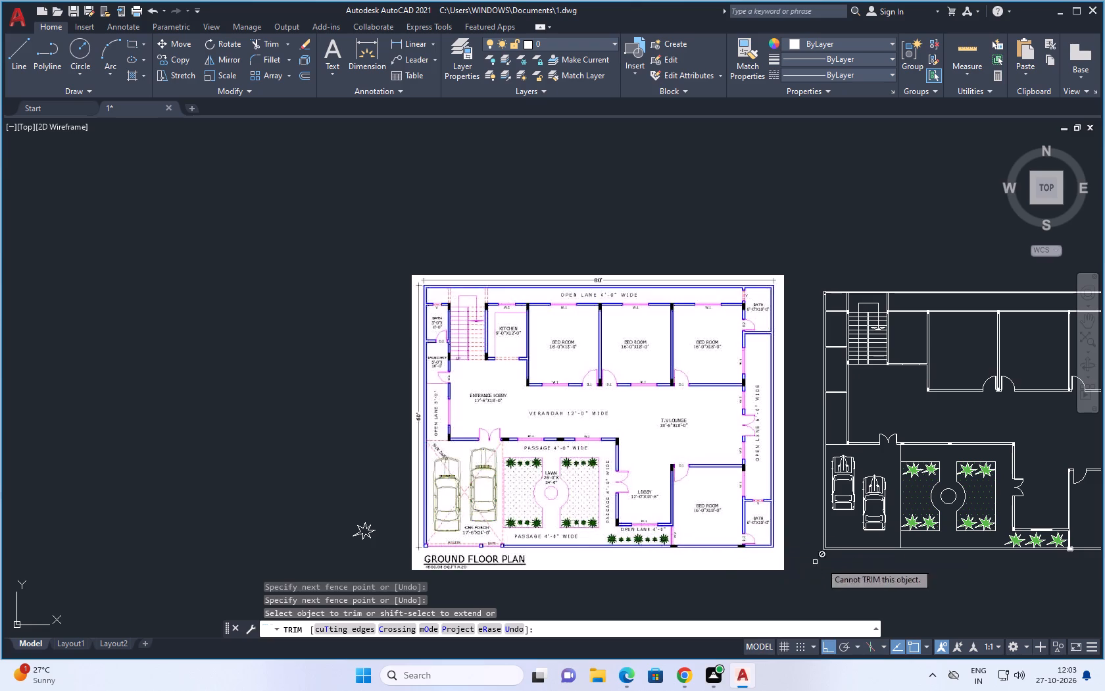
{"action": "scroll", "coordinate": [929, 566], "scroll_direction": "up", "scroll_amount": 1}
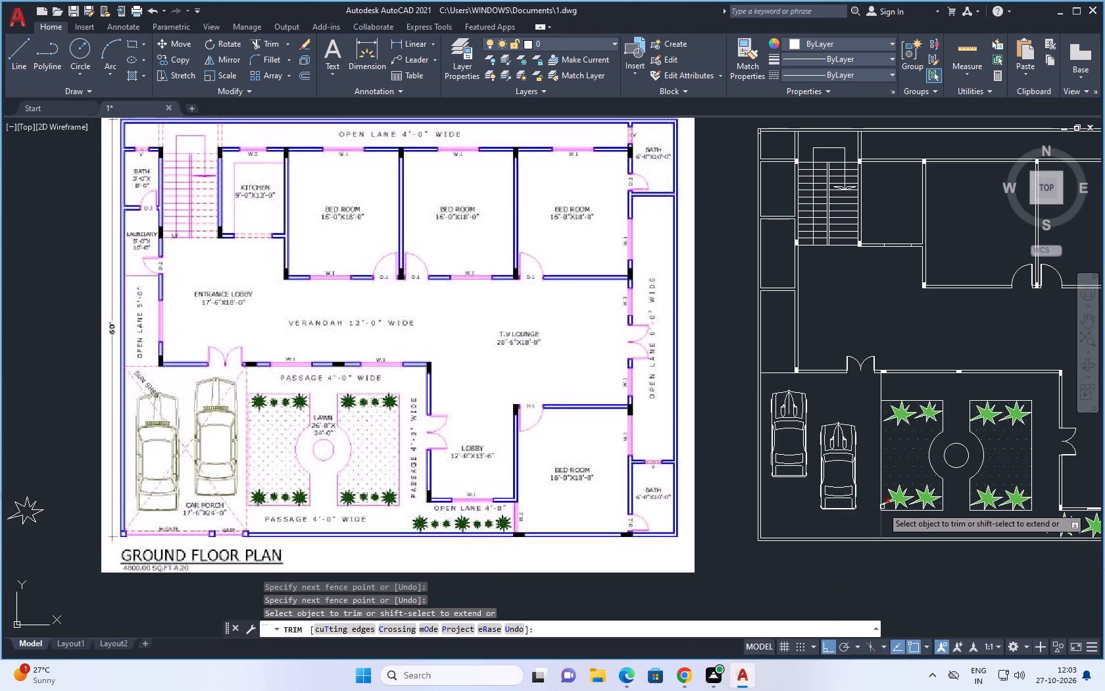
{"action": "key", "text": "Escape"}
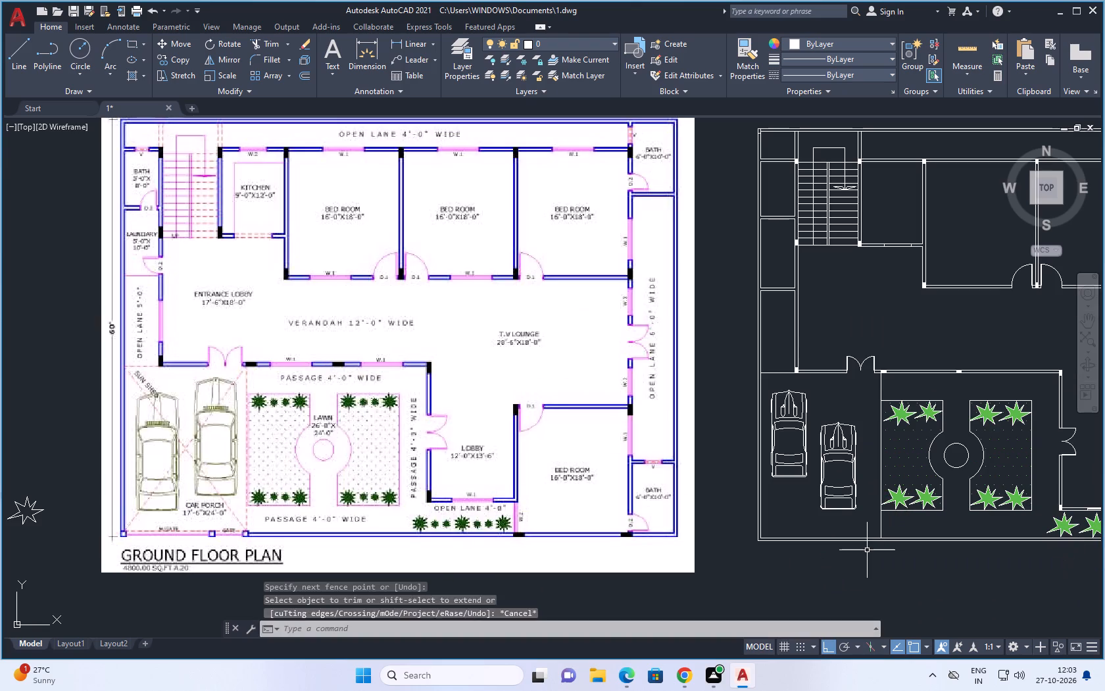
{"action": "key", "text": "Escape"}
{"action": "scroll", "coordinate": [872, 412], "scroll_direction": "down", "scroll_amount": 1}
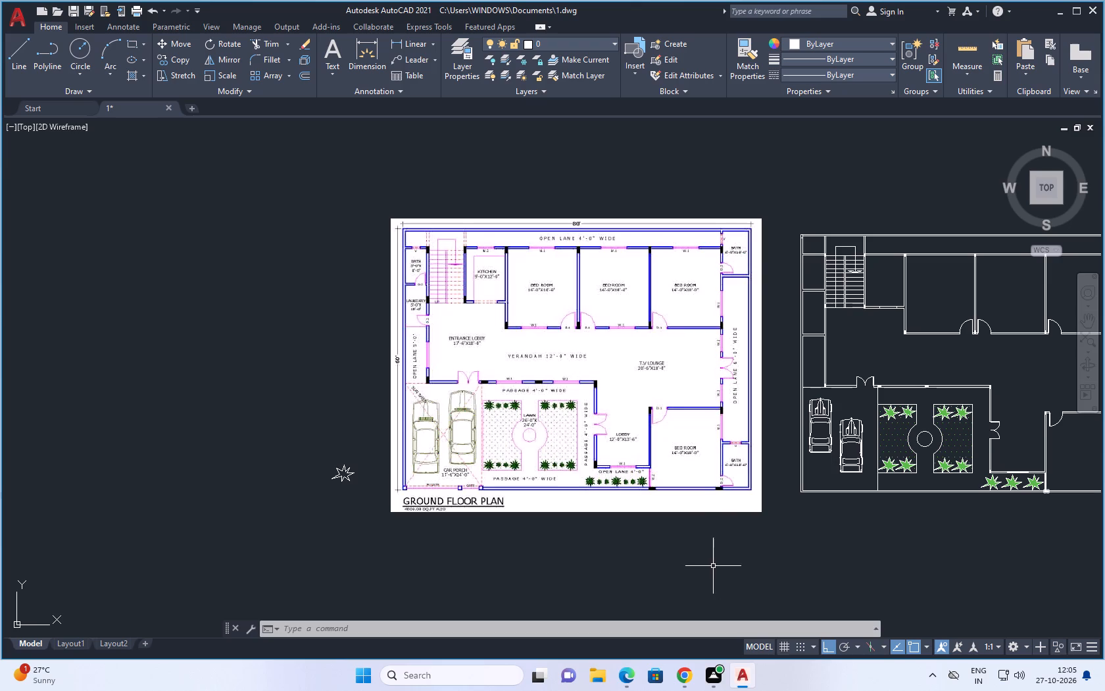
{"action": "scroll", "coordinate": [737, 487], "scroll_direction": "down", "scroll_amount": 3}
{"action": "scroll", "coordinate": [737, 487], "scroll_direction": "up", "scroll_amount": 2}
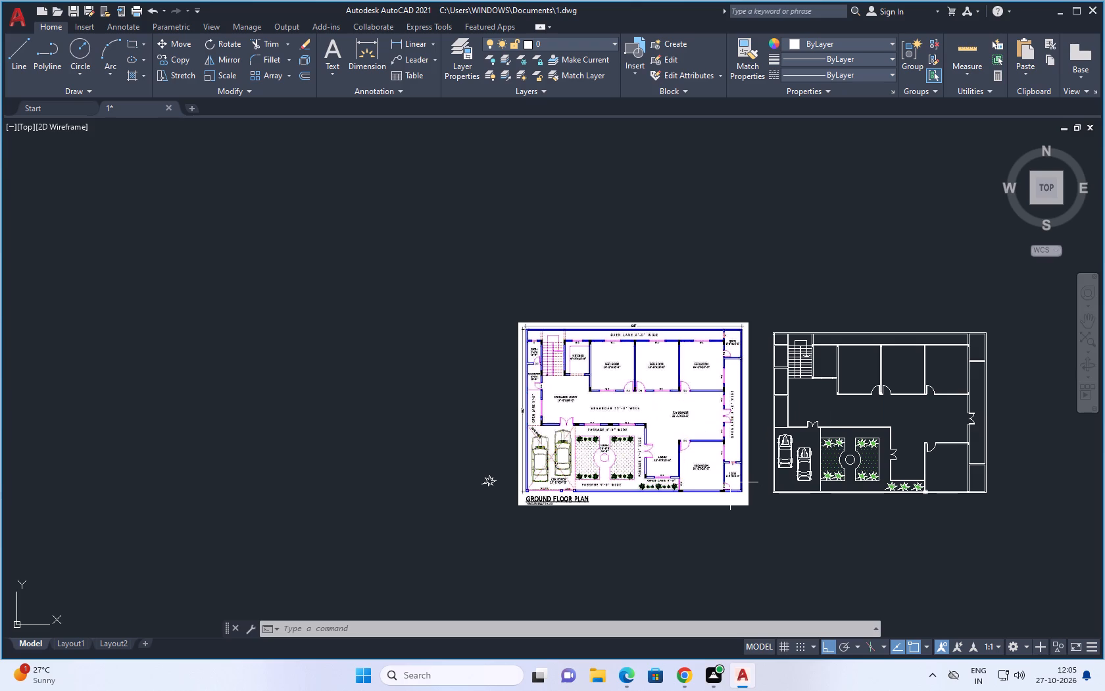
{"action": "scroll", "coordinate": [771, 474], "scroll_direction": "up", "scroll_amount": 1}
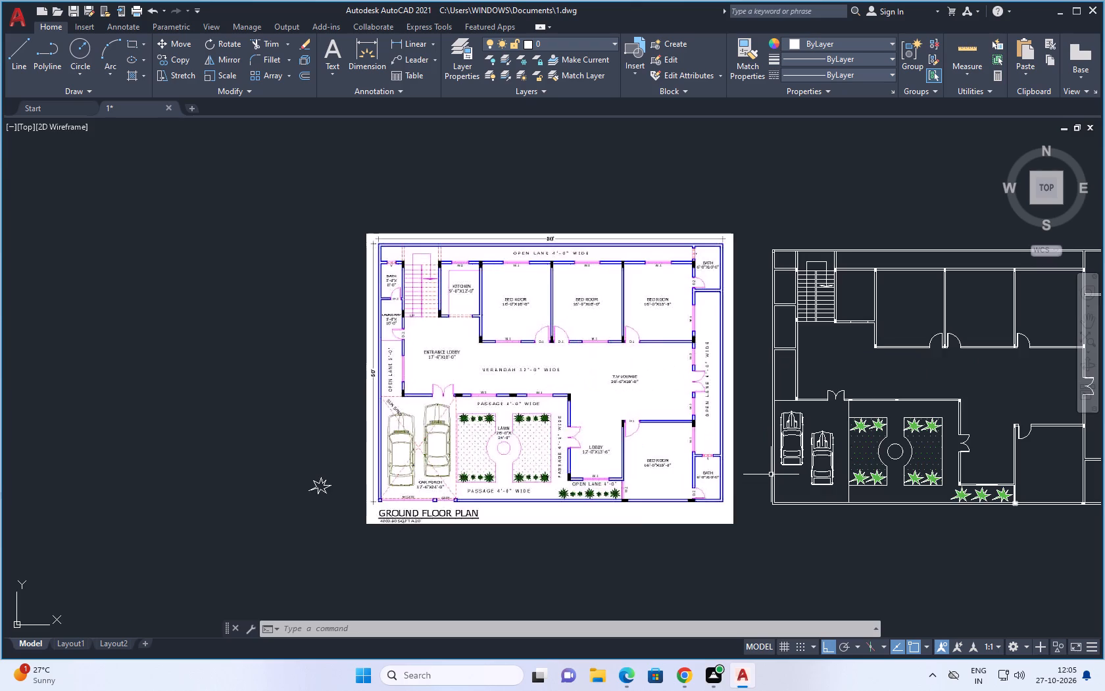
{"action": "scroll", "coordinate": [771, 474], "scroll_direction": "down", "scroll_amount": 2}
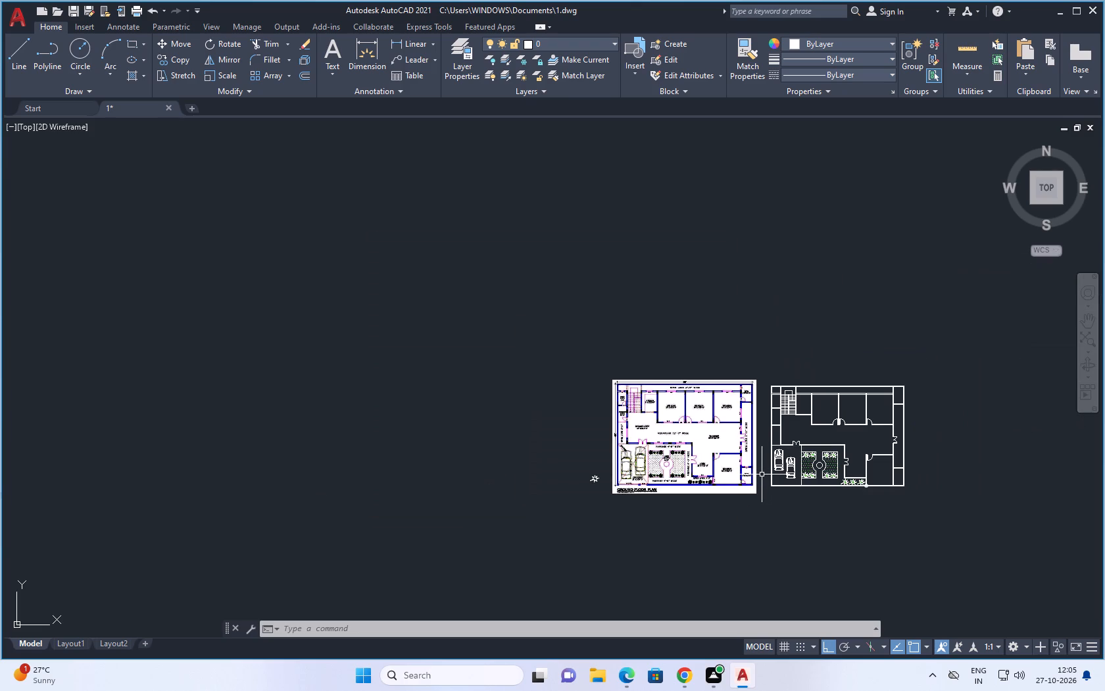
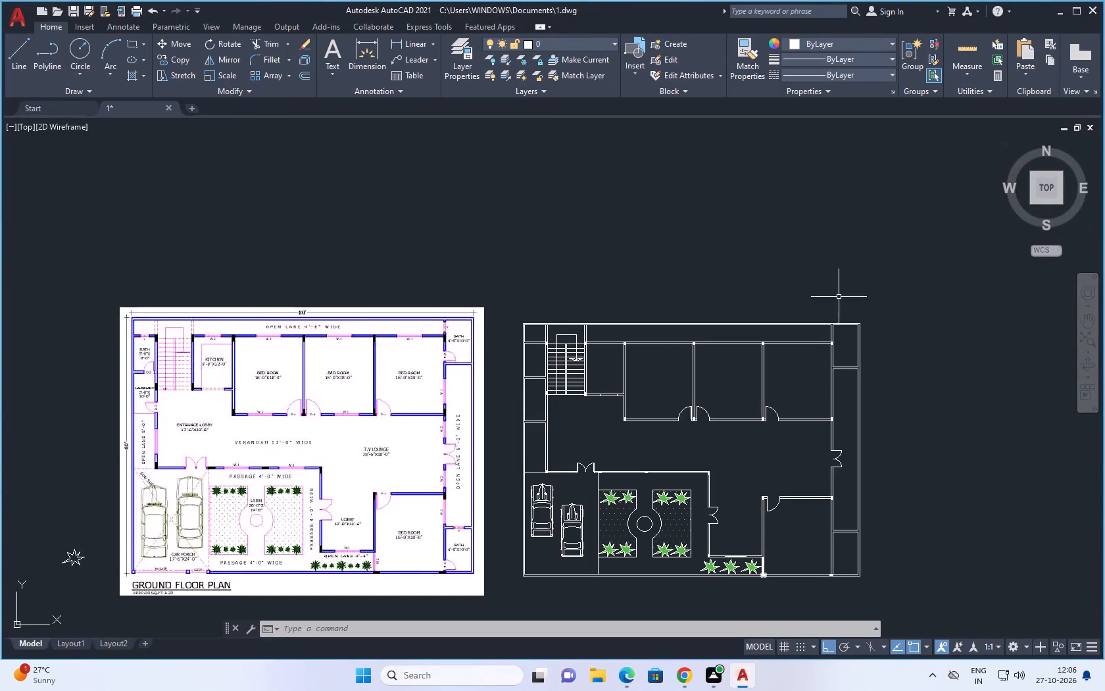
Draw a jamb line across the wall between the northeast bedroom and its bath, just north of the bath's south wall.
{"action": "key", "text": "Escape"}
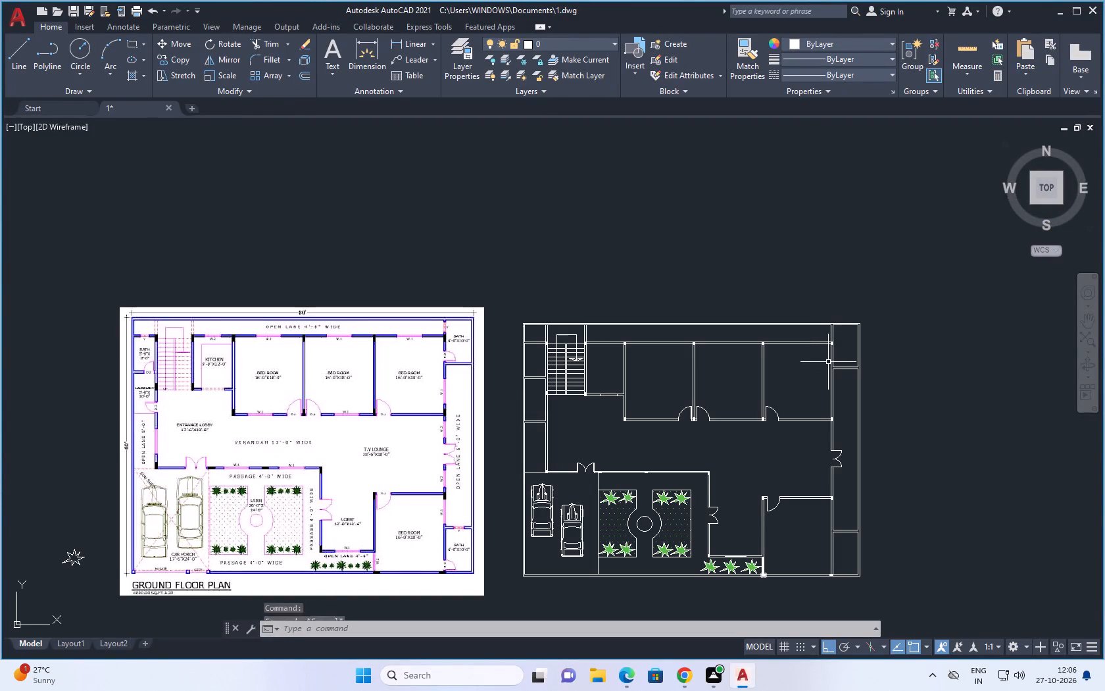
{"action": "key", "text": "Escape"}
{"action": "key", "text": "Escape"}
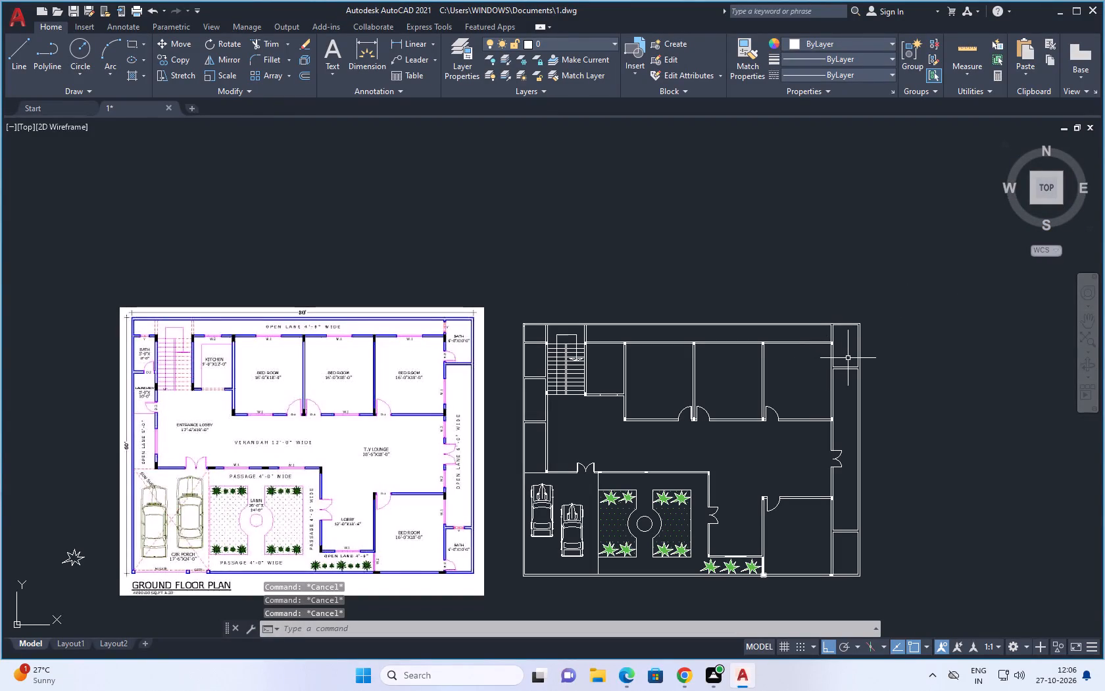
{"action": "key", "text": "l"}
{"action": "key", "text": "space"}
{"action": "scroll", "coordinate": [850, 359], "scroll_direction": "up", "scroll_amount": 6}
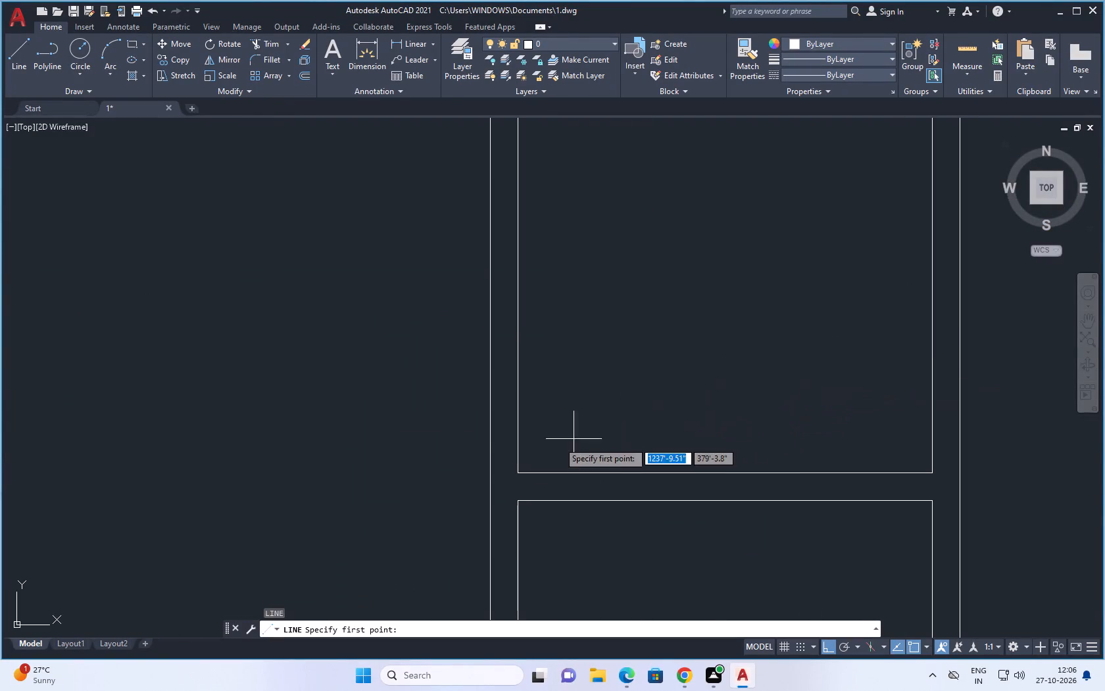
{"action": "left_click", "coordinate": [518, 438]}
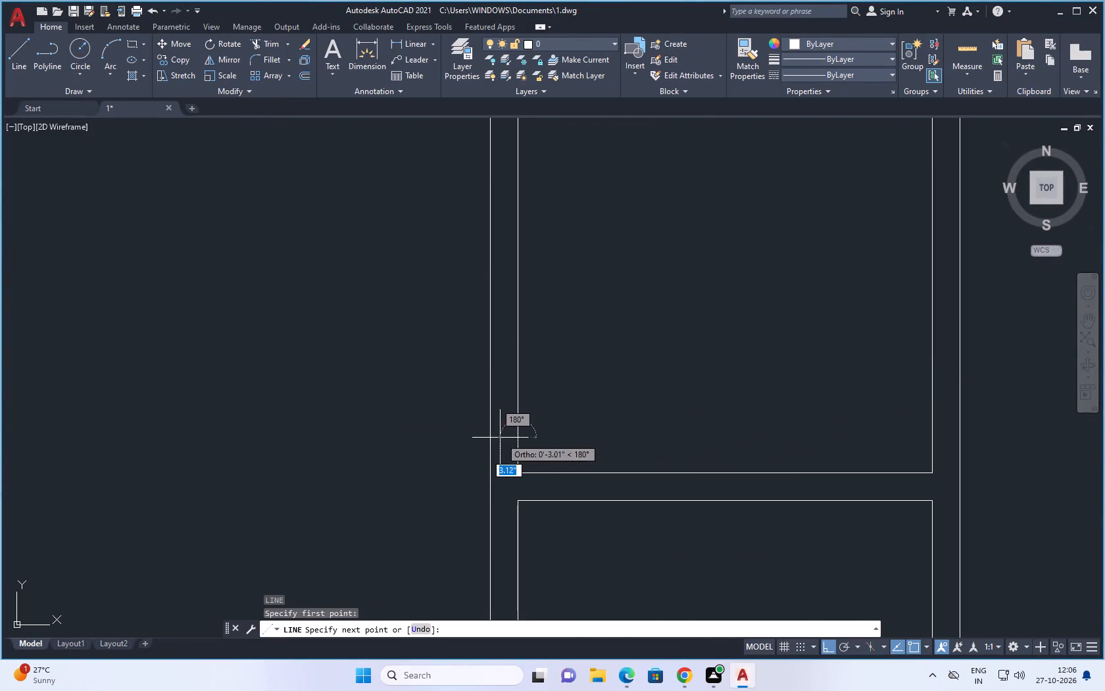
{"action": "left_click", "coordinate": [490, 436]}
{"action": "key", "text": "Escape"}
Offset the northeast bath's jamb line 2.5' north to mark the other side of the door opening.
{"action": "scroll", "coordinate": [796, 397], "scroll_direction": "down", "scroll_amount": 5}
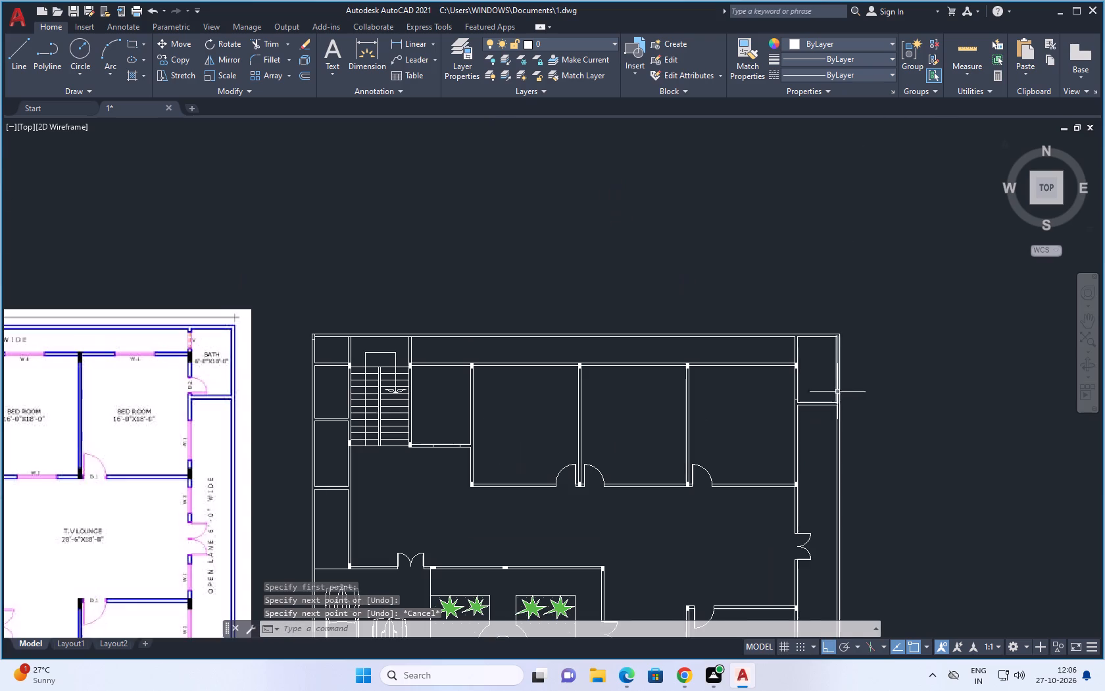
{"action": "scroll", "coordinate": [780, 330], "scroll_direction": "up", "scroll_amount": 2}
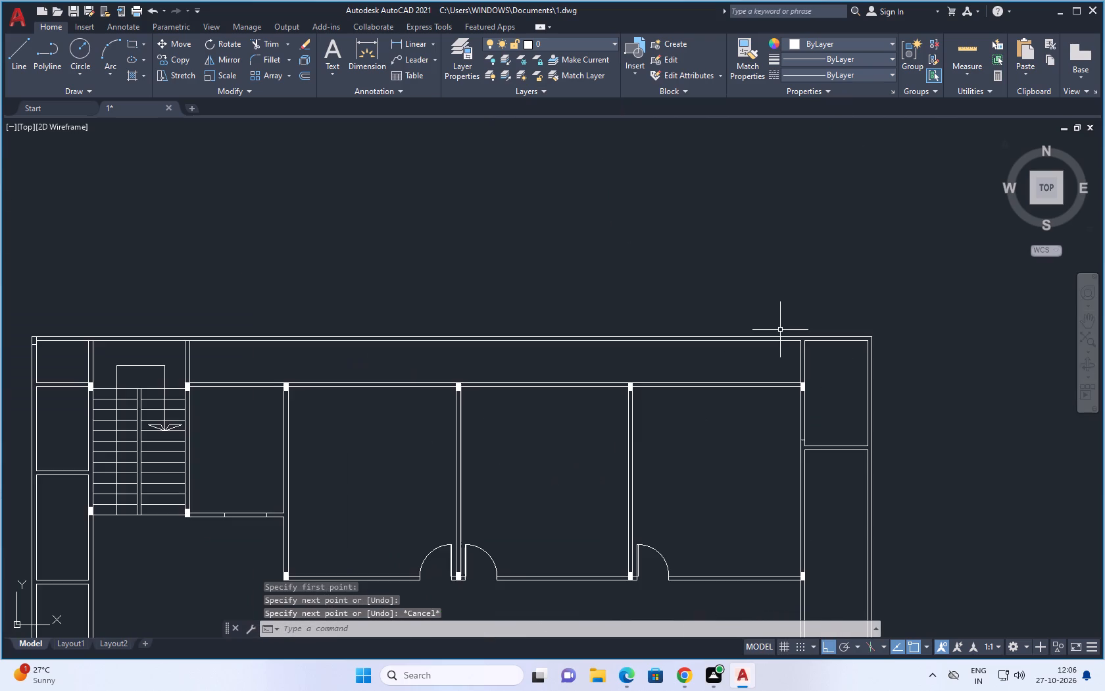
{"action": "key", "text": "Escape"}
{"action": "type", "text": "o"}
{"action": "key", "text": "space"}
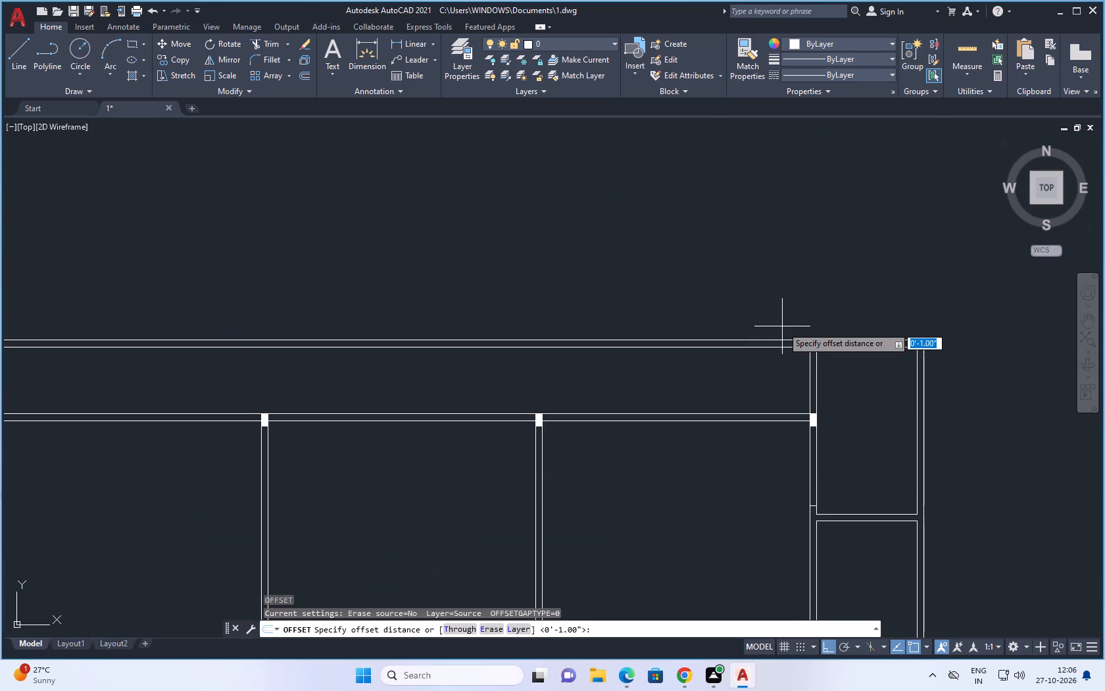
{"action": "key", "text": "2"}
{"action": "key", "text": "period"}
{"action": "key", "text": "5"}
{"action": "key", "text": "apostrophe"}
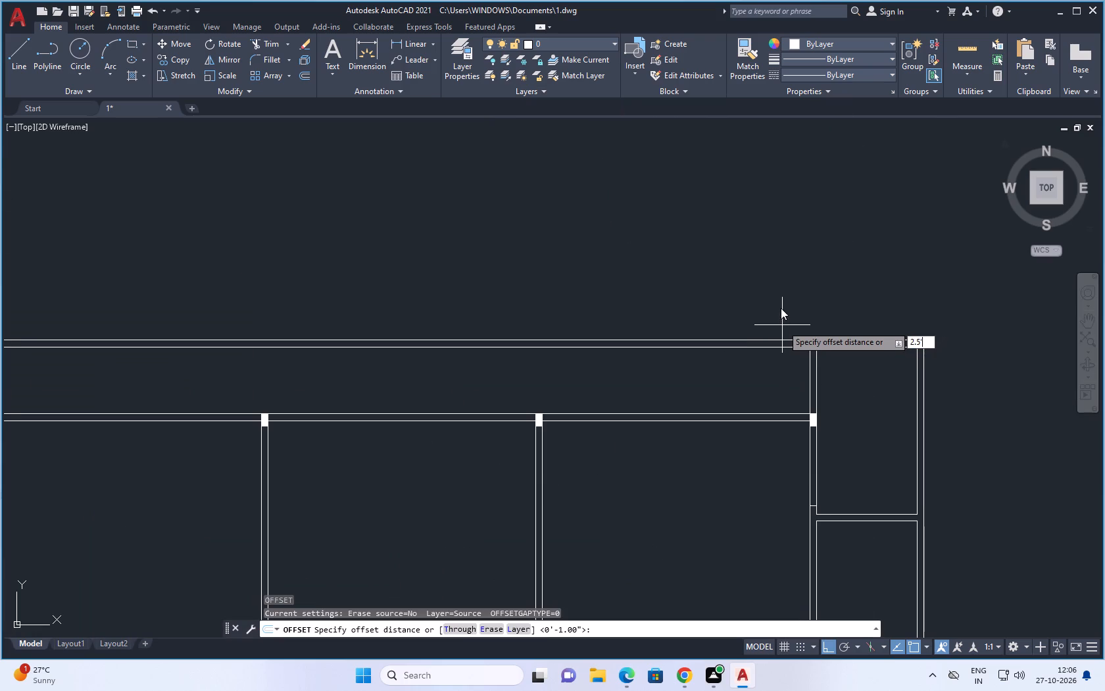
{"action": "key", "text": "space"}
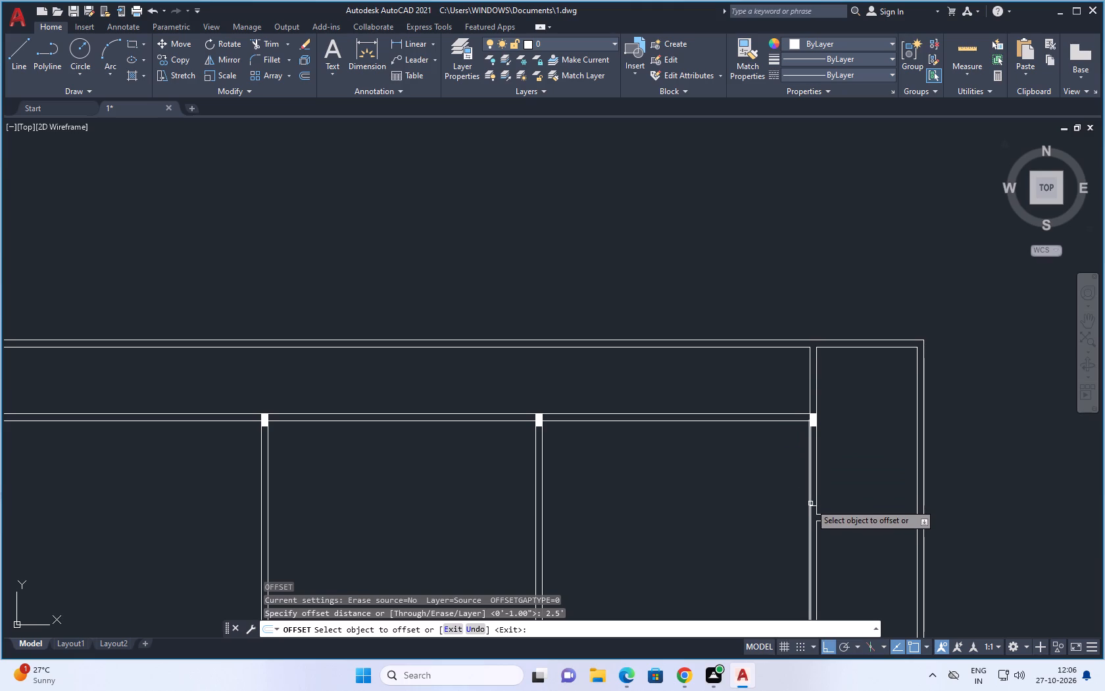
{"action": "left_click", "coordinate": [811, 505]}
{"action": "left_click", "coordinate": [813, 465]}
{"action": "key", "text": "Escape"}
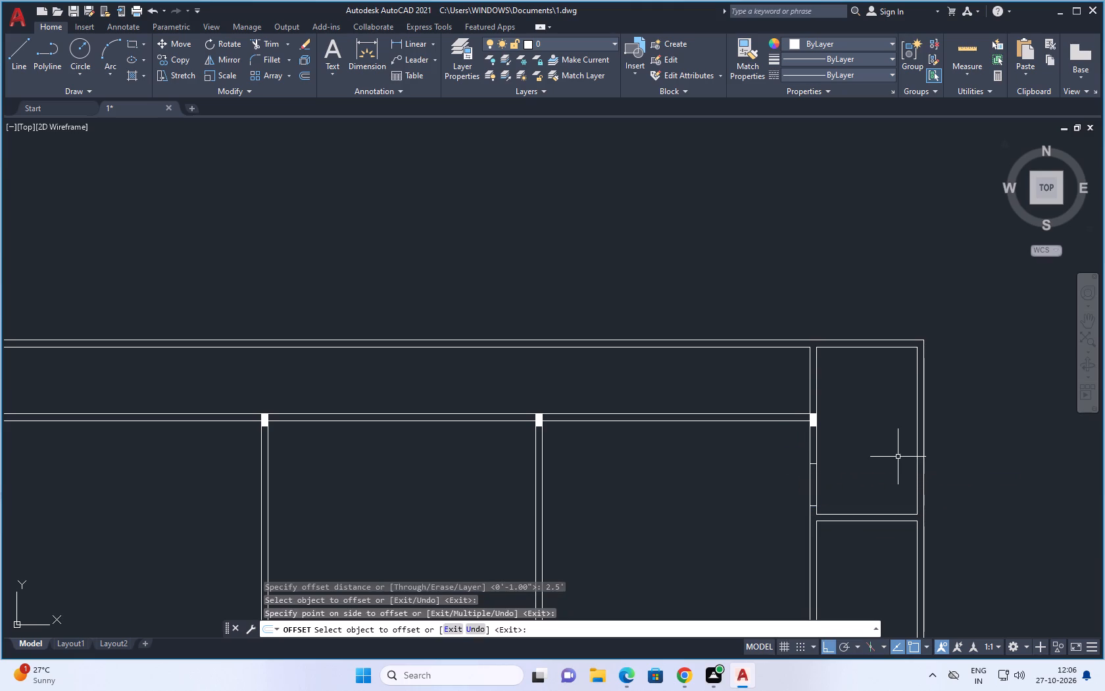
Draw a 2.5' door-leaf line east into the northeast bath from the south jamb's east end.
{"action": "key", "text": "l"}
{"action": "key", "text": "space"}
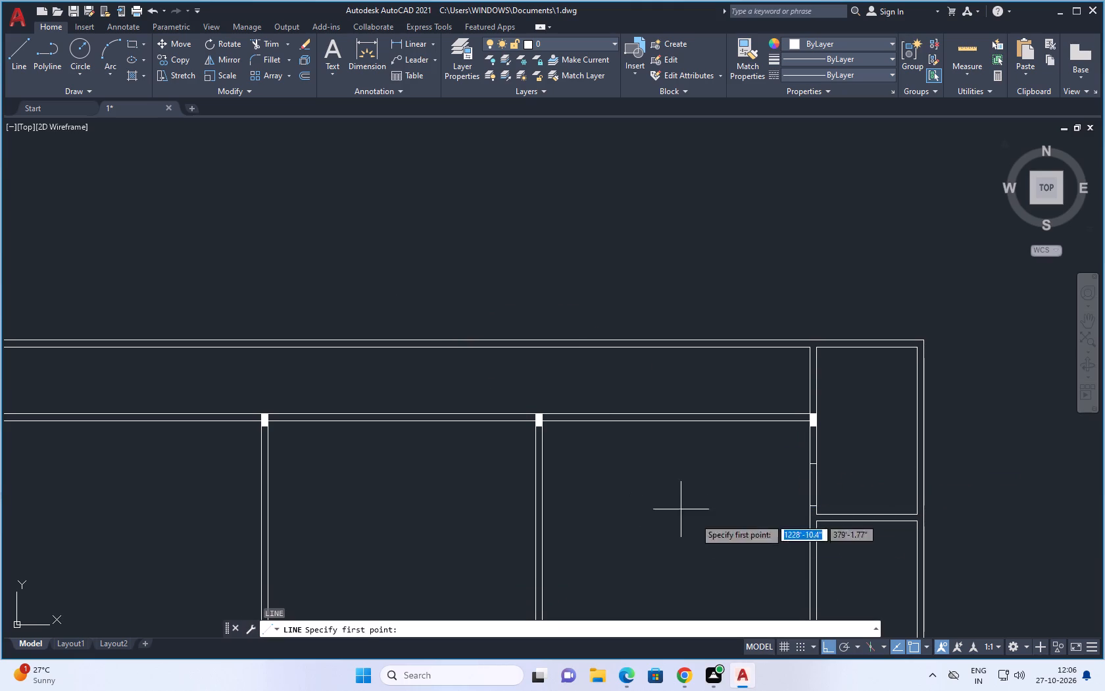
{"action": "left_click", "coordinate": [818, 507]}
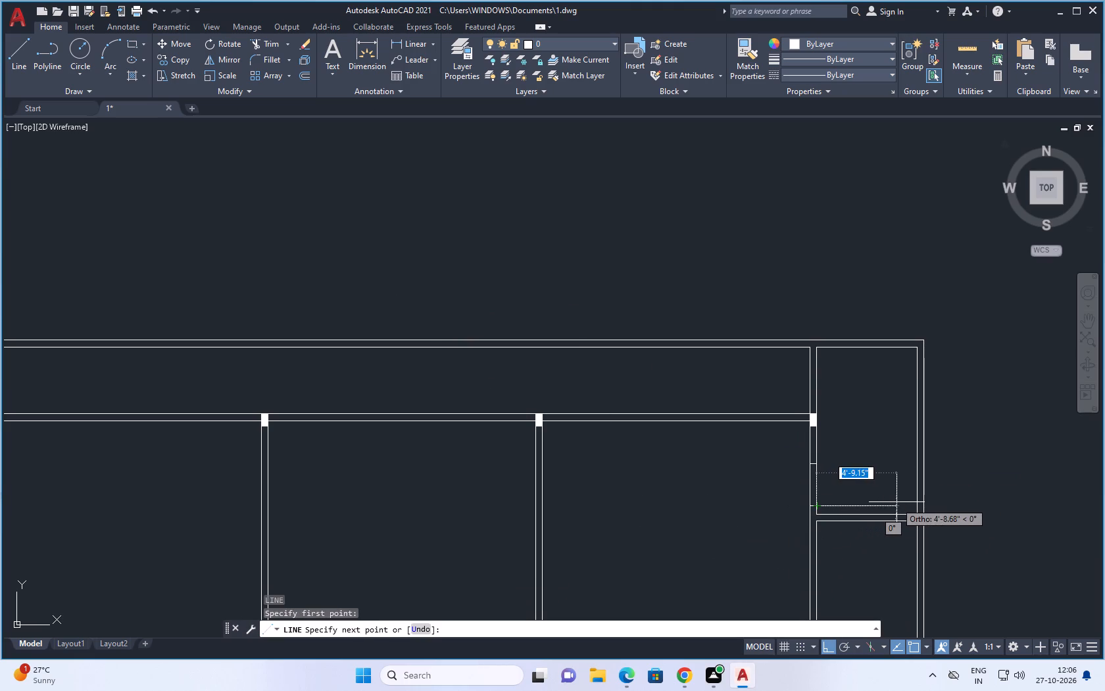
{"action": "type", "text": "2."}
{"action": "key", "text": "5"}
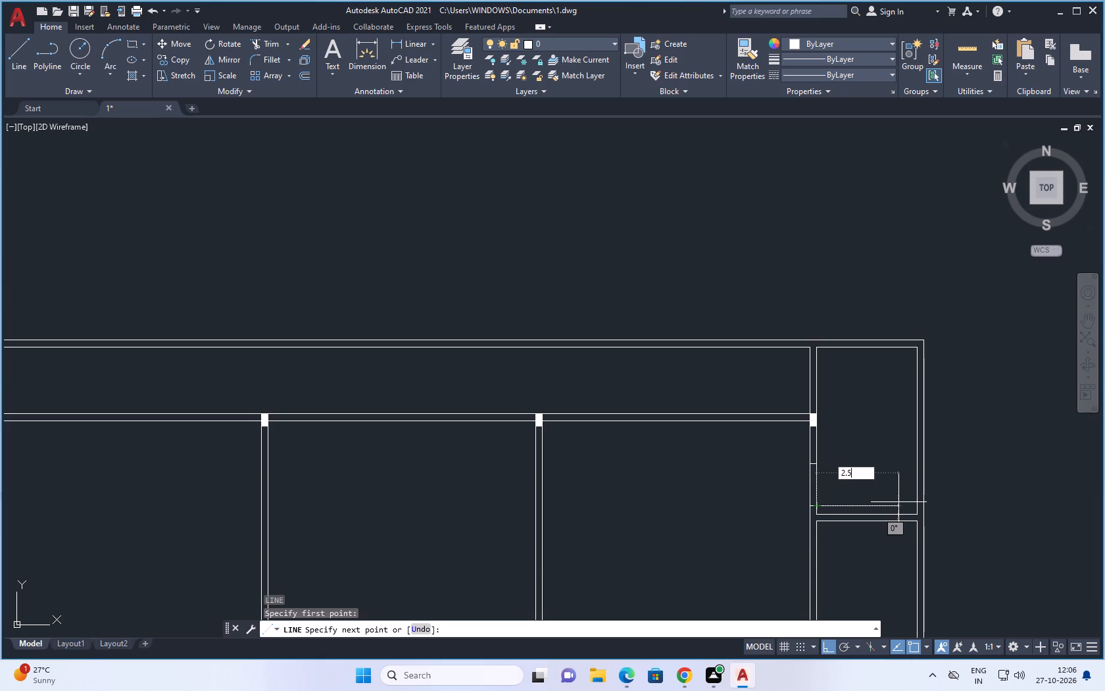
{"action": "type", "text": "'"}
{"action": "key", "text": "space"}
{"action": "key", "text": "Escape"}
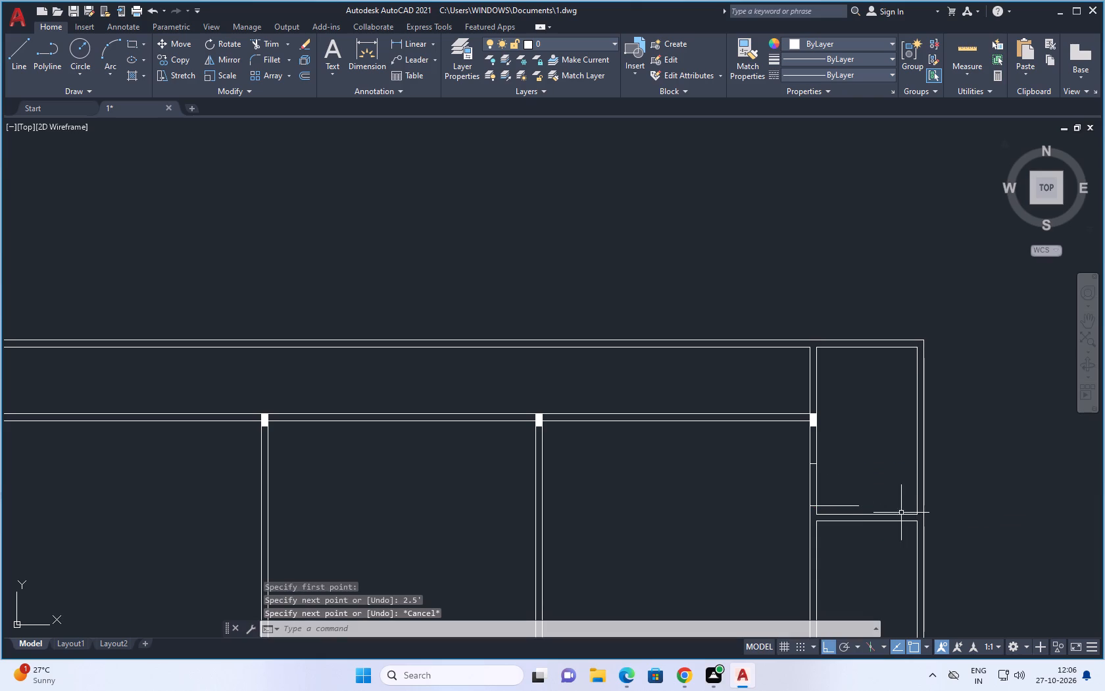
Offset the northeast bath's door-leaf line 1" north, towards the inside of the opening.
{"action": "key", "text": "o"}
{"action": "key", "text": "space"}
{"action": "key", "text": "1"}
{"action": "key", "text": "space"}
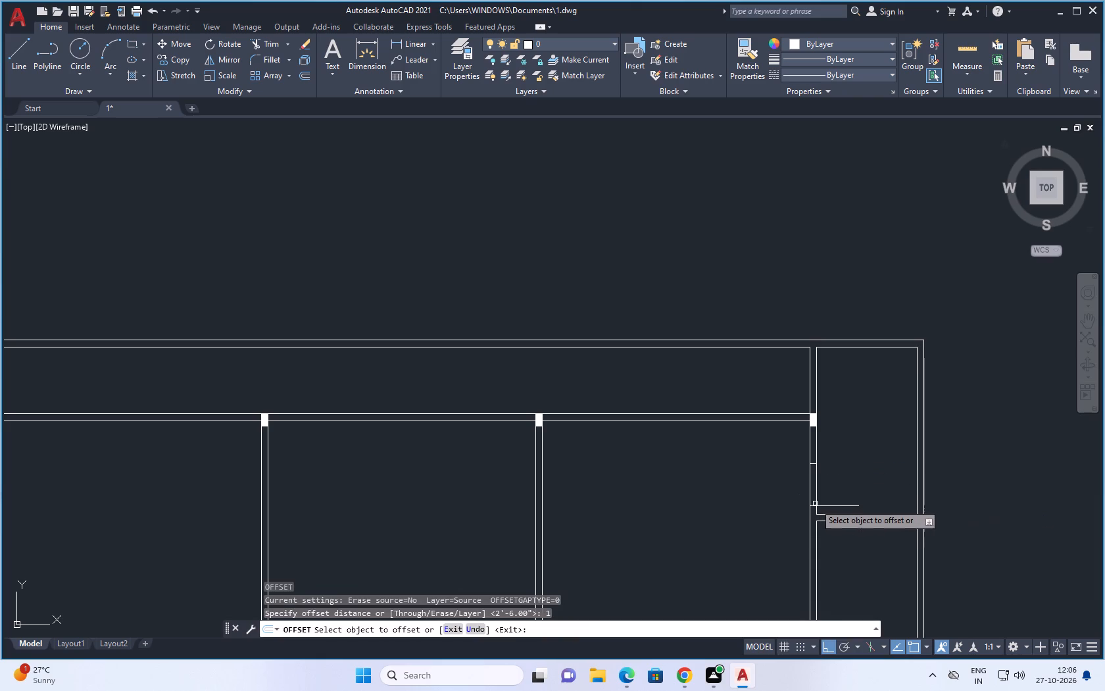
{"action": "left_click", "coordinate": [836, 505]}
{"action": "left_click", "coordinate": [839, 471]}
{"action": "key", "text": "Escape"}
{"action": "key", "text": "Escape"}
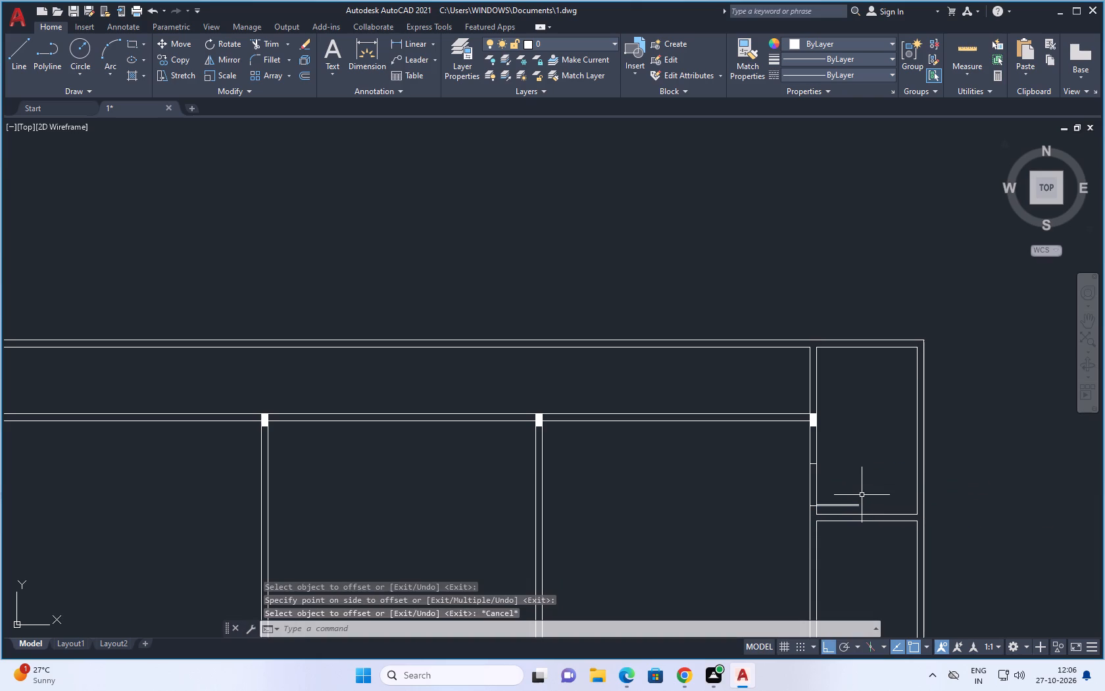
Draw the northeast bath door's swing arc from the north jamb's east end through the leaf's inner corner to its outer corner.
{"action": "key", "text": "a"}
{"action": "key", "text": "space"}
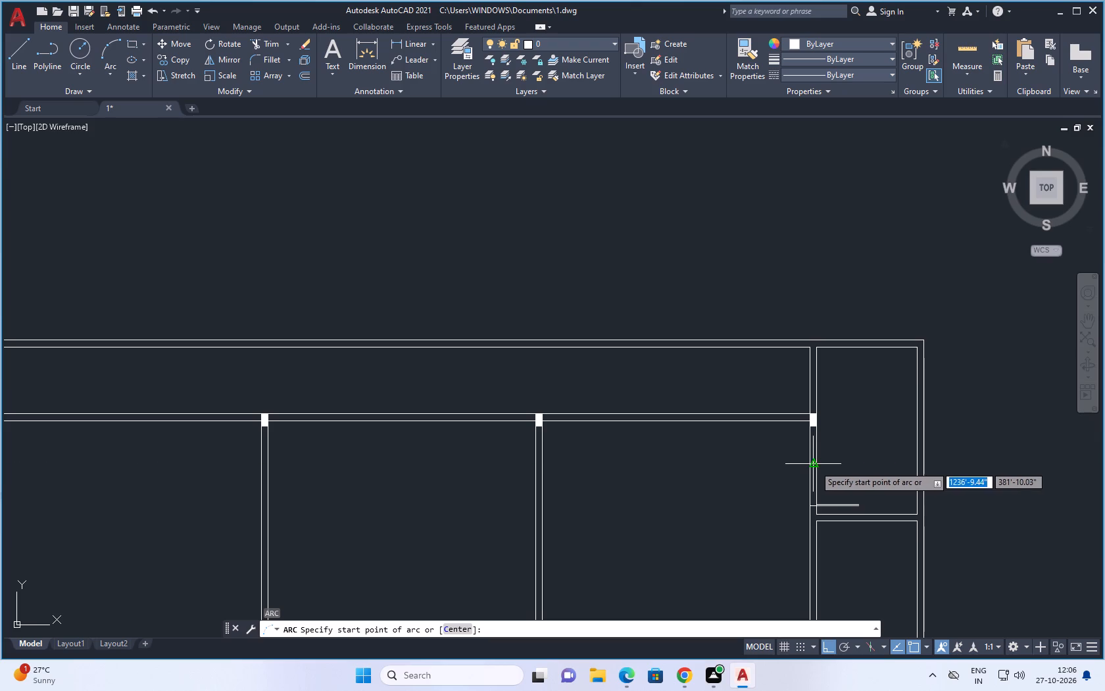
{"action": "left_click", "coordinate": [818, 466]}
{"action": "scroll", "coordinate": [858, 505], "scroll_direction": "up", "scroll_amount": 4}
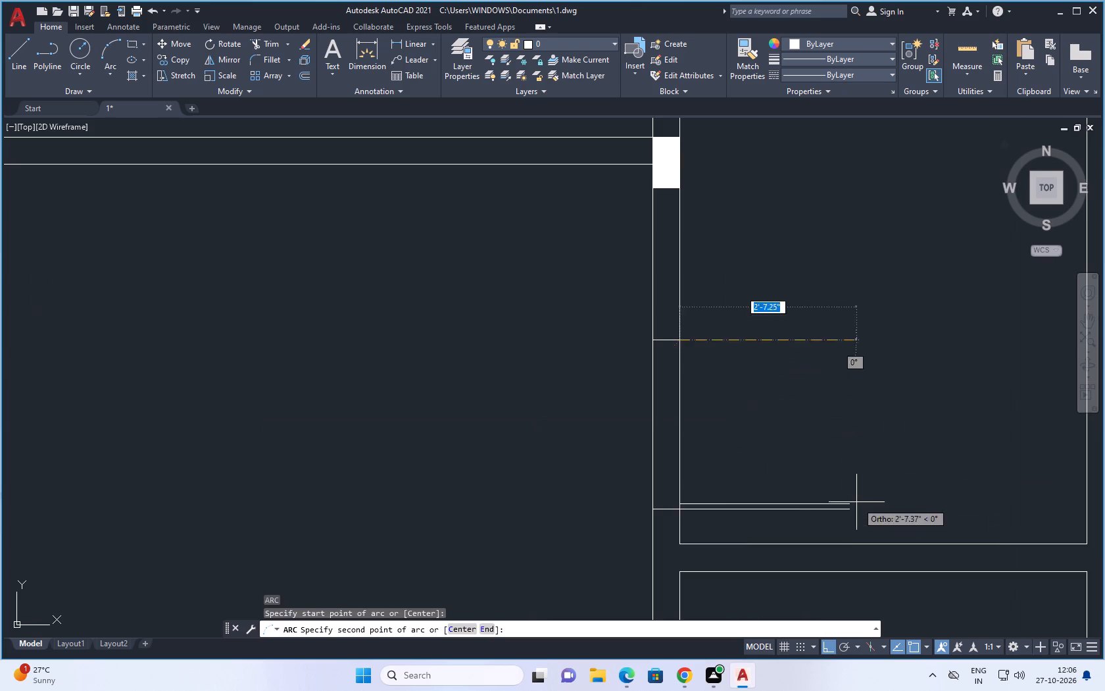
{"action": "left_click", "coordinate": [849, 503]}
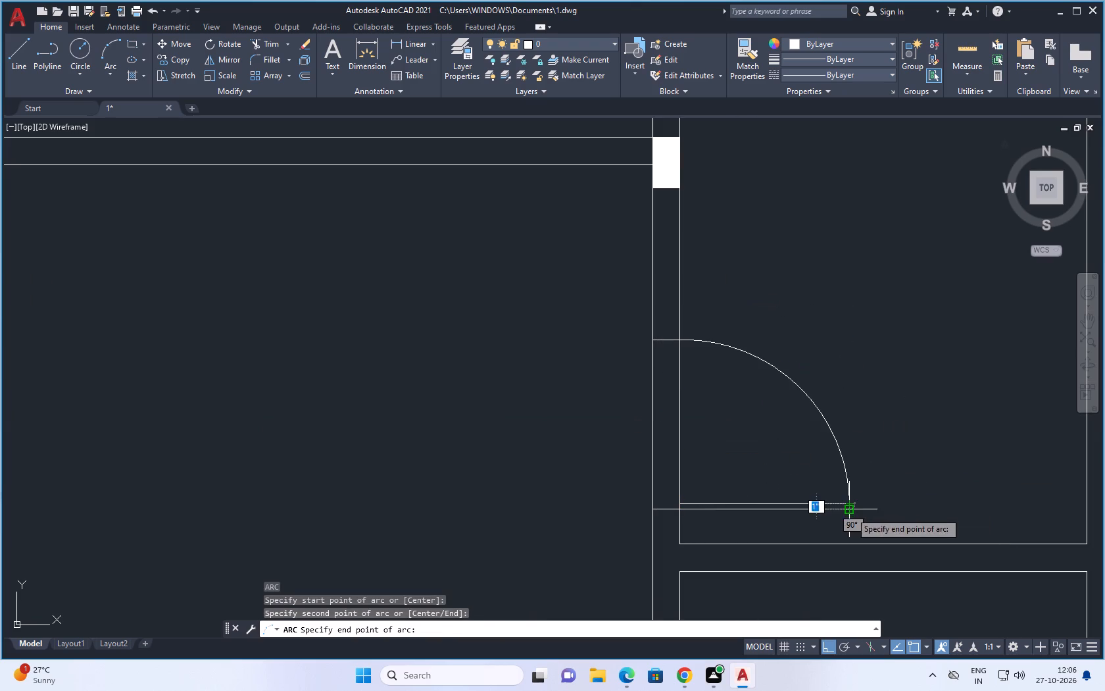
{"action": "left_click", "coordinate": [850, 512]}
{"action": "key", "text": "Escape"}
{"action": "key", "text": "Escape"}
Trim both wall lines between the jambs to open the northeast bath's doorway.
{"action": "type", "text": "tr"}
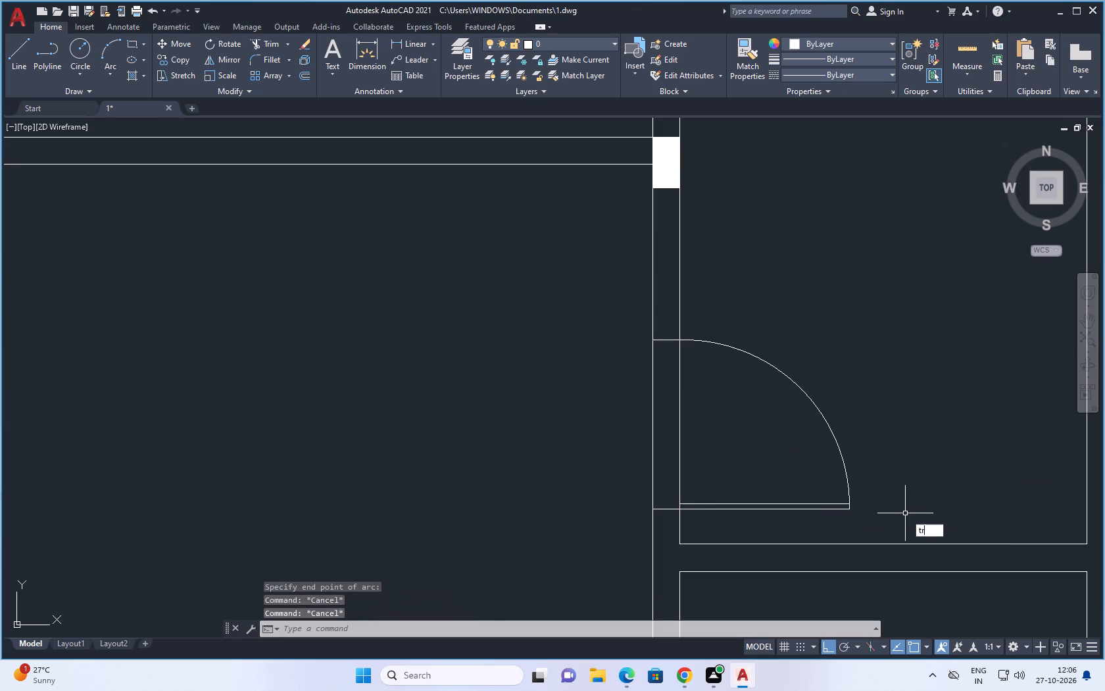
{"action": "key", "text": "space"}
{"action": "key", "text": "space"}
{"action": "left_click_drag", "start_coordinate": [737, 407], "coordinate": [613, 438]}
{"action": "scroll", "coordinate": [756, 418], "scroll_direction": "down", "scroll_amount": 3}
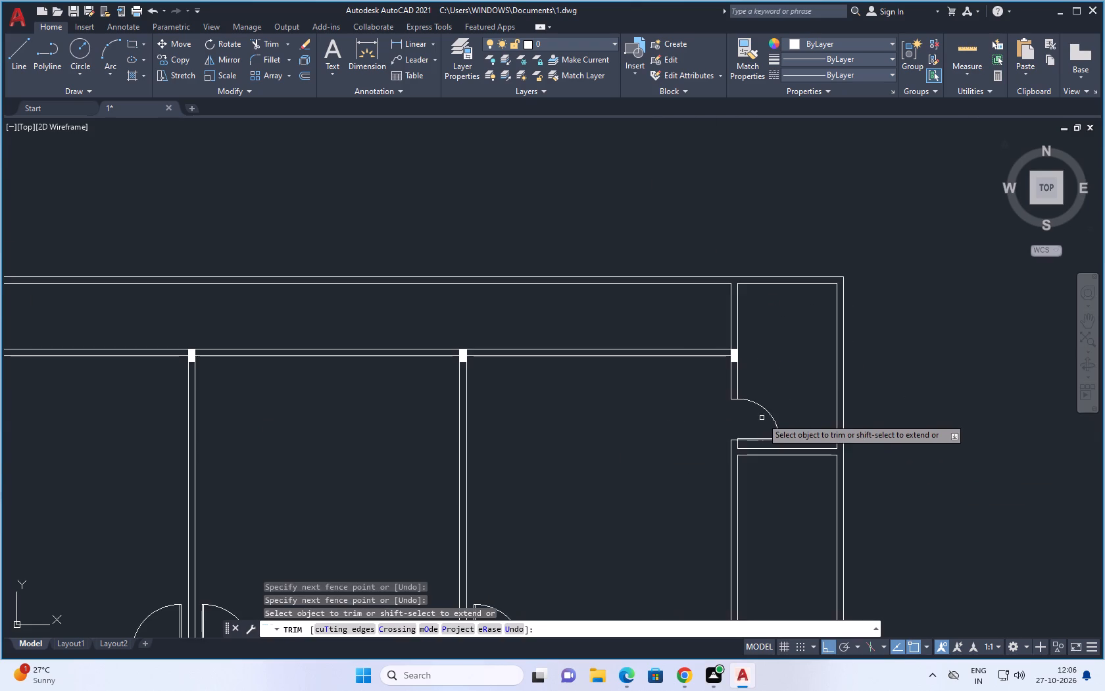
{"action": "scroll", "coordinate": [762, 418], "scroll_direction": "down", "scroll_amount": 4}
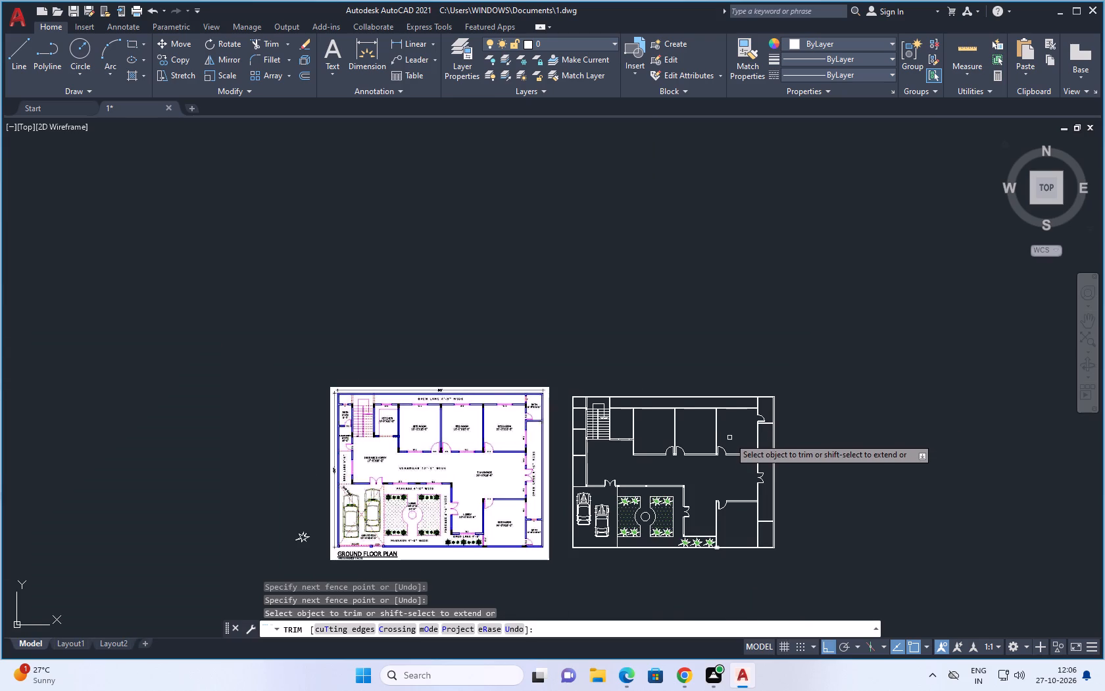
{"action": "scroll", "coordinate": [758, 551], "scroll_direction": "up", "scroll_amount": 4}
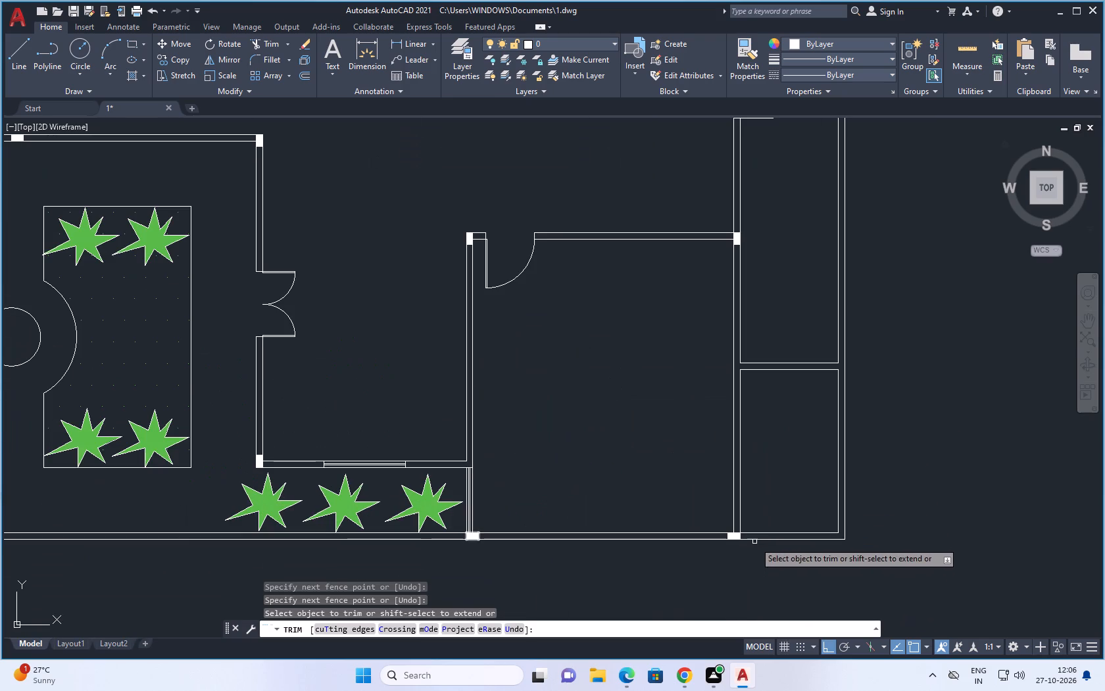
{"action": "key", "text": "Escape"}
Draw a jamb line across the southeast bath's west wall just above the corner column, continuing 2.5' east as the door leaf.
{"action": "key", "text": "l"}
{"action": "key", "text": "space"}
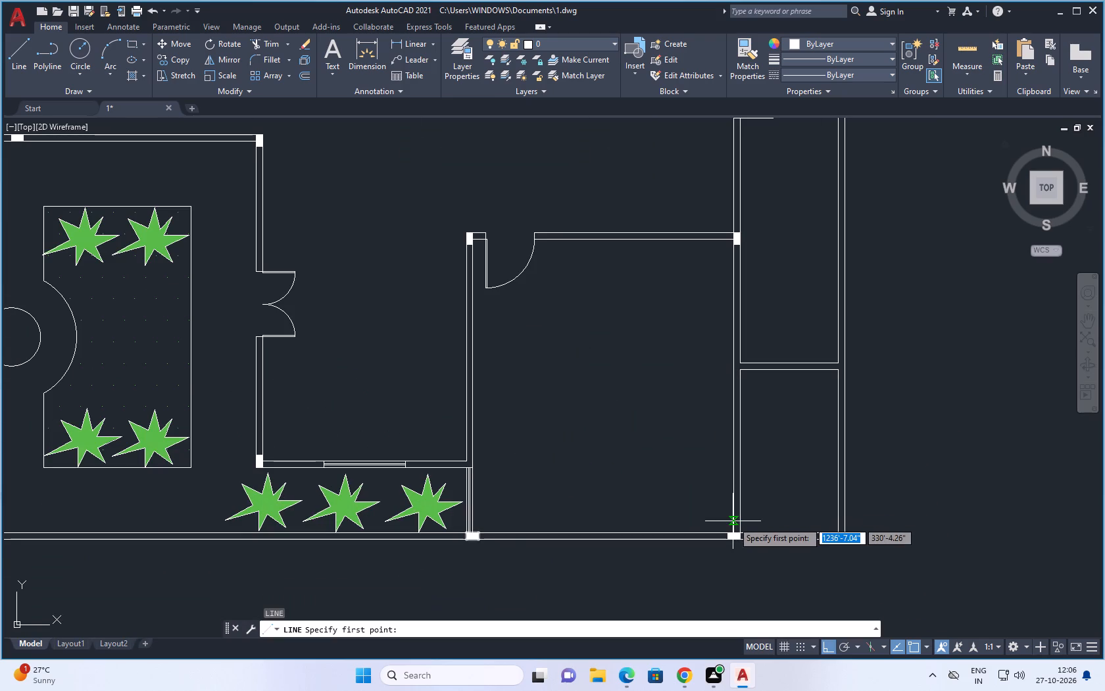
{"action": "scroll", "coordinate": [733, 521], "scroll_direction": "up", "scroll_amount": 4}
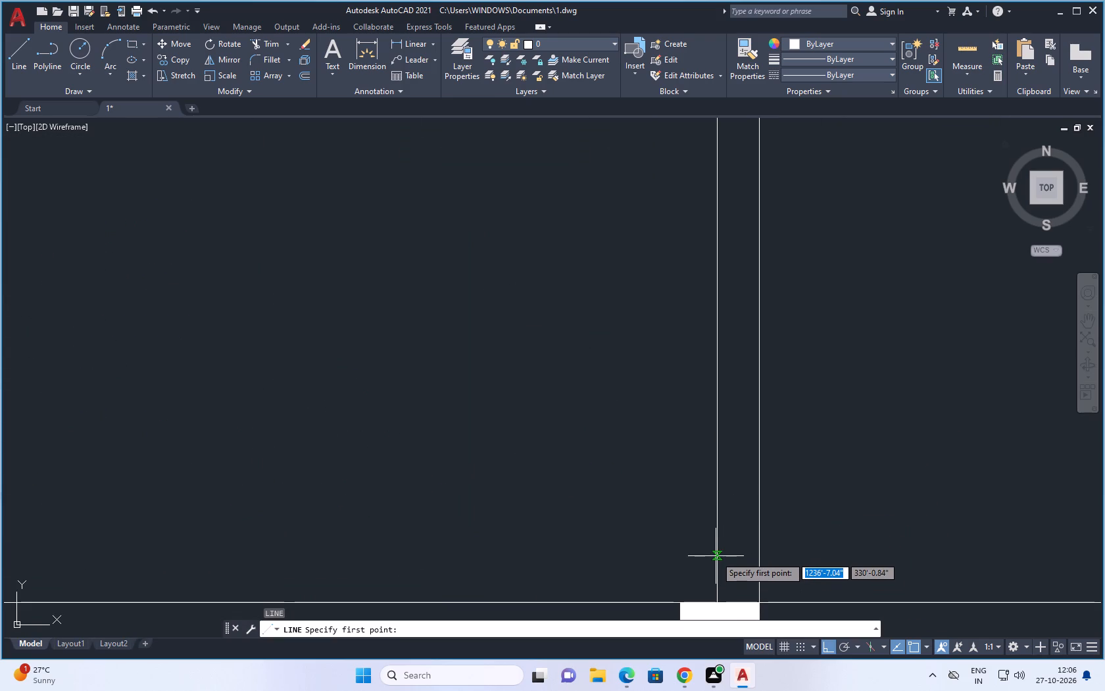
{"action": "left_click", "coordinate": [716, 553]}
{"action": "left_click", "coordinate": [759, 555]}
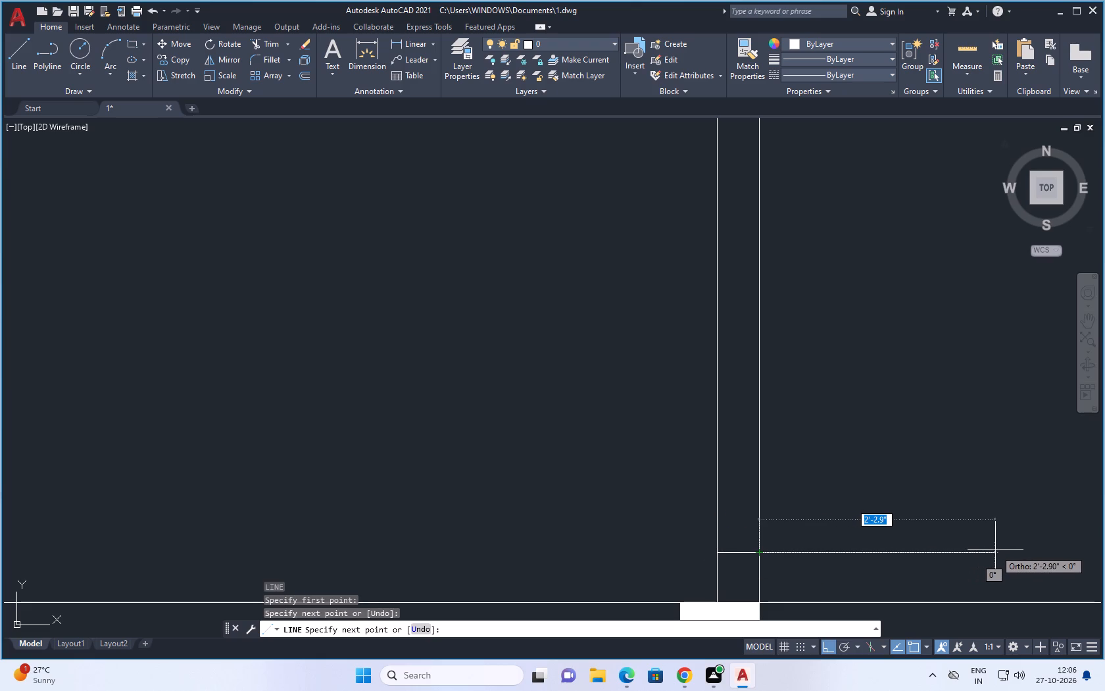
{"action": "type", "text": "2."}
{"action": "key", "text": "5"}
{"action": "key", "text": "apostrophe"}
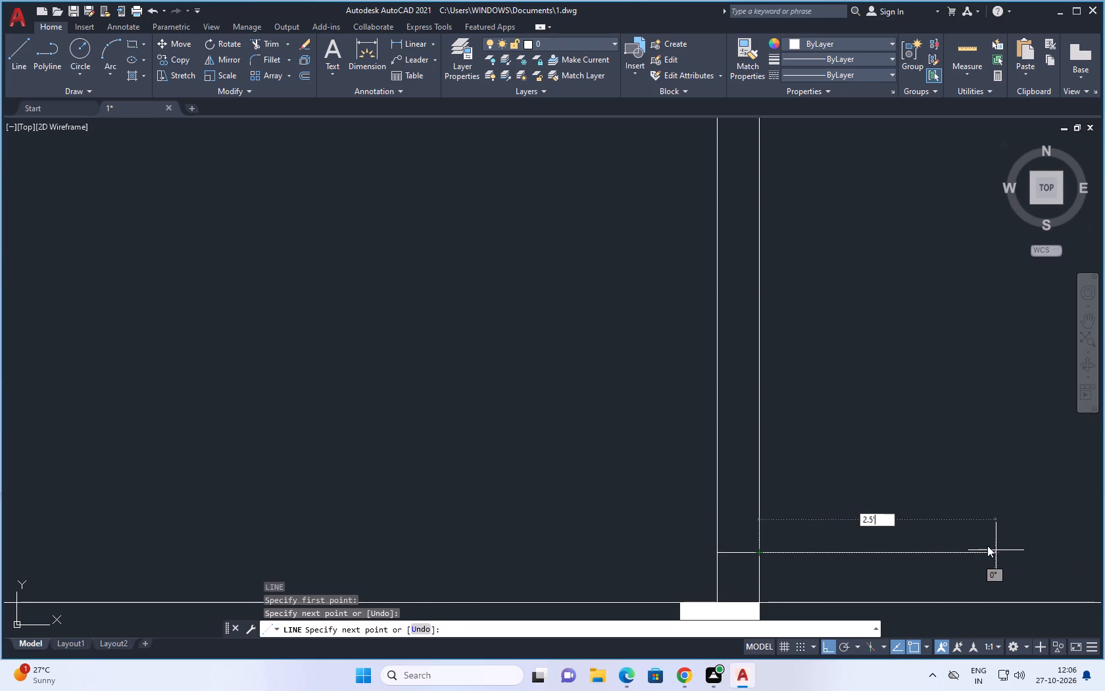
{"action": "key", "text": "space"}
{"action": "key", "text": "Escape"}
Offset the southeast bath's jamb line 2.5' north to mark the other side of the door opening.
{"action": "type", "text": "o"}
{"action": "key", "text": "space"}
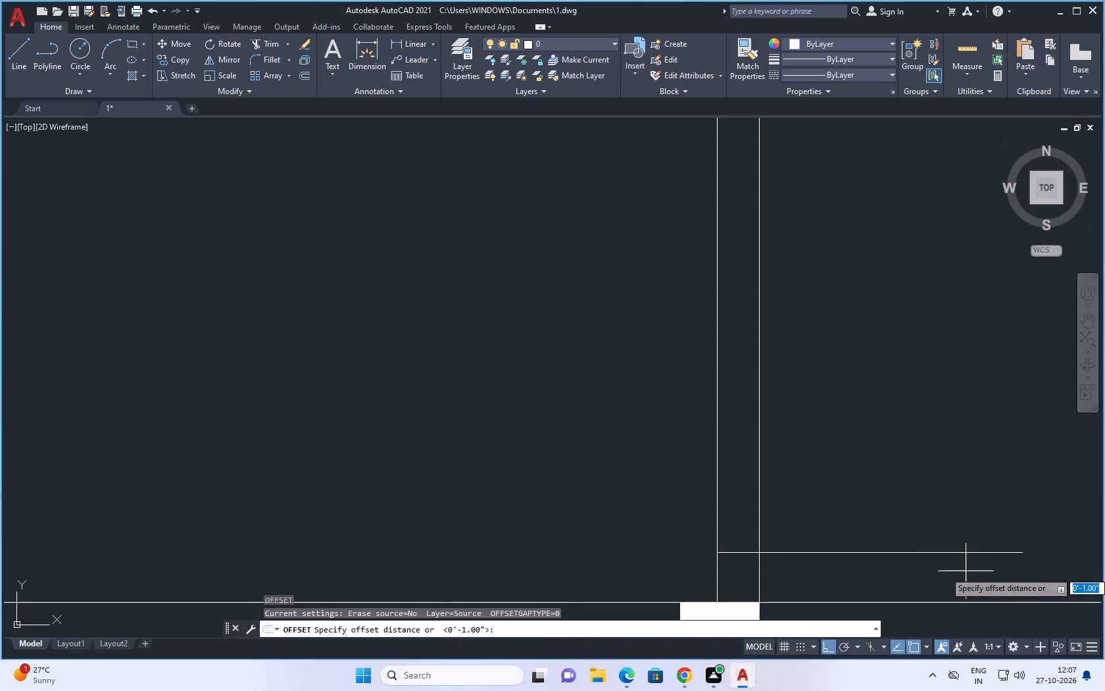
{"action": "key", "text": "2"}
{"action": "key", "text": "period"}
{"action": "type", "text": "5'"}
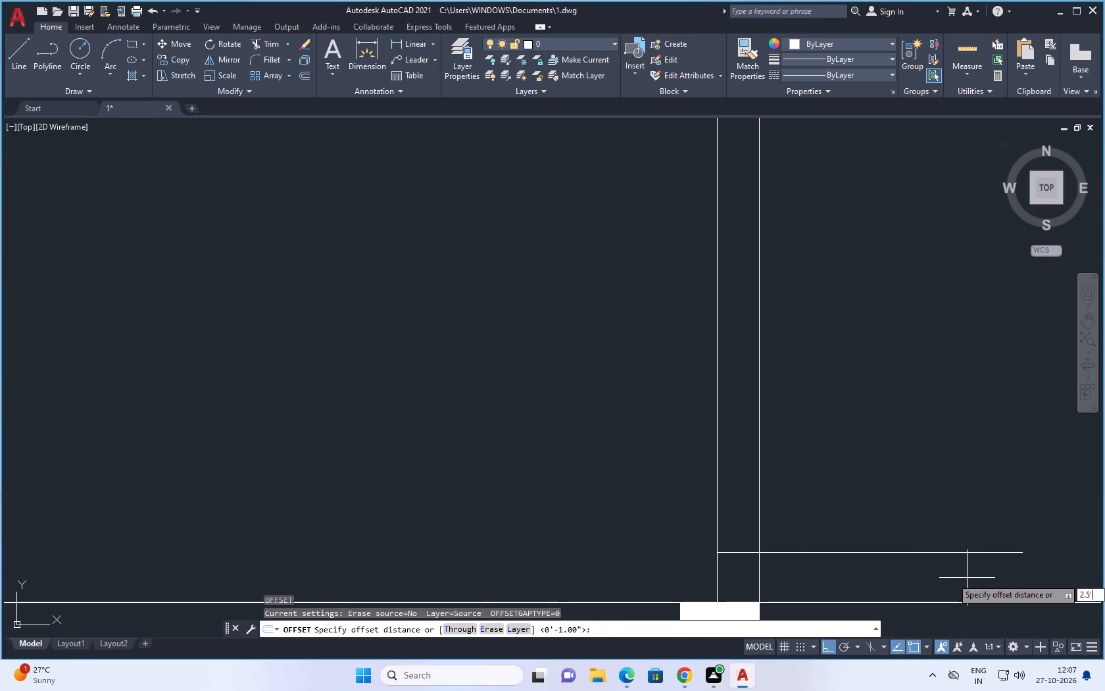
{"action": "key", "text": "space"}
{"action": "left_click", "coordinate": [750, 552]}
{"action": "left_click", "coordinate": [756, 428]}
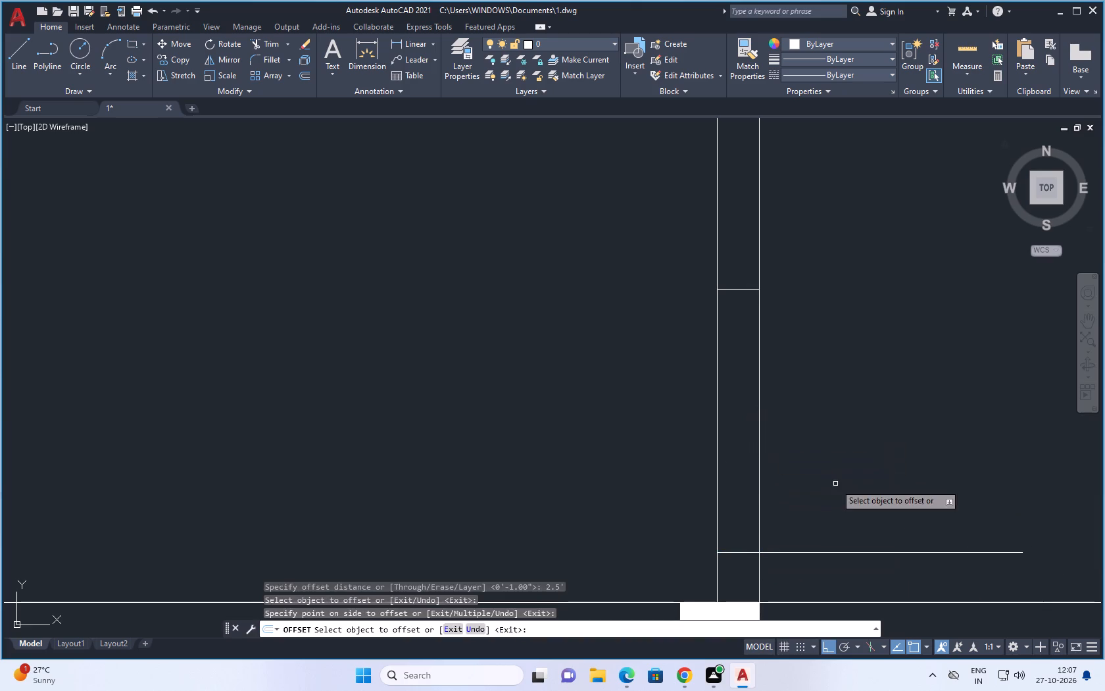
{"action": "key", "text": "Escape"}
{"action": "key", "text": "Escape"}
Offset the southeast bath's door-leaf line 1" north, towards the inside of the opening.
{"action": "key", "text": "o"}
{"action": "key", "text": "space"}
{"action": "key", "text": "1"}
{"action": "key", "text": "space"}
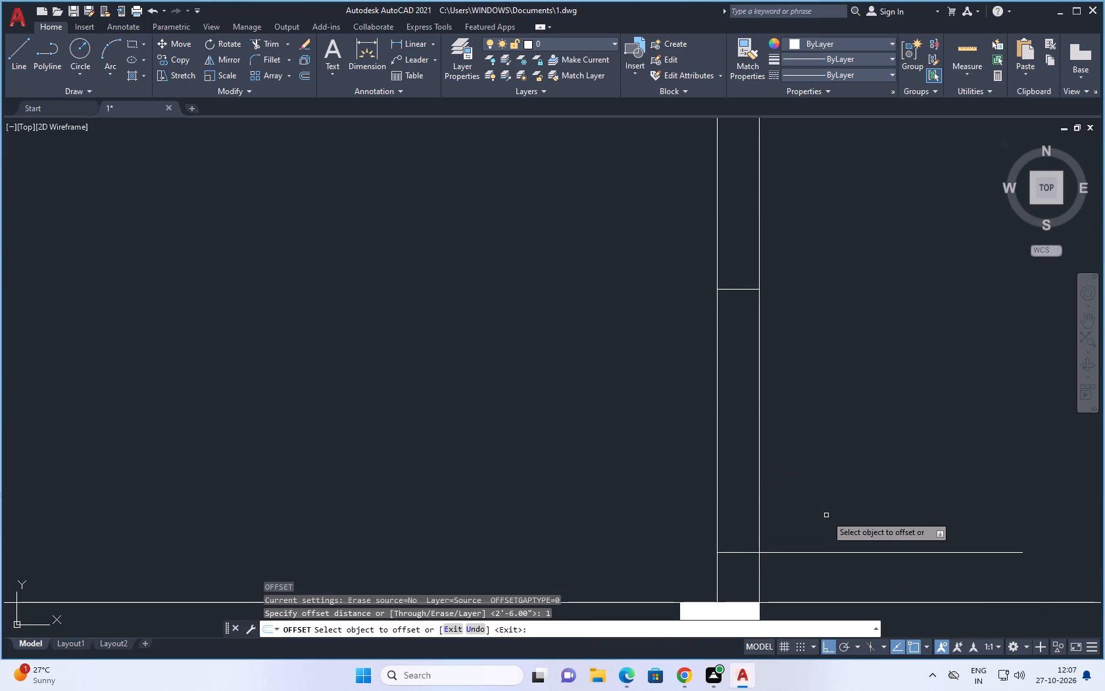
{"action": "left_click", "coordinate": [836, 552]}
{"action": "left_click", "coordinate": [840, 488]}
{"action": "key", "text": "Escape"}
{"action": "key", "text": "Escape"}
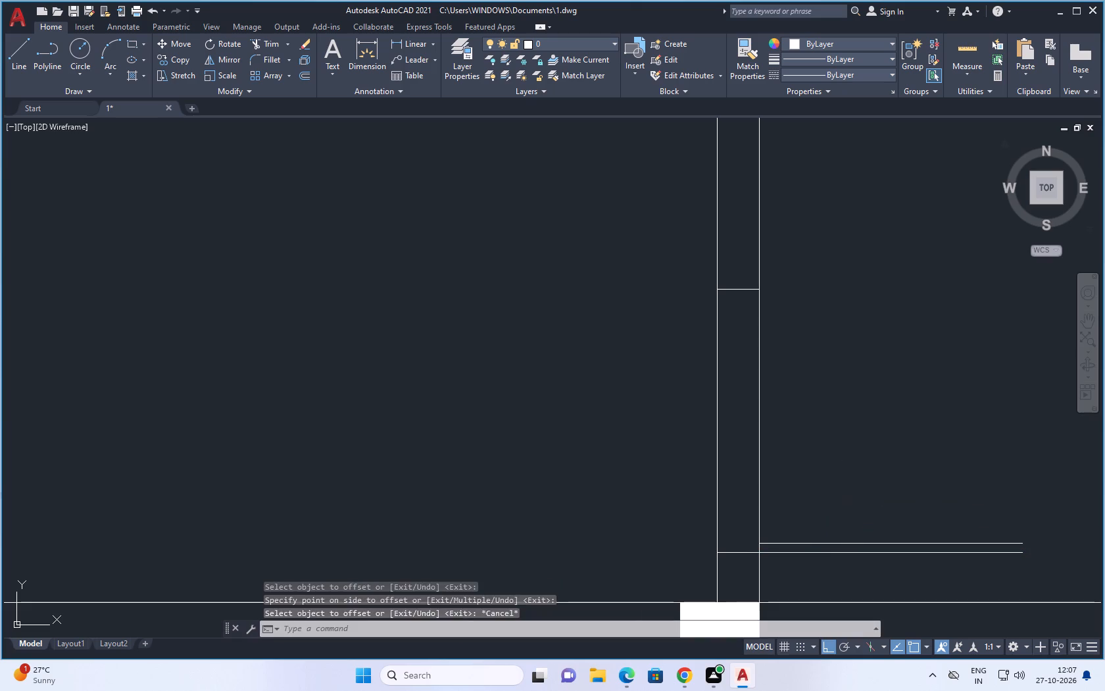
Draw the southeast bath door's swing arc from the north jamb's east end through the leaf's inner corner to its outer corner.
{"action": "key", "text": "a"}
{"action": "key", "text": "space"}
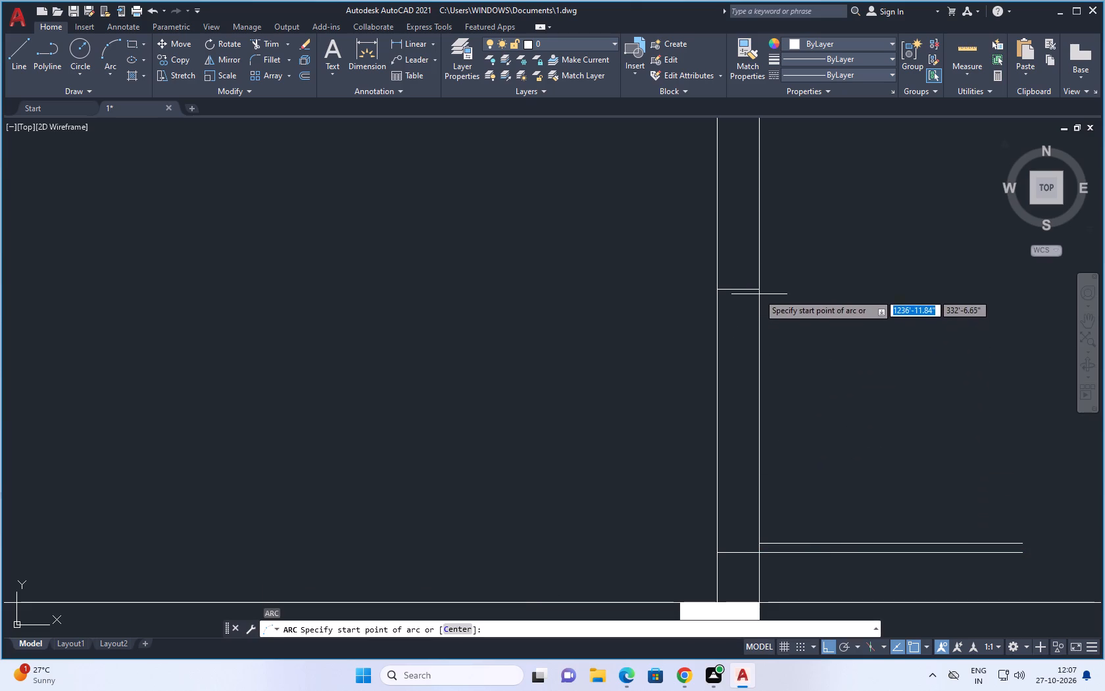
{"action": "left_click", "coordinate": [758, 290]}
{"action": "left_click", "coordinate": [1023, 540]}
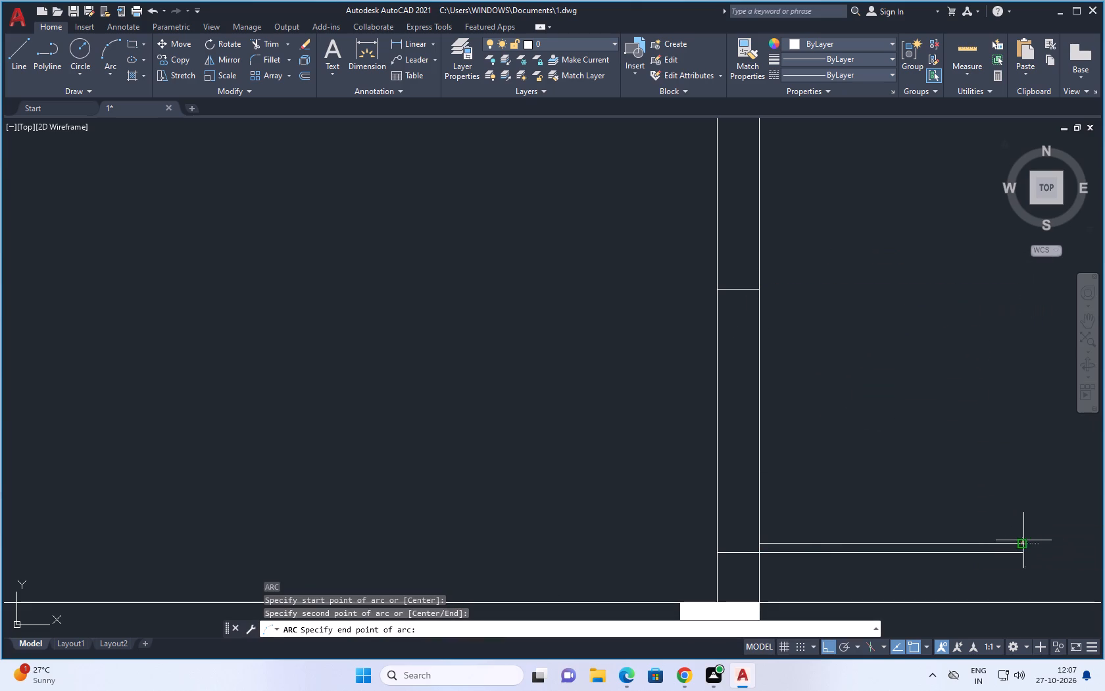
{"action": "left_click", "coordinate": [1023, 554]}
{"action": "key", "text": "Escape"}
{"action": "key", "text": "Escape"}
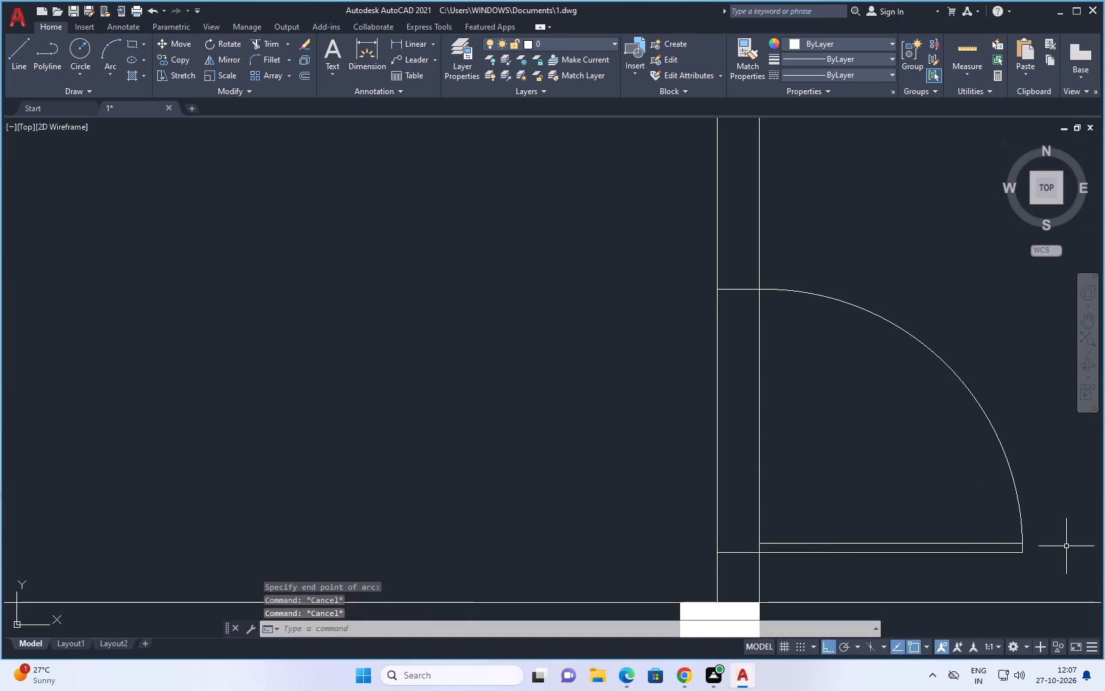
Trim the two west wall lines of the southeast bath between the door jambs to open the doorway.
{"action": "key", "text": "t"}
{"action": "key", "text": "r"}
{"action": "key", "text": "space"}
{"action": "key", "text": "space"}
{"action": "left_click_drag", "start_coordinate": [795, 413], "coordinate": [653, 450]}
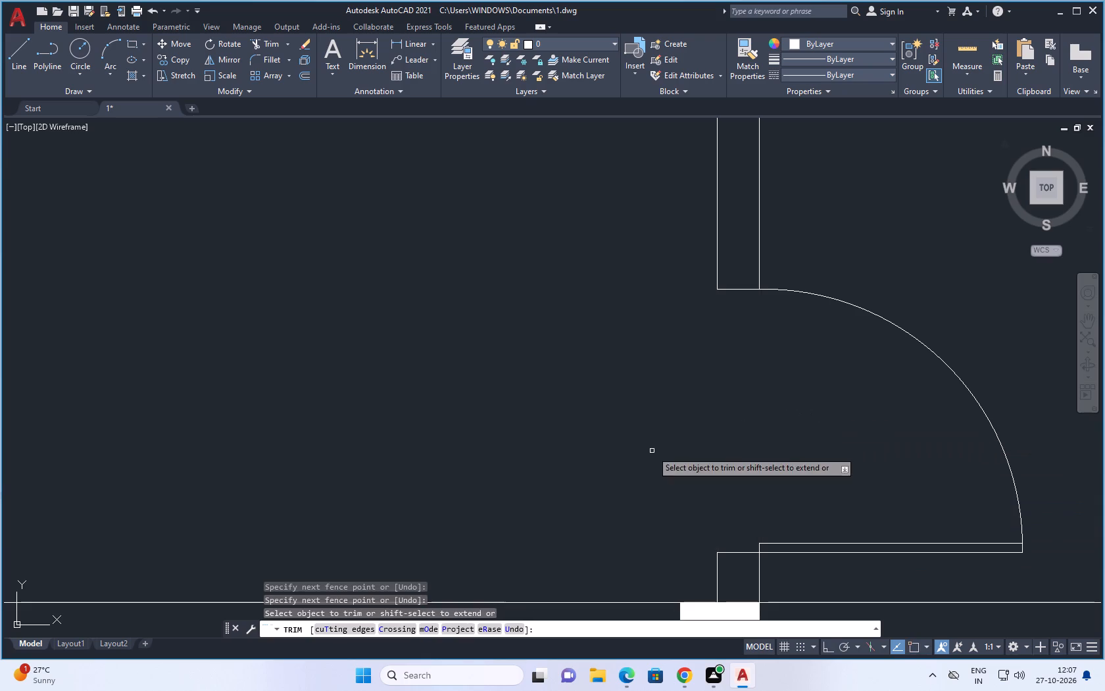
{"action": "scroll", "coordinate": [929, 448], "scroll_direction": "down", "scroll_amount": 7}
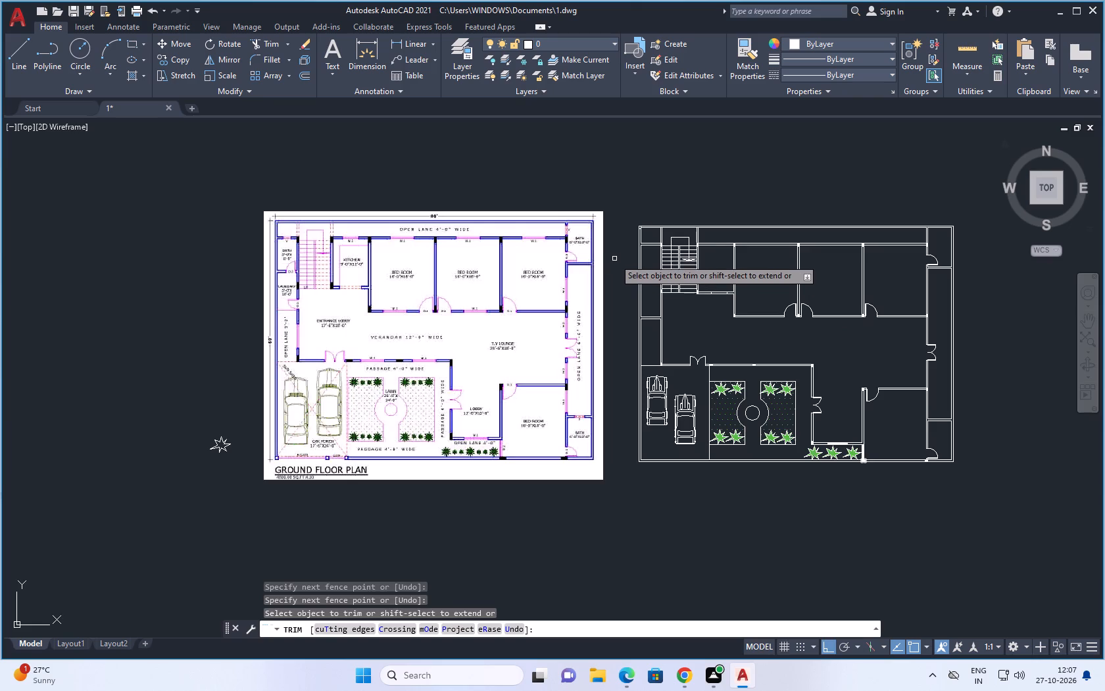
{"action": "scroll", "coordinate": [614, 259], "scroll_direction": "up", "scroll_amount": 1}
{"action": "key", "text": "Escape"}
{"action": "key", "text": "Escape"}
Draw a jamb line across the northwest bath's south wall near its east end, just short of the stair wall.
{"action": "type", "text": "l"}
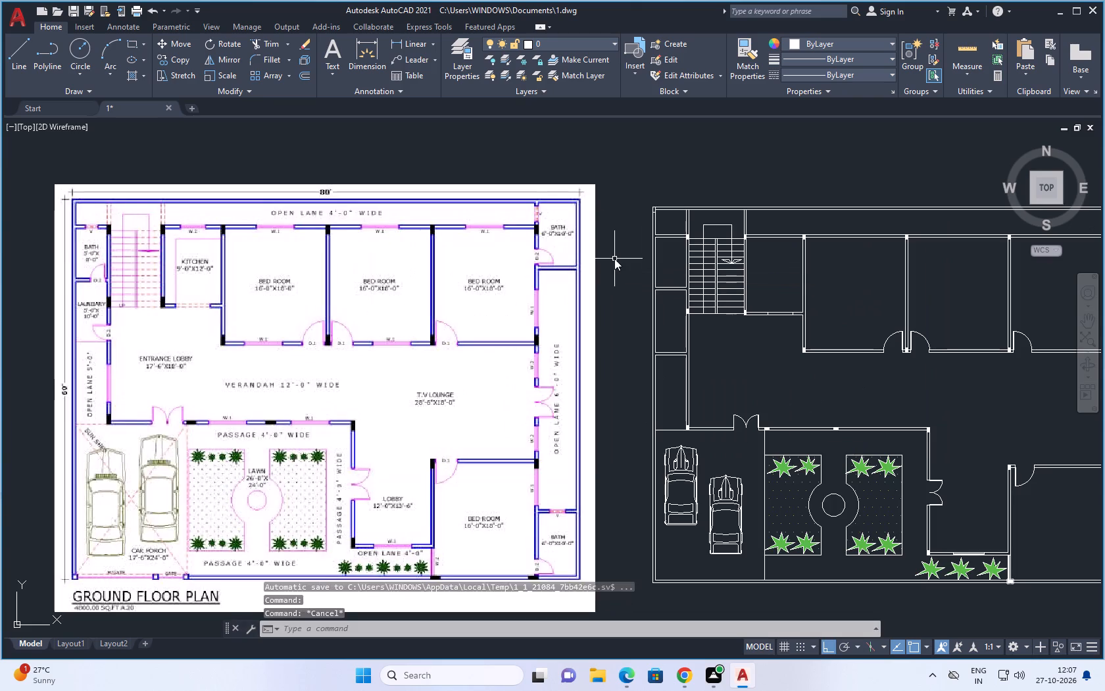
{"action": "key", "text": "space"}
{"action": "scroll", "coordinate": [659, 269], "scroll_direction": "up", "scroll_amount": 4}
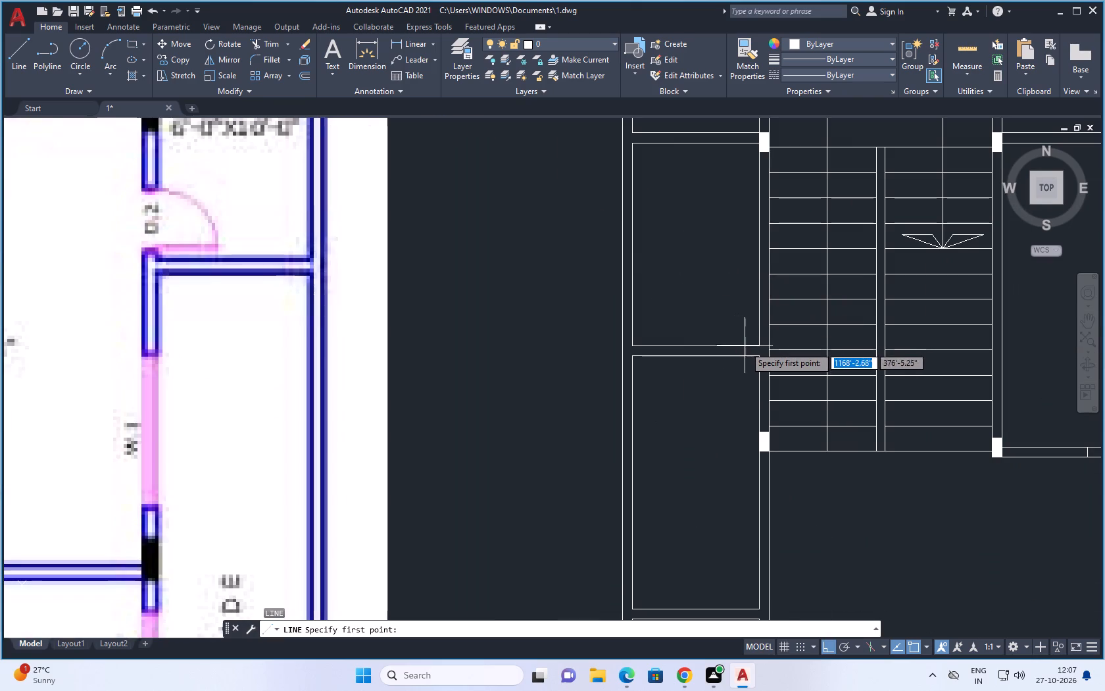
{"action": "left_click", "coordinate": [749, 346]}
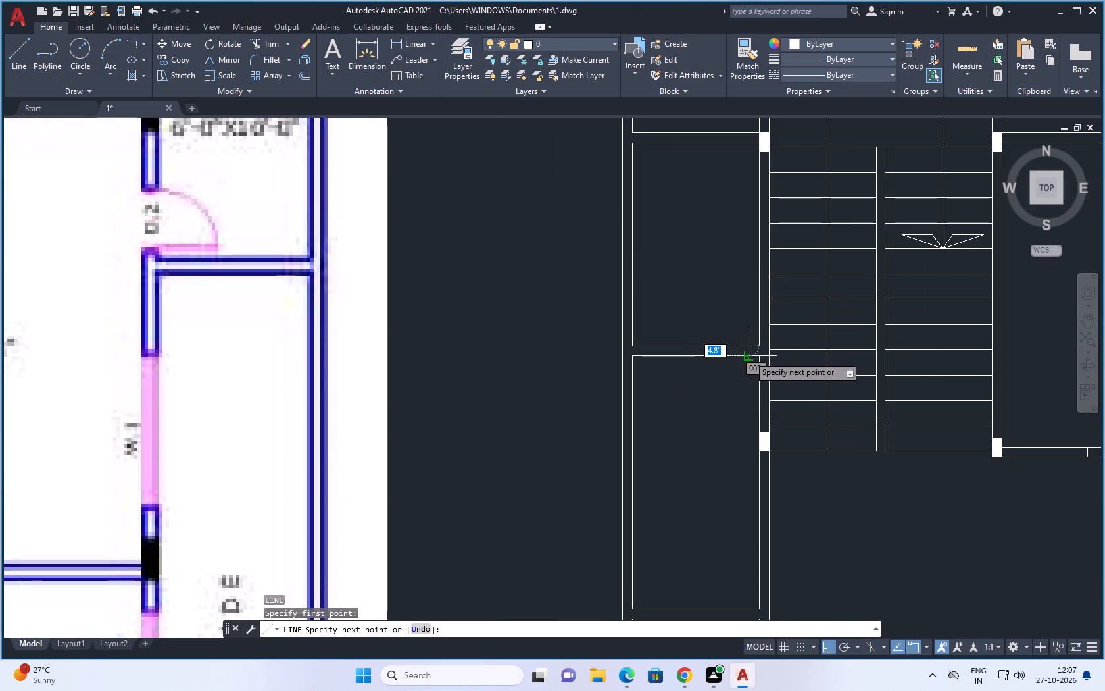
{"action": "left_click", "coordinate": [749, 355]}
{"action": "key", "text": "space"}
Draw the northwest bath's door leaf as a 2.5' line running north from the top of the jamb line.
{"action": "key", "text": "l"}
{"action": "key", "text": "space"}
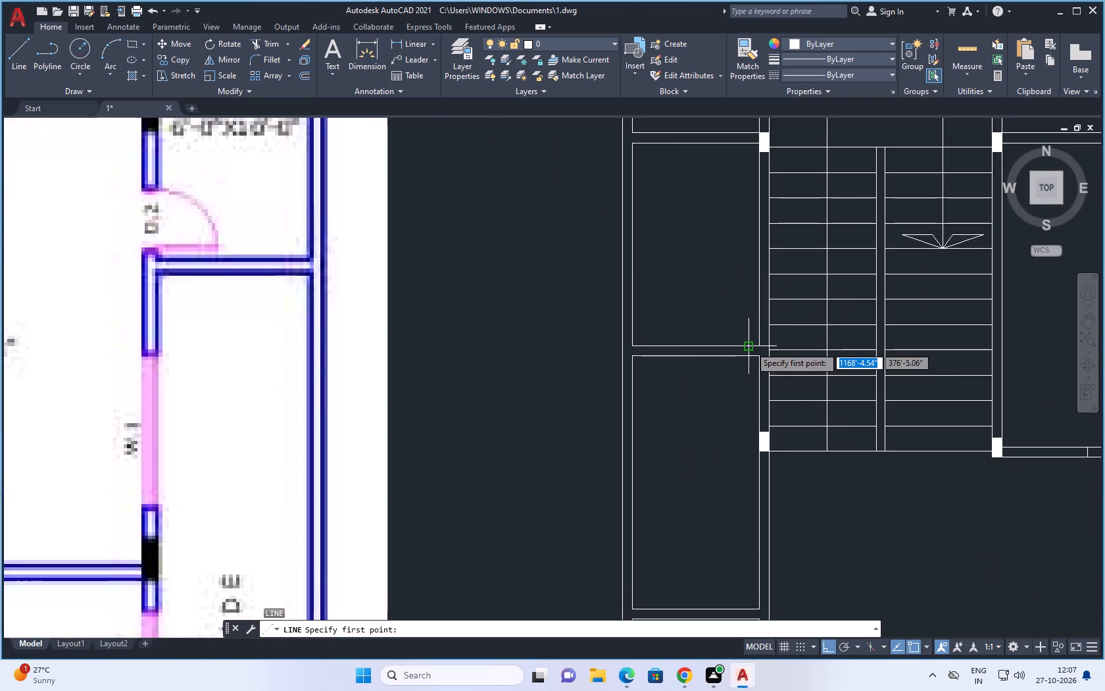
{"action": "left_click", "coordinate": [749, 346]}
{"action": "key", "text": "2"}
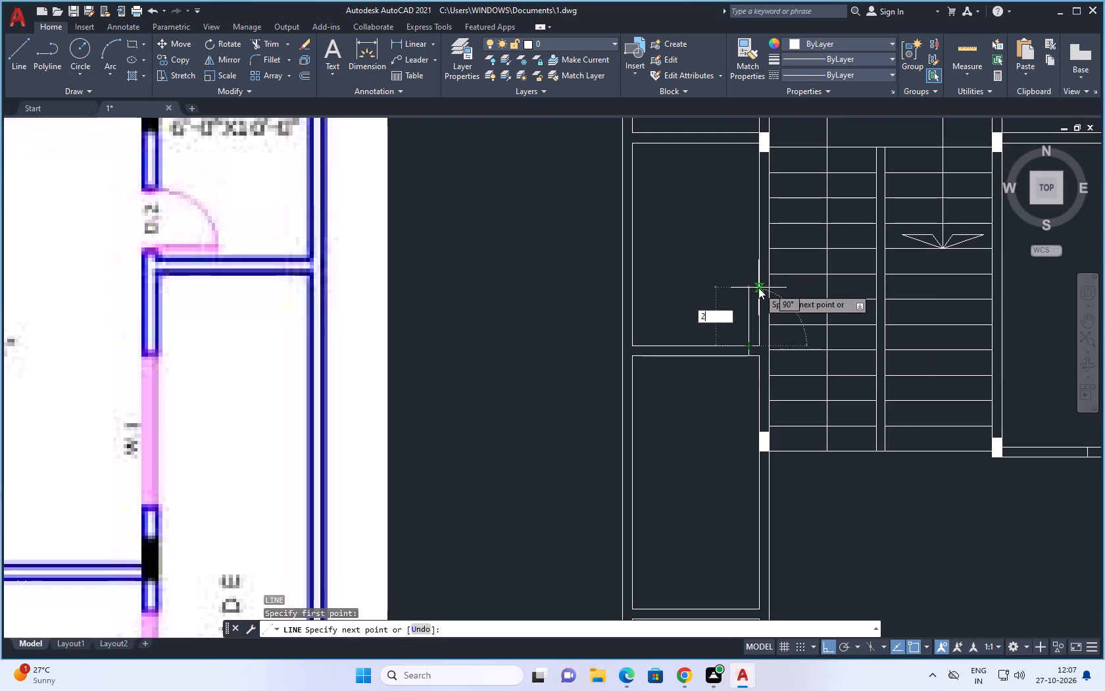
{"action": "type", "text": ".5"}
{"action": "key", "text": "apostrophe"}
{"action": "key", "text": "space"}
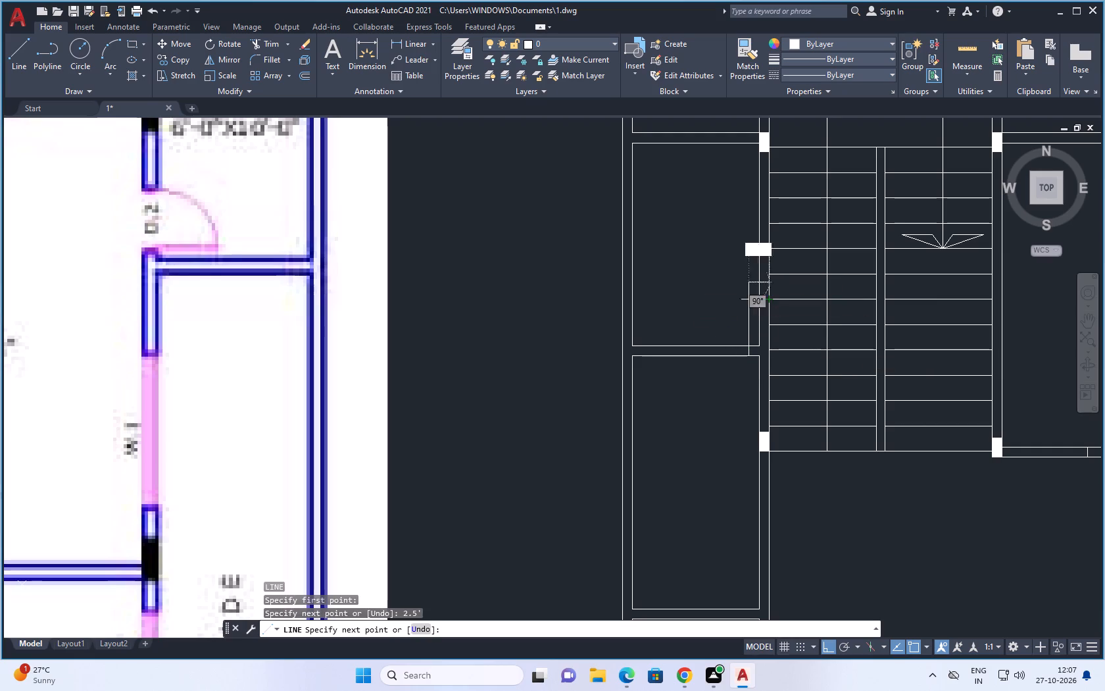
{"action": "key", "text": "Escape"}
Offset the northwest bath's door-leaf line 1" west, towards the inside of the opening.
{"action": "key", "text": "o"}
{"action": "key", "text": "space"}
{"action": "key", "text": "1"}
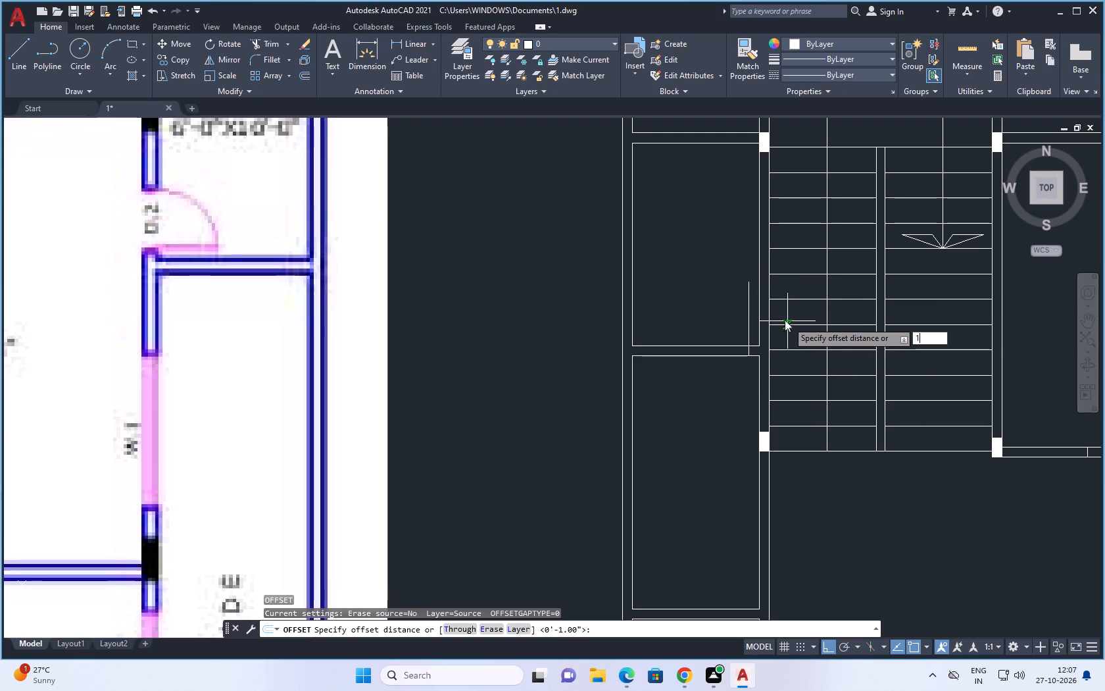
{"action": "key", "text": "space"}
{"action": "left_click_drag", "start_coordinate": [749, 302], "coordinate": [742, 303]}
{"action": "left_click", "coordinate": [677, 315]}
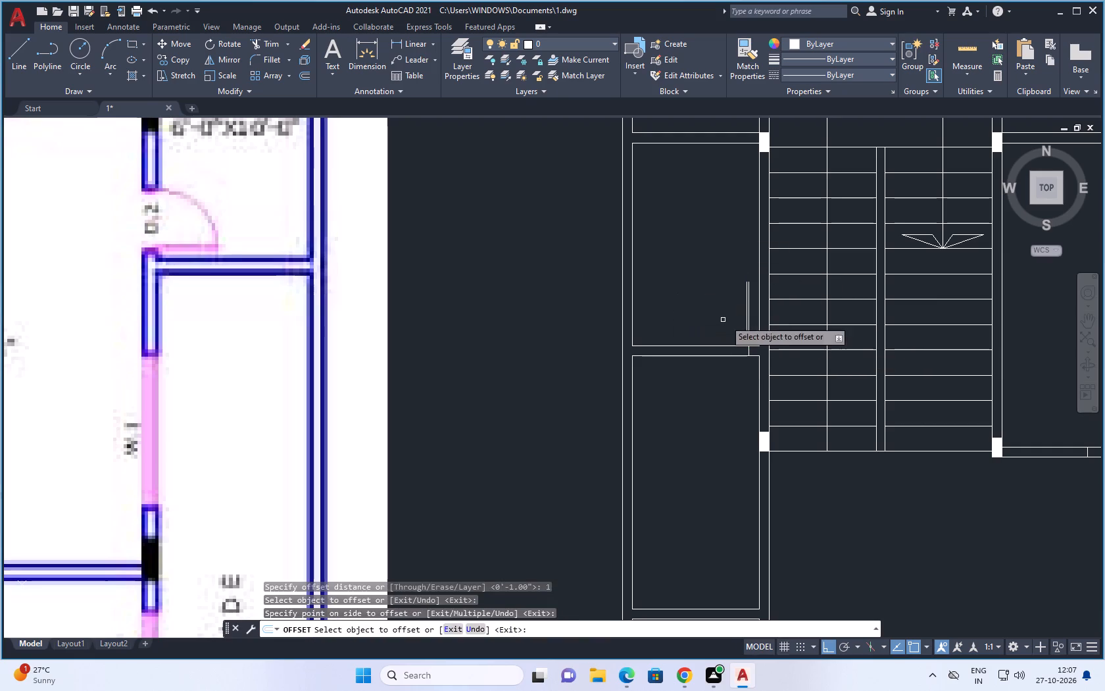
{"action": "key", "text": "Escape"}
{"action": "key", "text": "Escape"}
Offset the northwest bath's jamb line 2.5' west to mark the other side of the door opening.
{"action": "type", "text": "o 2"}
{"action": "type", "text": ".5'"}
{"action": "key", "text": "space"}
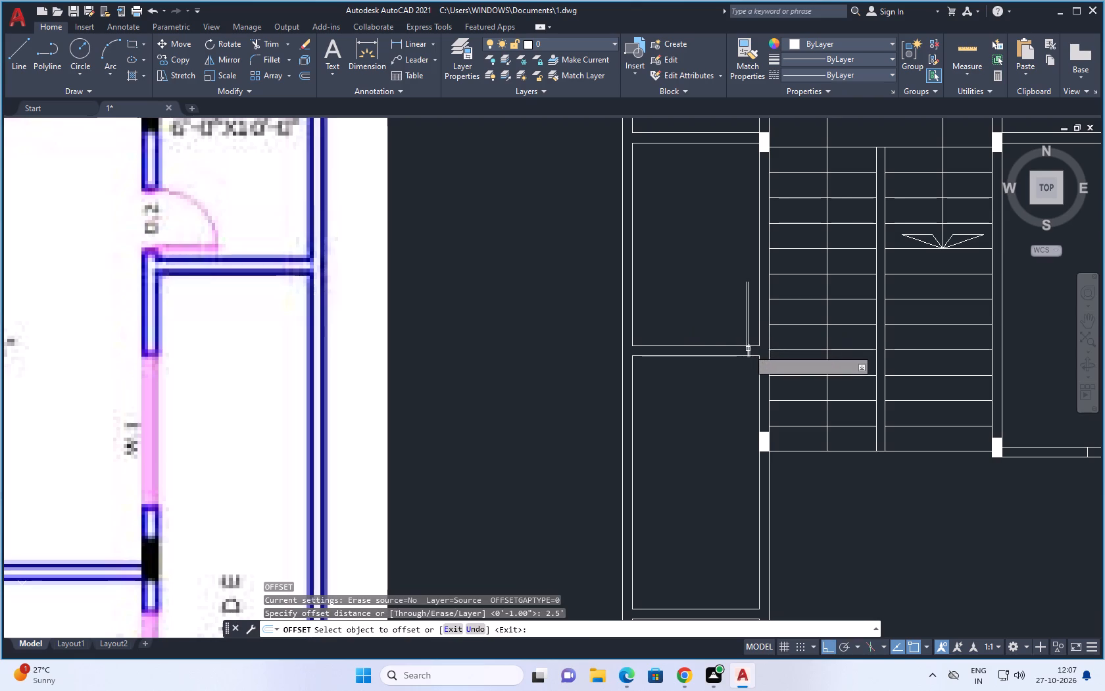
{"action": "left_click", "coordinate": [748, 349]}
{"action": "left_click", "coordinate": [680, 349]}
{"action": "key", "text": "Escape"}
{"action": "key", "text": "Escape"}
Draw the northwest bath door's swing arc from the west jamb's midpoint through the leaf's inner top corner to its outer top corner.
{"action": "key", "text": "a"}
{"action": "key", "text": "space"}
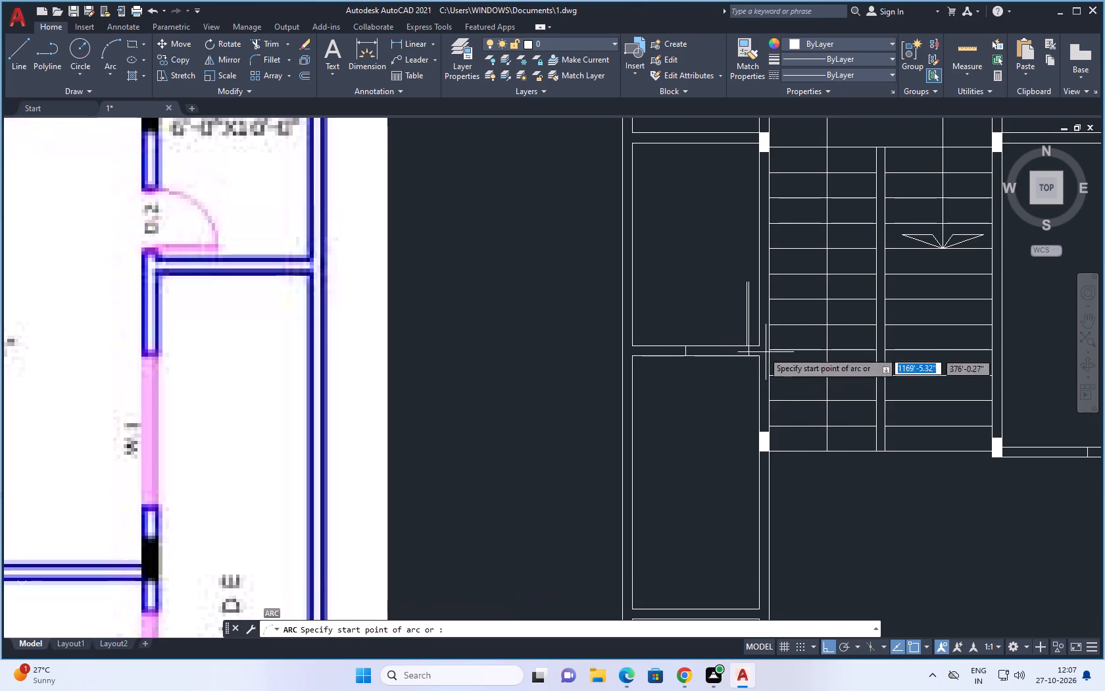
{"action": "left_click", "coordinate": [685, 349]}
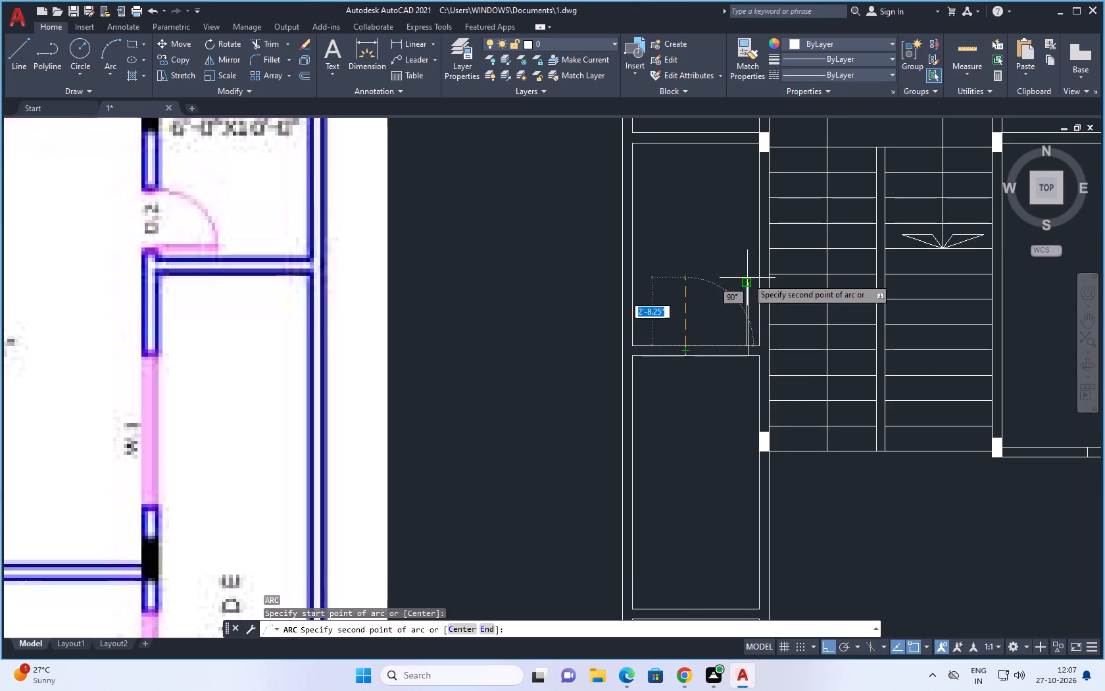
{"action": "scroll", "coordinate": [747, 278], "scroll_direction": "up", "scroll_amount": 4}
{"action": "left_click", "coordinate": [722, 310]}
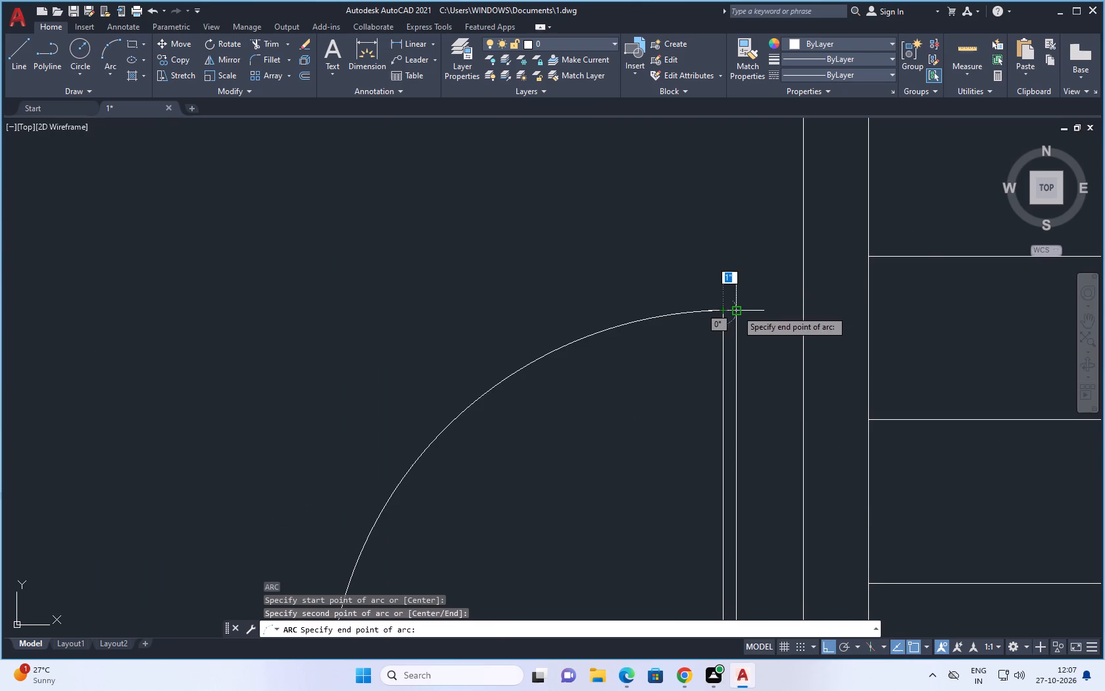
{"action": "left_click", "coordinate": [739, 311]}
{"action": "key", "text": "Escape"}
{"action": "scroll", "coordinate": [756, 276], "scroll_direction": "down", "scroll_amount": 5}
{"action": "key", "text": "Escape"}
Trim the northwest bath's two south wall lines between the door jambs to open the doorway.
{"action": "type", "text": "tr"}
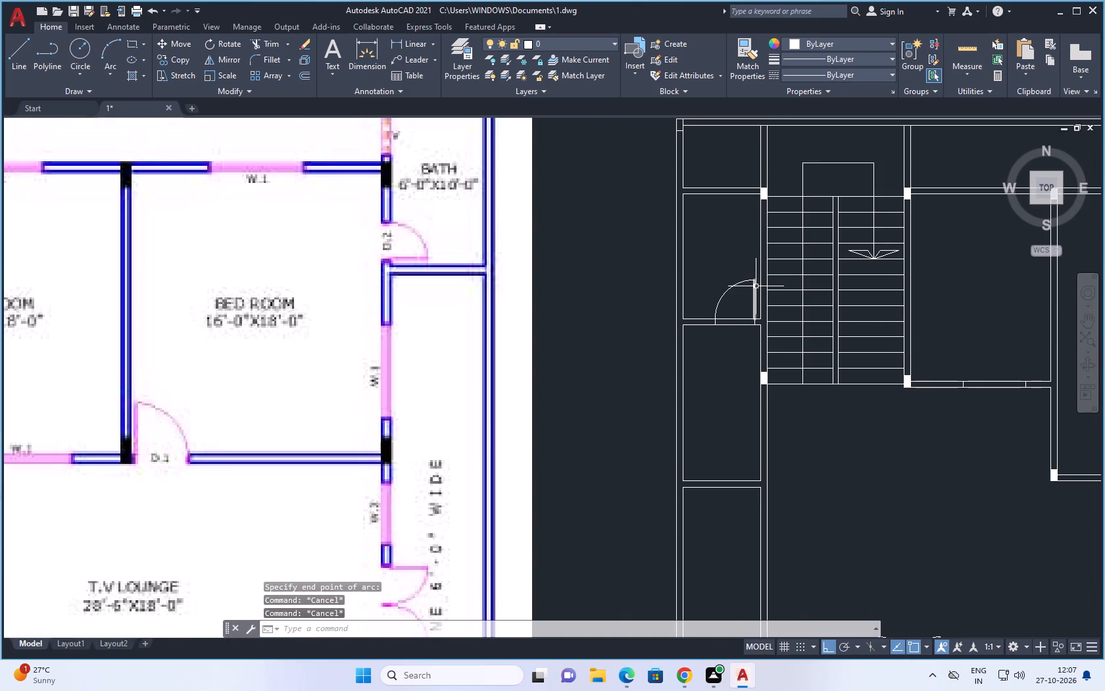
{"action": "key", "text": "space"}
{"action": "key", "text": "space"}
{"action": "left_click_drag", "start_coordinate": [737, 312], "coordinate": [730, 349]}
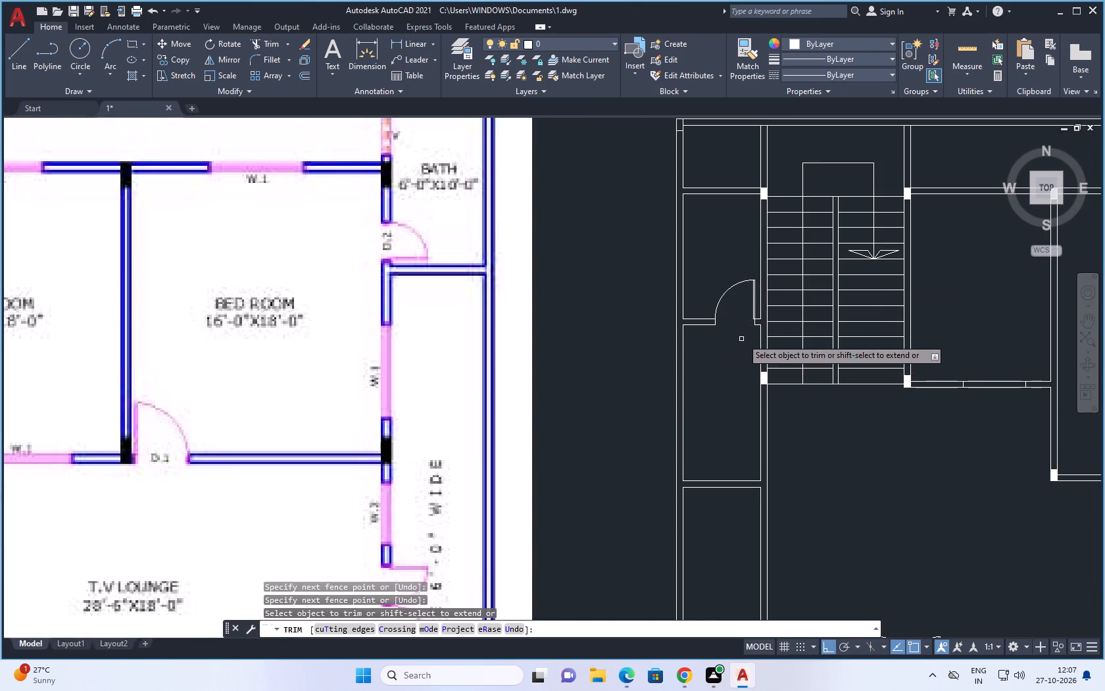
{"action": "scroll", "coordinate": [739, 313], "scroll_direction": "down", "scroll_amount": 2}
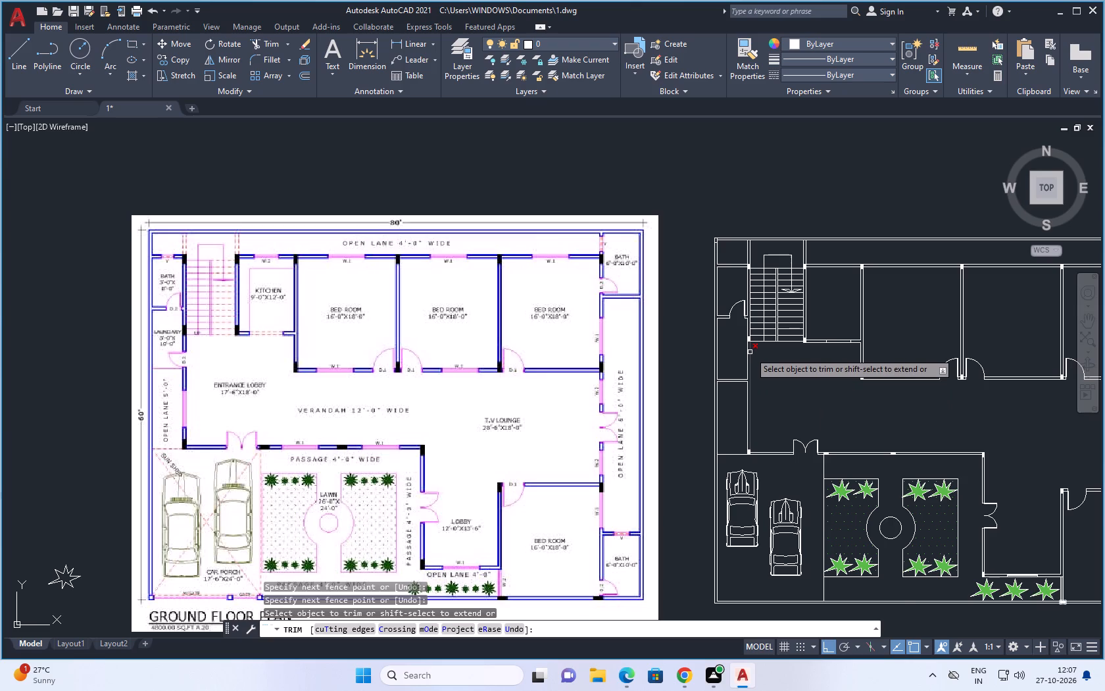
{"action": "scroll", "coordinate": [750, 352], "scroll_direction": "up", "scroll_amount": 2}
{"action": "scroll", "coordinate": [750, 352], "scroll_direction": "down", "scroll_amount": 2}
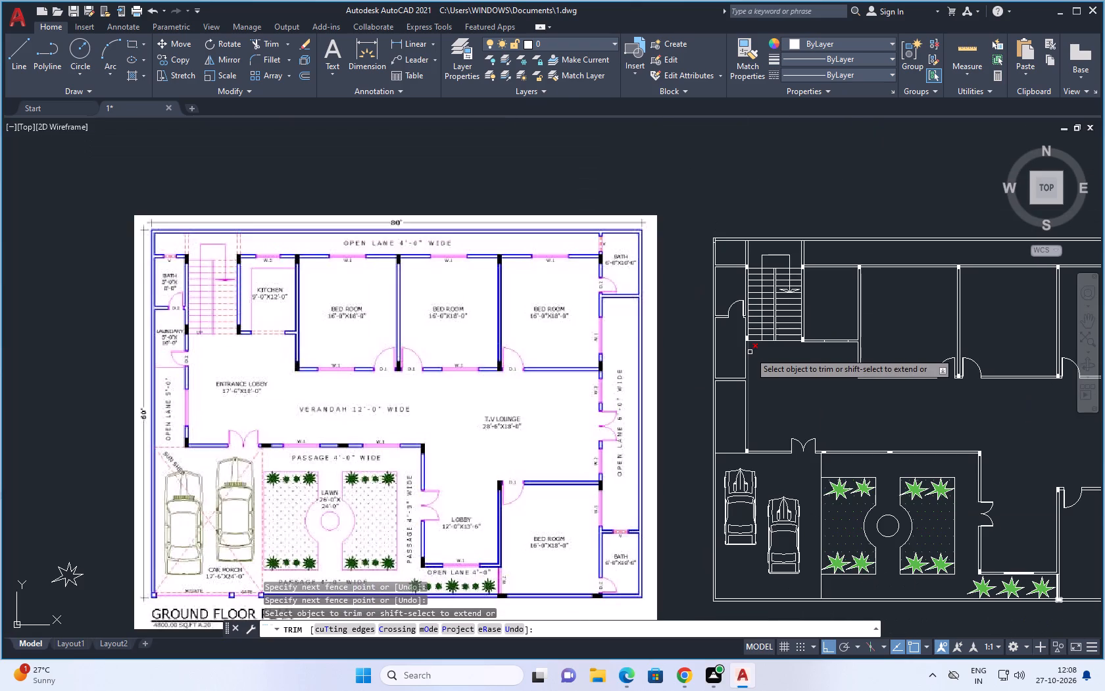
{"action": "key", "text": "Escape"}
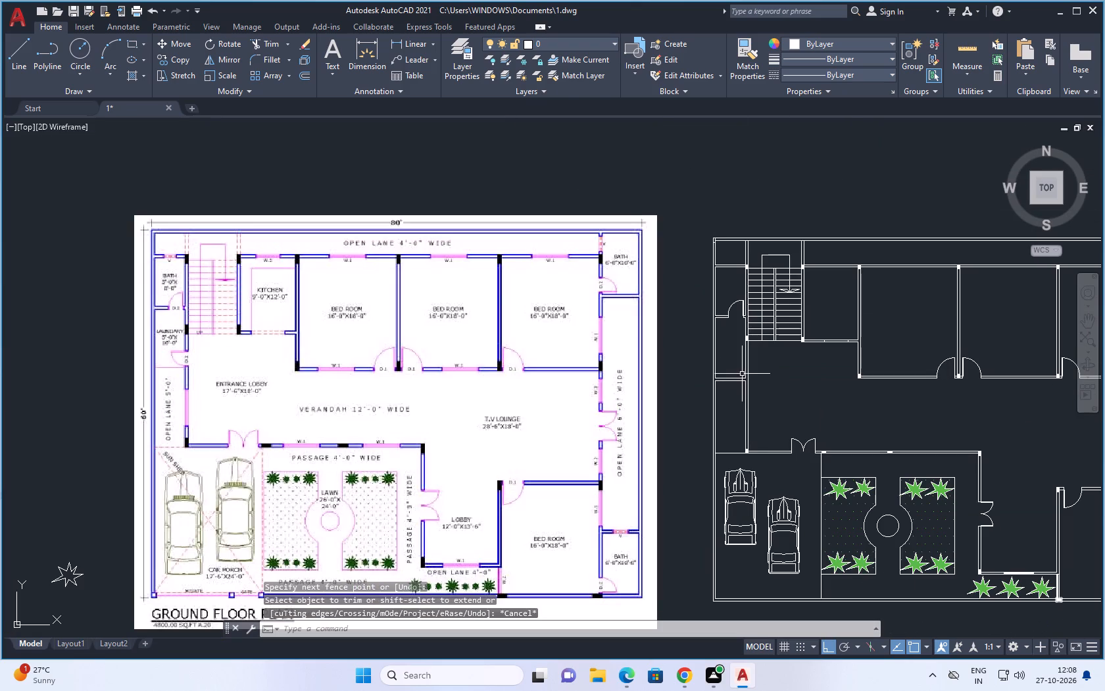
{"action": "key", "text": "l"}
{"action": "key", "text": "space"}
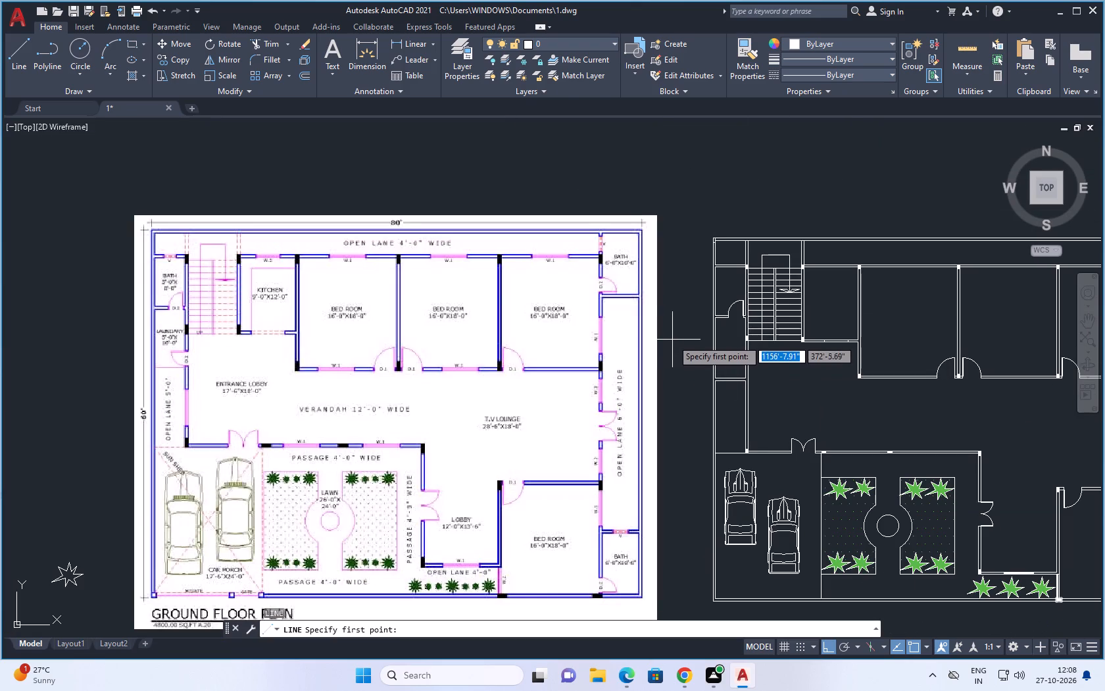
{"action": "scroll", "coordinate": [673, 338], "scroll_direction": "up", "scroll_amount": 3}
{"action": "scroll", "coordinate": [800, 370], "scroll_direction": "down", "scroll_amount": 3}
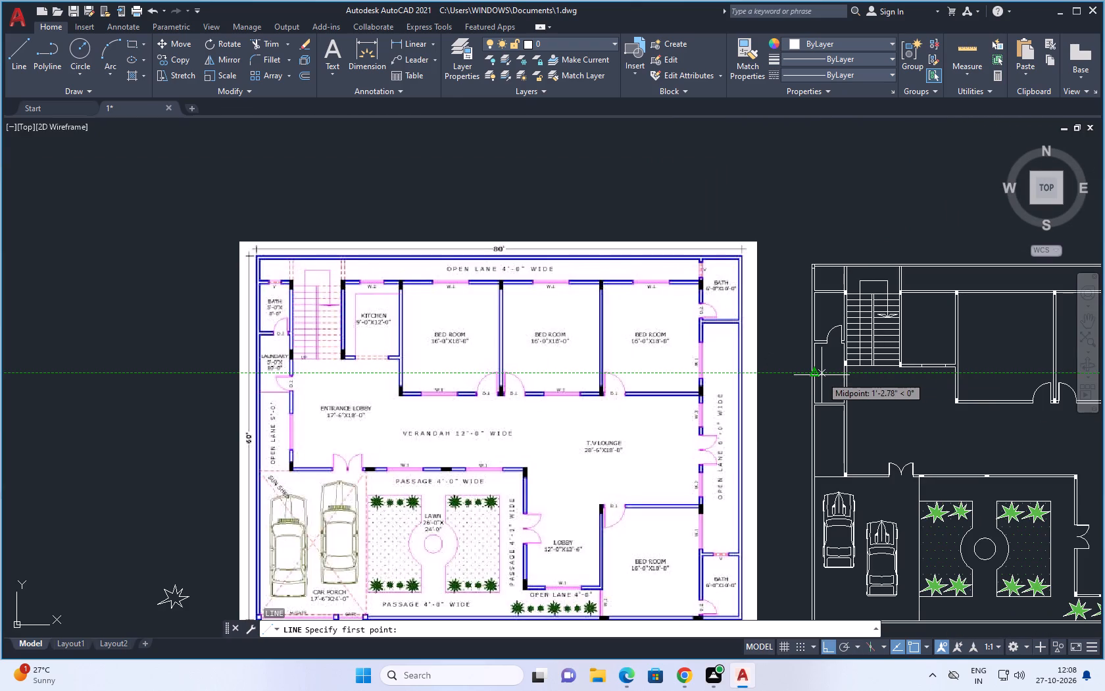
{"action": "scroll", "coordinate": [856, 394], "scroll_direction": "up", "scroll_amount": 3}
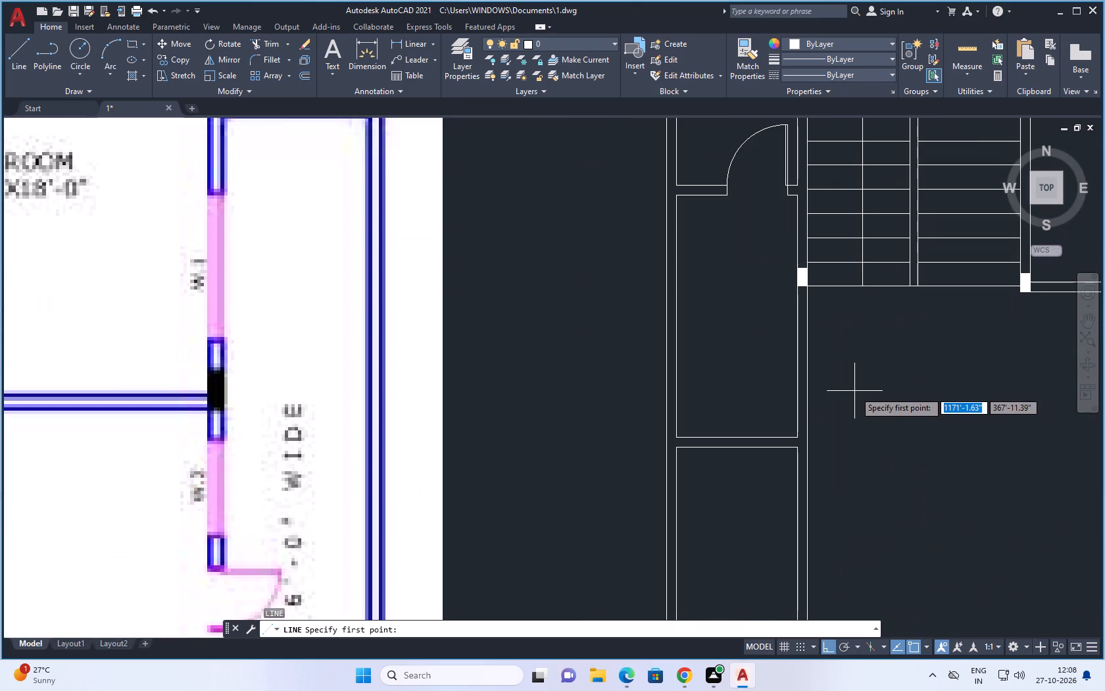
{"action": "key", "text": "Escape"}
Extend the upper line of the laundry's south wall at both ends to the outer faces of the east and west walls.
{"action": "key", "text": "e"}
{"action": "type", "text": "x"}
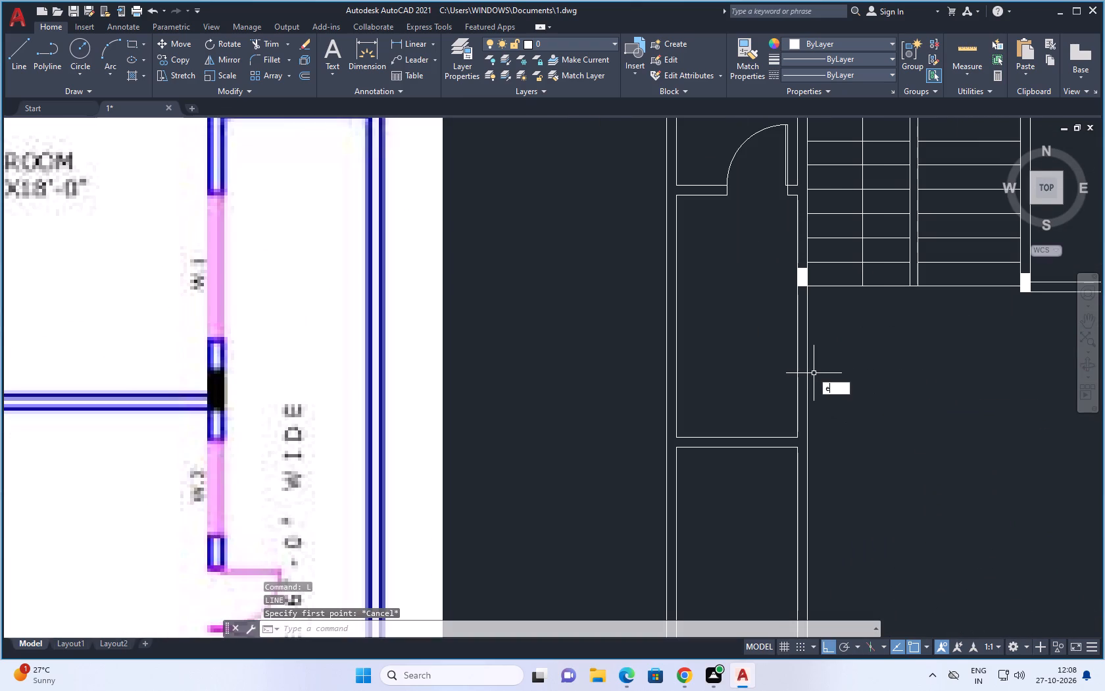
{"action": "key", "text": "space"}
{"action": "key", "text": "space"}
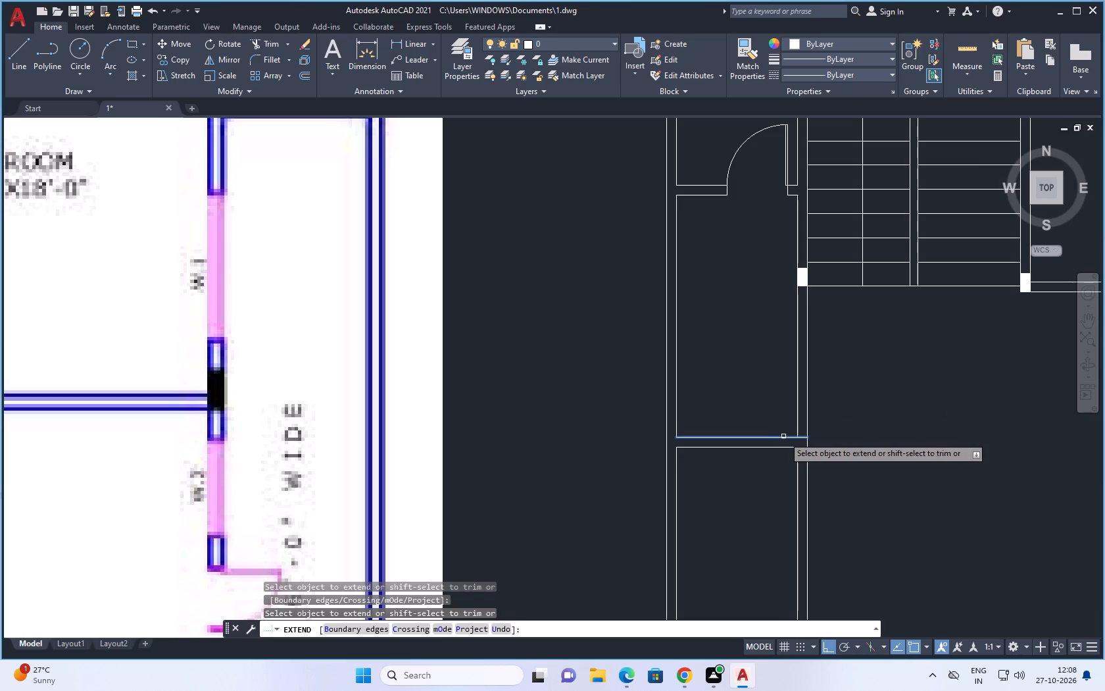
{"action": "left_click", "coordinate": [784, 436]}
{"action": "left_click", "coordinate": [687, 438]}
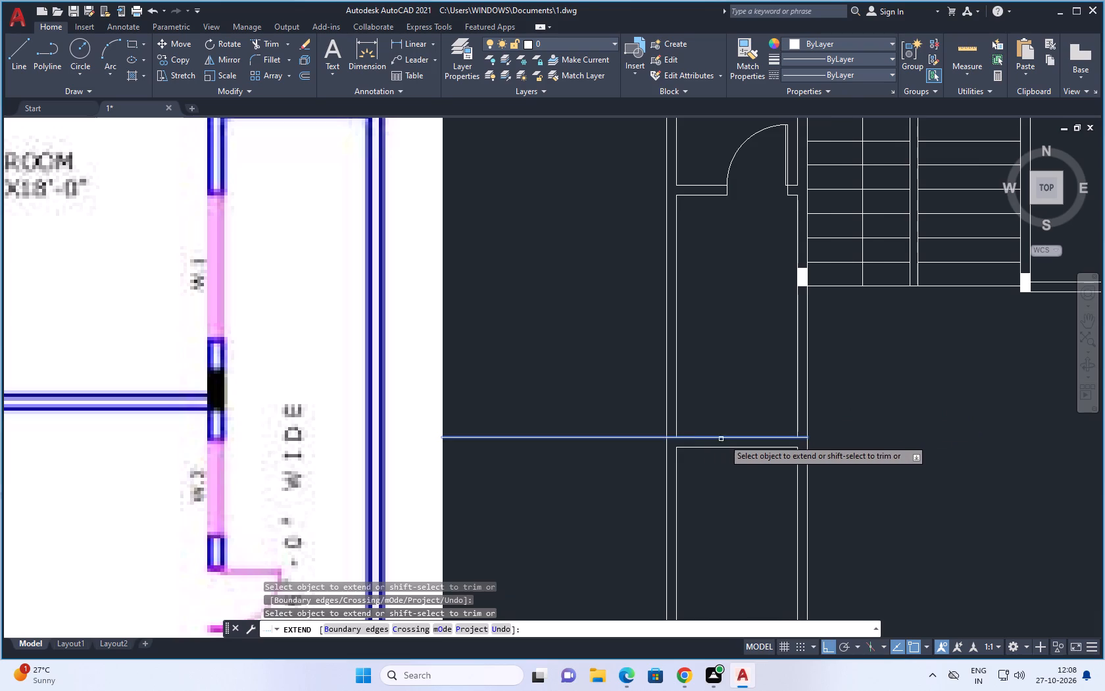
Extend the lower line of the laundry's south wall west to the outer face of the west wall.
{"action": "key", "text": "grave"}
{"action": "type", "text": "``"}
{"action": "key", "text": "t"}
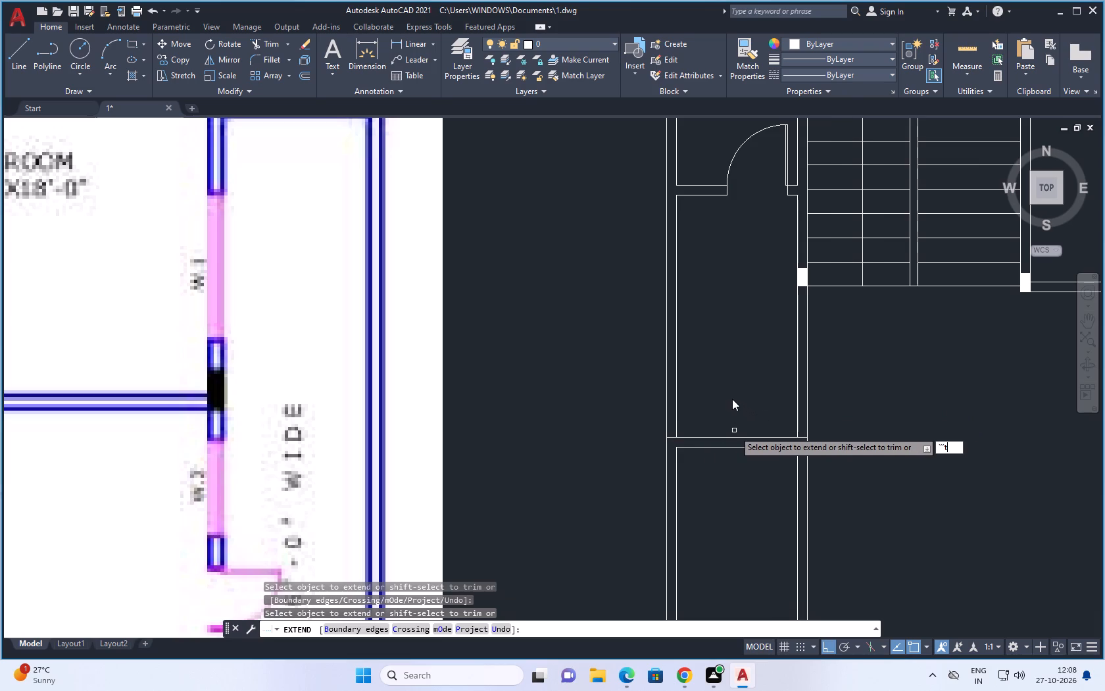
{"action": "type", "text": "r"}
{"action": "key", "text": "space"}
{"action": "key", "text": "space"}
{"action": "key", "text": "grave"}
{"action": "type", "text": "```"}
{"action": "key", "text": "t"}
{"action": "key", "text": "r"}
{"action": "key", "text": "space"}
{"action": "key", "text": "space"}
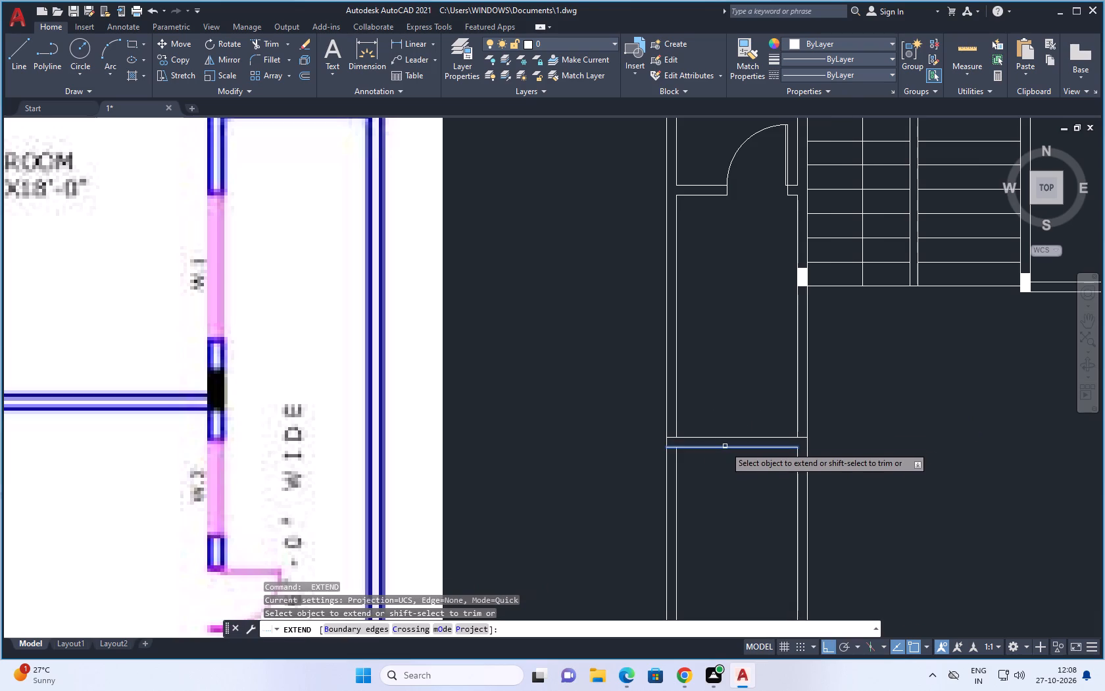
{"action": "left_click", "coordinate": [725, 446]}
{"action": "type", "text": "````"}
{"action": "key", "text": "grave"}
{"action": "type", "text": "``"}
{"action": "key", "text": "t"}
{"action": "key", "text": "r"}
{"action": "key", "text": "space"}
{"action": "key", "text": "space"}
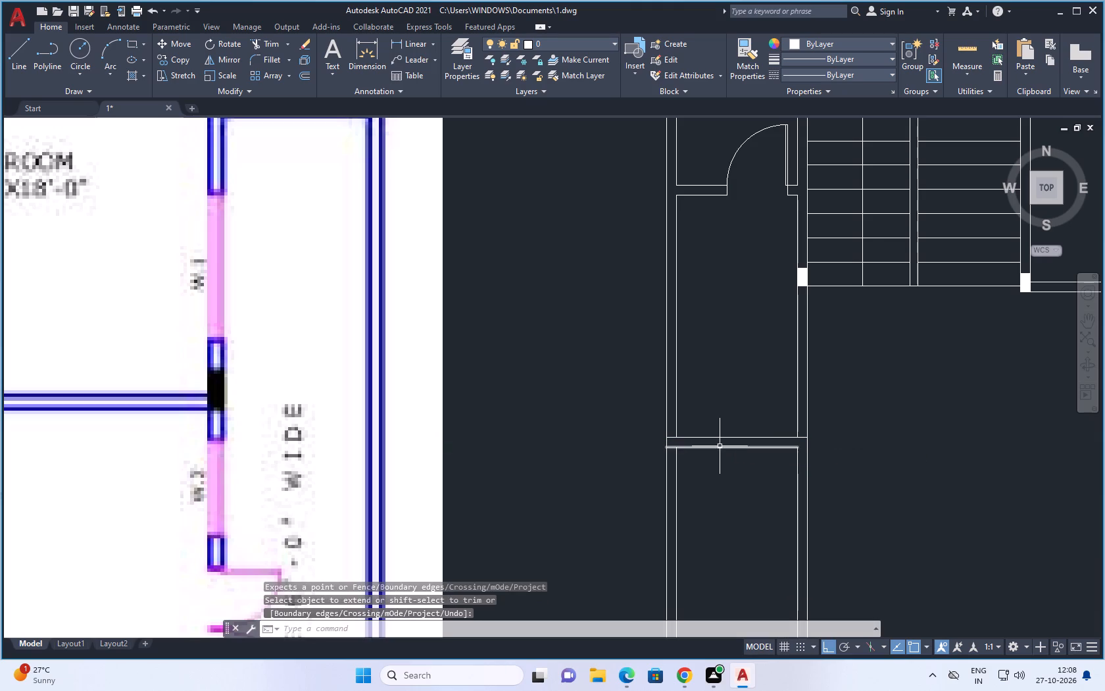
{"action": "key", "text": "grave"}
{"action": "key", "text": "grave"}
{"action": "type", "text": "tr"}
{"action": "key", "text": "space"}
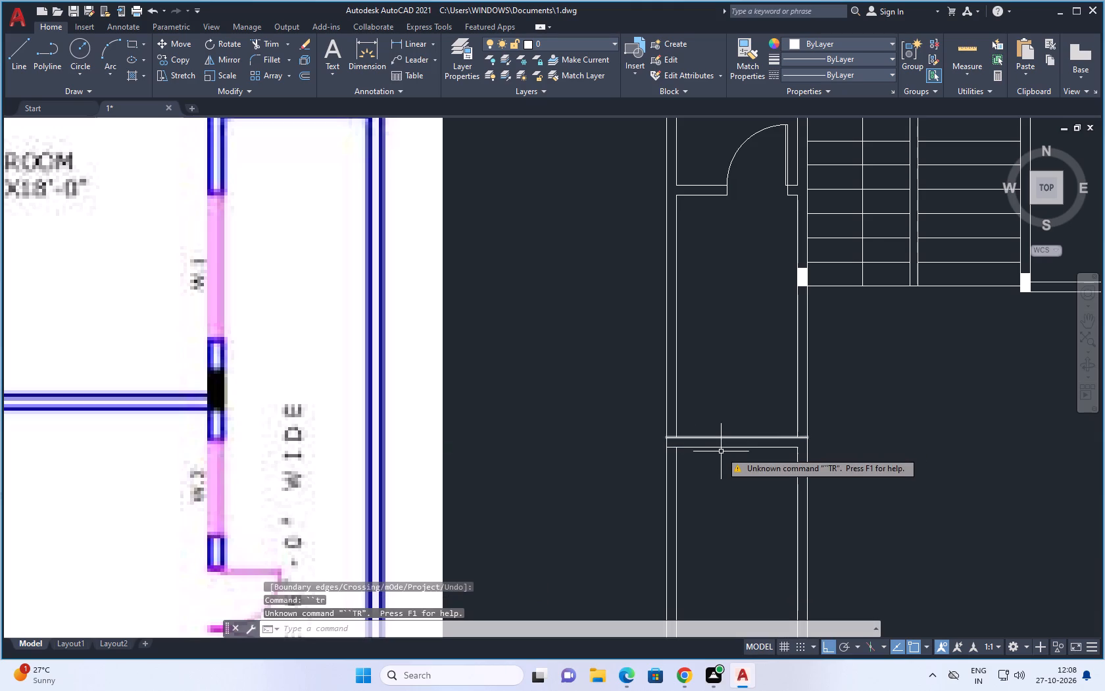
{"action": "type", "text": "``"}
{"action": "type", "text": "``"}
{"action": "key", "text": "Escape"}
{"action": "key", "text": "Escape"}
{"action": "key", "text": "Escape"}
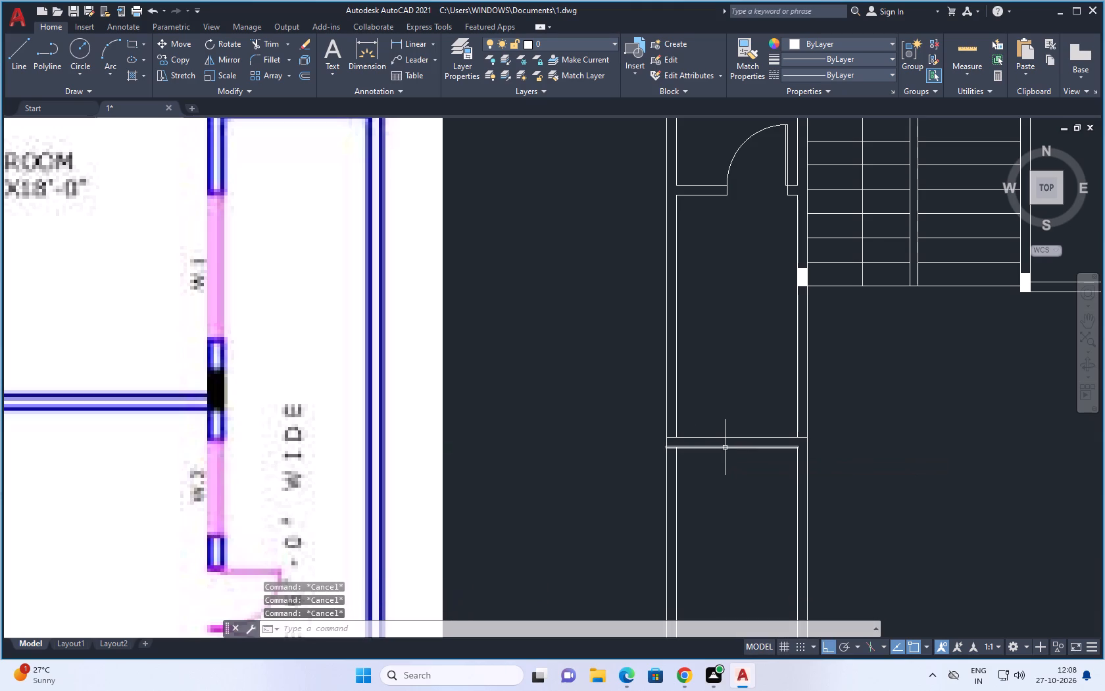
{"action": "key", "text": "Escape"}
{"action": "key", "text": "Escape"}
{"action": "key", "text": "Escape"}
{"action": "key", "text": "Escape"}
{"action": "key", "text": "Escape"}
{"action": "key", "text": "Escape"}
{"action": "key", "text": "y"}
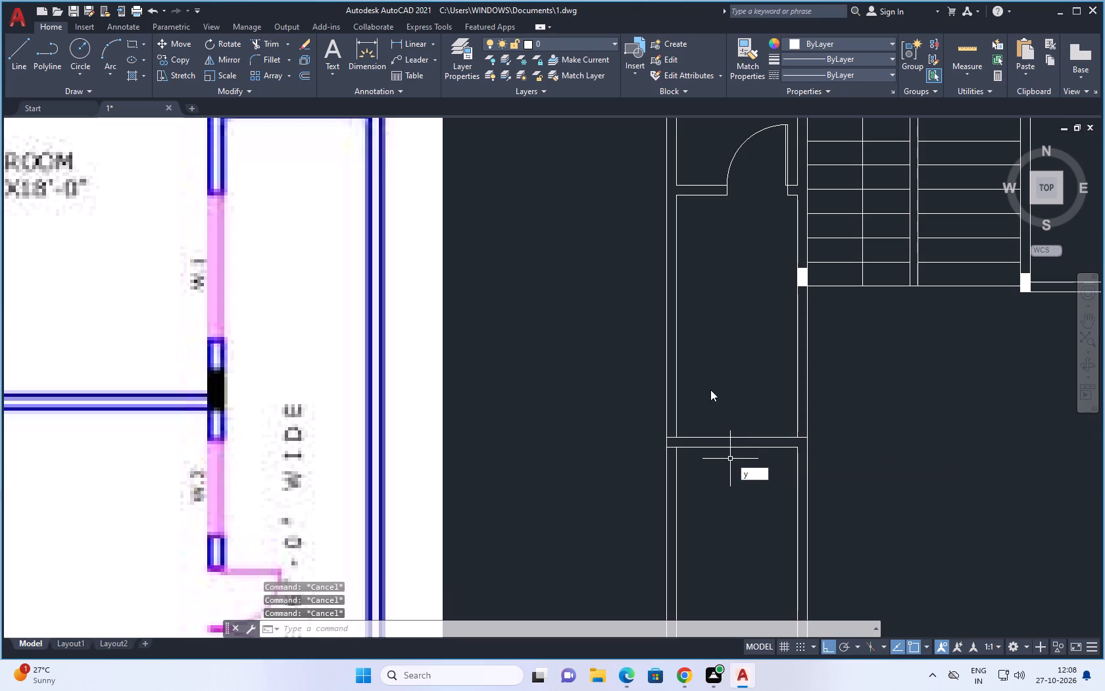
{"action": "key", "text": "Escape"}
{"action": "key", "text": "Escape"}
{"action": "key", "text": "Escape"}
Trim away the lower line of the laundry's south wall, including the short piece crossing the west wall.
{"action": "key", "text": "t"}
{"action": "key", "text": "r"}
{"action": "key", "text": "space"}
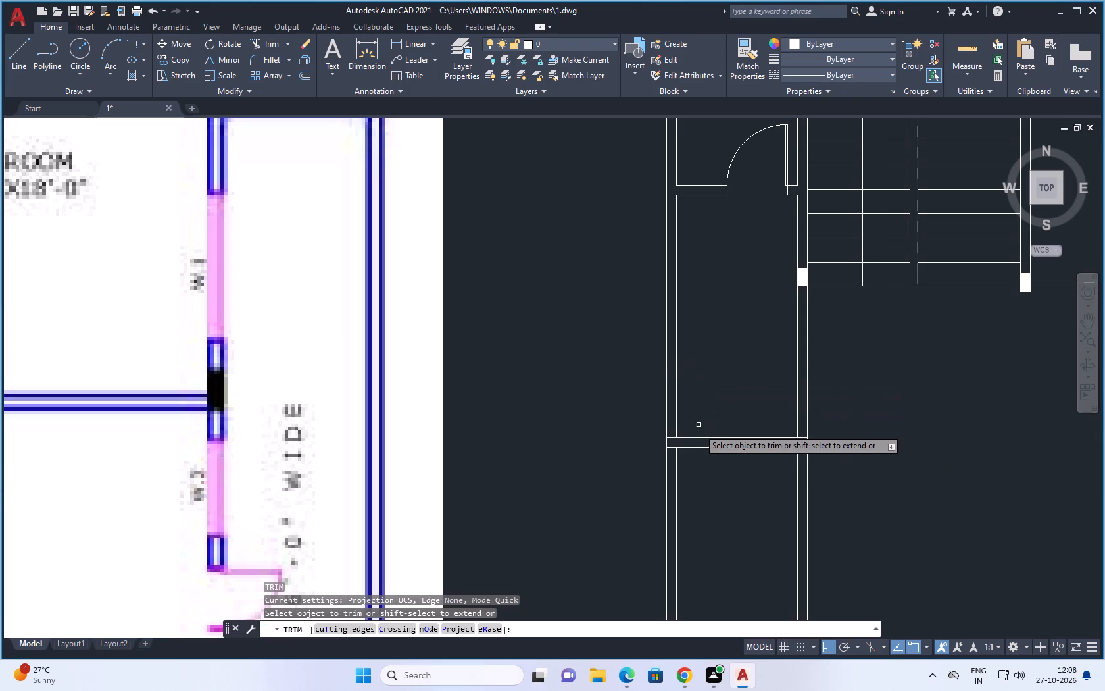
{"action": "left_click", "coordinate": [704, 448]}
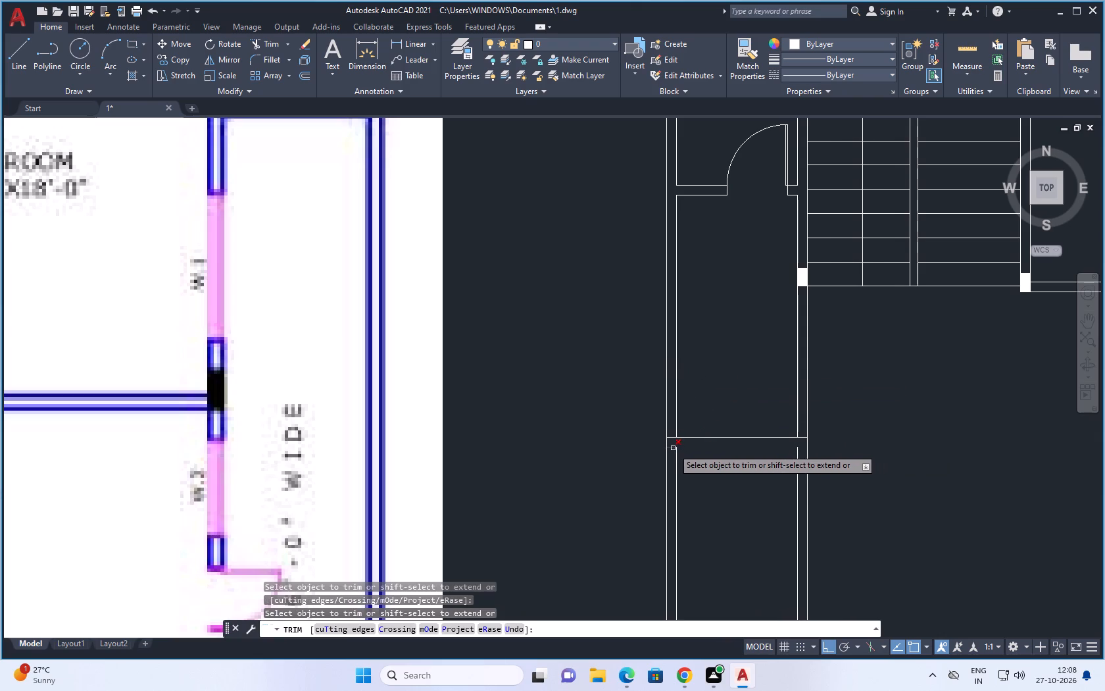
{"action": "left_click", "coordinate": [673, 448]}
{"action": "key", "text": "grave"}
{"action": "key", "text": "r"}
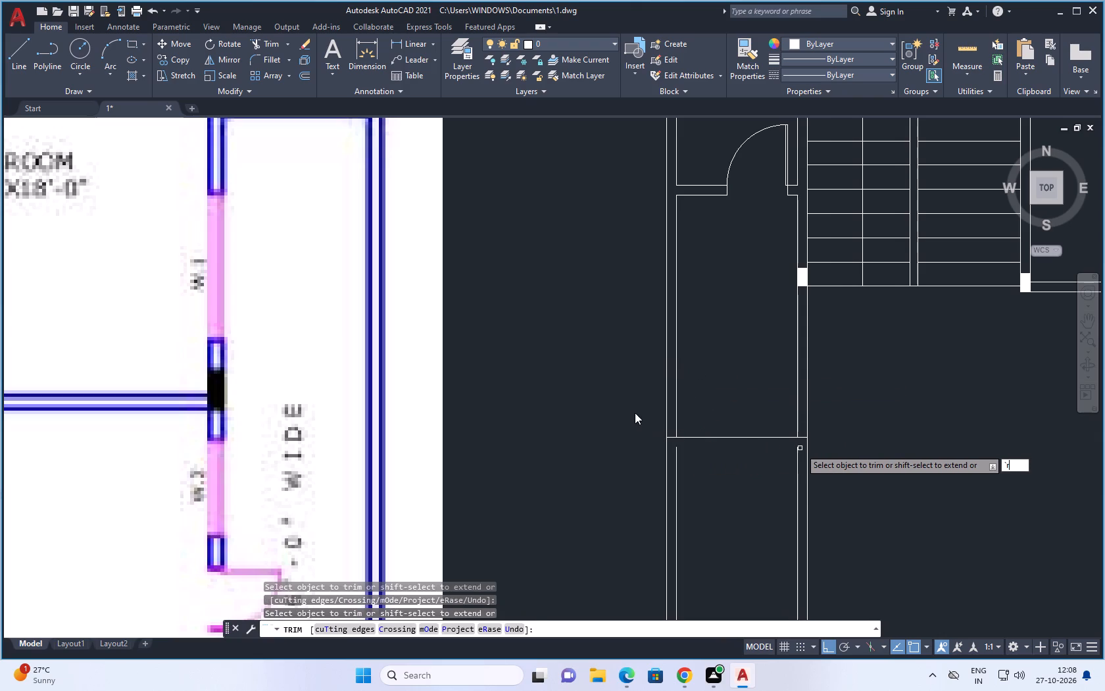
{"action": "key", "text": "Escape"}
Extend the inner lines of the west and east walls below the laundry up to the laundry's south line.
{"action": "type", "text": "ex"}
{"action": "key", "text": "space"}
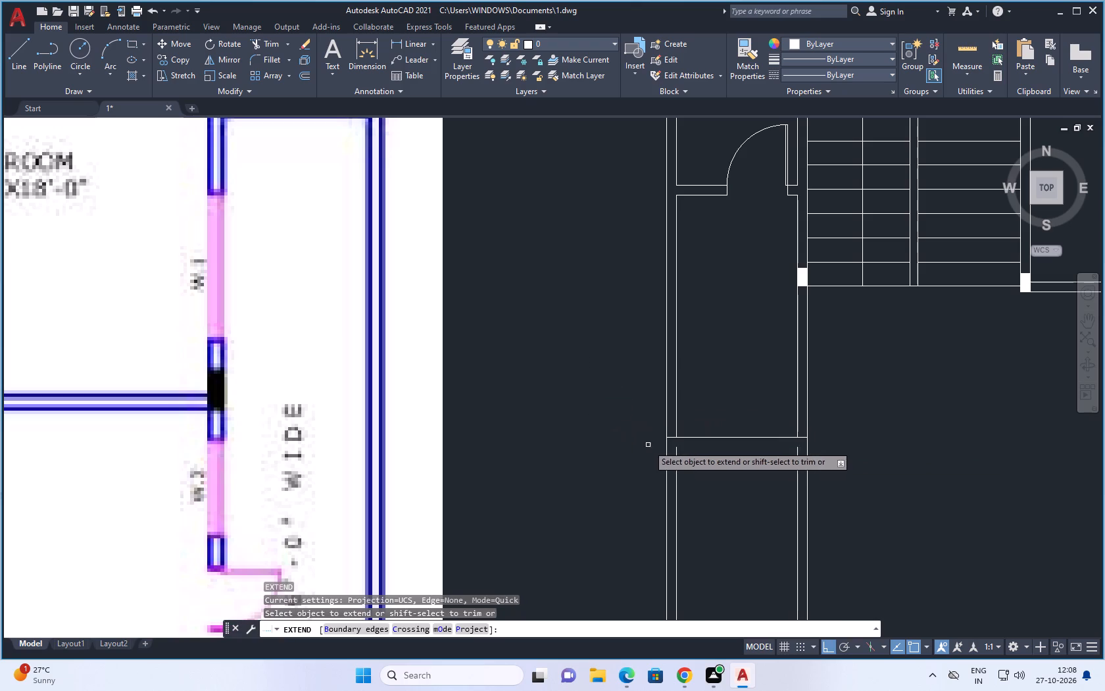
{"action": "left_click", "coordinate": [676, 460]}
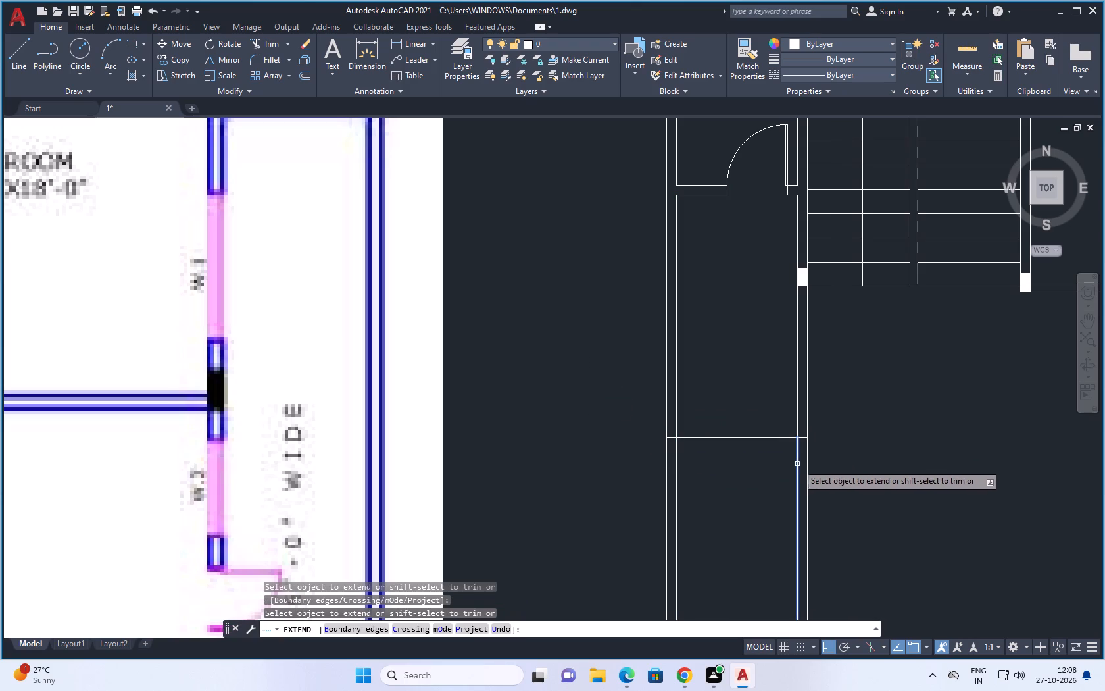
{"action": "left_click", "coordinate": [798, 464]}
{"action": "scroll", "coordinate": [782, 442], "scroll_direction": "down", "scroll_amount": 3}
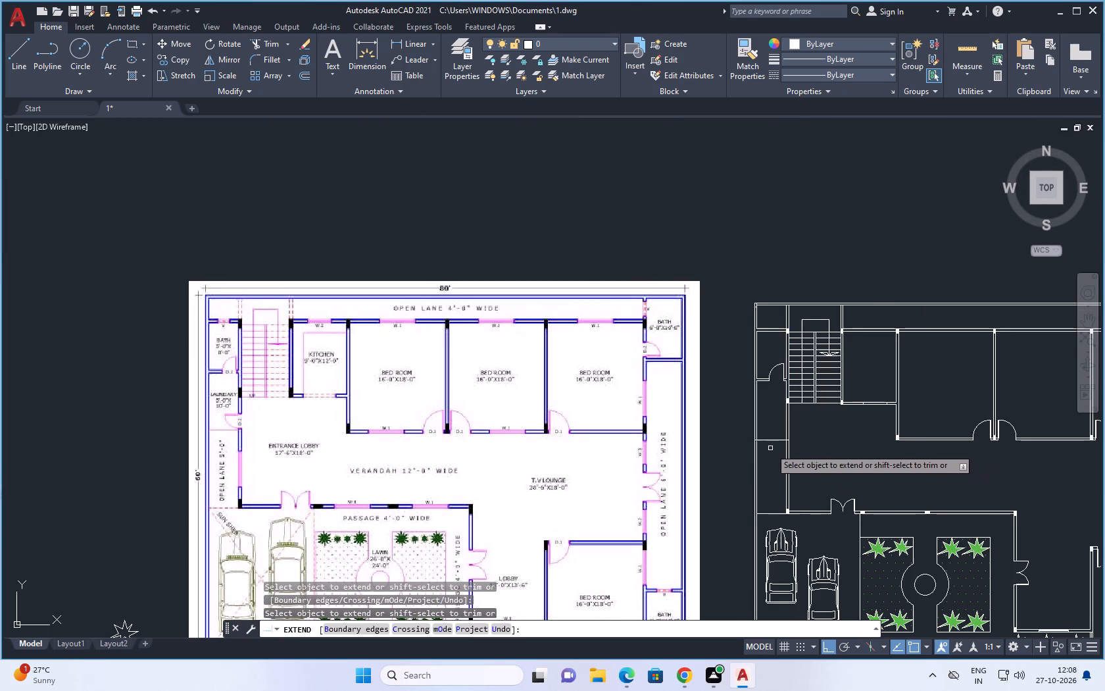
{"action": "scroll", "coordinate": [739, 428], "scroll_direction": "up", "scroll_amount": 1}
{"action": "scroll", "coordinate": [820, 440], "scroll_direction": "up", "scroll_amount": 1}
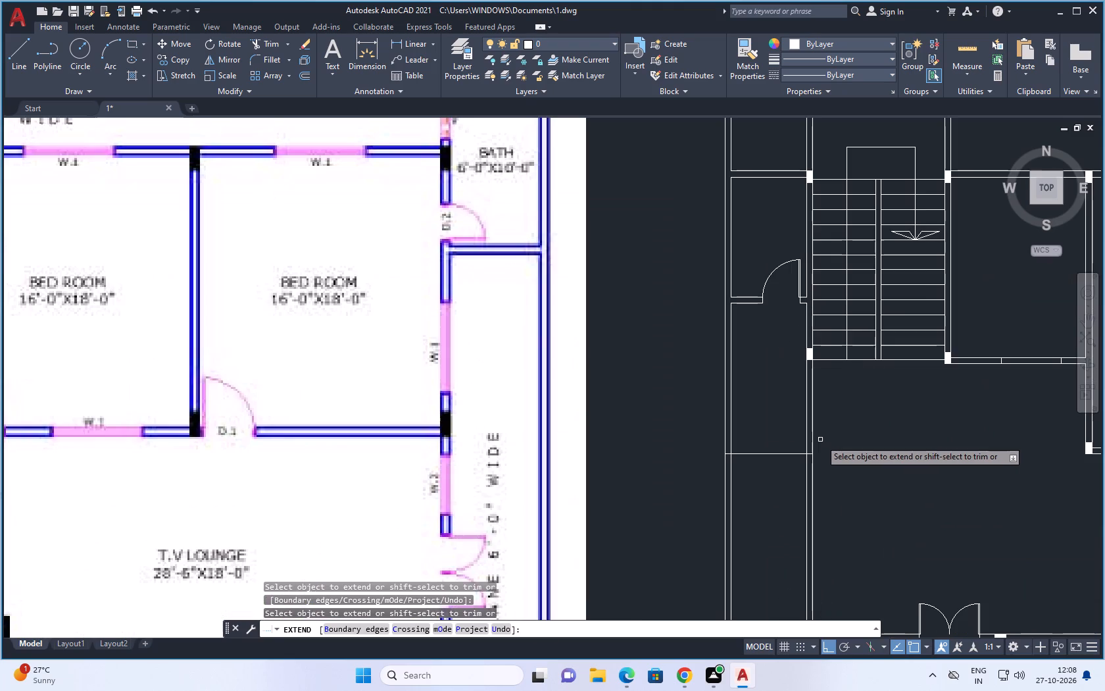
{"action": "key", "text": "Escape"}
Trim the short pieces of the laundry's south line that cross the west and east walls.
{"action": "key", "text": "t"}
{"action": "key", "text": "r"}
{"action": "key", "text": "space"}
{"action": "key", "text": "space"}
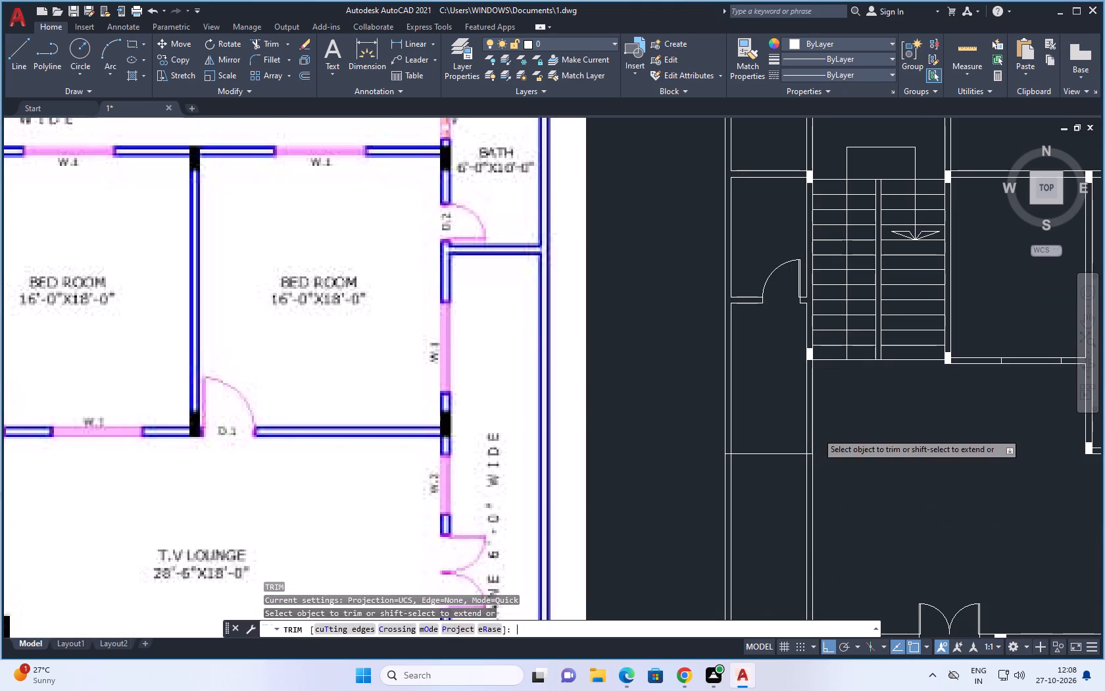
{"action": "key", "text": "space"}
{"action": "scroll", "coordinate": [735, 460], "scroll_direction": "up", "scroll_amount": 3}
{"action": "key", "text": "Escape"}
{"action": "key", "text": "Escape"}
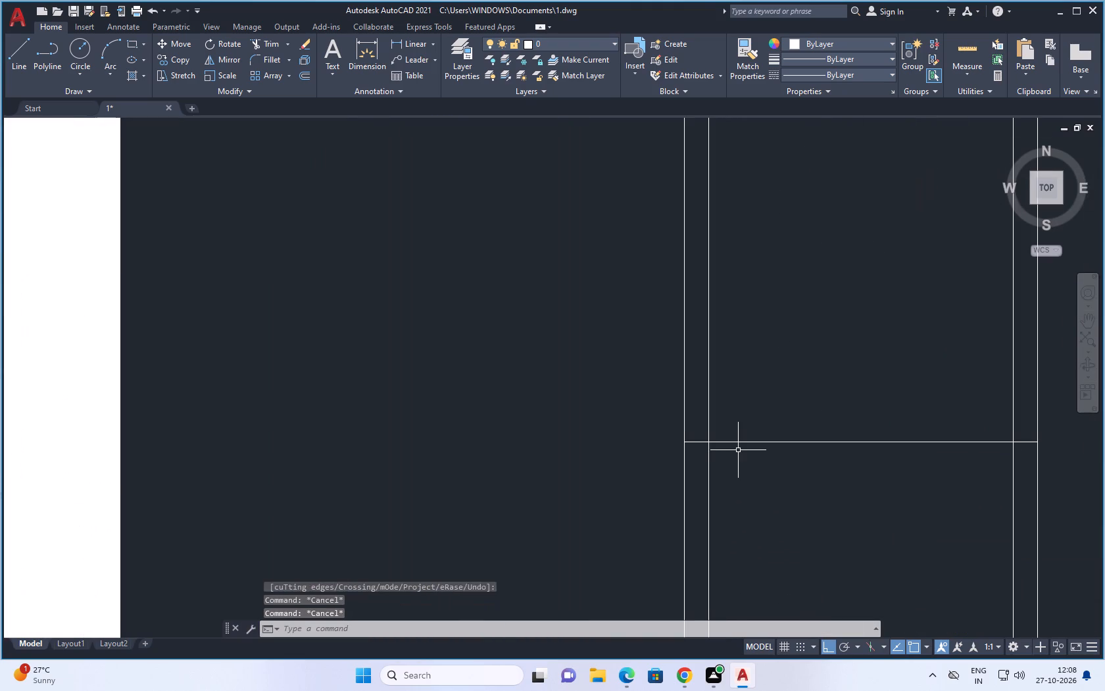
{"action": "key", "text": "Escape"}
{"action": "key", "text": "Escape"}
{"action": "key", "text": "Escape"}
{"action": "key", "text": "t"}
{"action": "key", "text": "r"}
{"action": "key", "text": "space"}
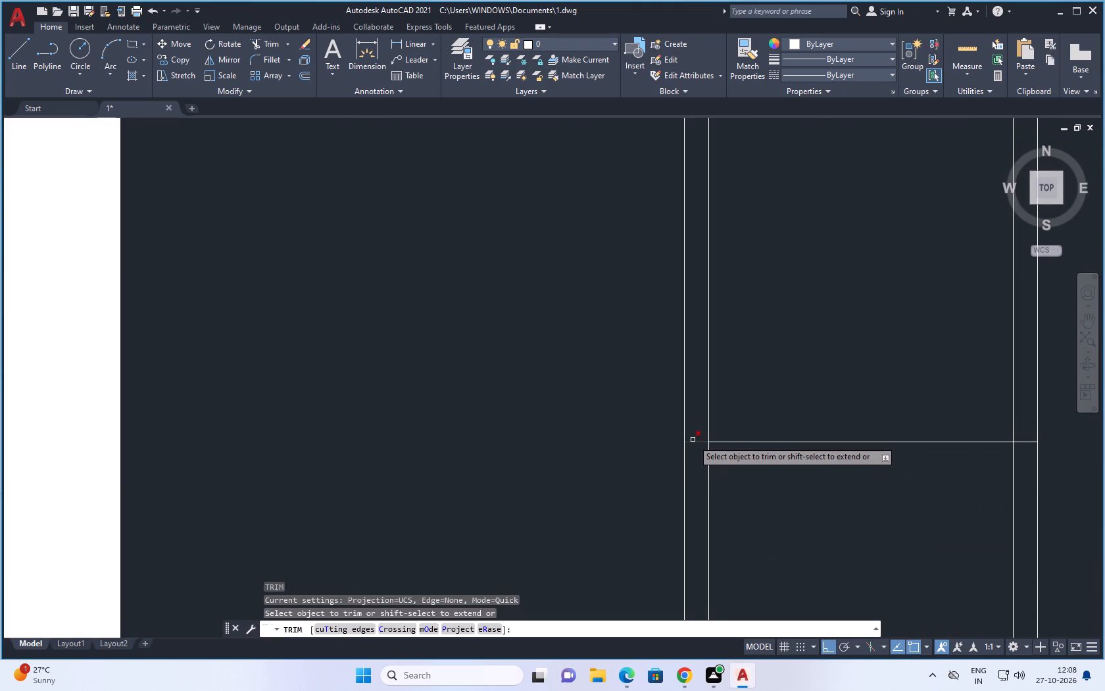
{"action": "left_click", "coordinate": [693, 440]}
{"action": "left_click", "coordinate": [696, 450]}
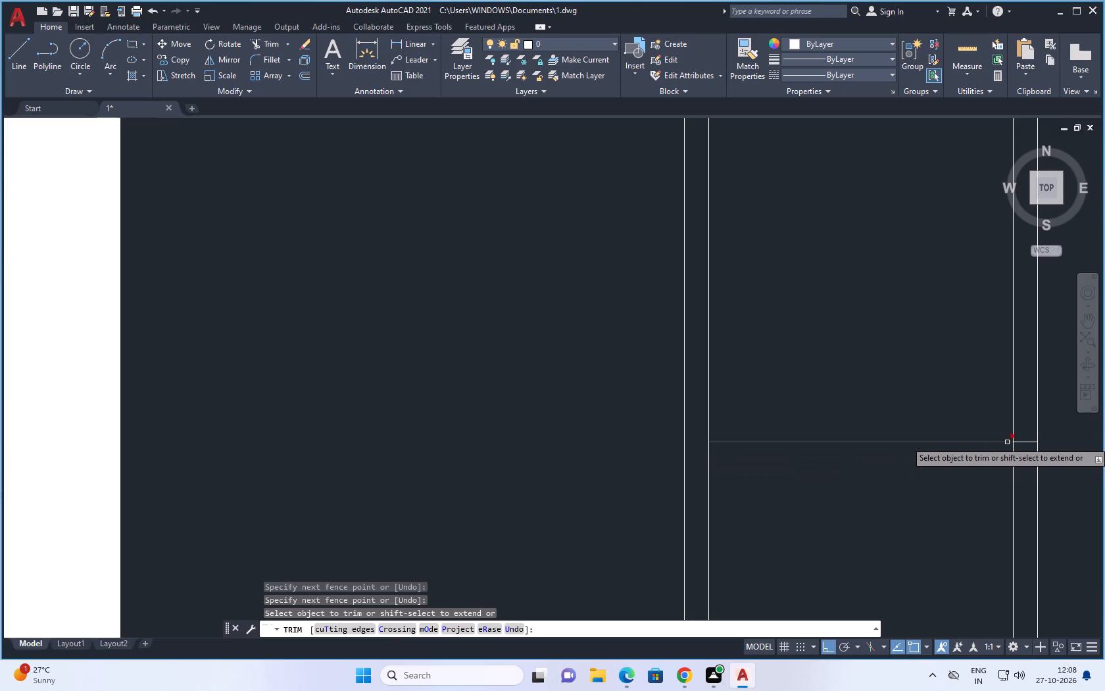
{"action": "left_click", "coordinate": [1023, 442]}
{"action": "scroll", "coordinate": [787, 451], "scroll_direction": "down", "scroll_amount": 5}
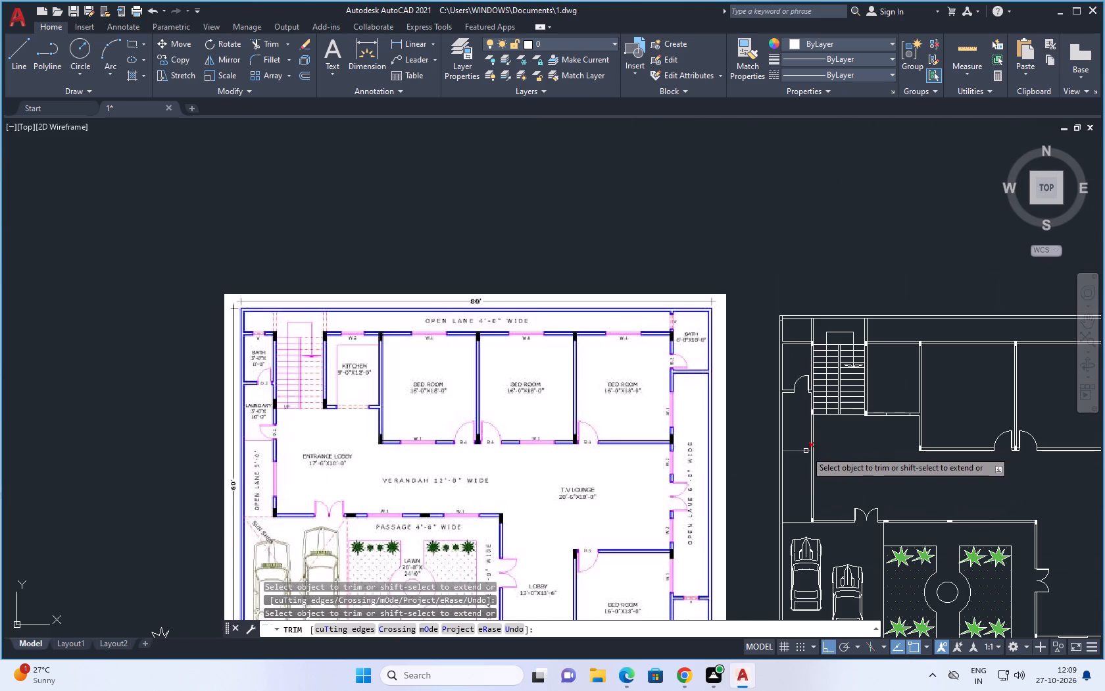
{"action": "scroll", "coordinate": [814, 440], "scroll_direction": "up", "scroll_amount": 2}
{"action": "key", "text": "Escape"}
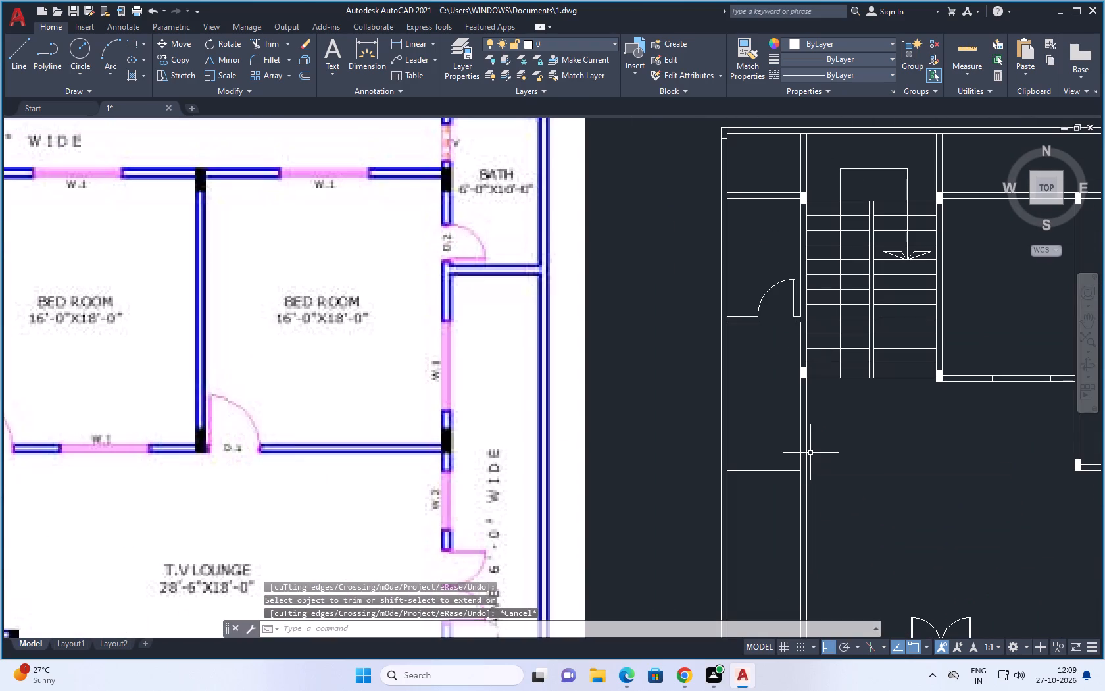
Draw a jamb line across the laundry's east wall, slightly above the laundry's south line.
{"action": "scroll", "coordinate": [810, 440], "scroll_direction": "down", "scroll_amount": 3}
{"action": "scroll", "coordinate": [531, 449], "scroll_direction": "up", "scroll_amount": 1}
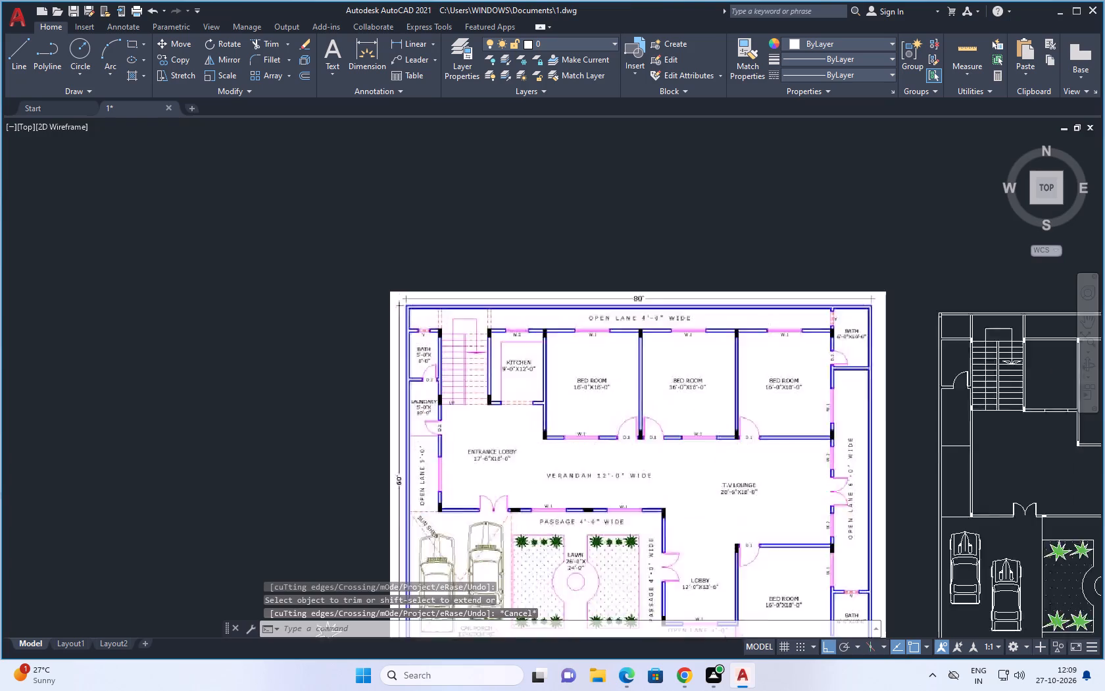
{"action": "scroll", "coordinate": [529, 446], "scroll_direction": "up", "scroll_amount": 2}
{"action": "scroll", "coordinate": [492, 438], "scroll_direction": "down", "scroll_amount": 3}
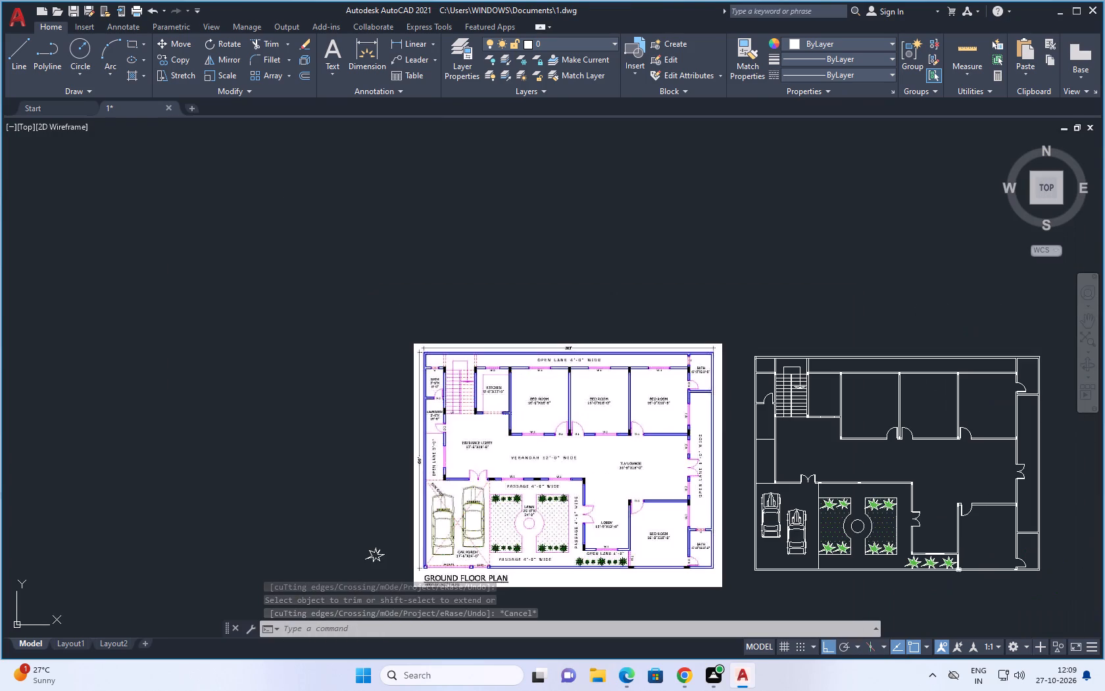
{"action": "scroll", "coordinate": [783, 429], "scroll_direction": "up", "scroll_amount": 3}
{"action": "key", "text": "Escape"}
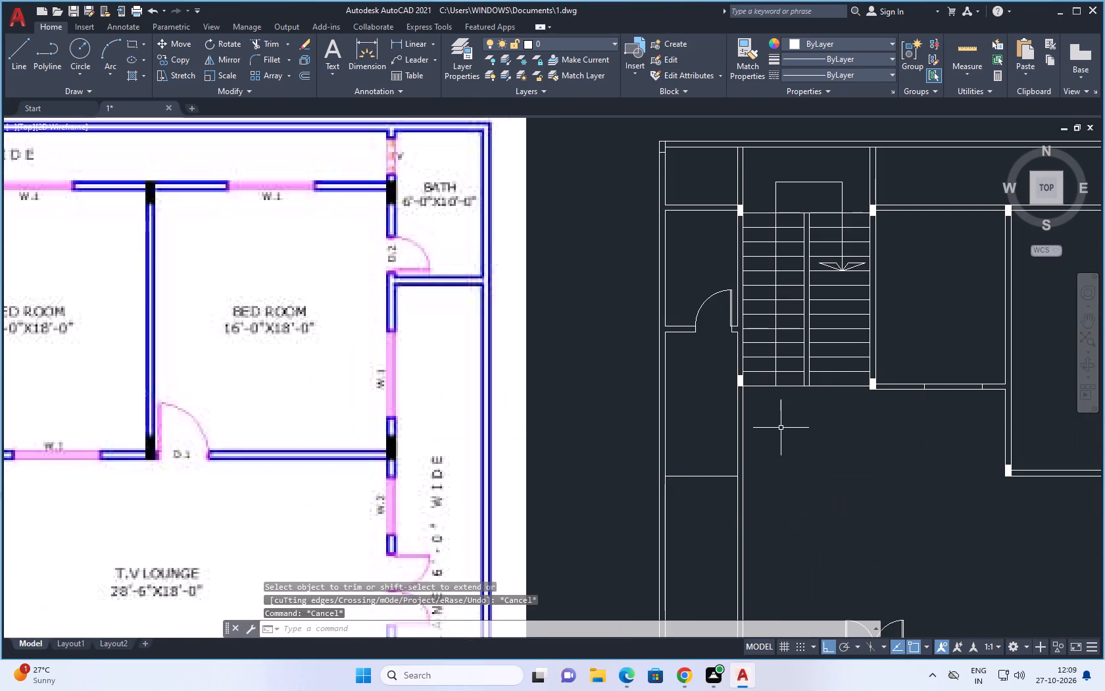
{"action": "key", "text": "l"}
{"action": "key", "text": "space"}
{"action": "scroll", "coordinate": [736, 461], "scroll_direction": "up", "scroll_amount": 3}
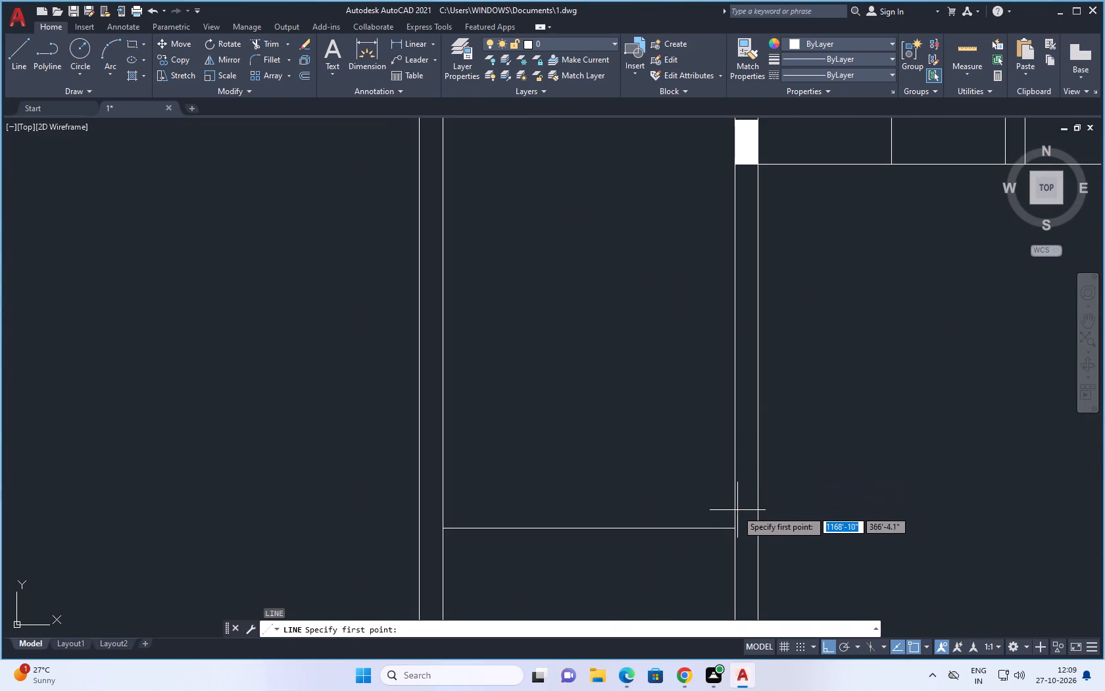
{"action": "left_click", "coordinate": [735, 508]}
{"action": "left_click", "coordinate": [758, 505]}
{"action": "key", "text": "Escape"}
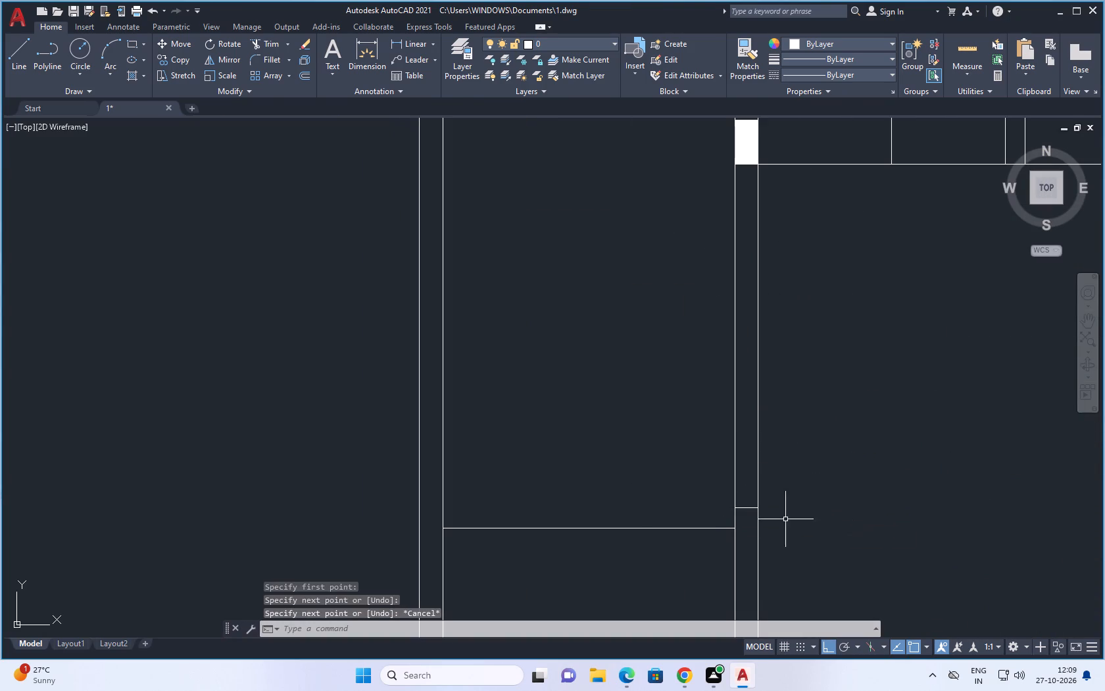
Offset the laundry door's jamb line 2.5' north to create the second jamb.
{"action": "key", "text": "o"}
{"action": "key", "text": "space"}
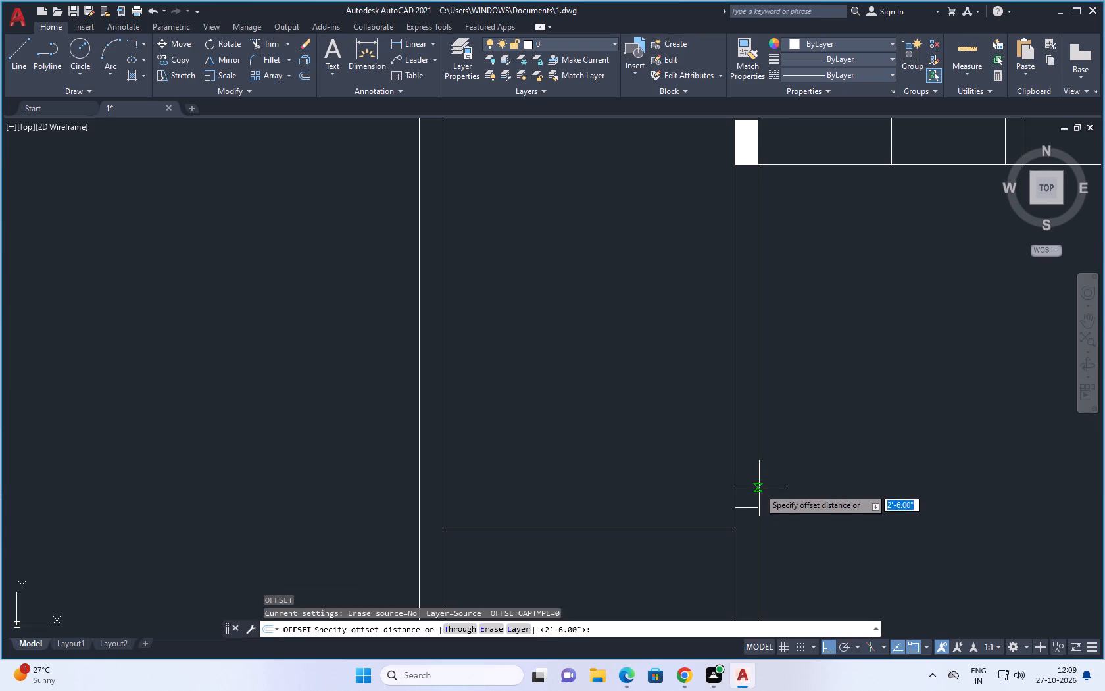
{"action": "key", "text": "2"}
{"action": "key", "text": "period"}
{"action": "type", "text": "5'"}
{"action": "key", "text": "space"}
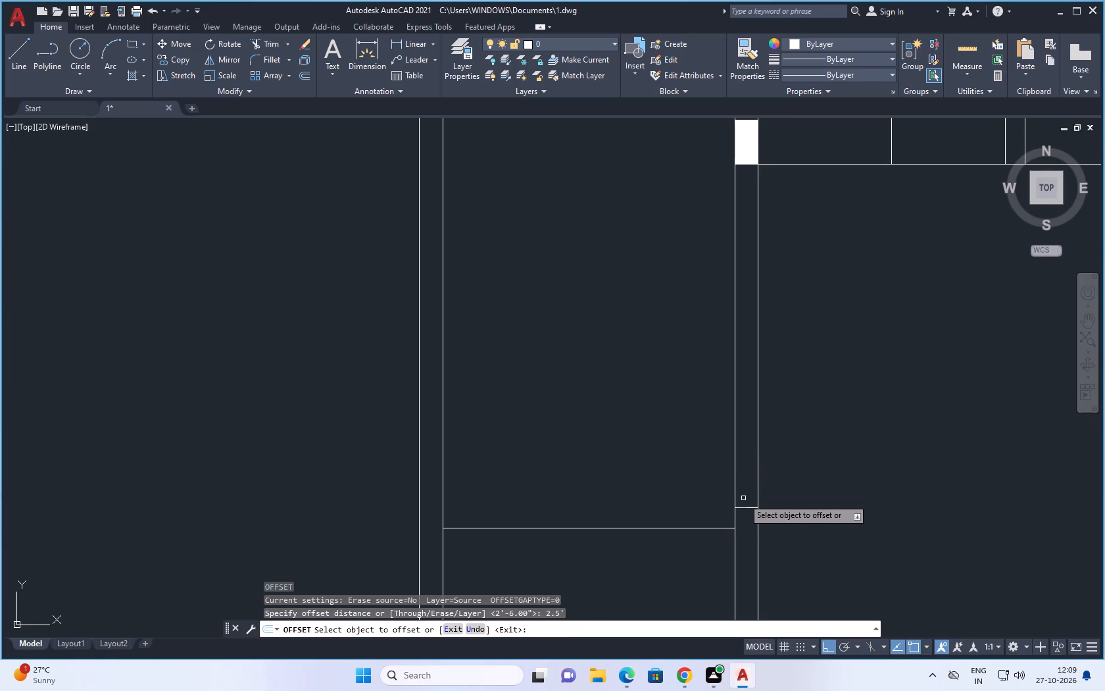
{"action": "left_click", "coordinate": [743, 508]}
{"action": "left_click", "coordinate": [766, 391]}
{"action": "key", "text": "Escape"}
{"action": "key", "text": "Escape"}
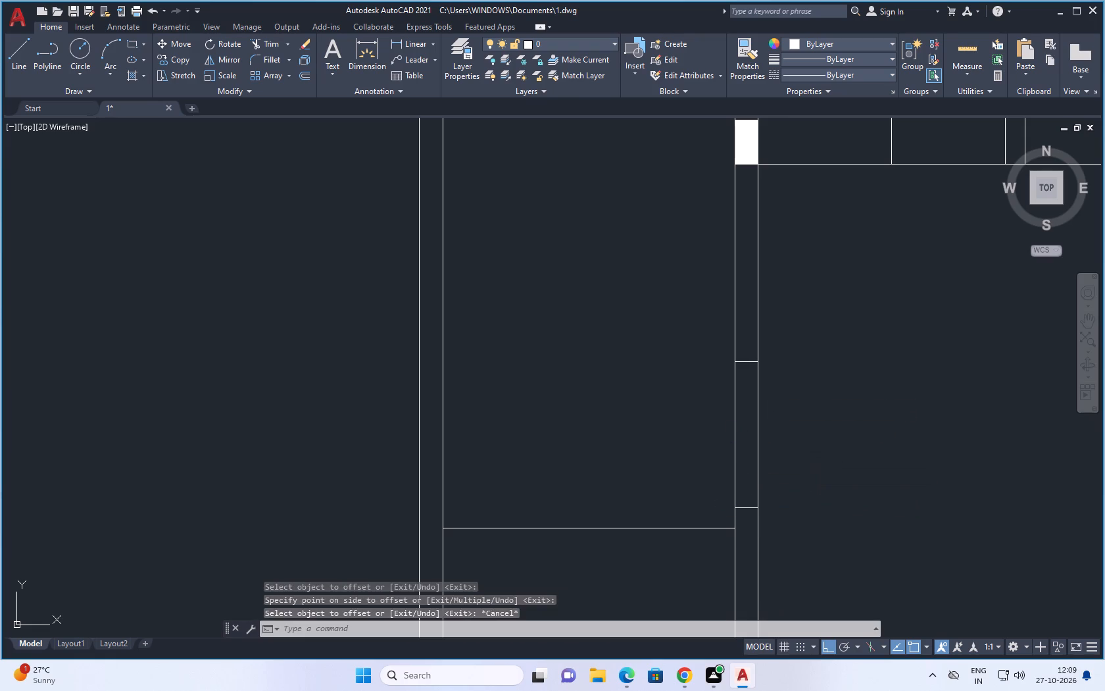
Draw the laundry door leaf as a 2.5' line running west from the north jamb, offset 1" to the south.
{"action": "key", "text": "l"}
{"action": "key", "text": "space"}
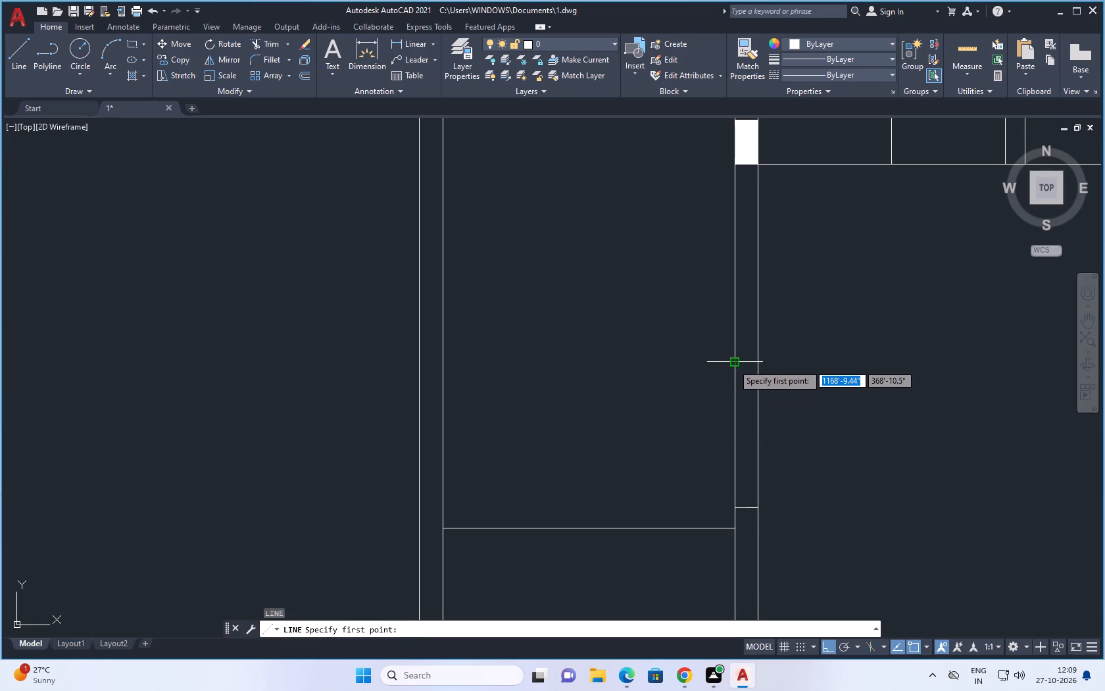
{"action": "left_click", "coordinate": [733, 364]}
{"action": "key", "text": "2"}
{"action": "type", "text": ".5'"}
{"action": "key", "text": "space"}
{"action": "key", "text": "Escape"}
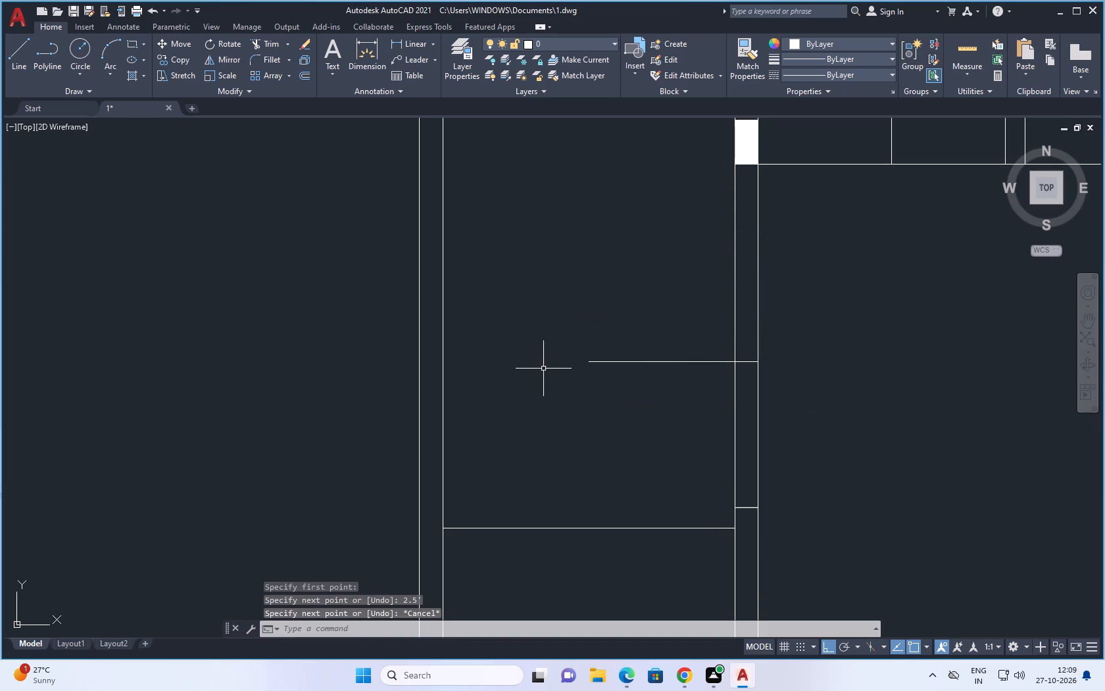
{"action": "type", "text": "o 1"}
{"action": "key", "text": "space"}
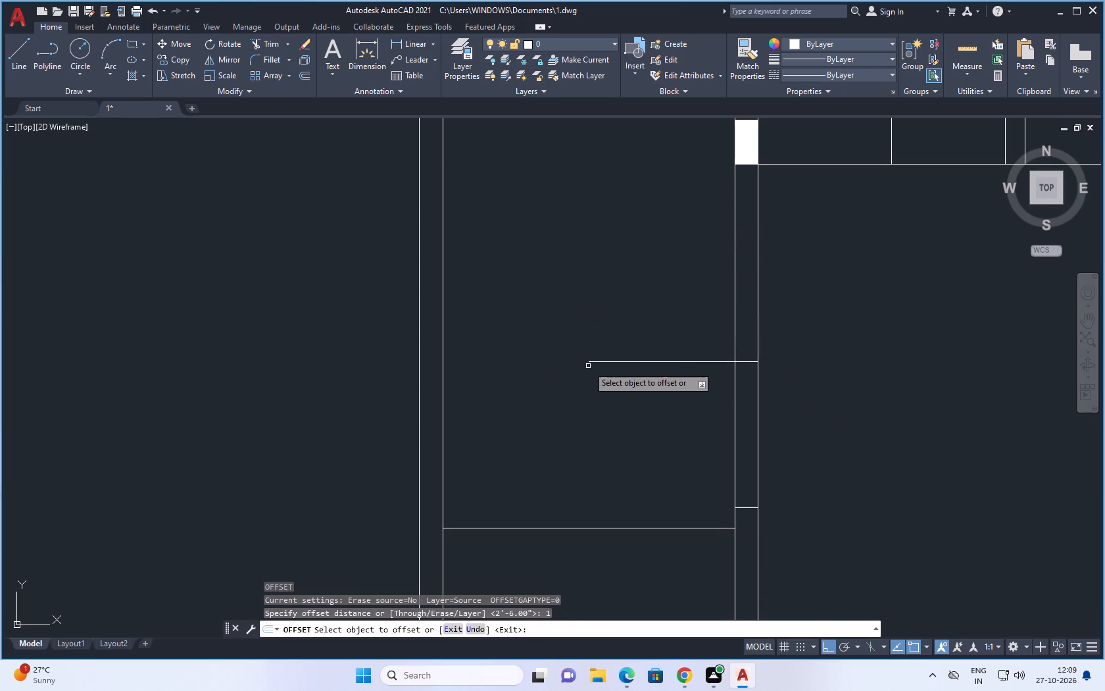
{"action": "left_click", "coordinate": [593, 361]}
{"action": "left_click", "coordinate": [587, 394]}
{"action": "key", "text": "Escape"}
{"action": "key", "text": "Escape"}
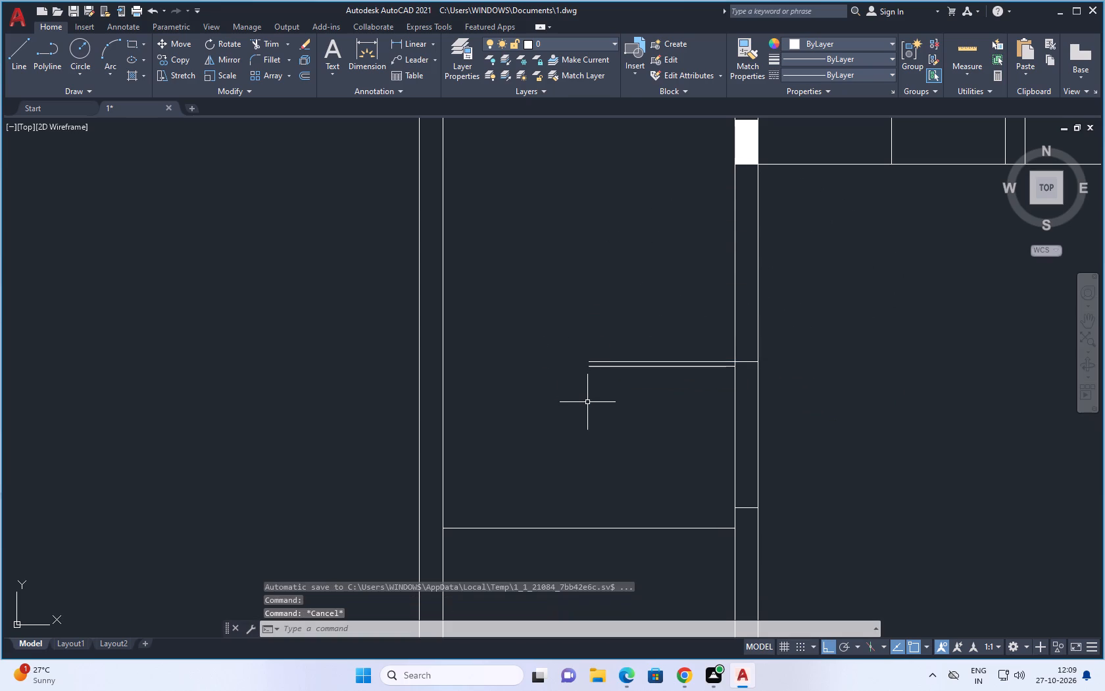
Draw the laundry door's swing arc through the leaf's two free ends to the inner end of the south jamb.
{"action": "type", "text": "a"}
{"action": "key", "text": "space"}
{"action": "left_click", "coordinate": [593, 360]}
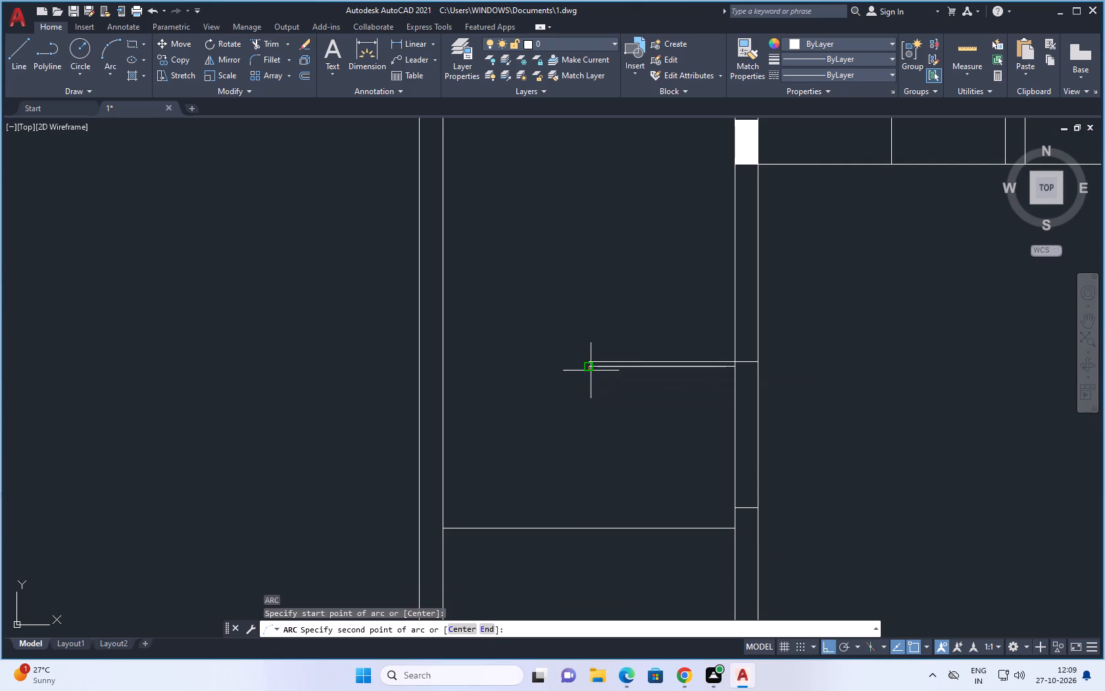
{"action": "left_click", "coordinate": [591, 371]}
{"action": "left_click", "coordinate": [735, 507]}
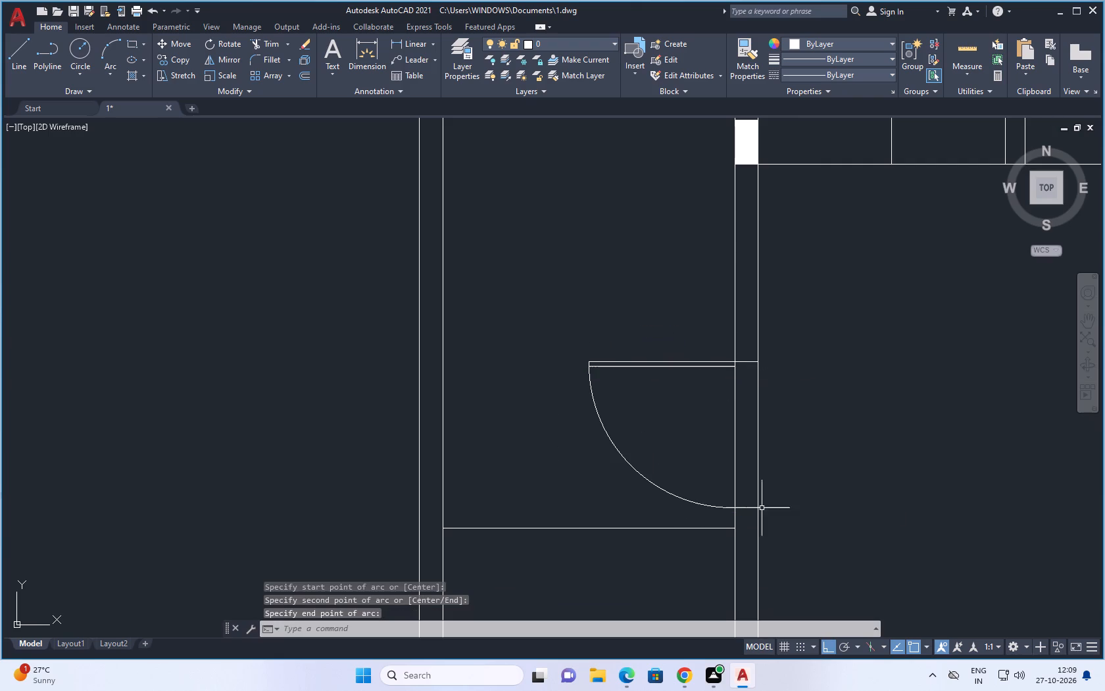
{"action": "key", "text": "grave"}
{"action": "key", "text": "grave"}
{"action": "key", "text": "Escape"}
{"action": "key", "text": "Escape"}
{"action": "key", "text": "Escape"}
{"action": "key", "text": "Escape"}
{"action": "key", "text": "Escape"}
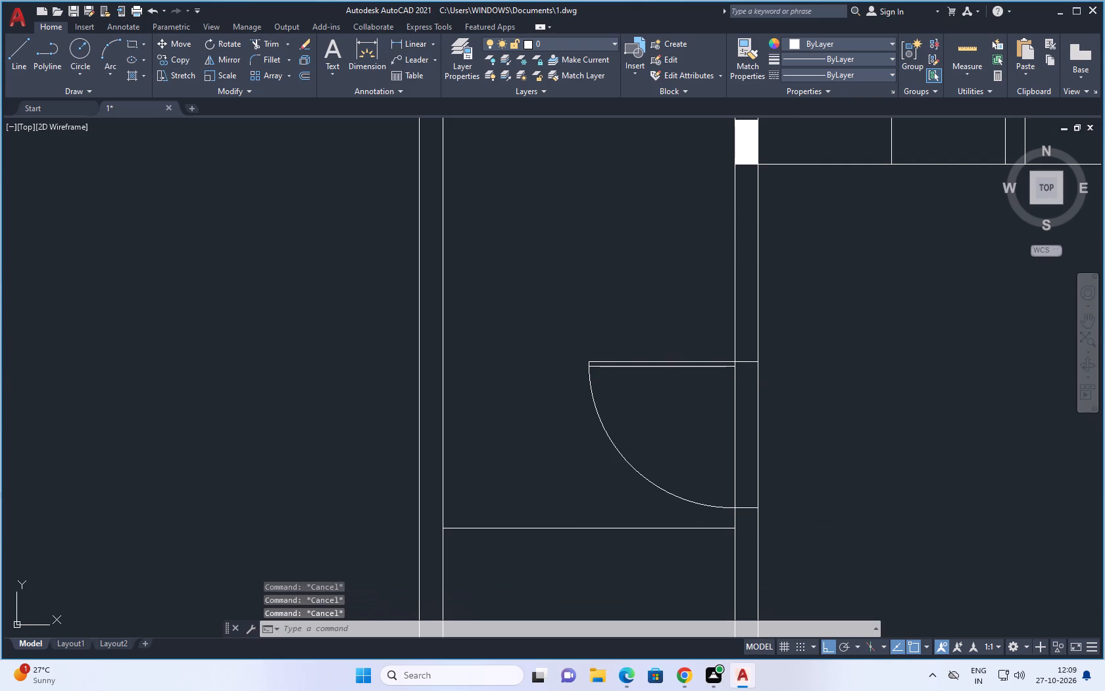
{"action": "key", "text": "Escape"}
{"action": "key", "text": "Escape"}
Trim both east wall lines of the laundry between the door jambs to open the doorway.
{"action": "key", "text": "t"}
{"action": "key", "text": "r"}
{"action": "key", "text": "space"}
{"action": "key", "text": "space"}
{"action": "left_click_drag", "start_coordinate": [797, 448], "coordinate": [787, 448]}
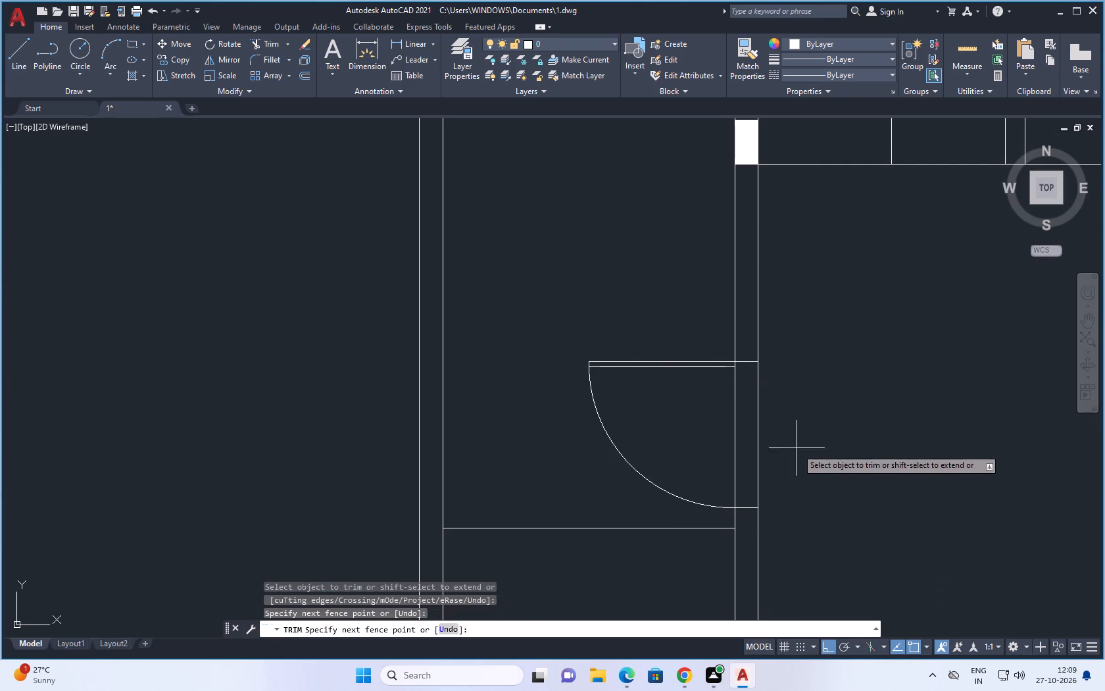
{"action": "left_click_drag", "start_coordinate": [787, 448], "coordinate": [693, 459]}
{"action": "scroll", "coordinate": [735, 413], "scroll_direction": "down", "scroll_amount": 4}
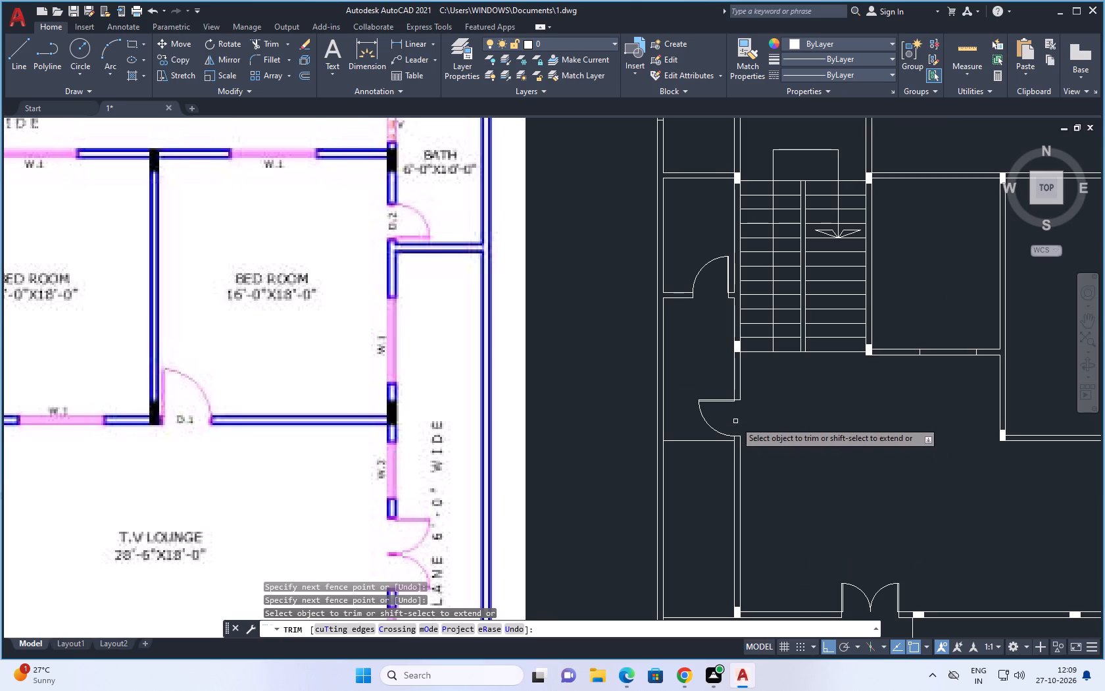
{"action": "scroll", "coordinate": [733, 415], "scroll_direction": "down", "scroll_amount": 4}
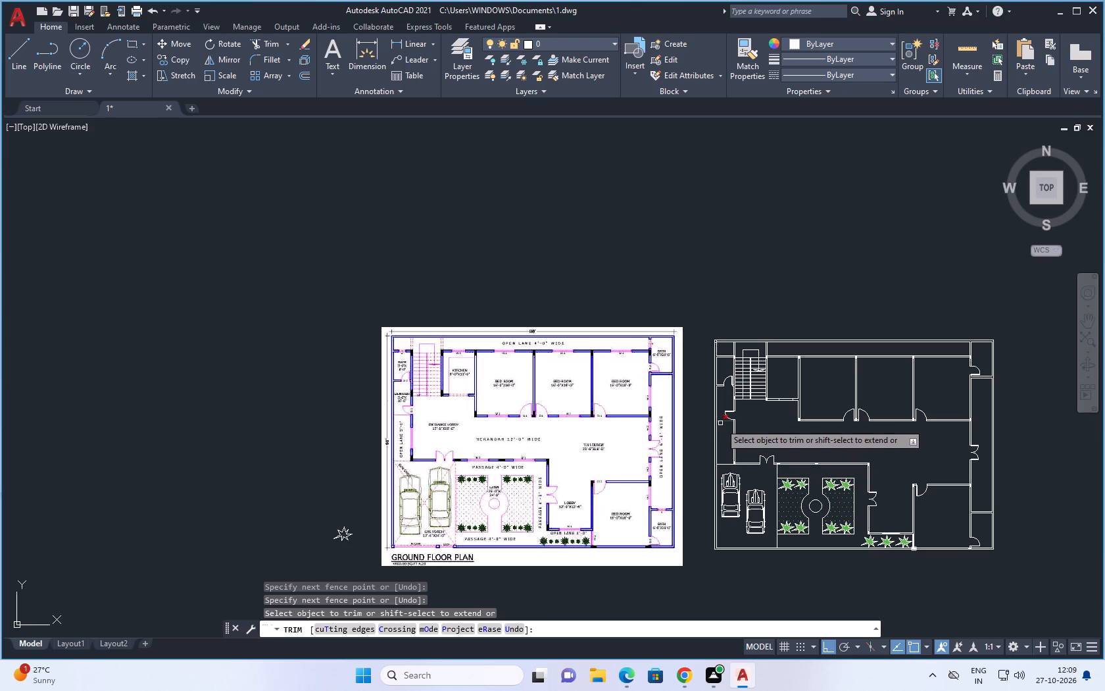
{"action": "scroll", "coordinate": [783, 394], "scroll_direction": "up", "scroll_amount": 2}
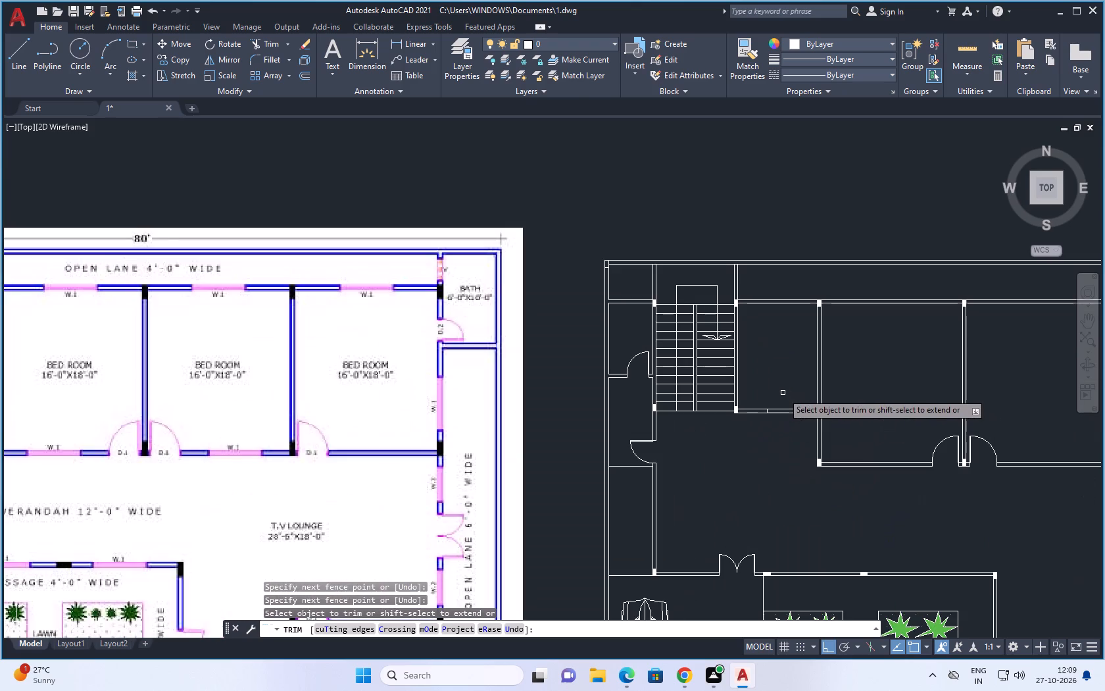
{"action": "key", "text": "Escape"}
Offset the west jamb line in the kitchen's south wall 1' to the west and erase the original line.
{"action": "scroll", "coordinate": [773, 411], "scroll_direction": "up", "scroll_amount": 4}
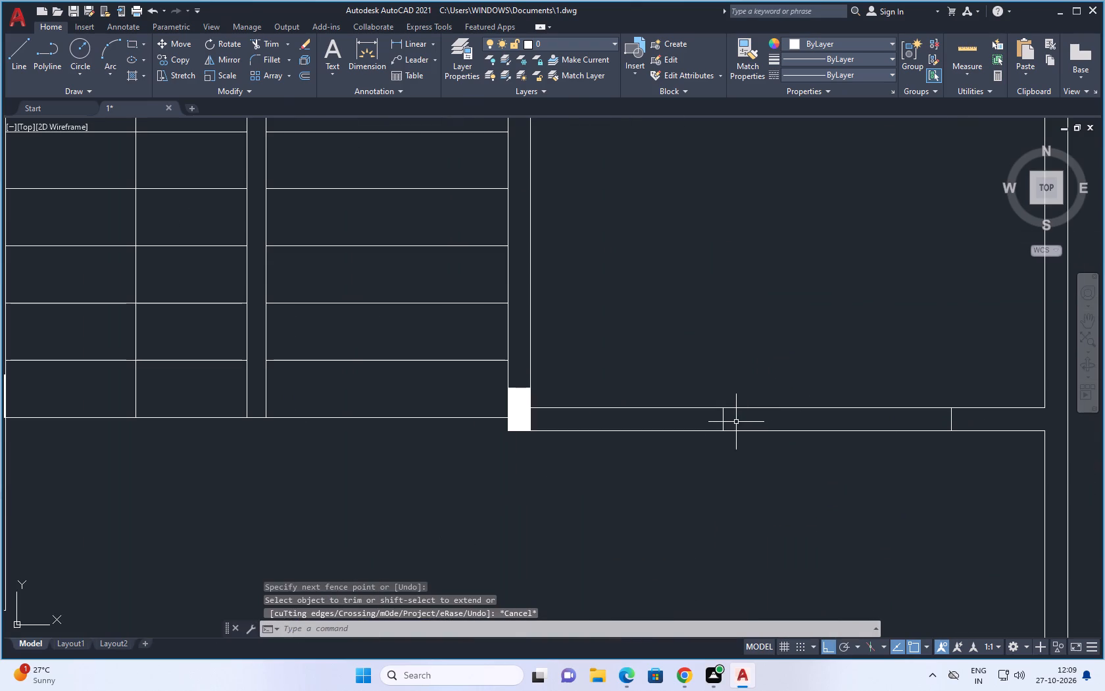
{"action": "key", "text": "o"}
{"action": "key", "text": "space"}
{"action": "type", "text": "1'"}
{"action": "key", "text": "space"}
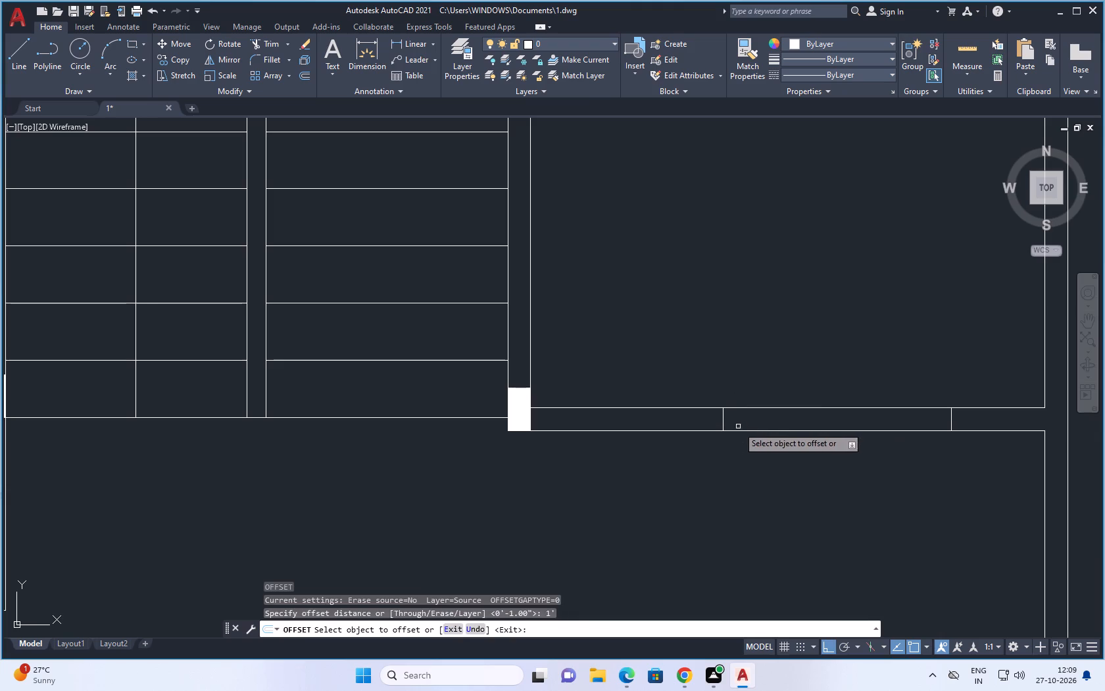
{"action": "left_click", "coordinate": [724, 421]}
{"action": "left_click", "coordinate": [622, 431]}
{"action": "key", "text": "Escape"}
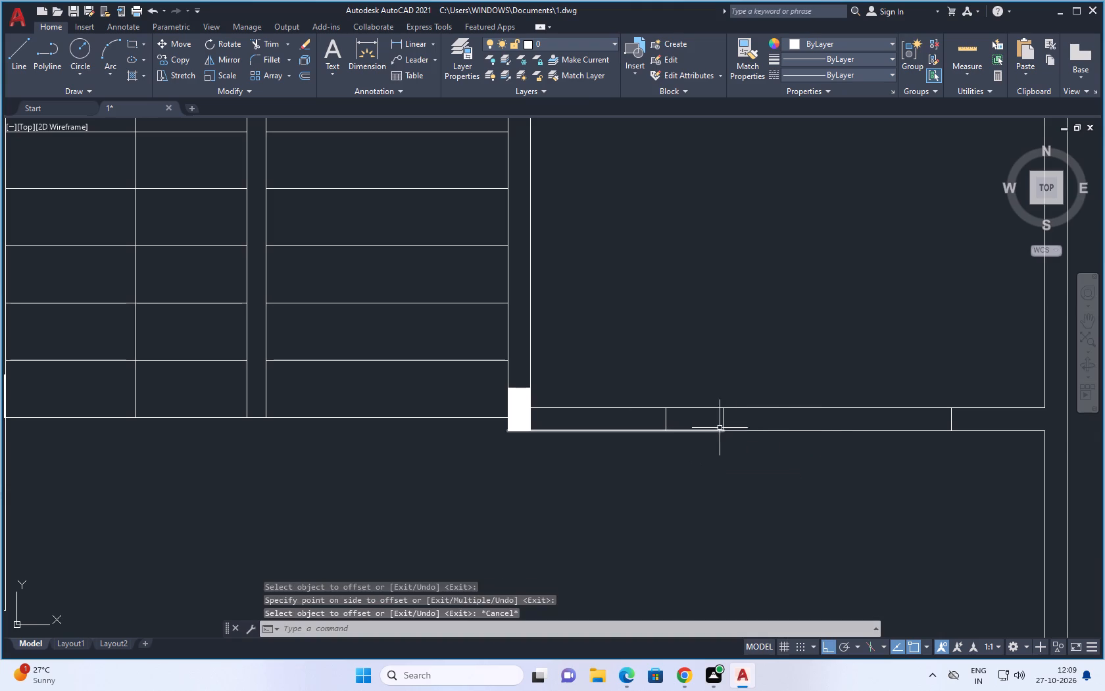
{"action": "left_click", "coordinate": [724, 422]}
{"action": "key", "text": "Delete"}
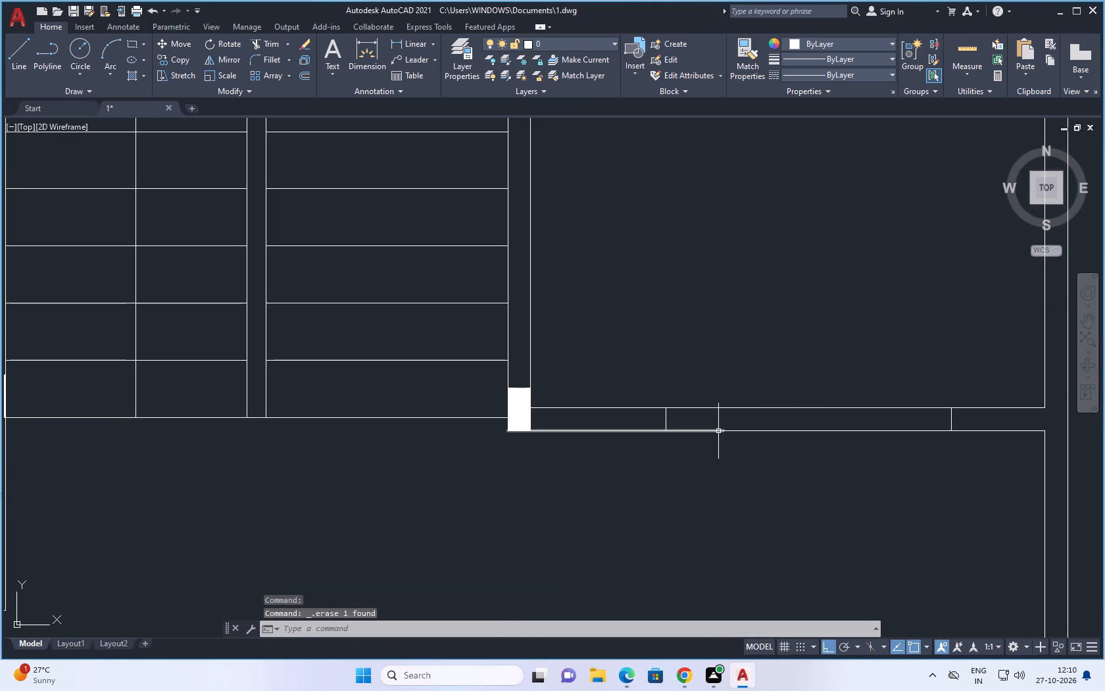
Join the two segments of the lower line of the kitchen's south wall into one line.
{"action": "left_click", "coordinate": [718, 431]}
{"action": "left_click", "coordinate": [796, 432]}
{"action": "right_click", "coordinate": [796, 432]}
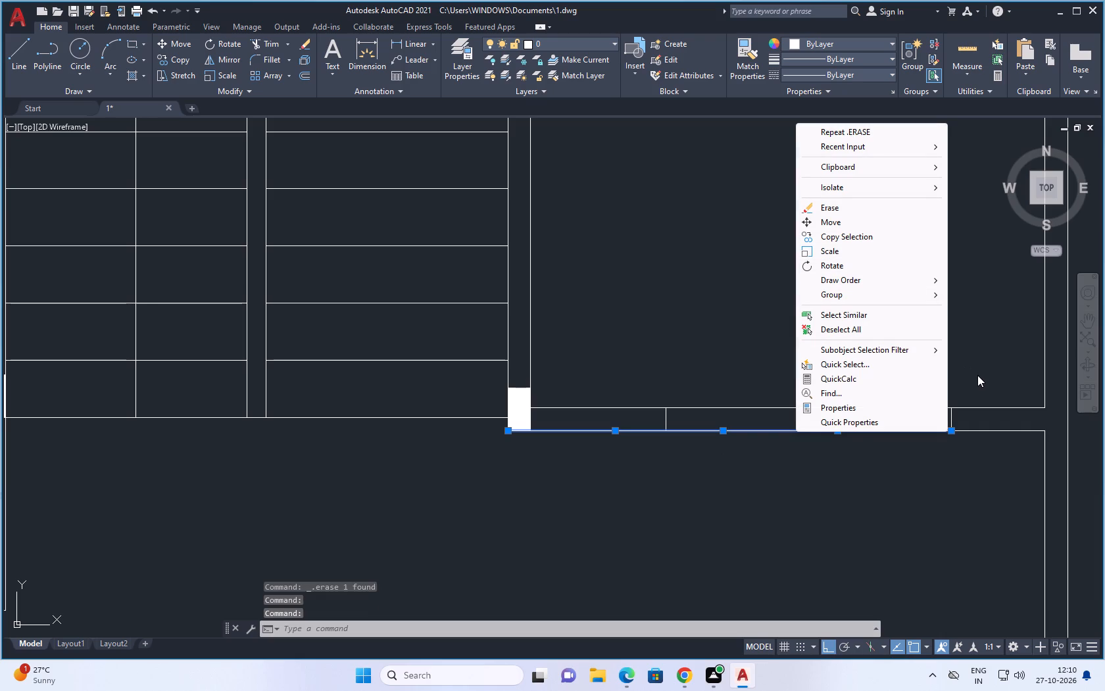
{"action": "left_click", "coordinate": [981, 290]}
{"action": "type", "text": "j"}
{"action": "key", "text": "space"}
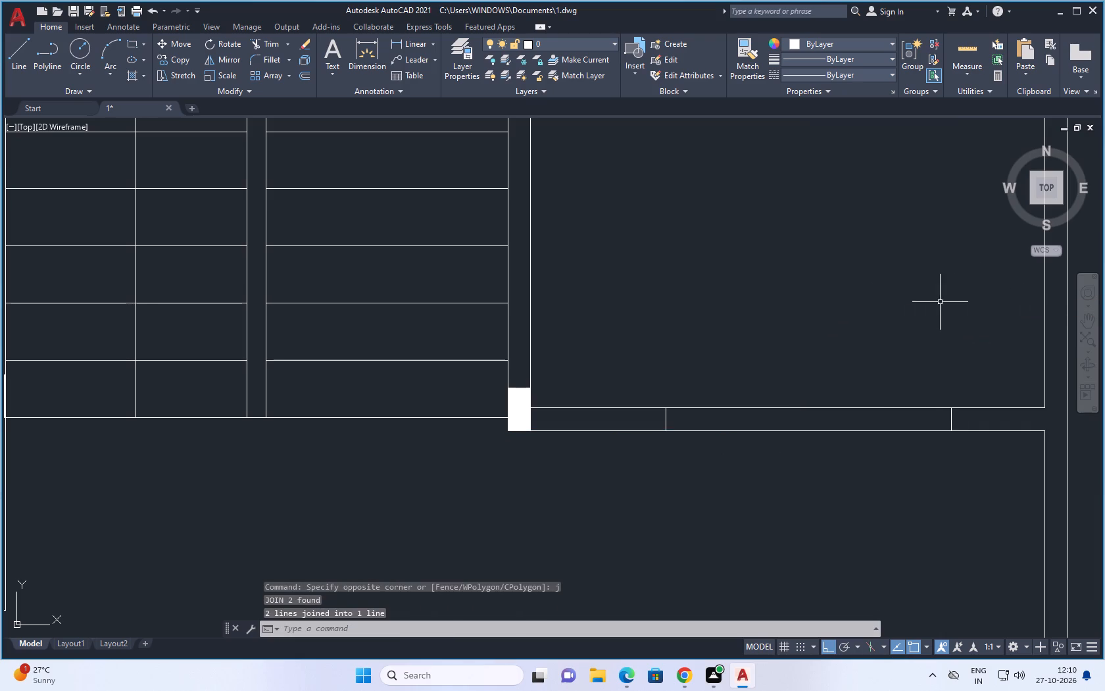
Join the two segments of the upper line of the kitchen's south wall into one line.
{"action": "left_click", "coordinate": [811, 409]}
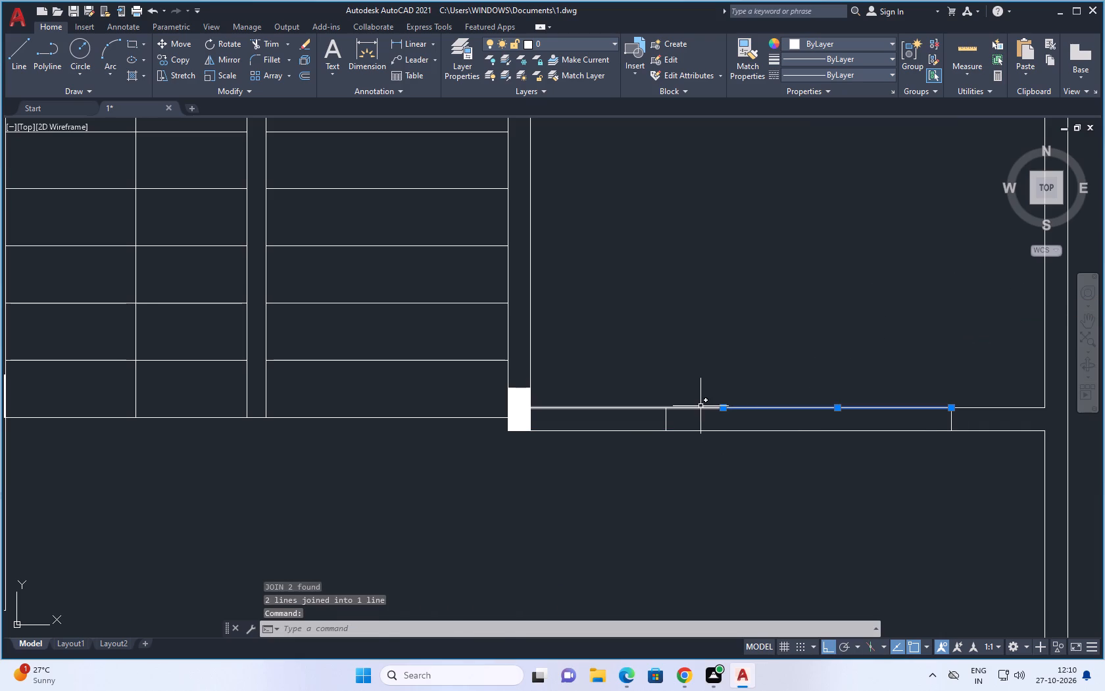
{"action": "left_click", "coordinate": [700, 406]}
{"action": "key", "text": "j"}
{"action": "key", "text": "space"}
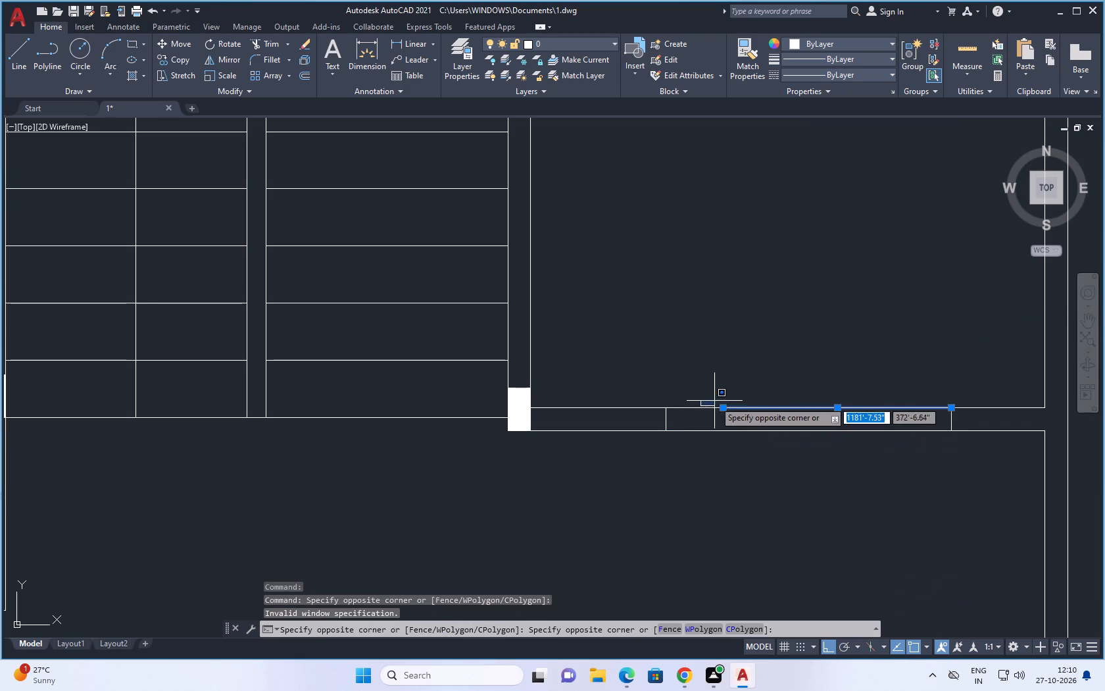
{"action": "left_click", "coordinate": [694, 409]}
{"action": "key", "text": "space"}
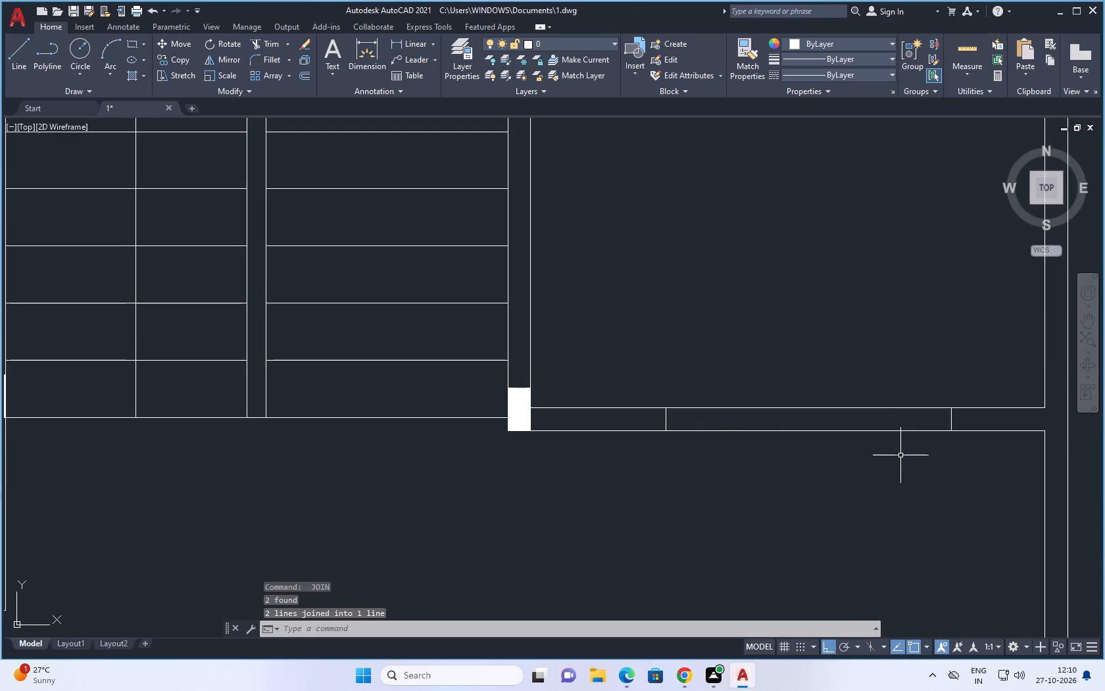
Break the lower and upper lines of the kitchen's south wall at the relocated west jamb.
{"action": "key", "text": "b"}
{"action": "key", "text": "r"}
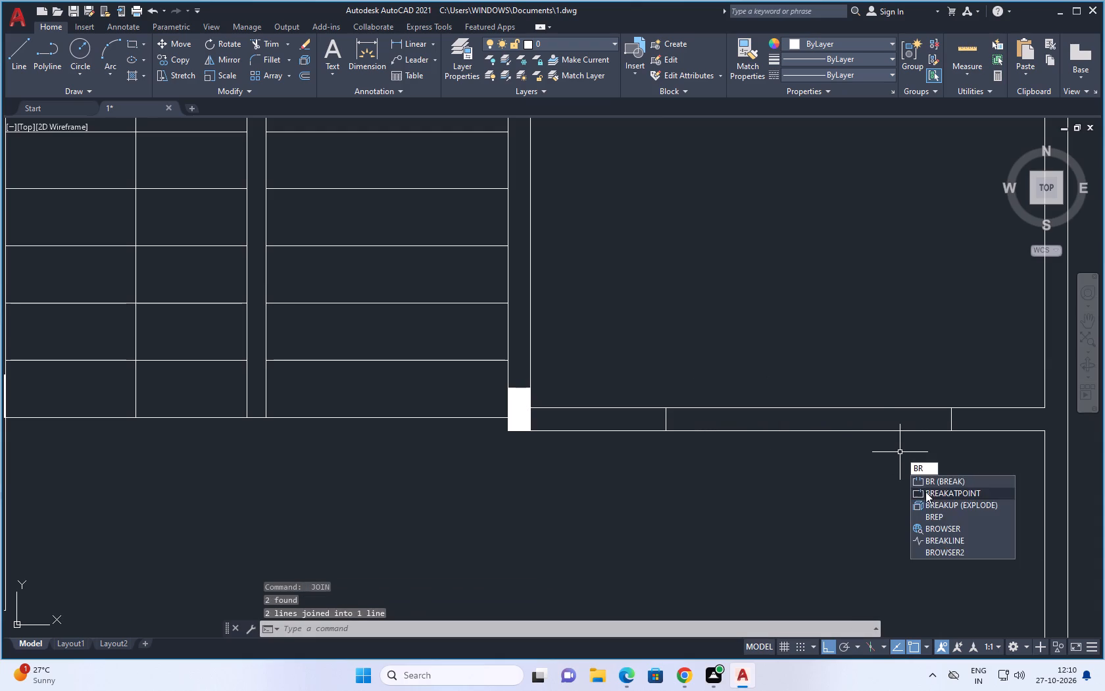
{"action": "left_click", "coordinate": [928, 492]}
{"action": "left_click", "coordinate": [645, 429]}
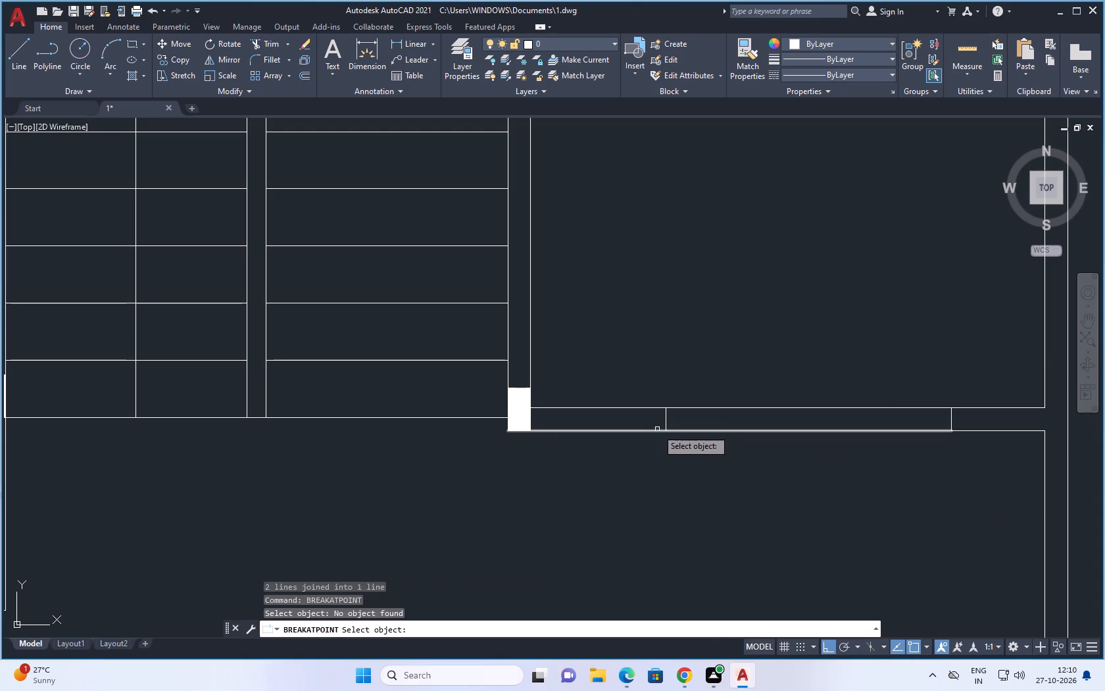
{"action": "left_click", "coordinate": [646, 432]}
{"action": "left_click", "coordinate": [664, 429]}
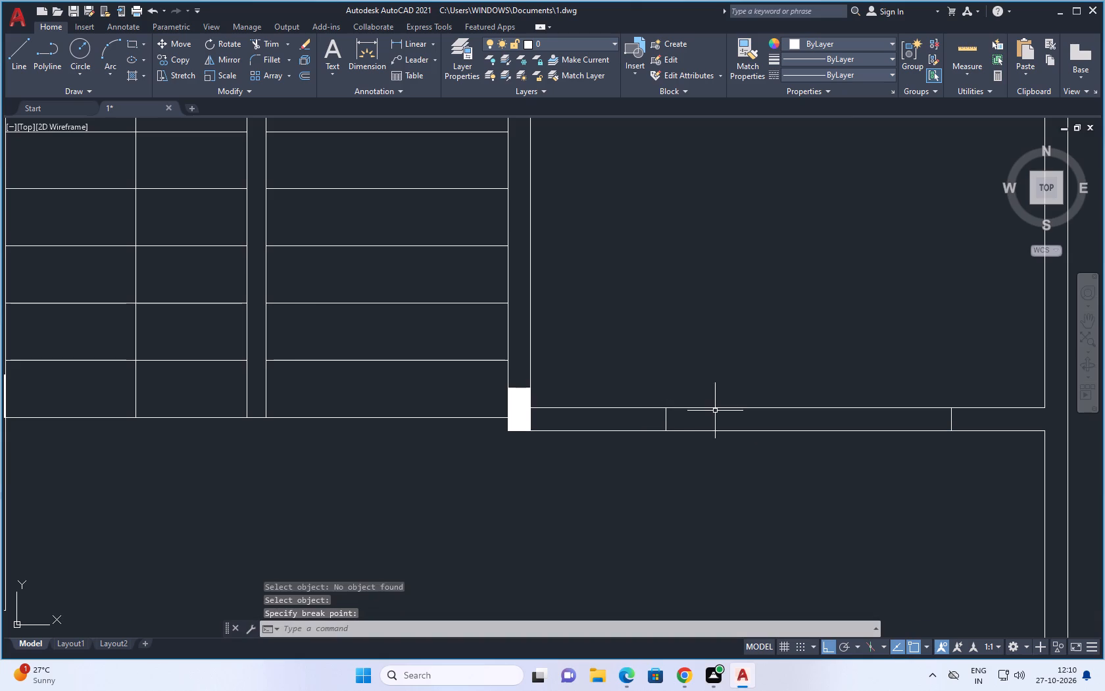
{"action": "key", "text": "space"}
{"action": "left_click", "coordinate": [713, 407]}
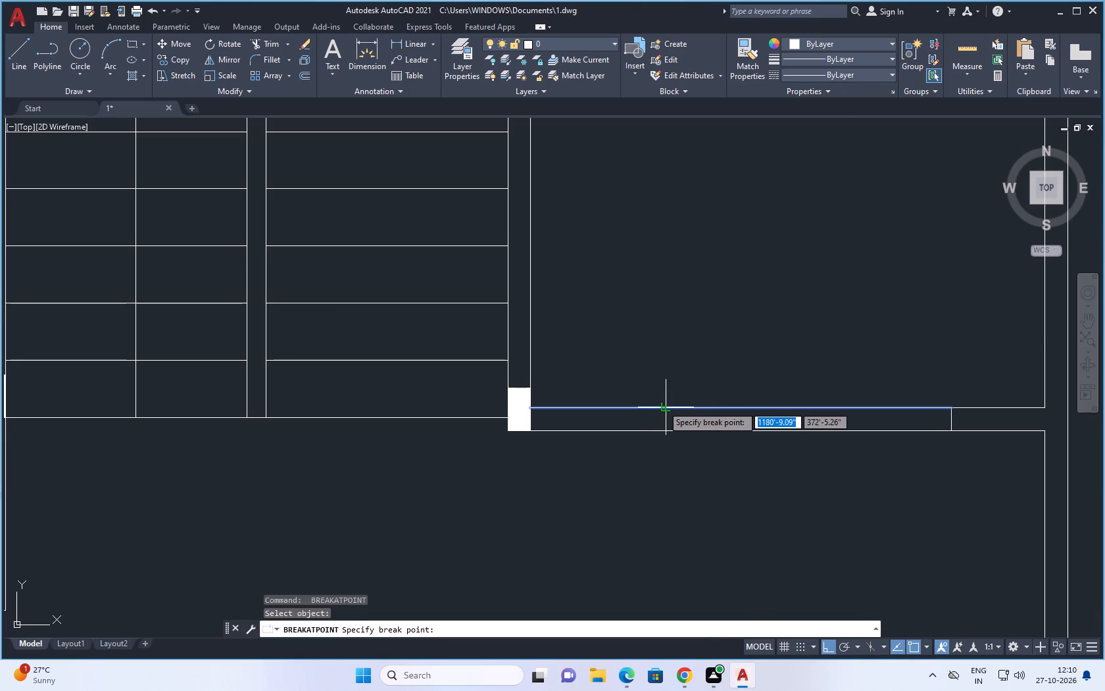
{"action": "left_click", "coordinate": [662, 405]}
{"action": "key", "text": "space"}
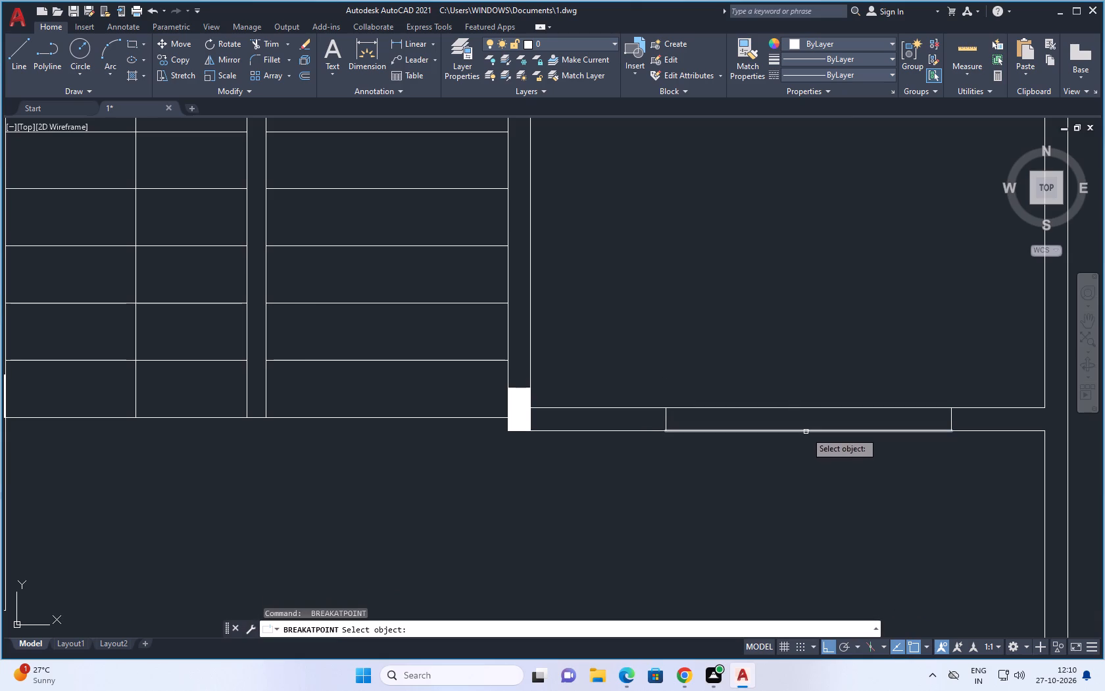
{"action": "left_click", "coordinate": [806, 431]}
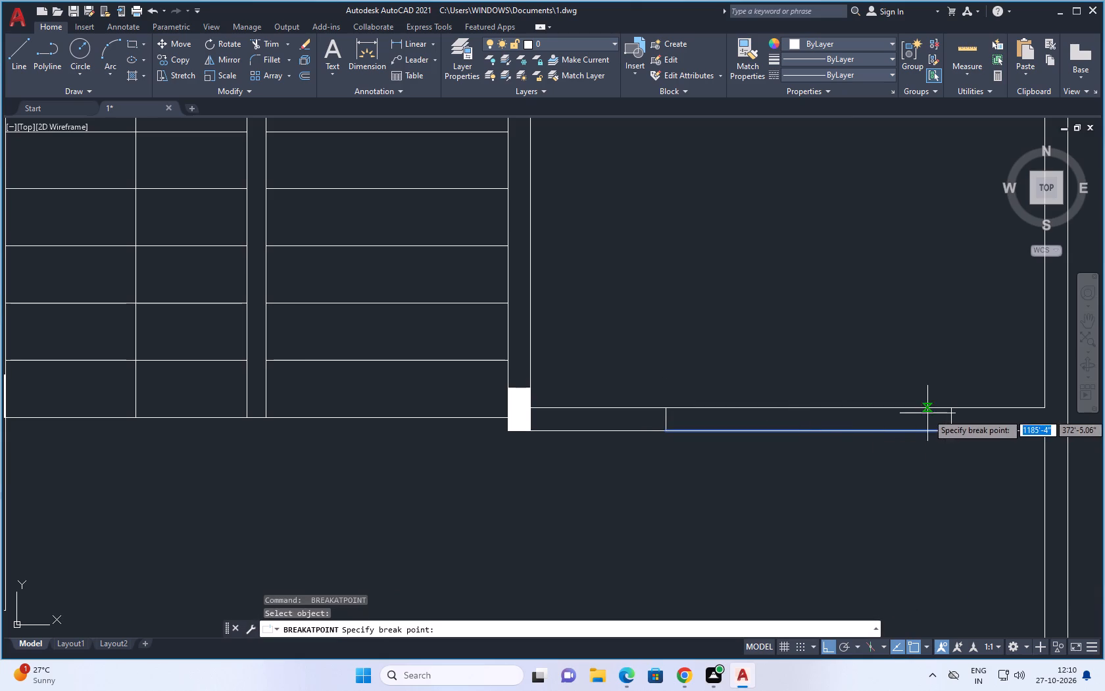
{"action": "key", "text": "Escape"}
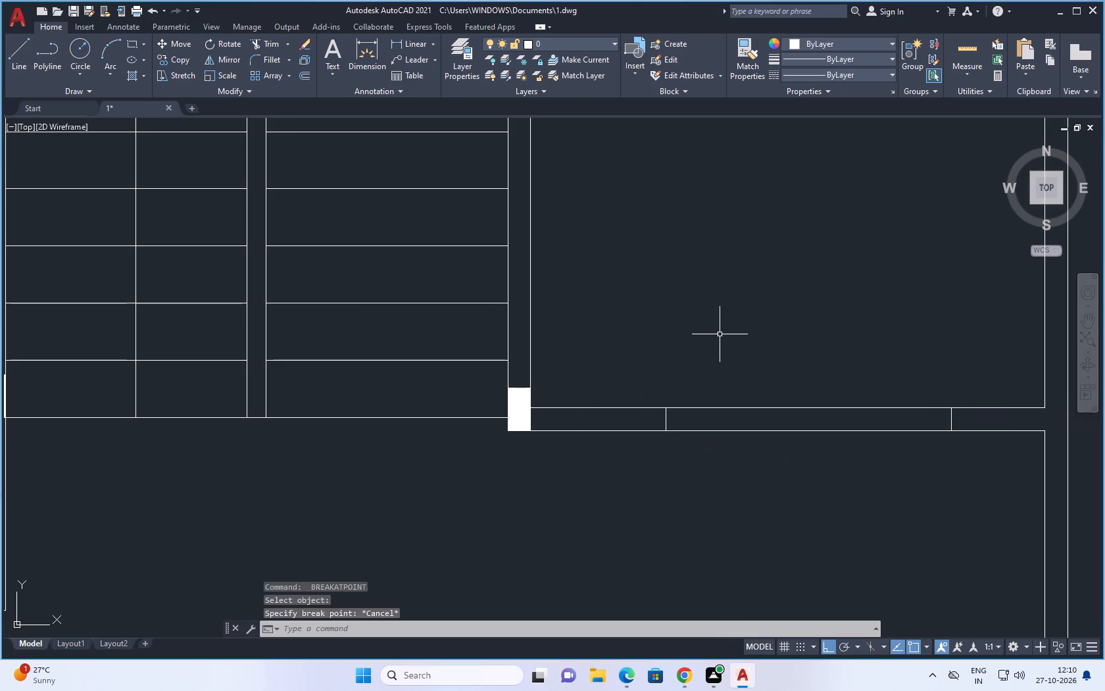
Compare the redrawn plan with the ground floor reference image to check what remains.
{"action": "scroll", "coordinate": [720, 333], "scroll_direction": "down", "scroll_amount": 3}
{"action": "key", "text": "Escape"}
{"action": "scroll", "coordinate": [735, 357], "scroll_direction": "down", "scroll_amount": 1}
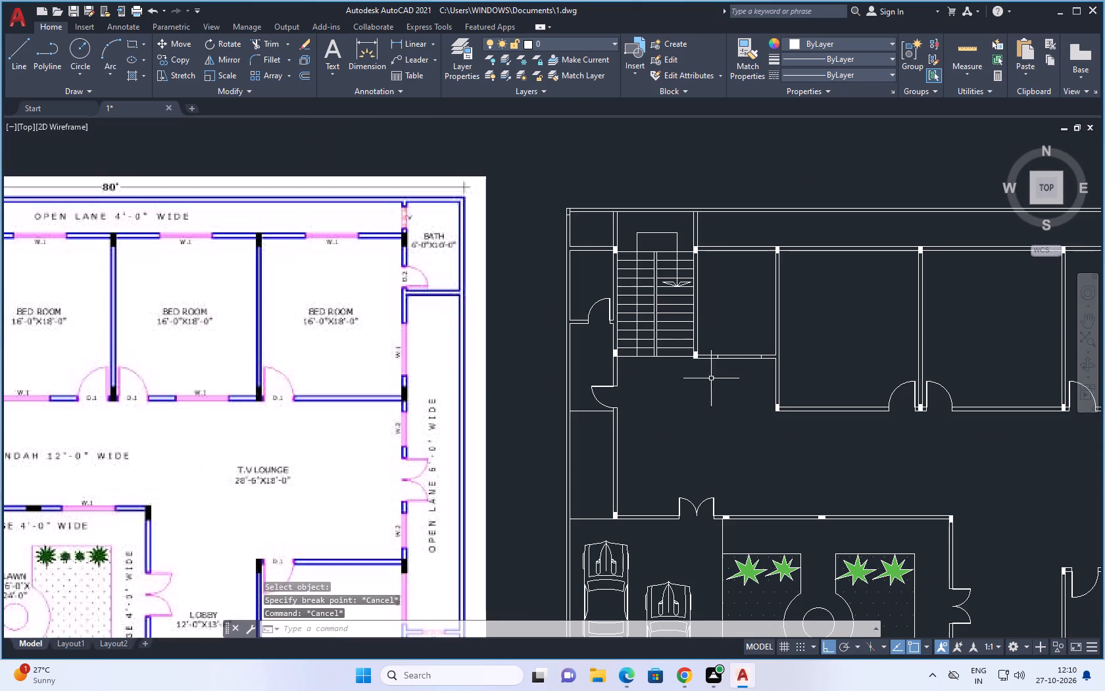
{"action": "scroll", "coordinate": [677, 377], "scroll_direction": "down", "scroll_amount": 1}
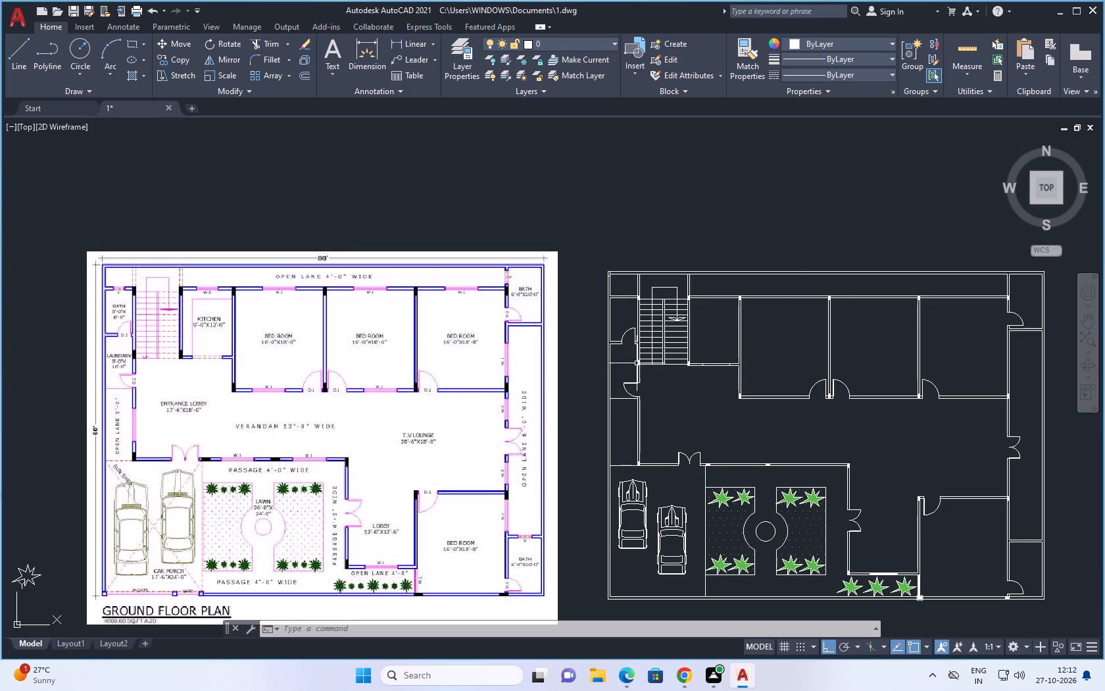
{"action": "scroll", "coordinate": [637, 363], "scroll_direction": "down", "scroll_amount": 1}
{"action": "scroll", "coordinate": [894, 337], "scroll_direction": "up", "scroll_amount": 2}
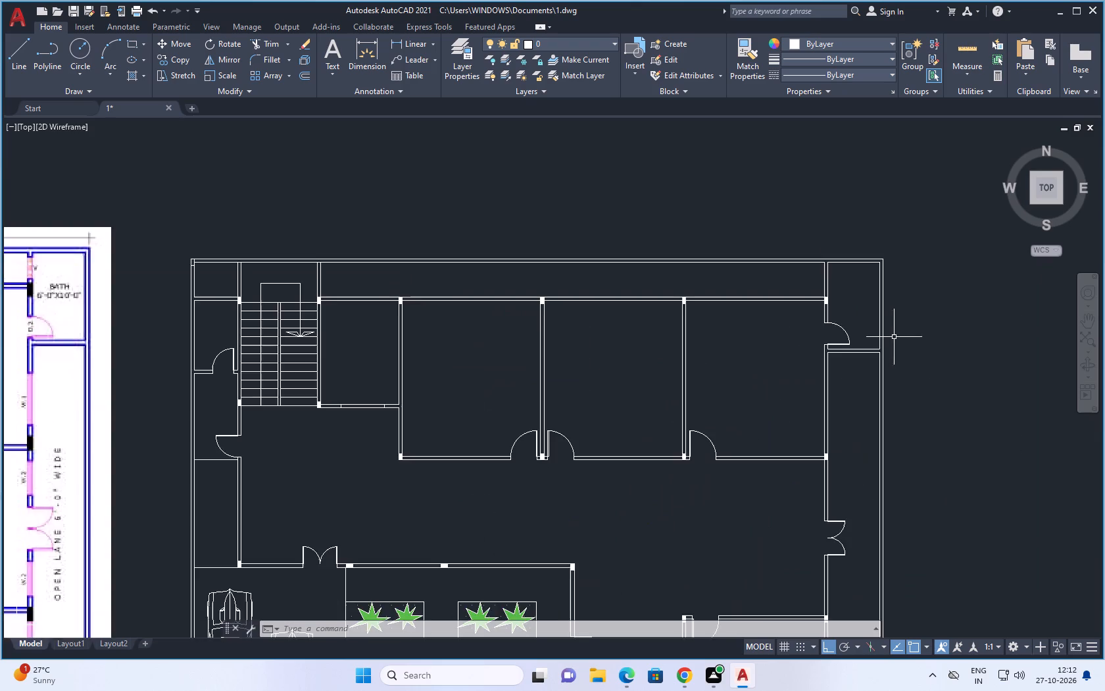
{"action": "scroll", "coordinate": [894, 337], "scroll_direction": "down", "scroll_amount": 3}
{"action": "scroll", "coordinate": [662, 328], "scroll_direction": "up", "scroll_amount": 2}
{"action": "scroll", "coordinate": [560, 327], "scroll_direction": "down", "scroll_amount": 2}
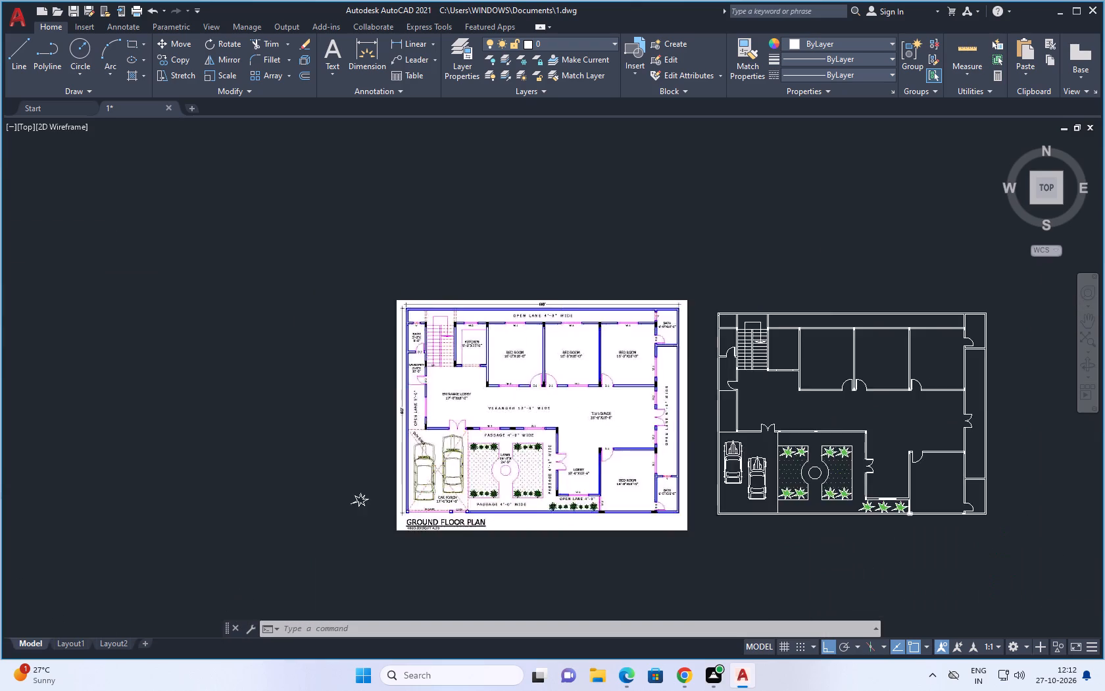
{"action": "scroll", "coordinate": [518, 320], "scroll_direction": "up", "scroll_amount": 3}
{"action": "scroll", "coordinate": [518, 319], "scroll_direction": "down", "scroll_amount": 1}
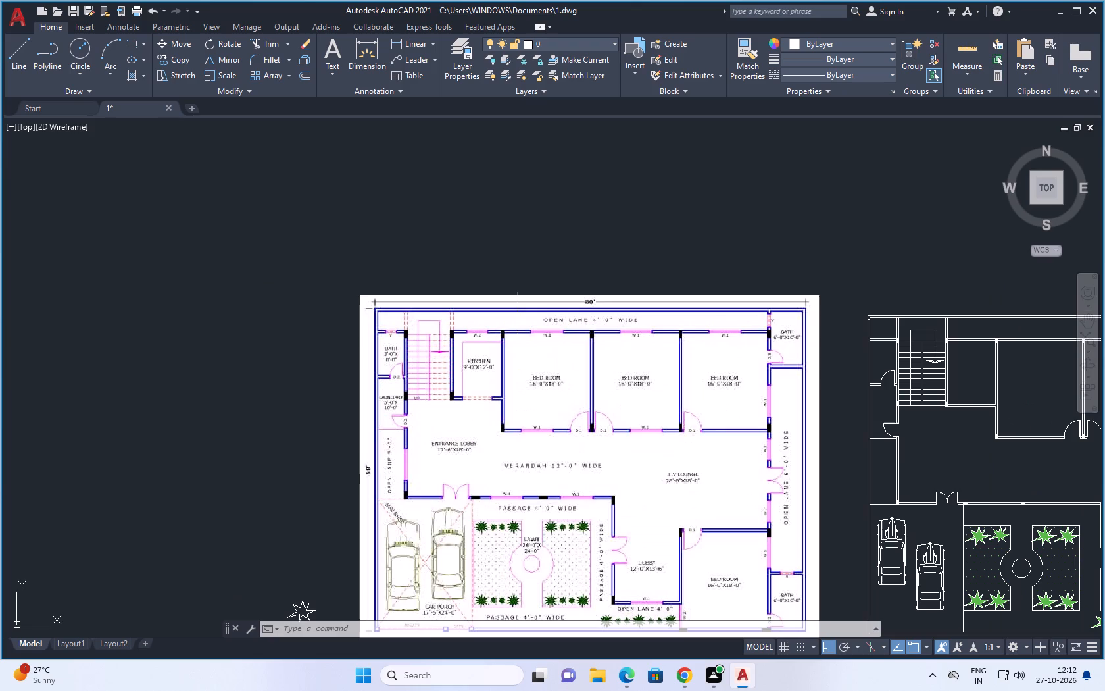
{"action": "scroll", "coordinate": [518, 320], "scroll_direction": "down", "scroll_amount": 1}
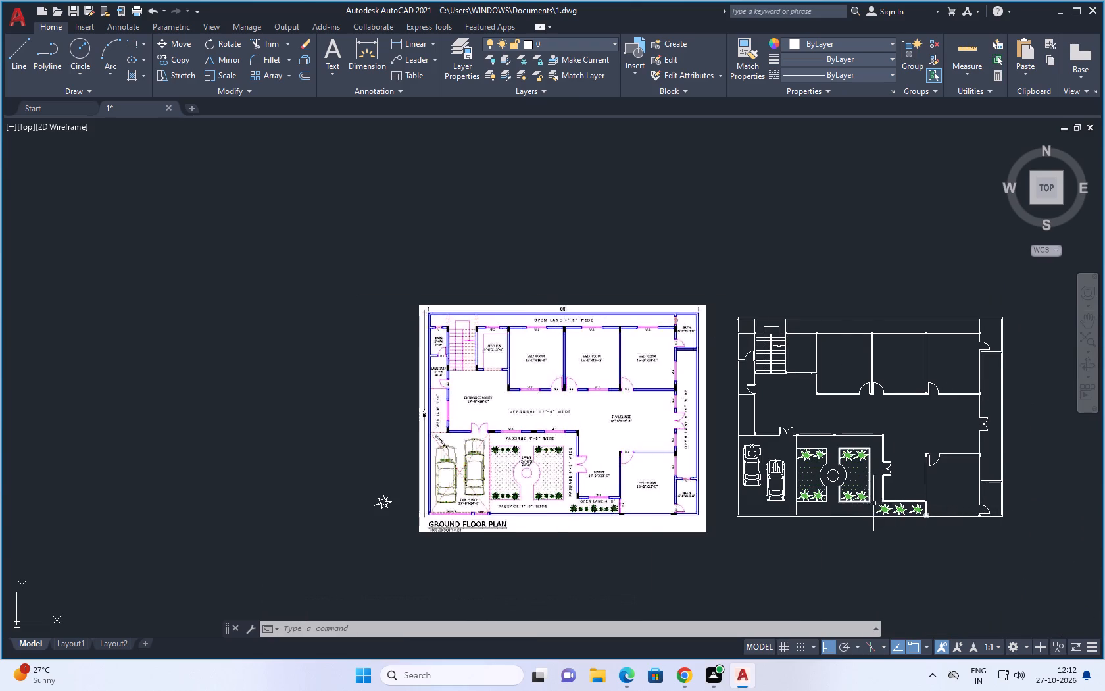
Scale the easternmost plant in the open lane south of the lobby to about half size, based at its lower-right tip.
{"action": "scroll", "coordinate": [886, 506], "scroll_direction": "up", "scroll_amount": 2}
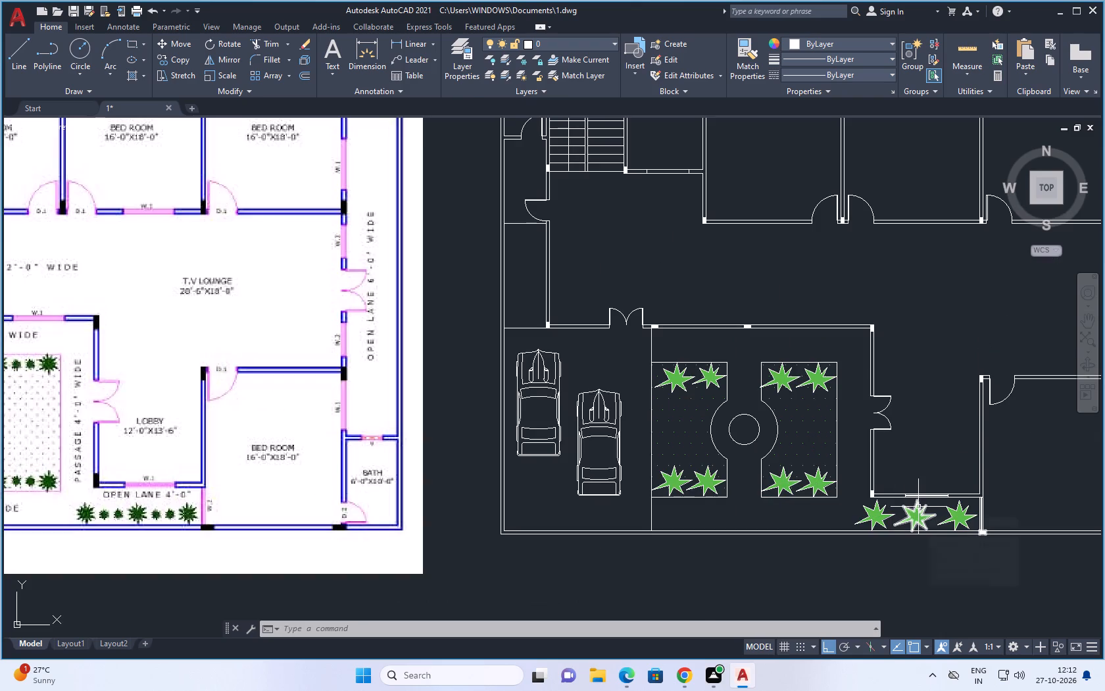
{"action": "scroll", "coordinate": [918, 507], "scroll_direction": "up", "scroll_amount": 3}
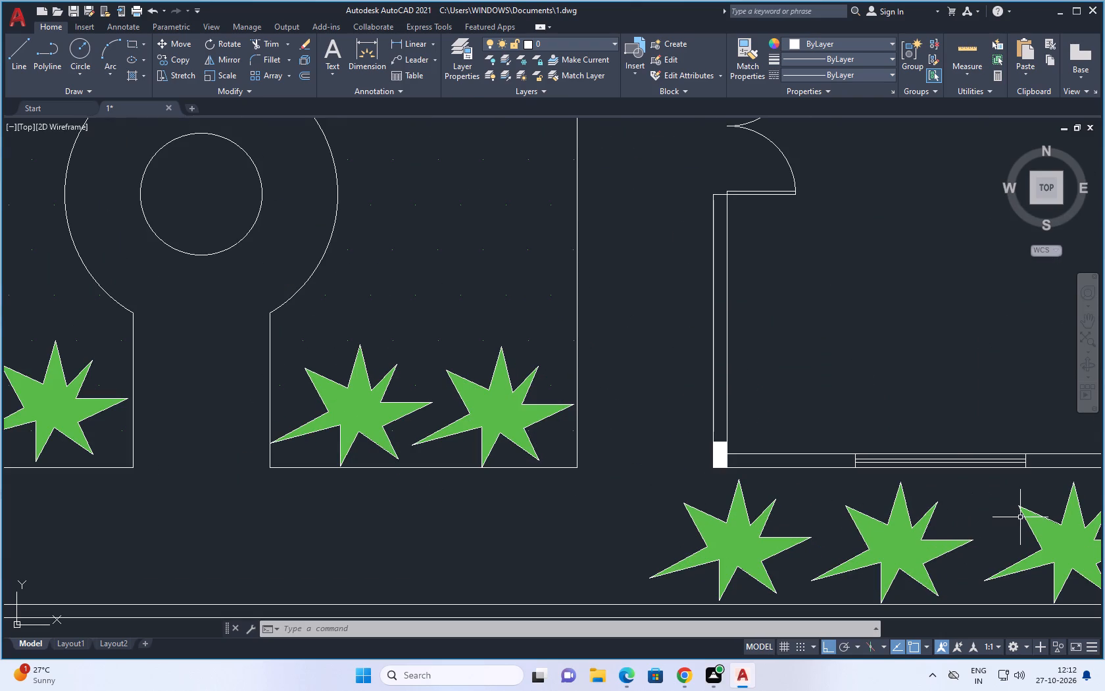
{"action": "left_click", "coordinate": [1031, 515]}
{"action": "right_click", "coordinate": [953, 492]}
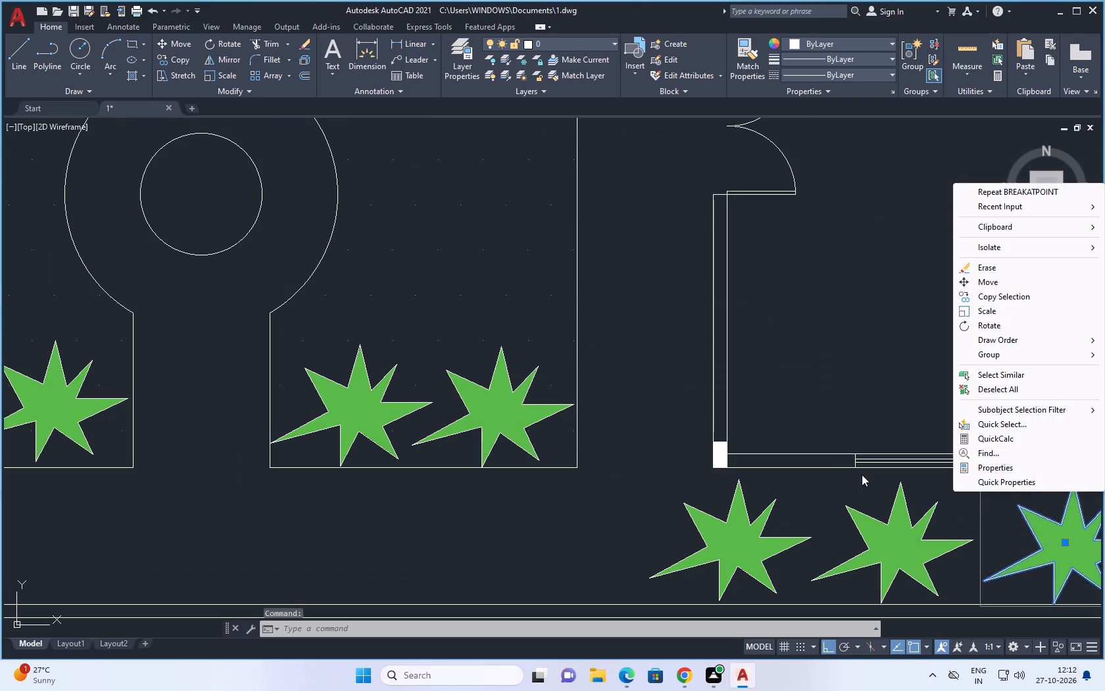
{"action": "scroll", "coordinate": [699, 433], "scroll_direction": "down", "scroll_amount": 1}
{"action": "left_click", "coordinate": [993, 314]}
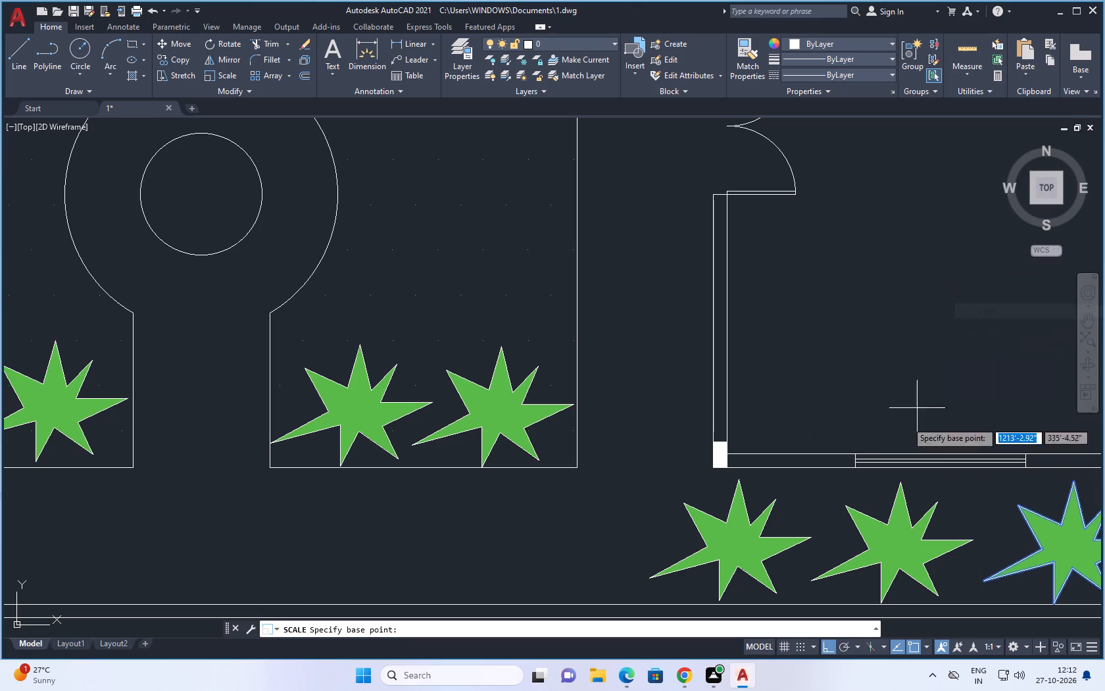
{"action": "scroll", "coordinate": [818, 428], "scroll_direction": "down", "scroll_amount": 2}
{"action": "scroll", "coordinate": [923, 473], "scroll_direction": "up", "scroll_amount": 4}
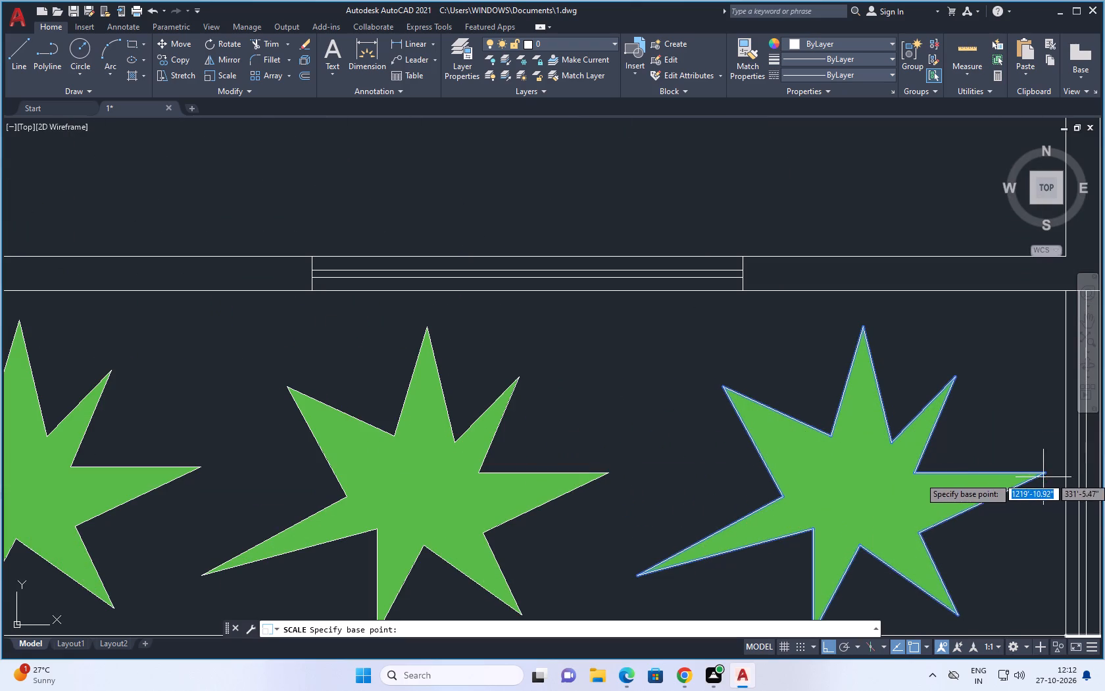
{"action": "left_click", "coordinate": [958, 612]}
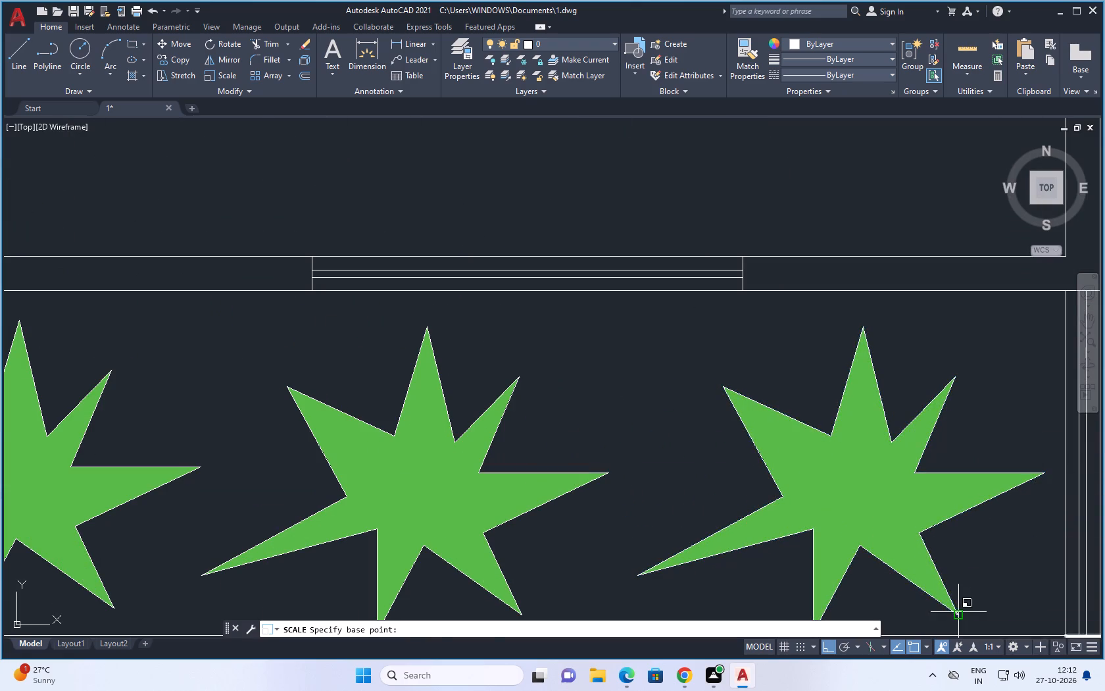
{"action": "left_click", "coordinate": [891, 506]}
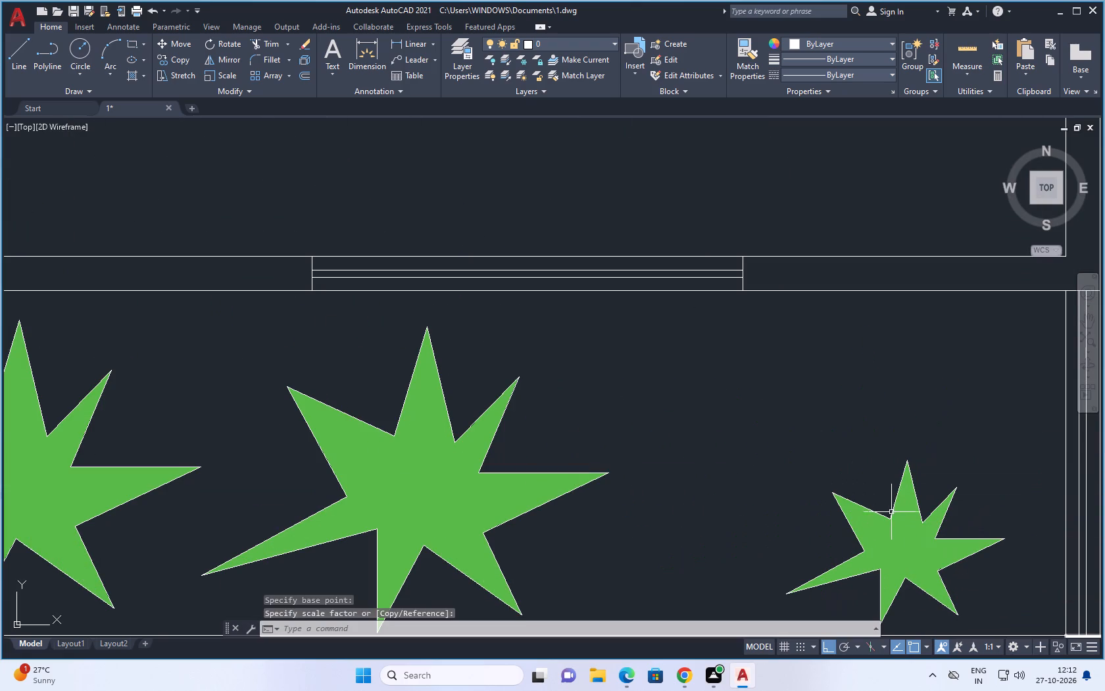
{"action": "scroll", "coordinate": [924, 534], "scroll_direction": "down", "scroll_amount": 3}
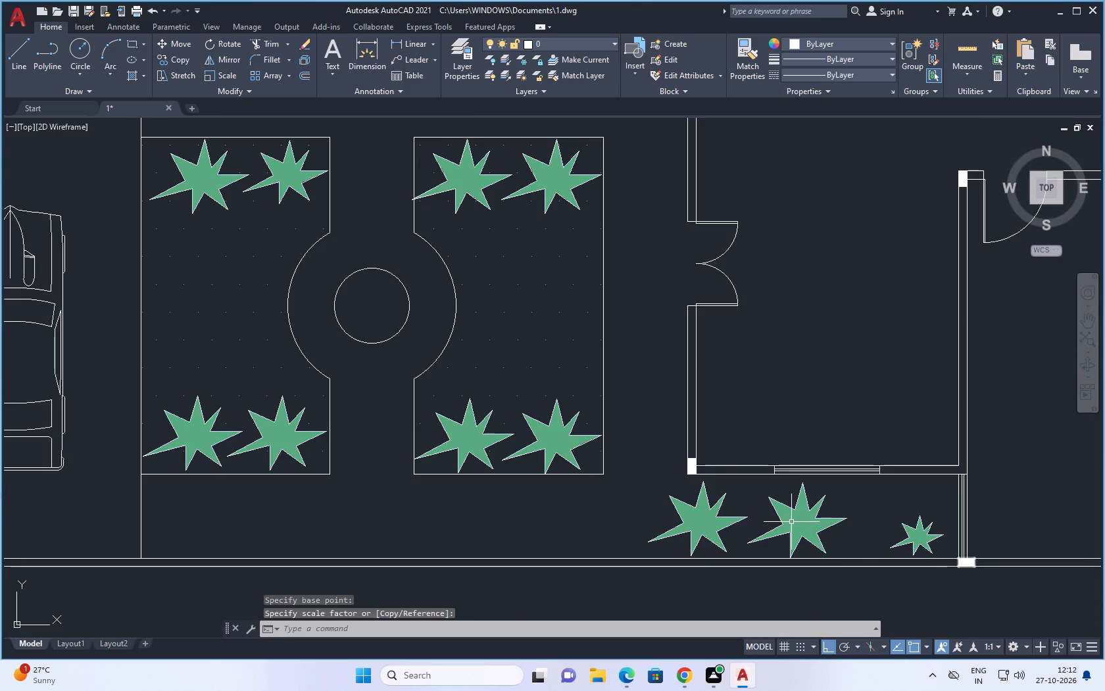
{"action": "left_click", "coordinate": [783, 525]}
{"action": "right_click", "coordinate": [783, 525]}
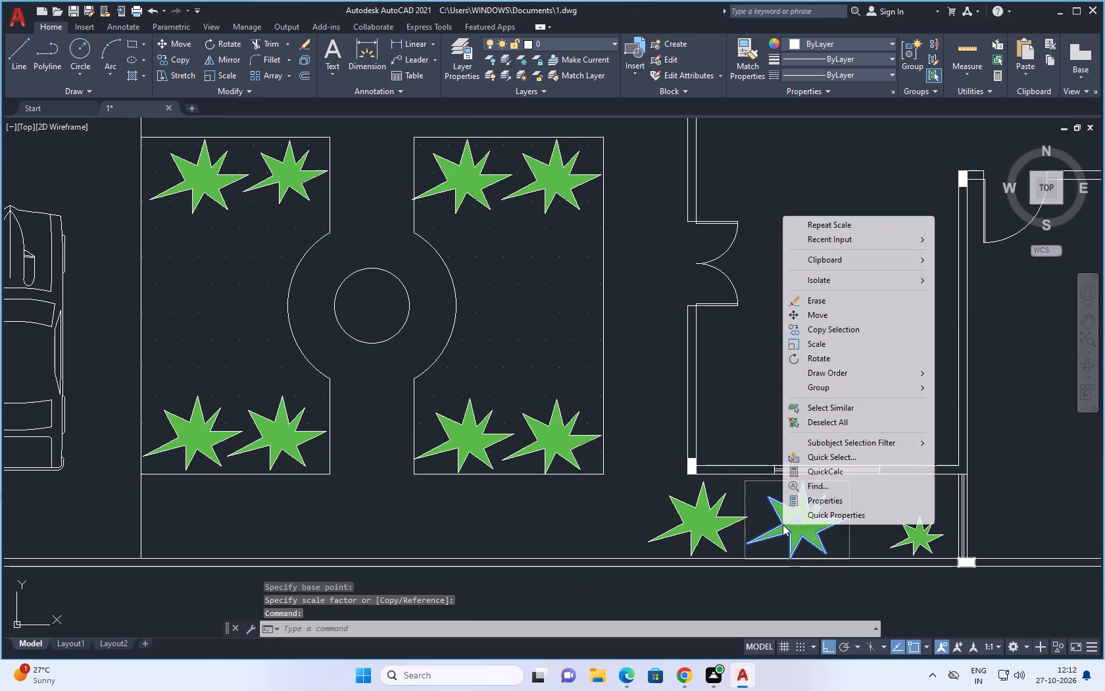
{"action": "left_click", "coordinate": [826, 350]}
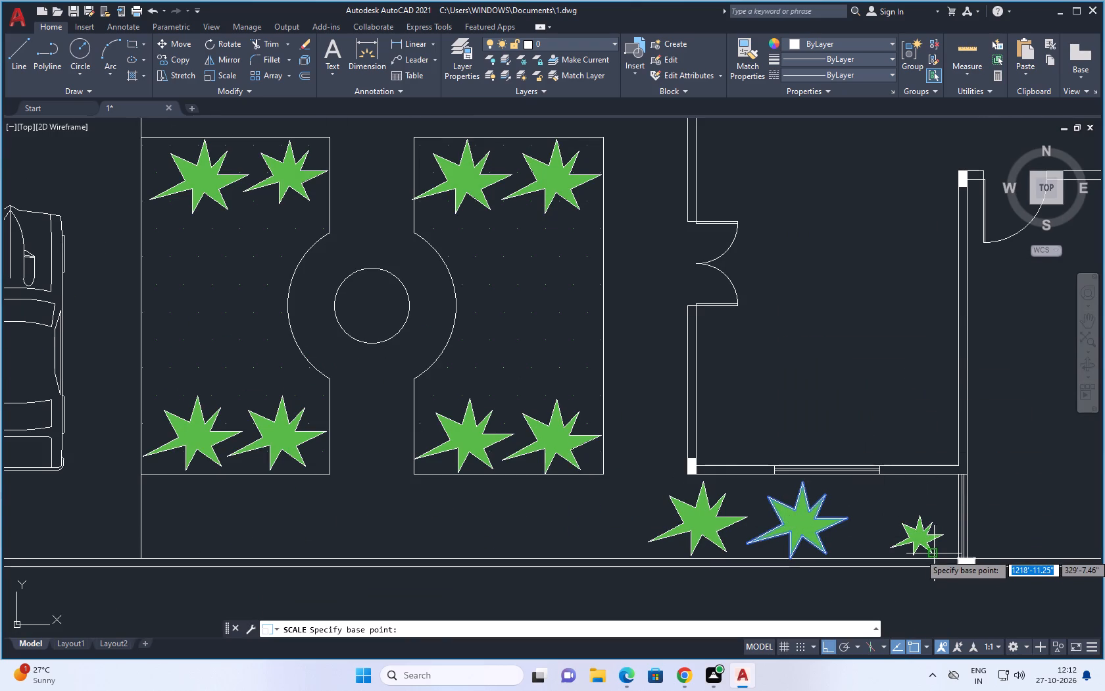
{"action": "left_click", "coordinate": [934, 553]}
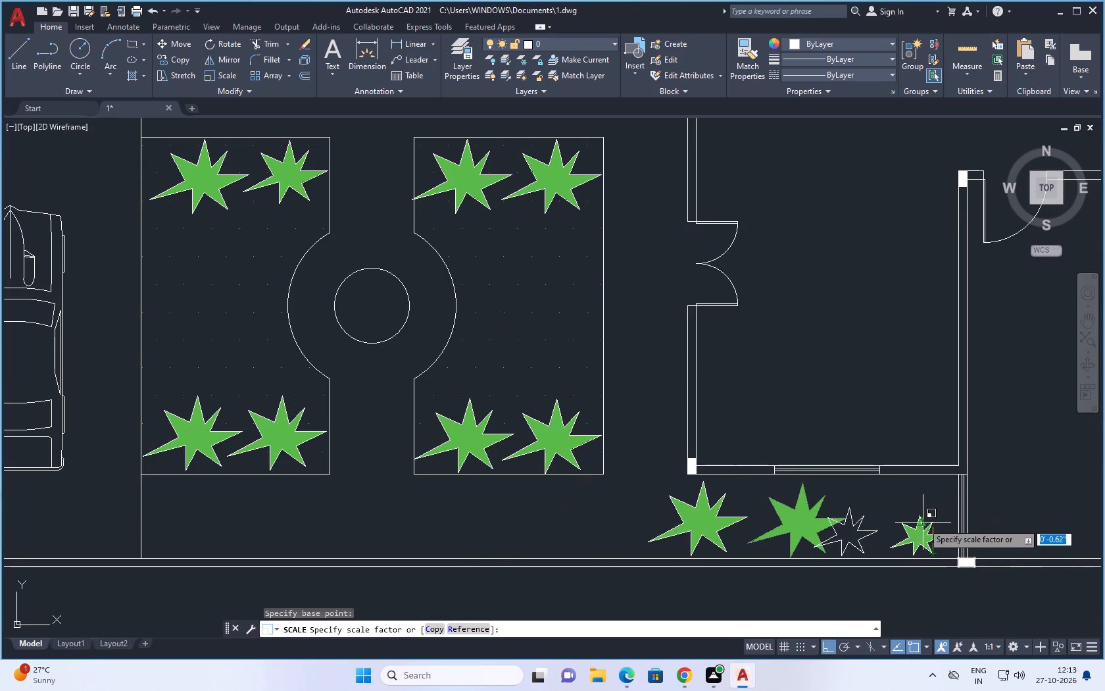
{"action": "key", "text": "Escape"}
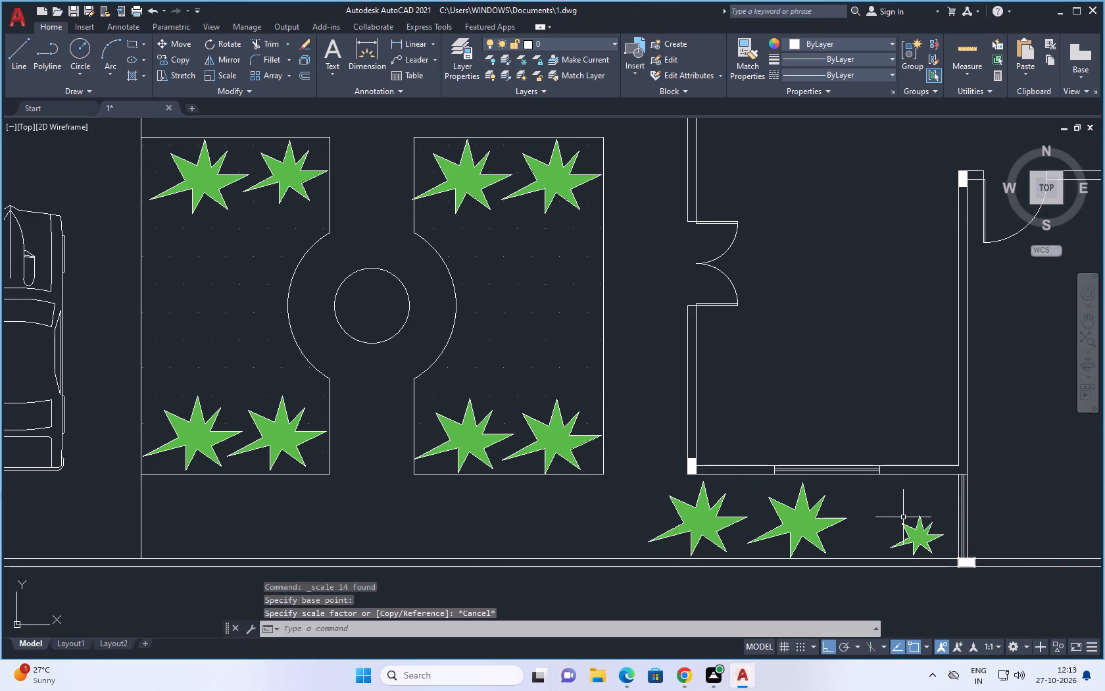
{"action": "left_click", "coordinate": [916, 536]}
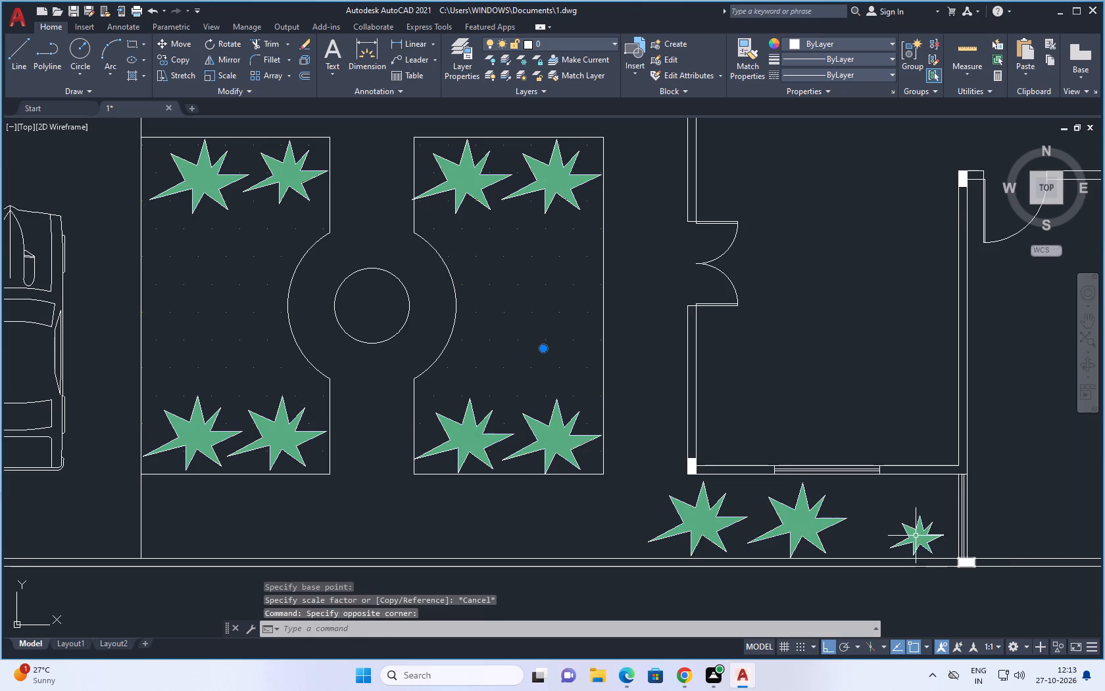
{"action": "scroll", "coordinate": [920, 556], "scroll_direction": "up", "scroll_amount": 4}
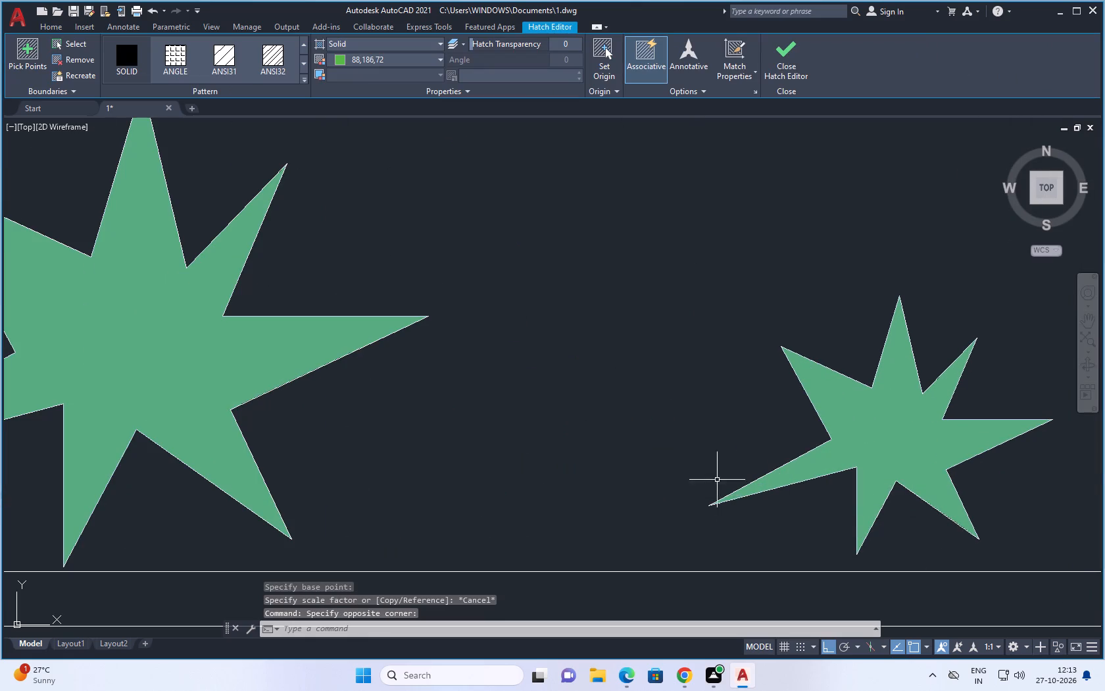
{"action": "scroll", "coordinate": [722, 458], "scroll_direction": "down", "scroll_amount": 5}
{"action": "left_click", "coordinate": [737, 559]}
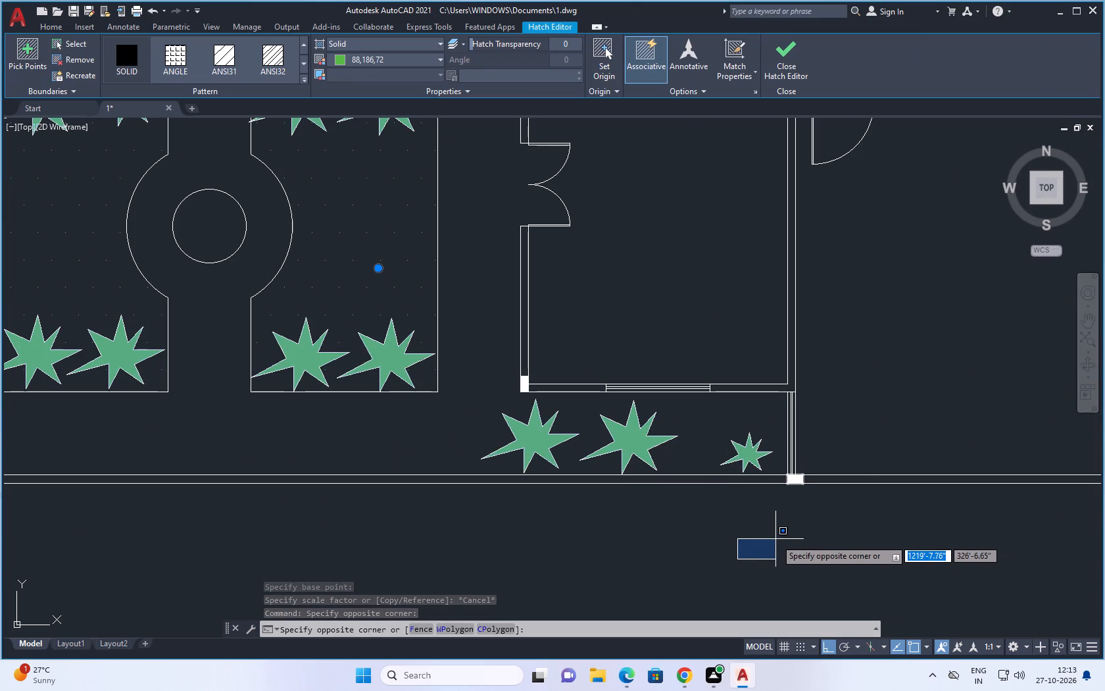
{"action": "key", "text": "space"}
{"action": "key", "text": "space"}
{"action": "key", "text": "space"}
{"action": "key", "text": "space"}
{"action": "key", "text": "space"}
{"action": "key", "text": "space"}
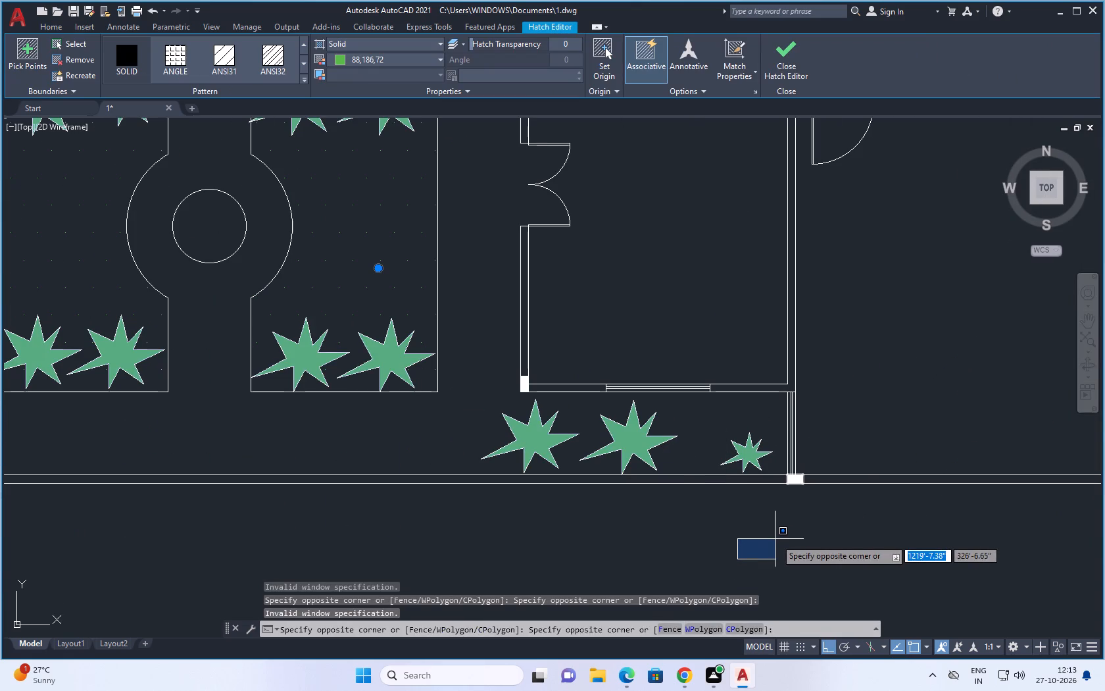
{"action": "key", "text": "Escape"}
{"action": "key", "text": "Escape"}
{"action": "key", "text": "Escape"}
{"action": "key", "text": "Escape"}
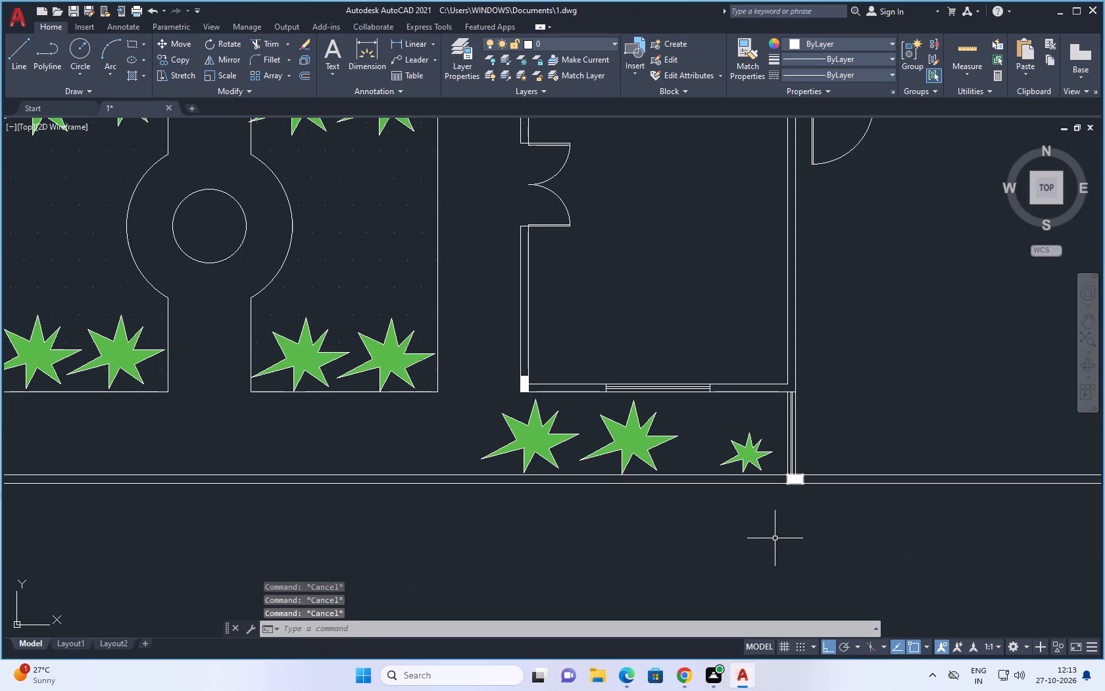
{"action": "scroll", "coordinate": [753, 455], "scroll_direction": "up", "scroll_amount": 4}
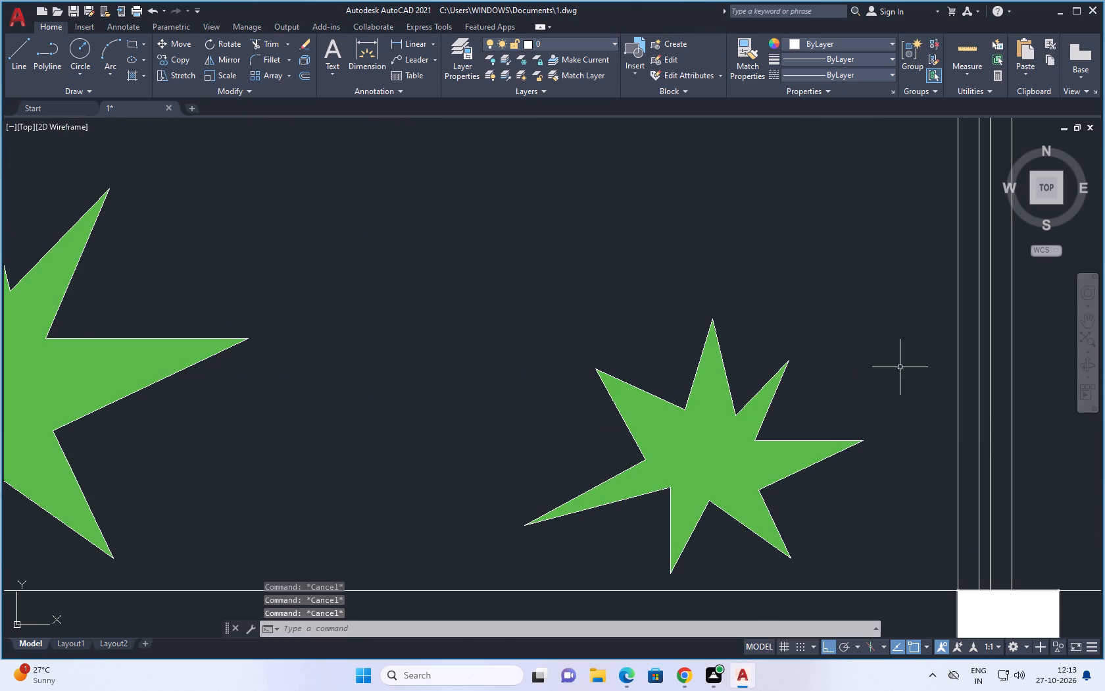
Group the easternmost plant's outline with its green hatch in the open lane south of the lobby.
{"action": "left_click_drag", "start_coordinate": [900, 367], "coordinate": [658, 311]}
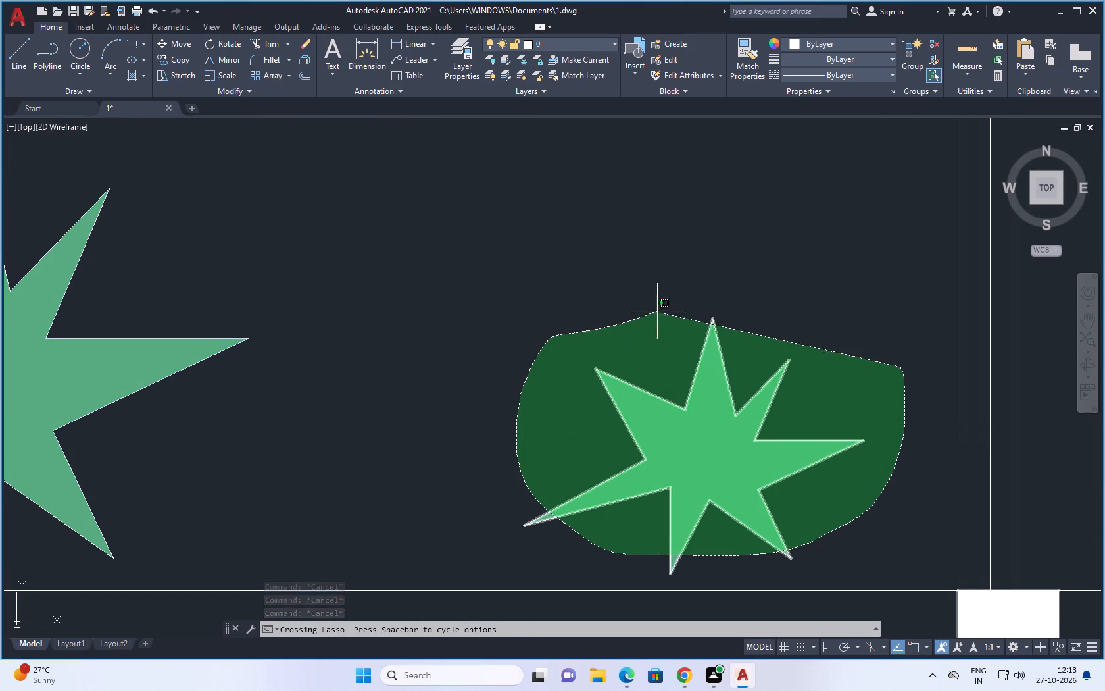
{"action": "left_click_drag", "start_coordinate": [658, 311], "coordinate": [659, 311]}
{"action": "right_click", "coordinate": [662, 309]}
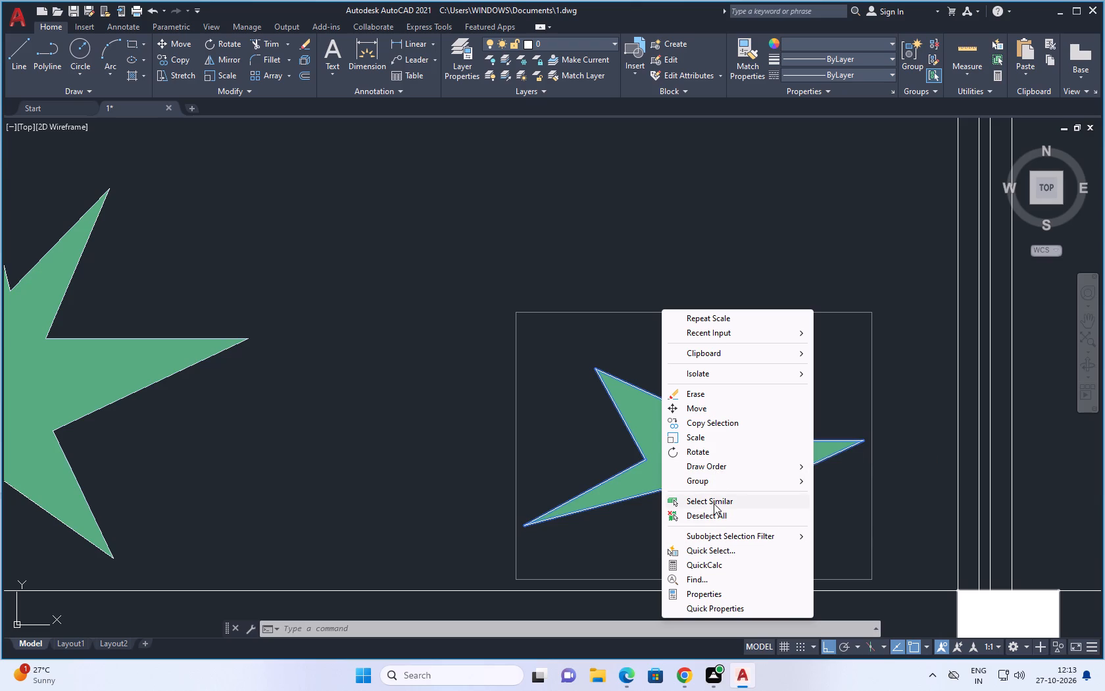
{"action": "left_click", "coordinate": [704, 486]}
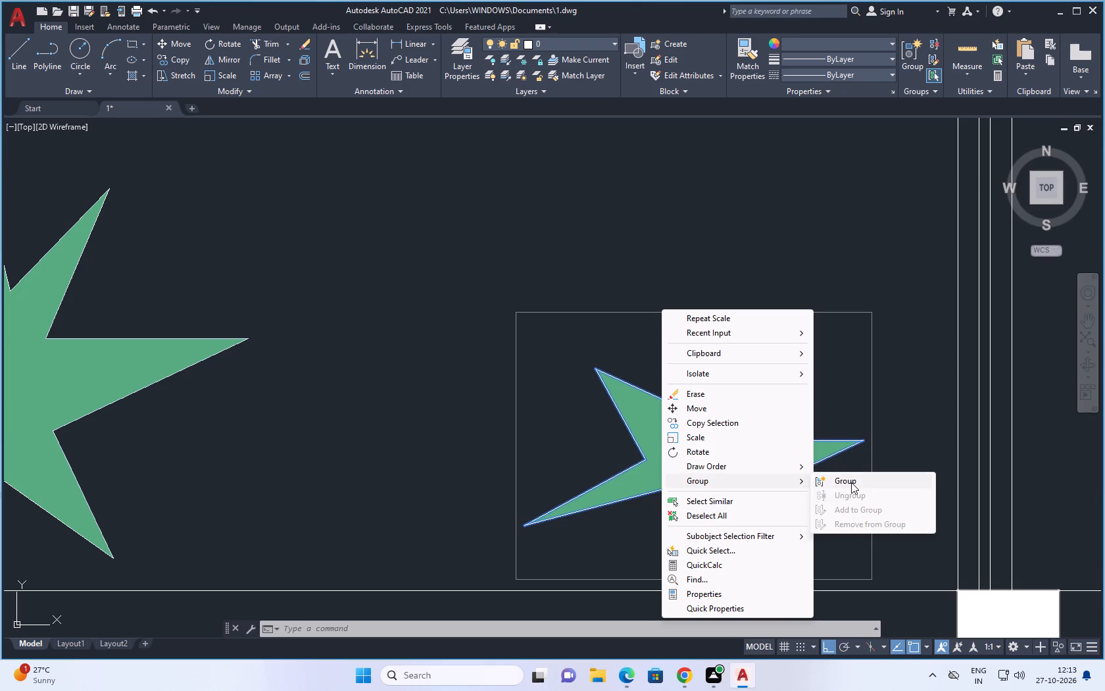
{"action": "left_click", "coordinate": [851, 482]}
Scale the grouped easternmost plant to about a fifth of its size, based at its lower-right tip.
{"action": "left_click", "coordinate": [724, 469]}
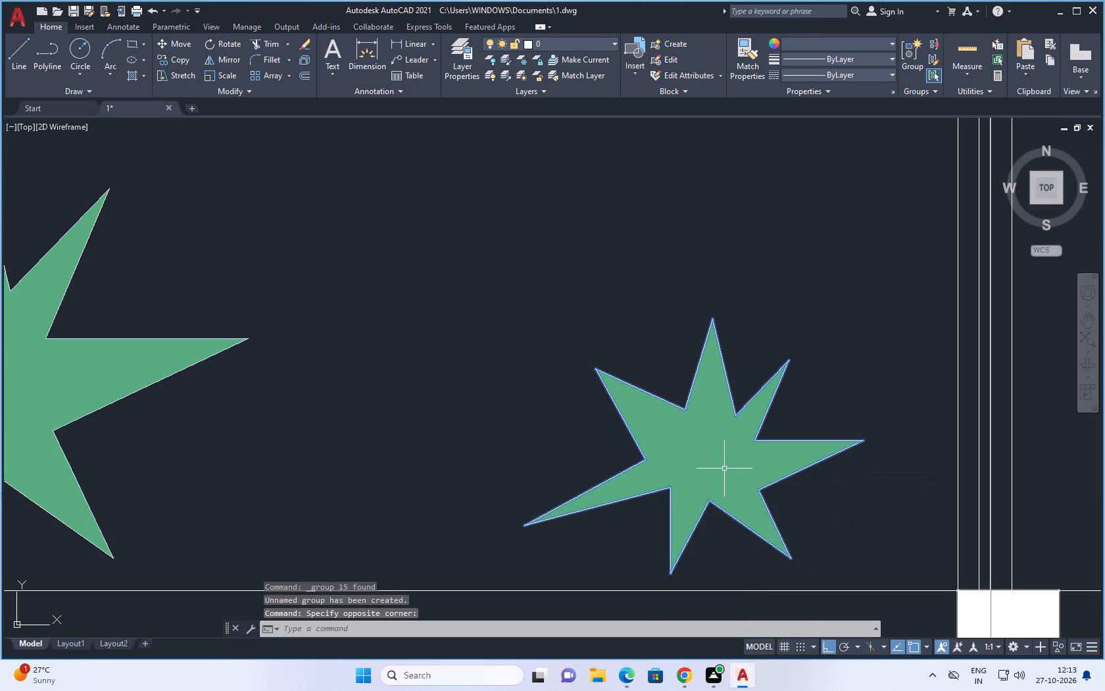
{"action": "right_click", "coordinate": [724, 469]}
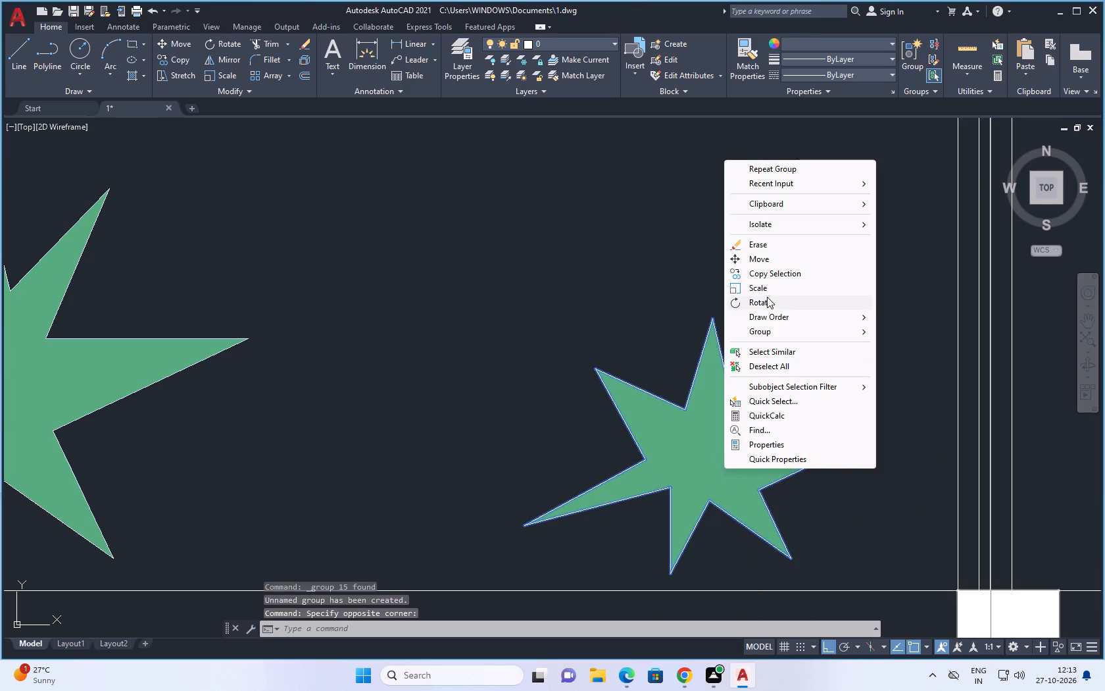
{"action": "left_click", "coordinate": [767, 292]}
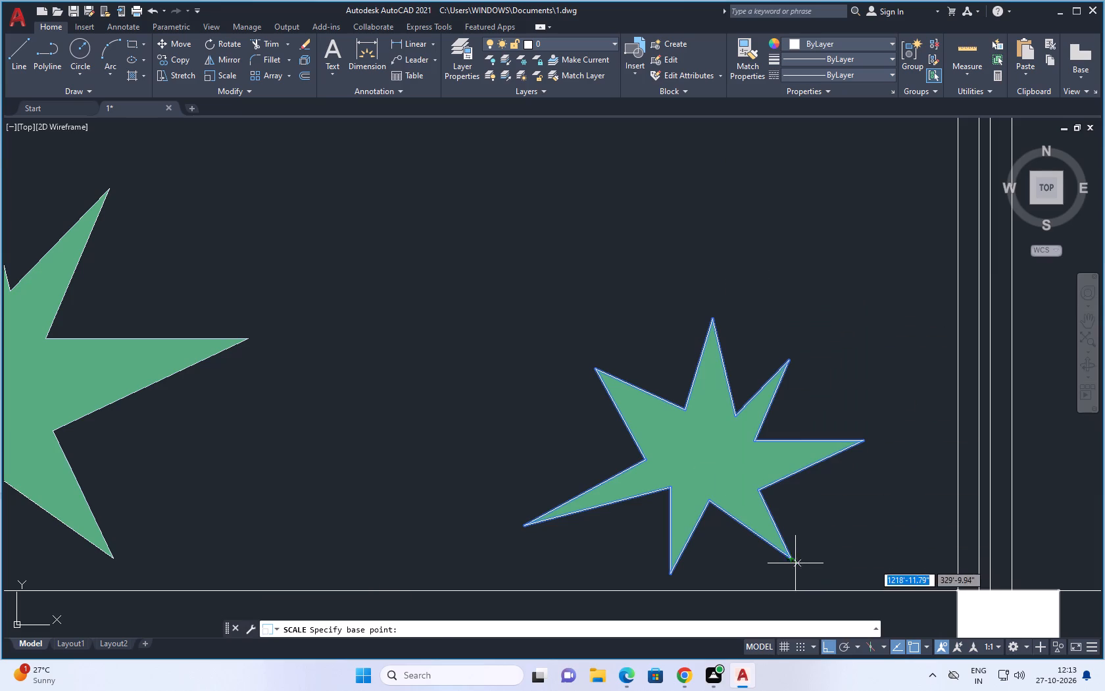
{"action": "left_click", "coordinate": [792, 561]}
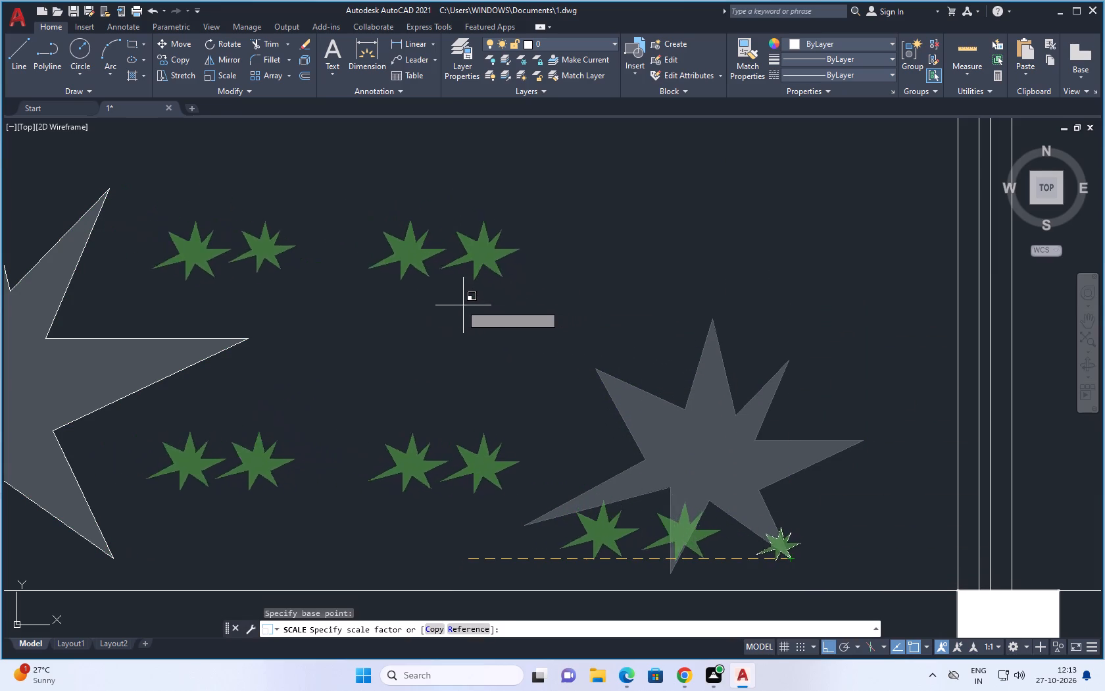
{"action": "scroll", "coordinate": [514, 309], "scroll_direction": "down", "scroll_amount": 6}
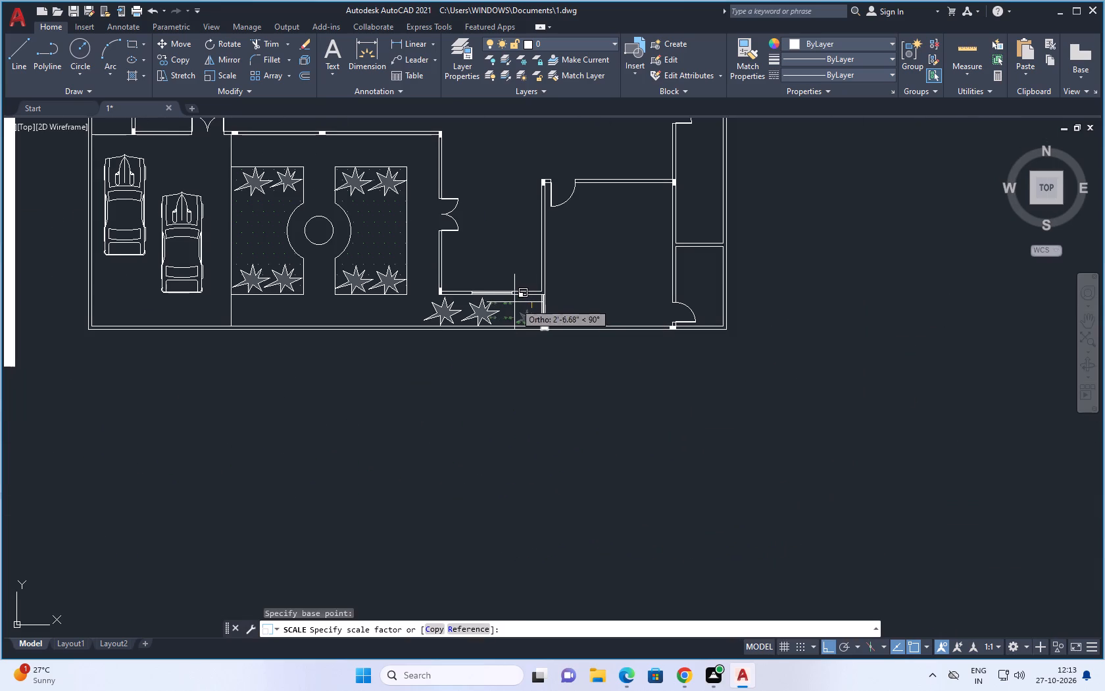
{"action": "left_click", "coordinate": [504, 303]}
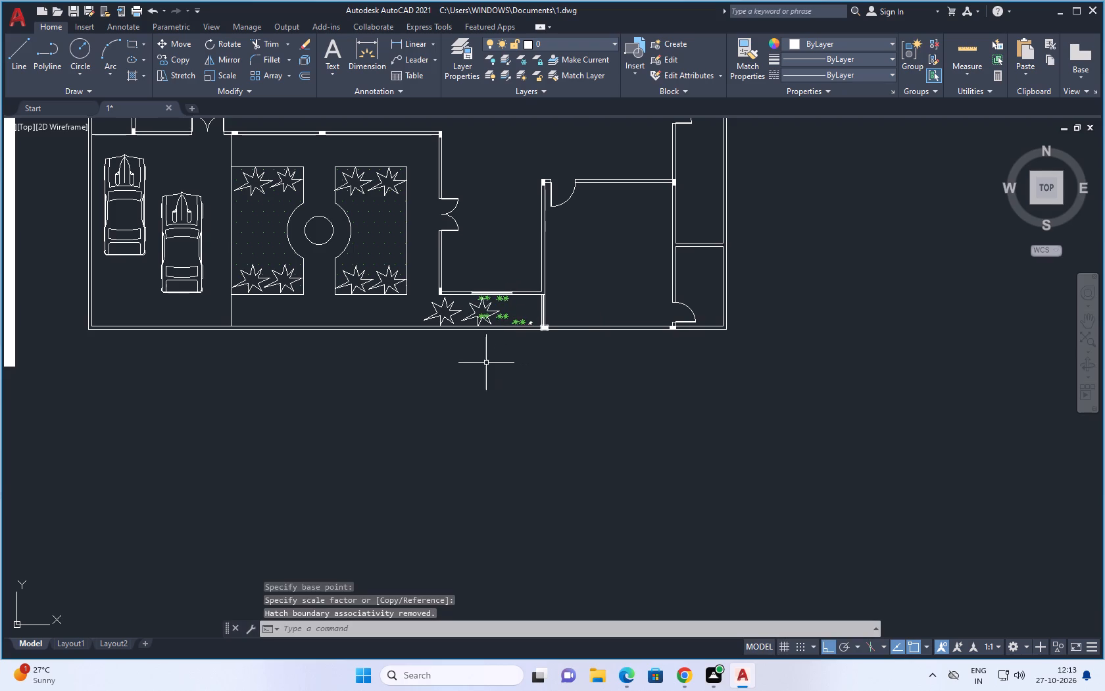
Undo the grouping and both scalings of the easternmost plant in the open lane.
{"action": "scroll", "coordinate": [489, 316], "scroll_direction": "up", "scroll_amount": 3}
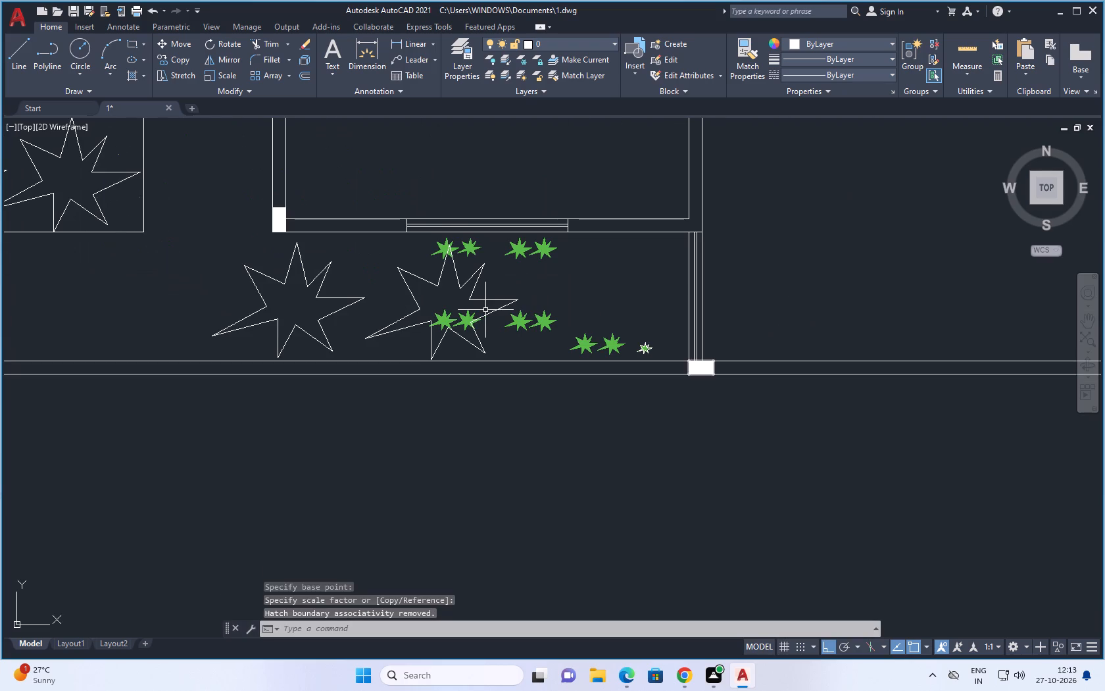
{"action": "key", "text": "ctrl+z"}
{"action": "key", "text": "ctrl+z"}
{"action": "key", "text": "ctrl+z"}
{"action": "key", "text": "ctrl+z"}
{"action": "key", "text": "ctrl+z"}
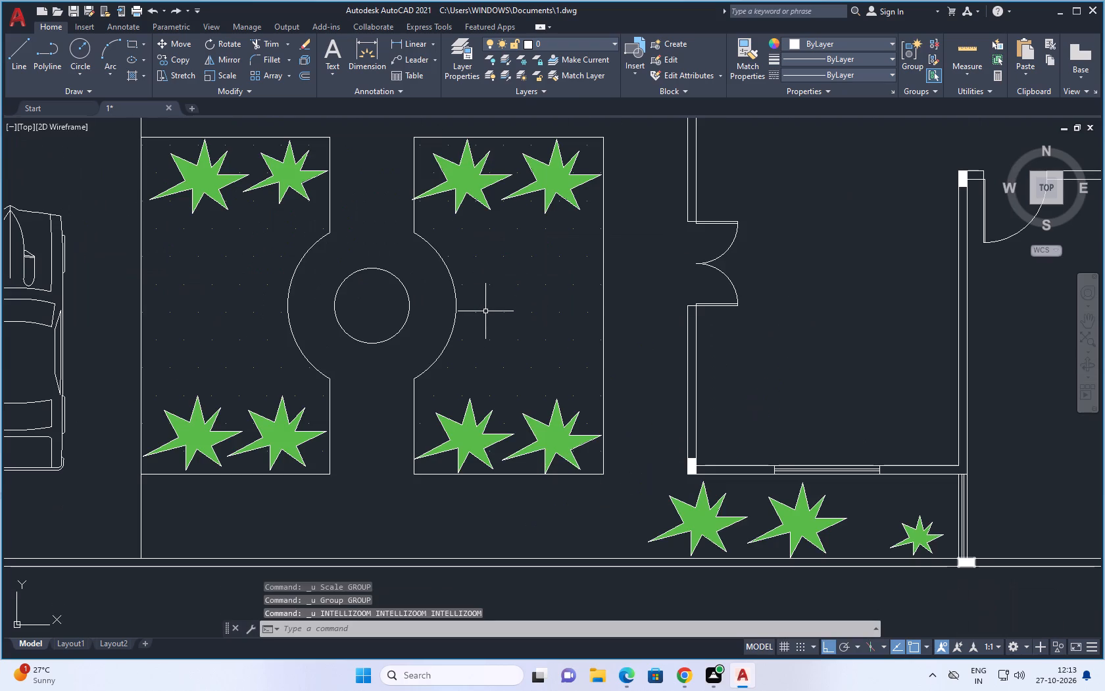
{"action": "key", "text": "ctrl+z"}
{"action": "key", "text": "ctrl+z"}
{"action": "key", "text": "ctrl+z"}
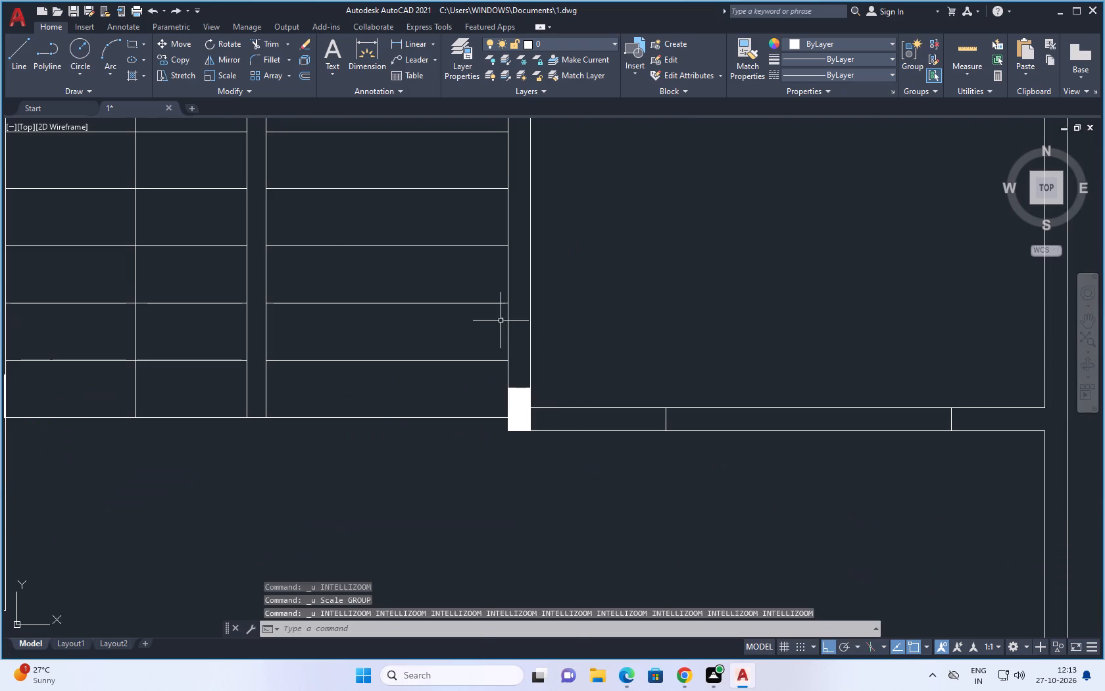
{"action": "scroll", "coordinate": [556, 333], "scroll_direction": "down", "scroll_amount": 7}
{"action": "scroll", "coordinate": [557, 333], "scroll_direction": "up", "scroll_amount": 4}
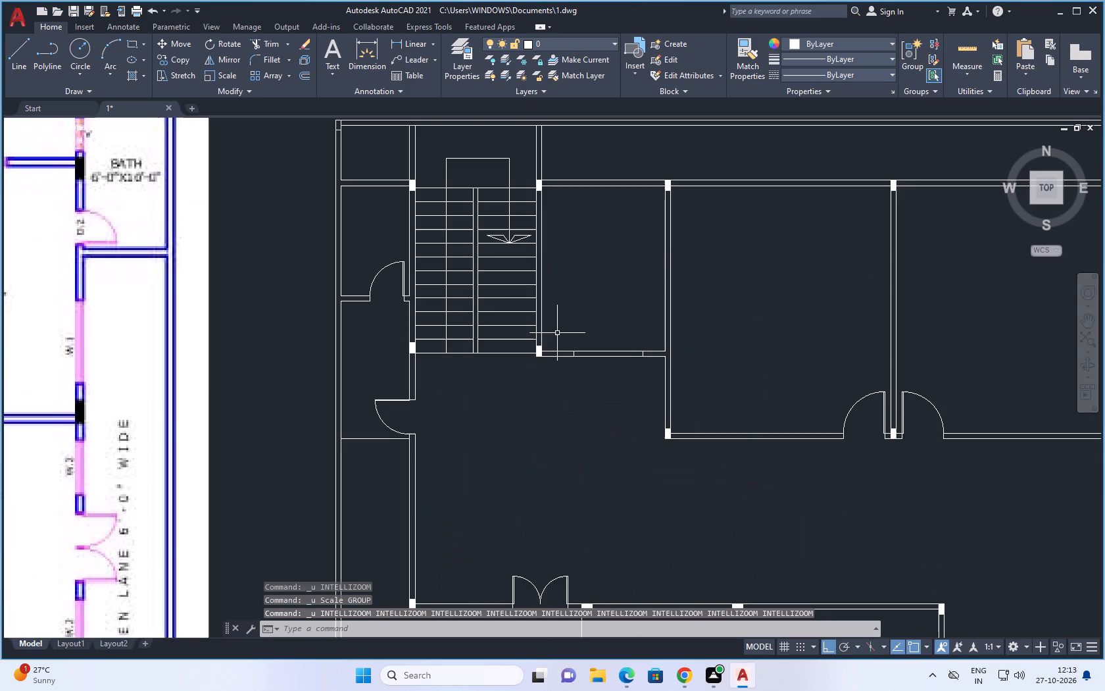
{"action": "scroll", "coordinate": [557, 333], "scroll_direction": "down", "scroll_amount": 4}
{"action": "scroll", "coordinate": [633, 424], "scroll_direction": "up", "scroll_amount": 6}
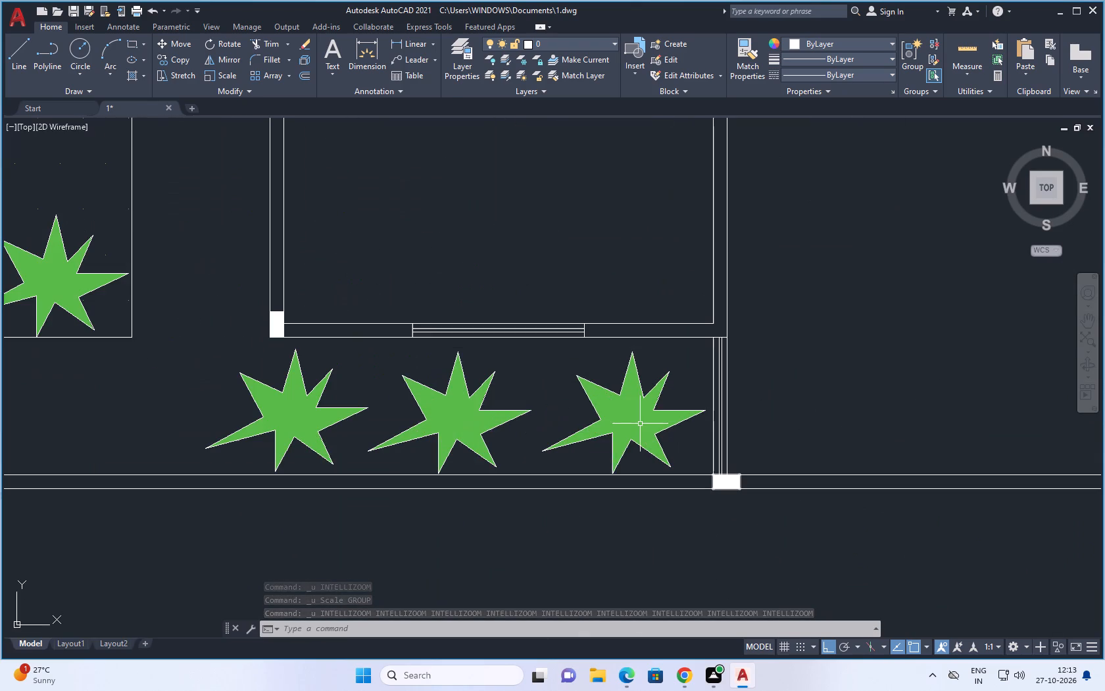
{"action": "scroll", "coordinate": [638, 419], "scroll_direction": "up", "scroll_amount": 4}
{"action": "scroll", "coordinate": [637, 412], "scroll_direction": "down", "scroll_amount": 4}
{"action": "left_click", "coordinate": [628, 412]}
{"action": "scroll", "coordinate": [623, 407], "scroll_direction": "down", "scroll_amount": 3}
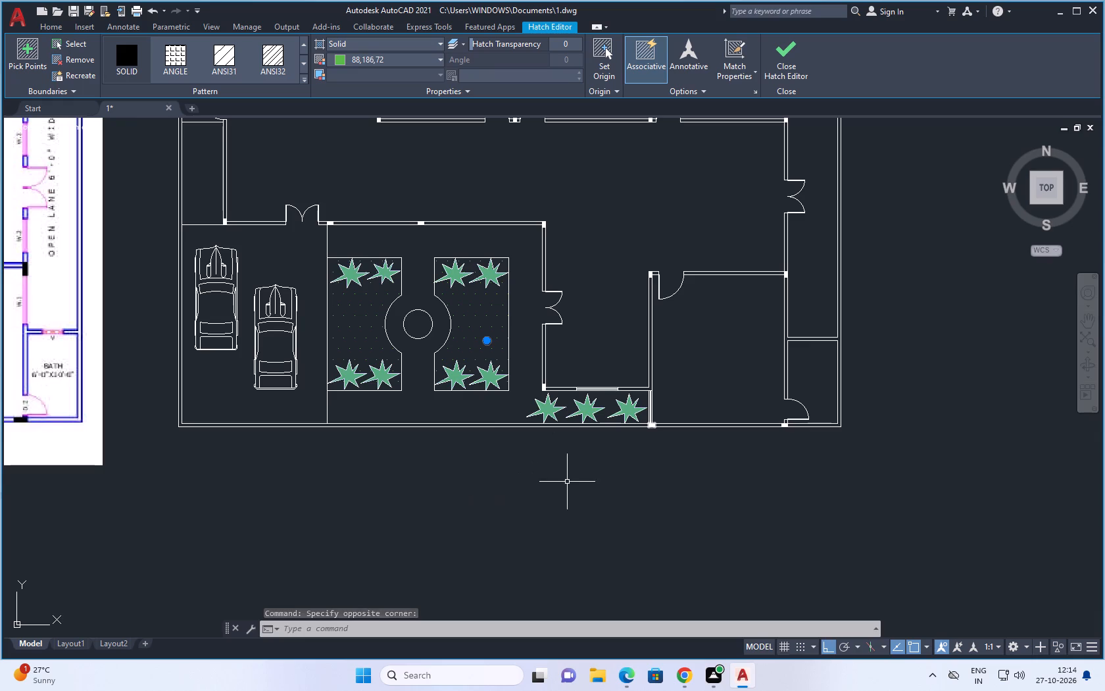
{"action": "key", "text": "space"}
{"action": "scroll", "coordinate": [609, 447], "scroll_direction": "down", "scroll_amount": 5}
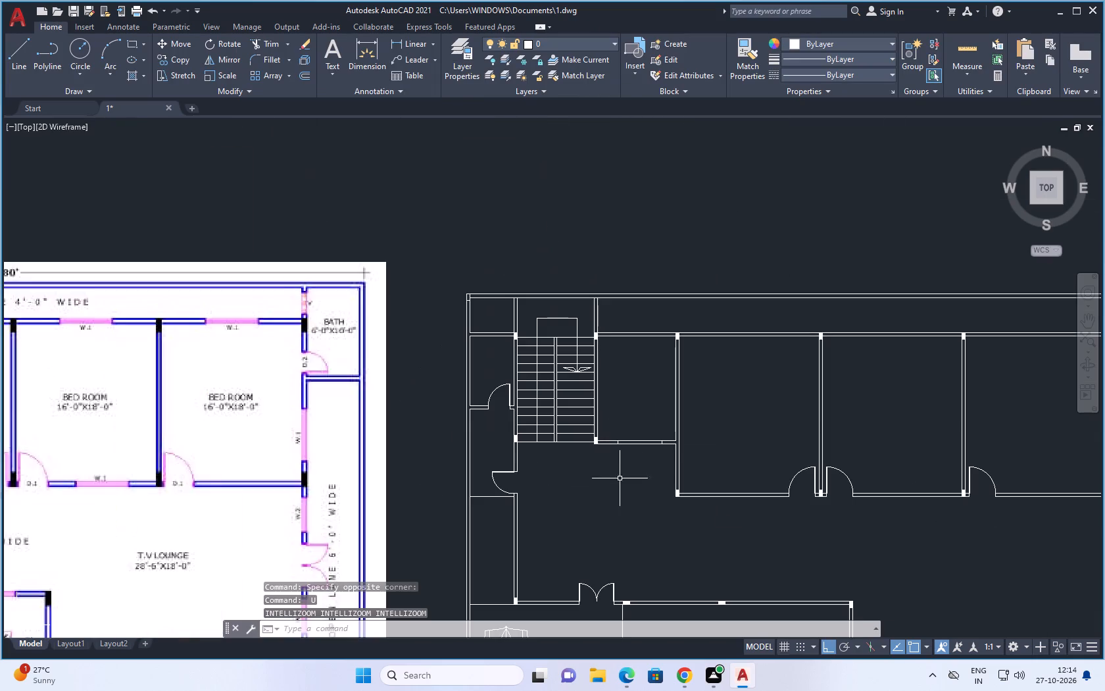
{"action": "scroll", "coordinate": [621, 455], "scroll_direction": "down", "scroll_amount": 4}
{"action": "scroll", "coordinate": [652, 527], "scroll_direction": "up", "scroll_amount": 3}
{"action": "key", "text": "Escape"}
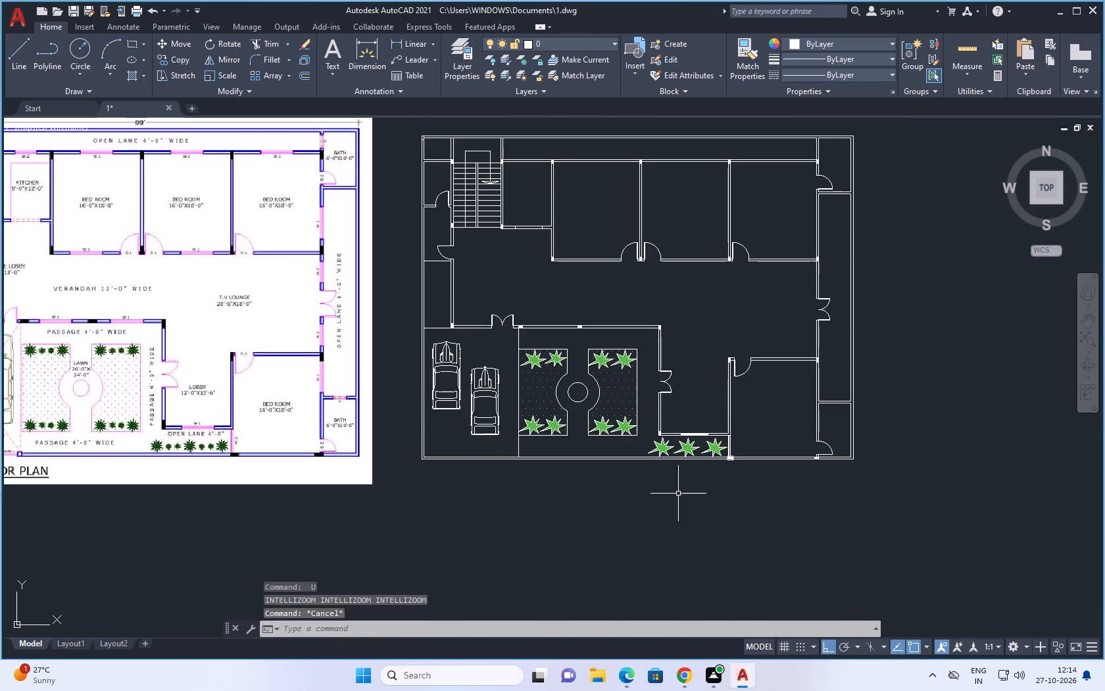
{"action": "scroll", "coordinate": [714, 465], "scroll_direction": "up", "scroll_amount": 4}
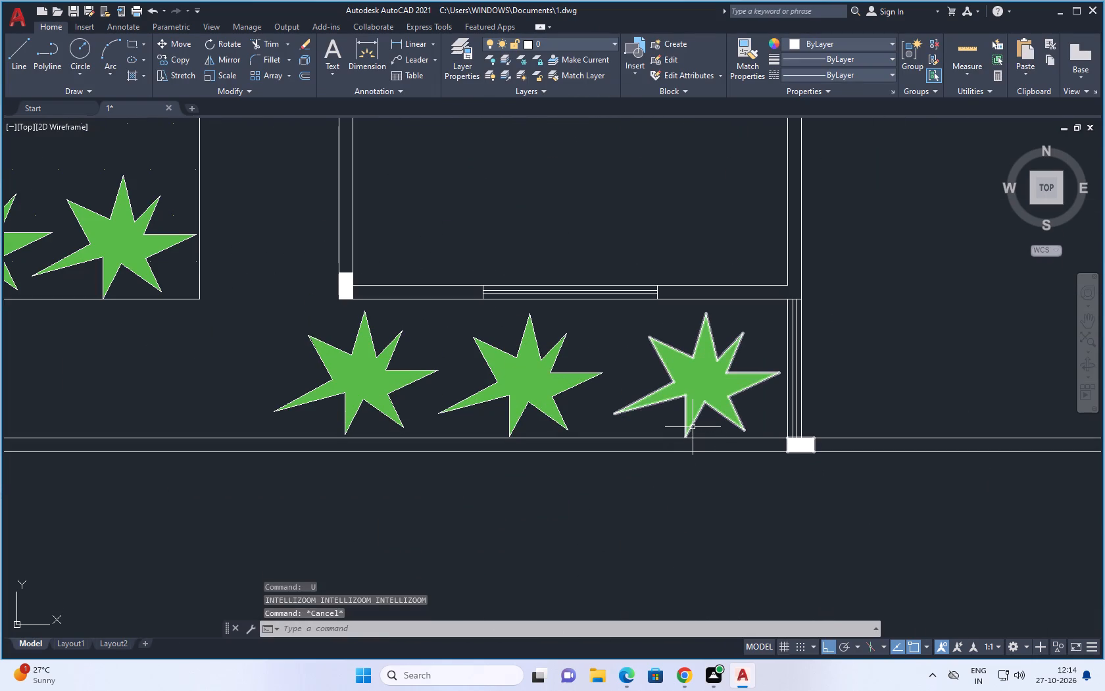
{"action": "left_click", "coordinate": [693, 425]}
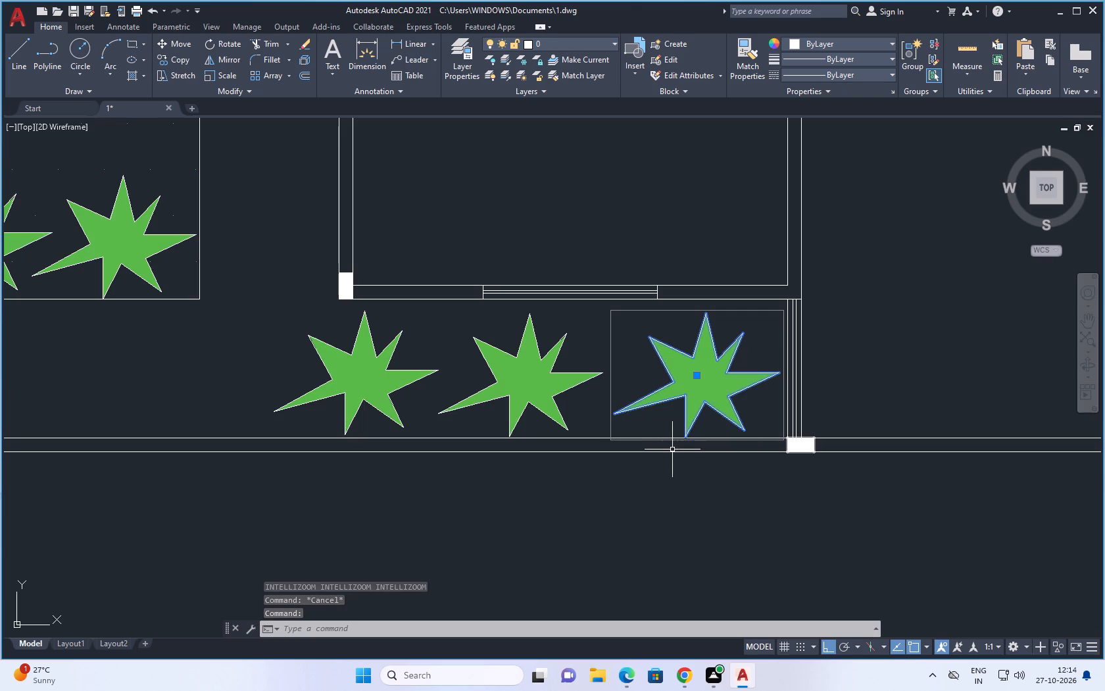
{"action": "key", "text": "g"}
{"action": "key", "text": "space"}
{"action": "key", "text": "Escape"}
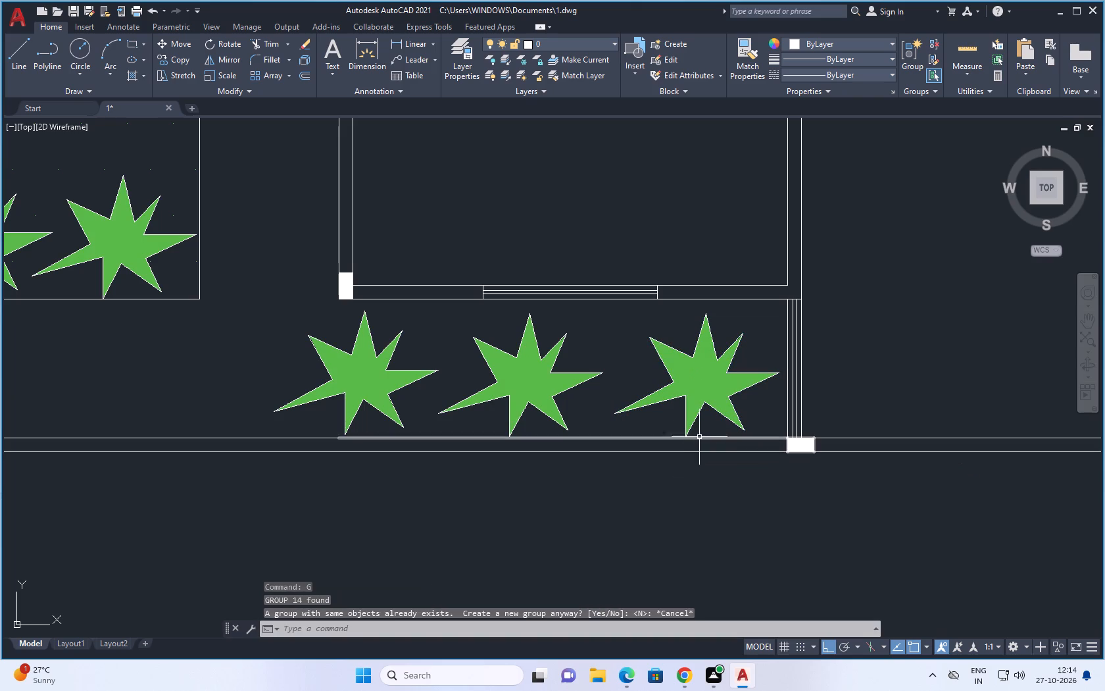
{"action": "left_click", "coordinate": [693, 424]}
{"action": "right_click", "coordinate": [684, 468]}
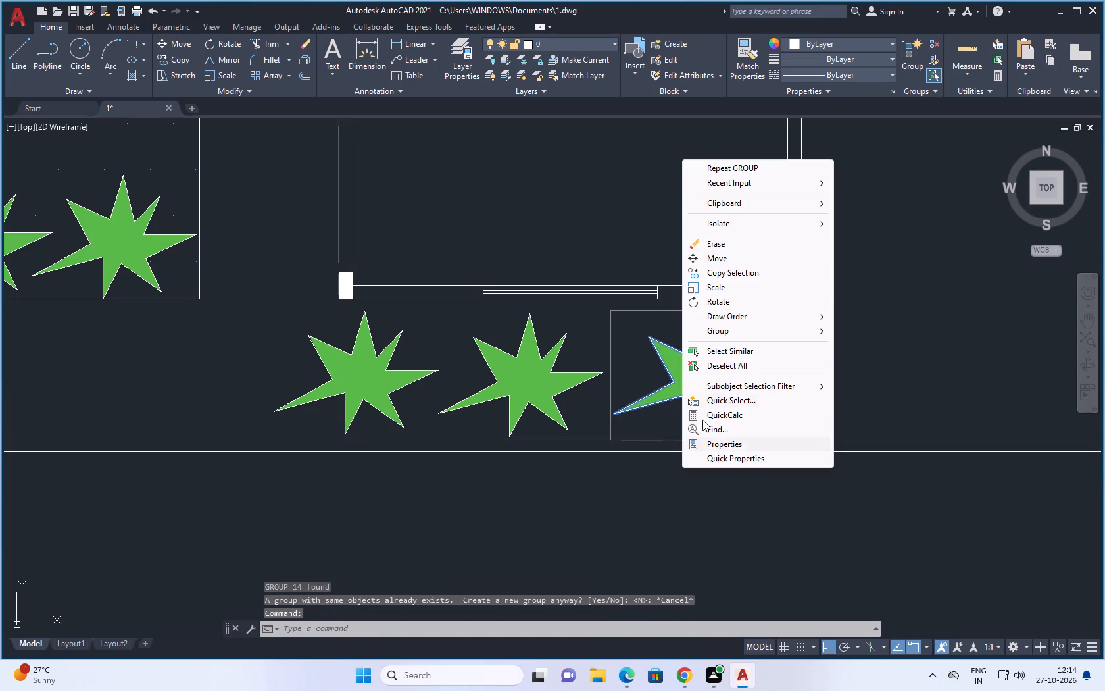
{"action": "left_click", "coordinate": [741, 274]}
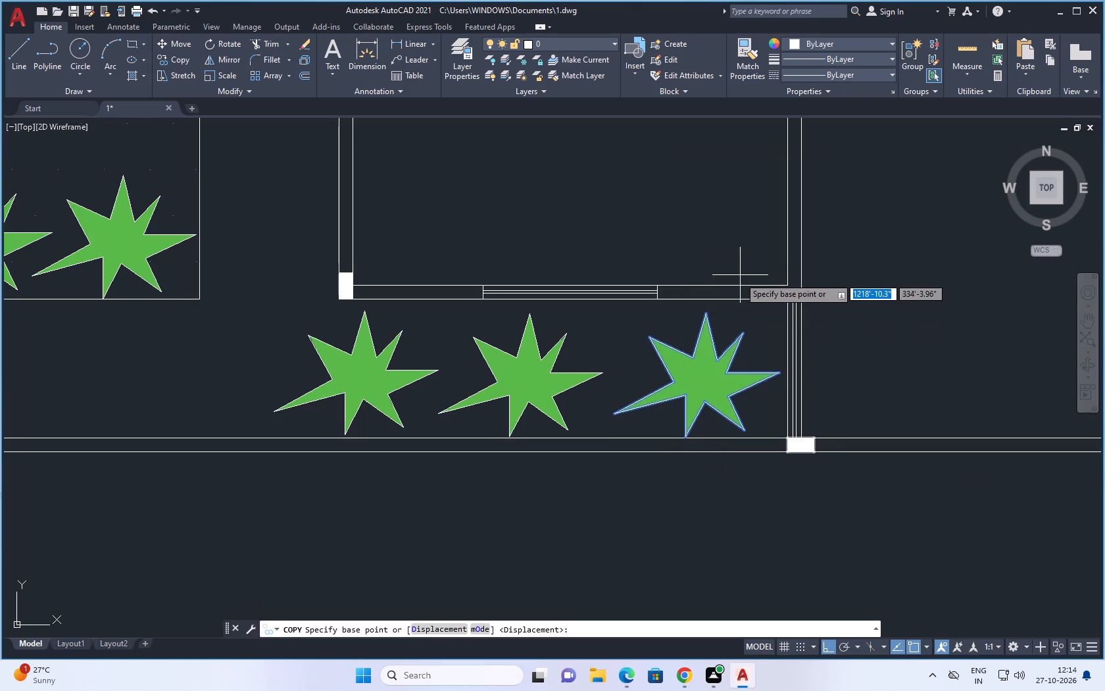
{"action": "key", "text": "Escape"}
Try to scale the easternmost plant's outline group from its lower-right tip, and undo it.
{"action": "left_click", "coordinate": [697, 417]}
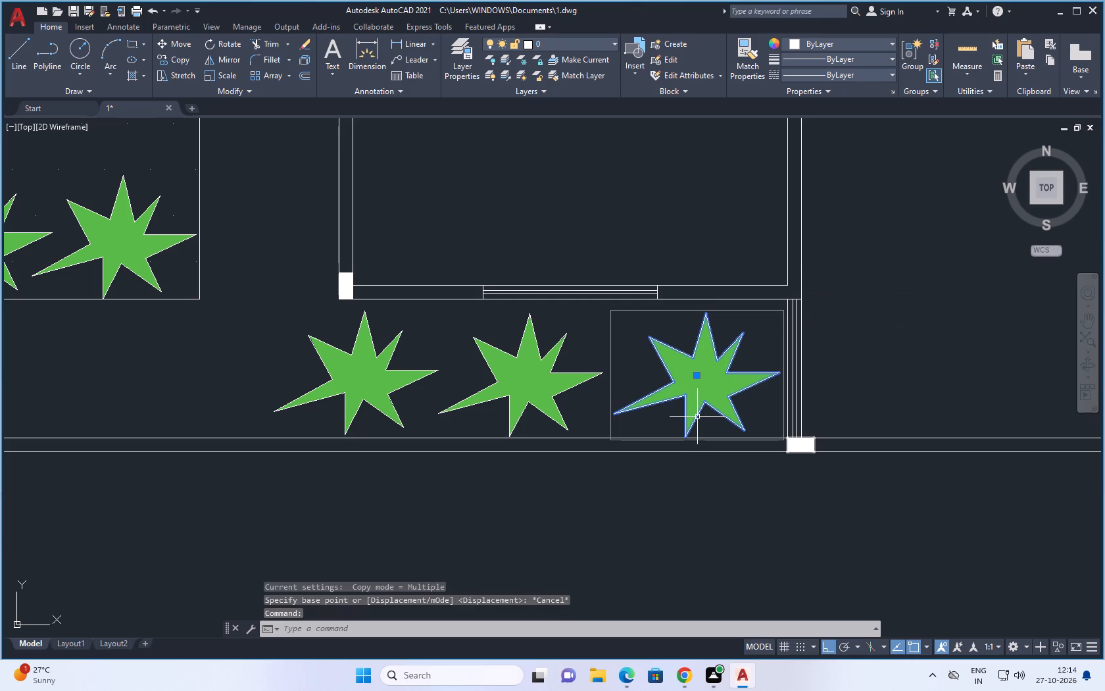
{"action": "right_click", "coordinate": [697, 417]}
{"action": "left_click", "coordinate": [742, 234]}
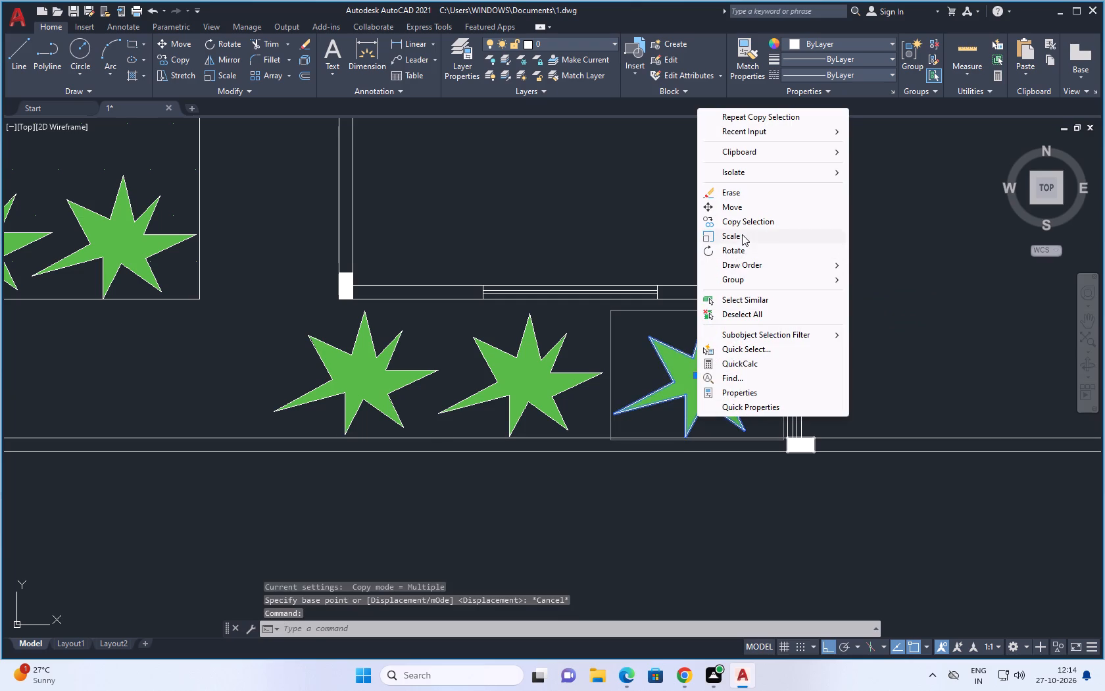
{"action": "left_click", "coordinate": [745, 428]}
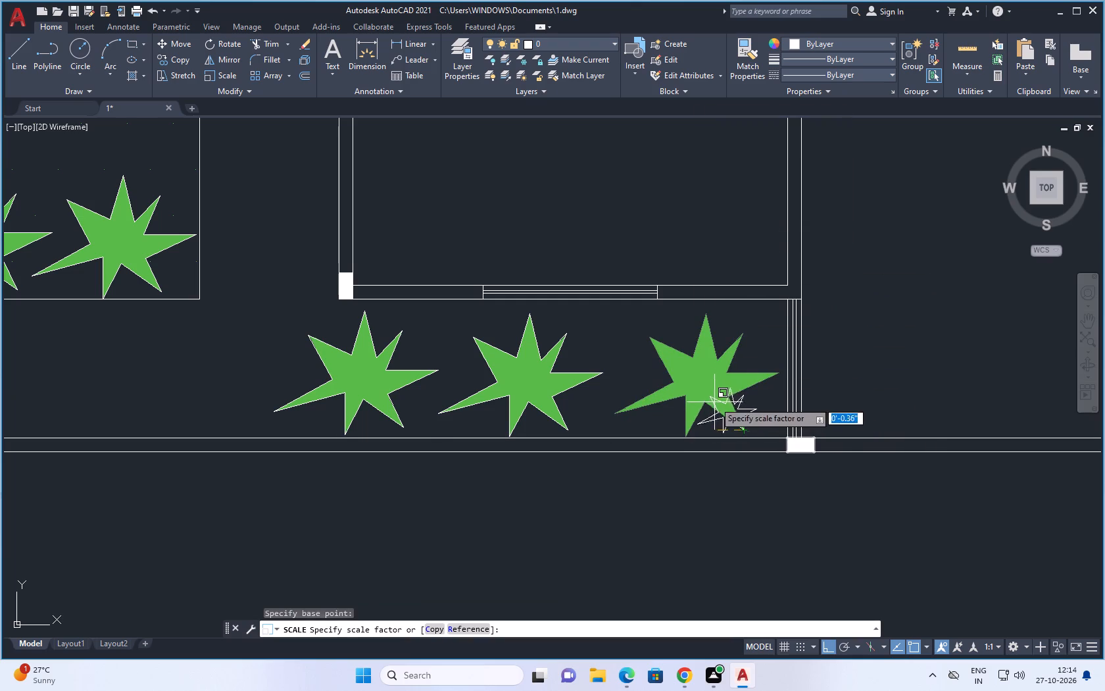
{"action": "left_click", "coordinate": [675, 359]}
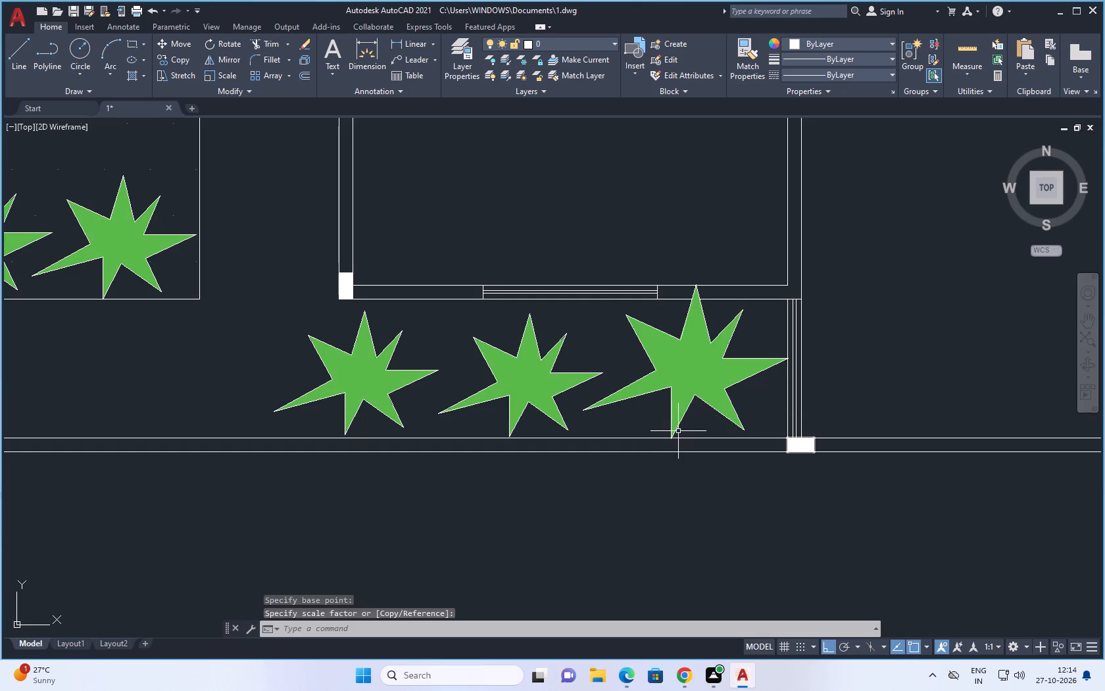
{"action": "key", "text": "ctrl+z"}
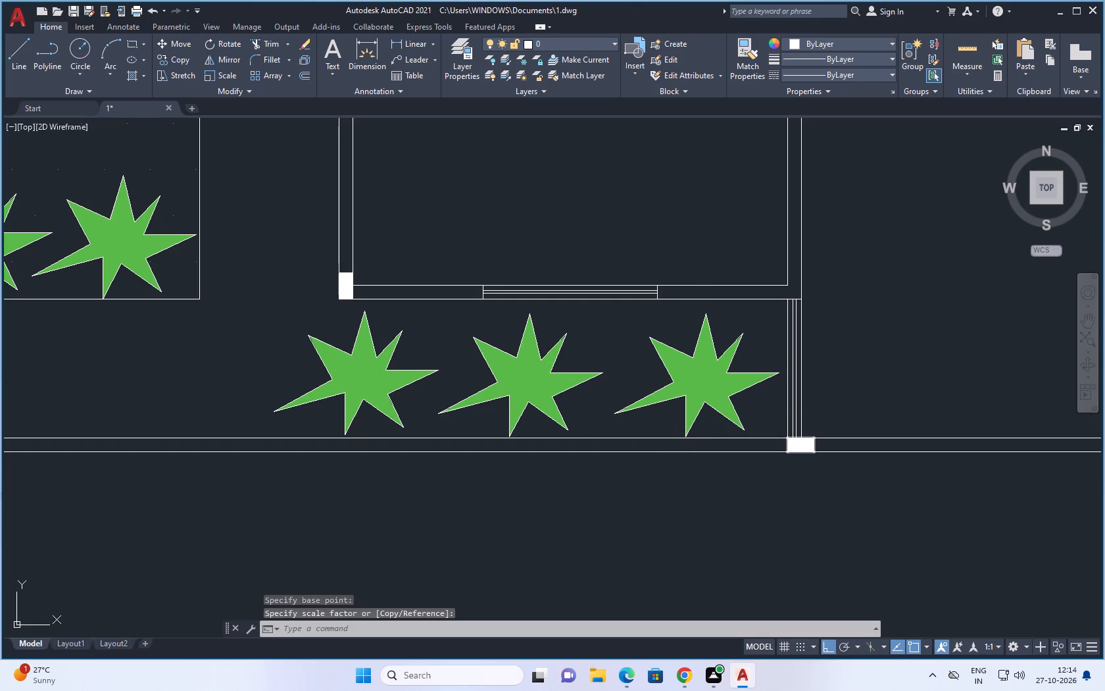
Scale the easternmost plant in the open lane to about two thirds of its size, based at its lower-right tip.
{"action": "left_click", "coordinate": [677, 349]}
{"action": "right_click", "coordinate": [677, 348]}
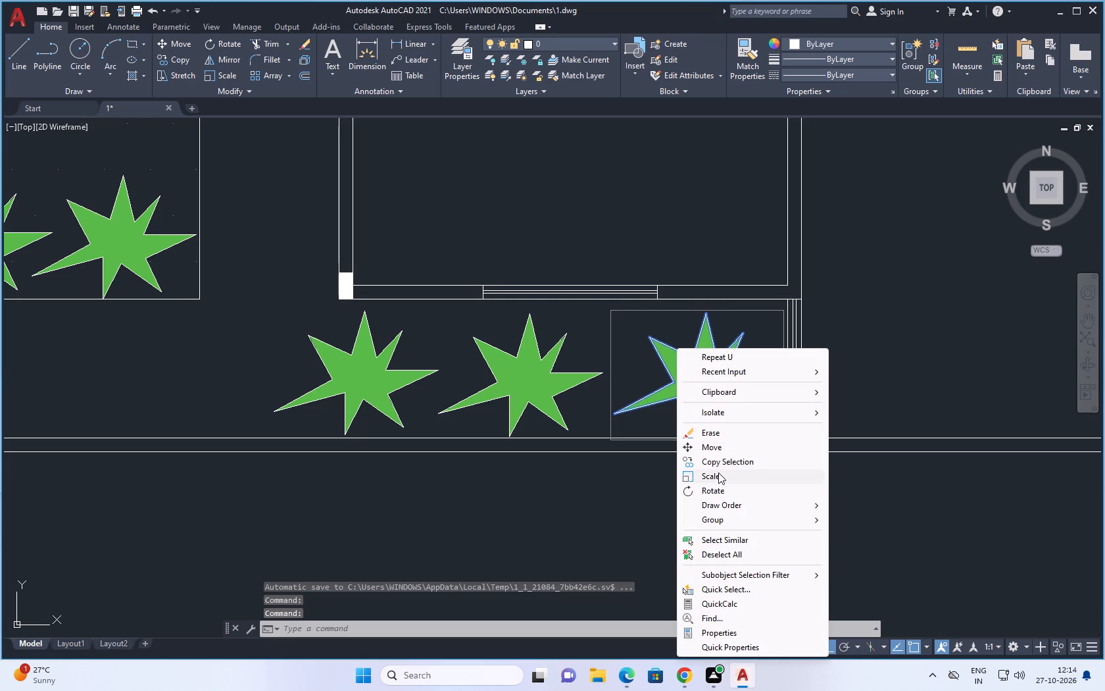
{"action": "left_click", "coordinate": [718, 473]}
{"action": "left_click", "coordinate": [744, 432]}
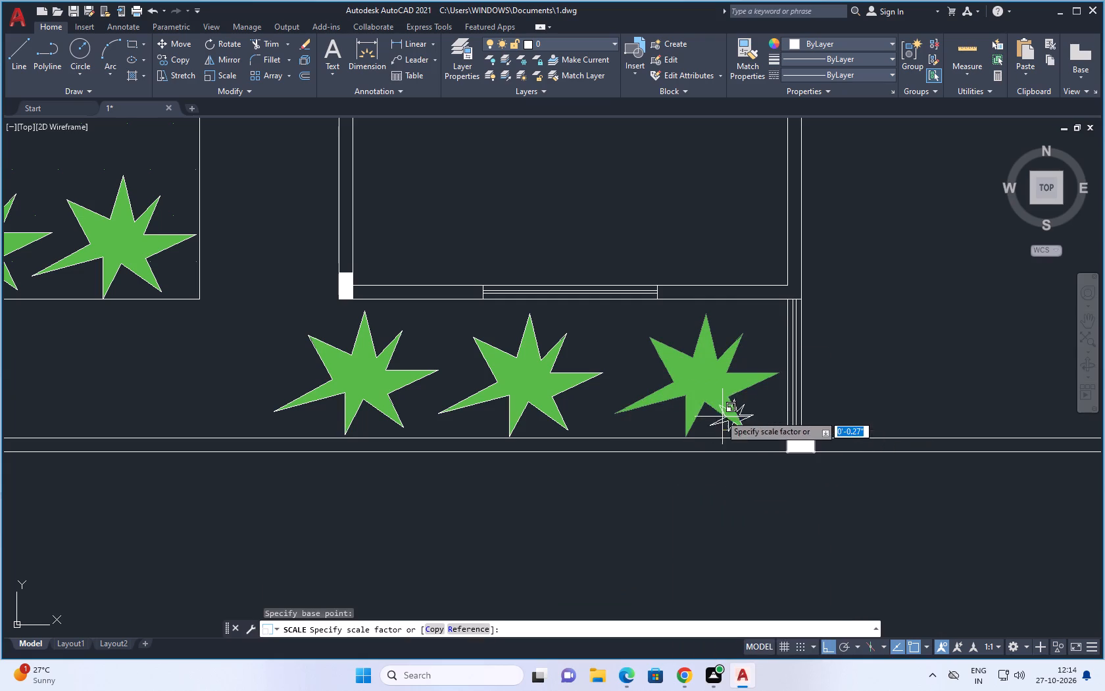
{"action": "left_click", "coordinate": [691, 376]}
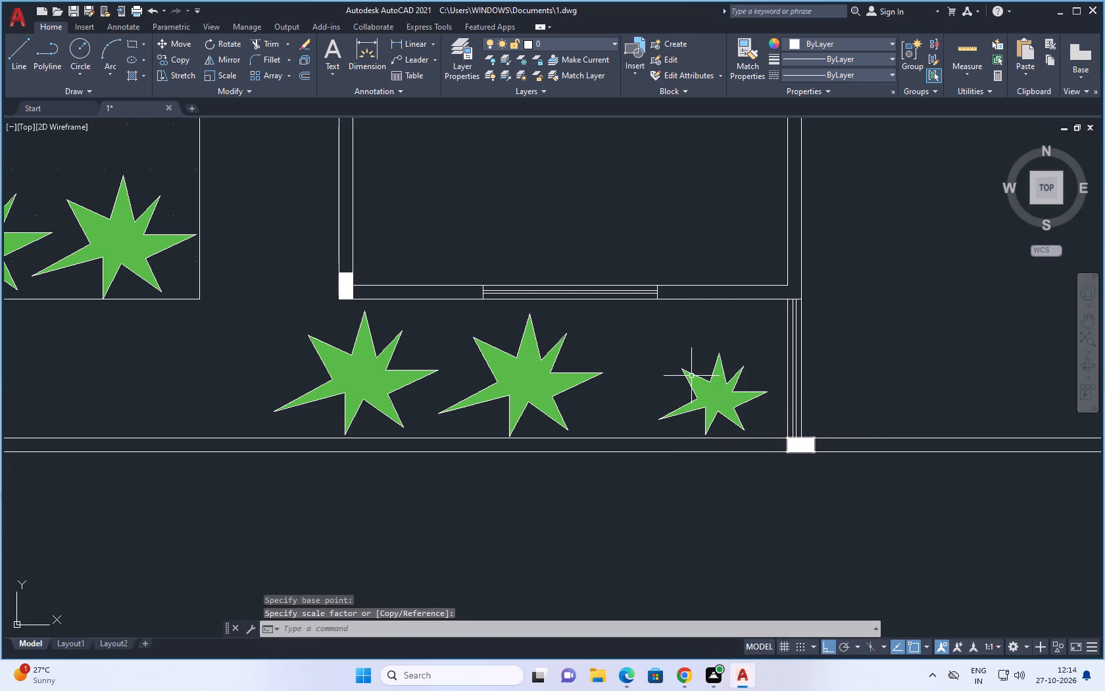
Enlarge the easternmost plant in the open lane by about a third, based at its lower-right tip.
{"action": "left_click", "coordinate": [681, 370]}
{"action": "right_click", "coordinate": [681, 370]}
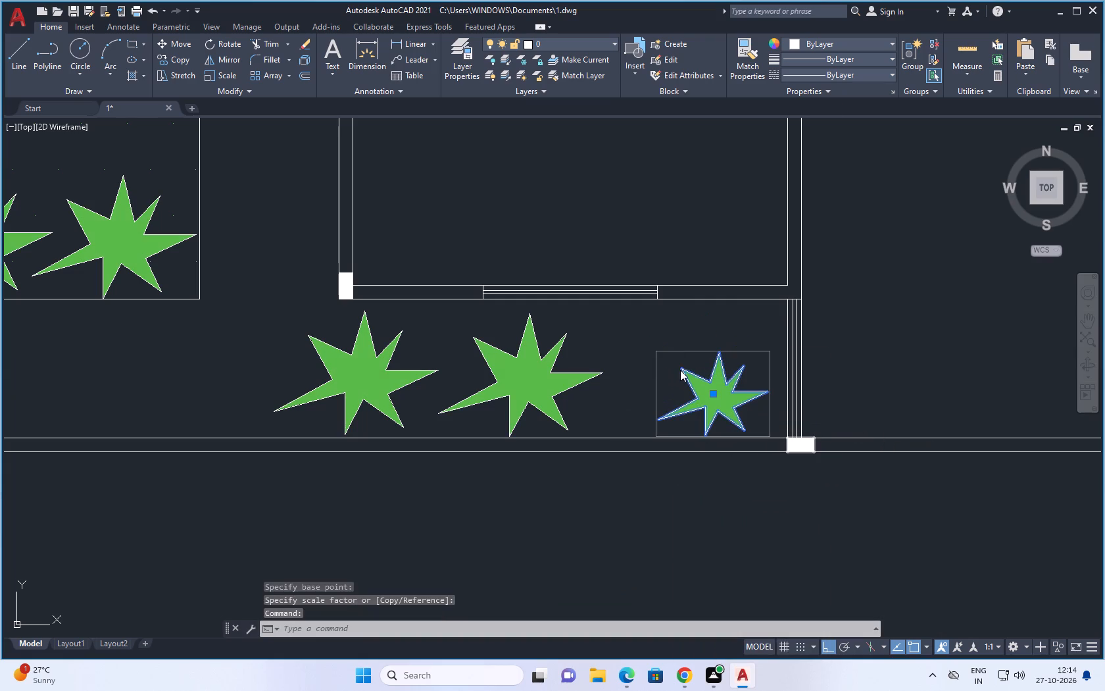
{"action": "left_click", "coordinate": [725, 191]}
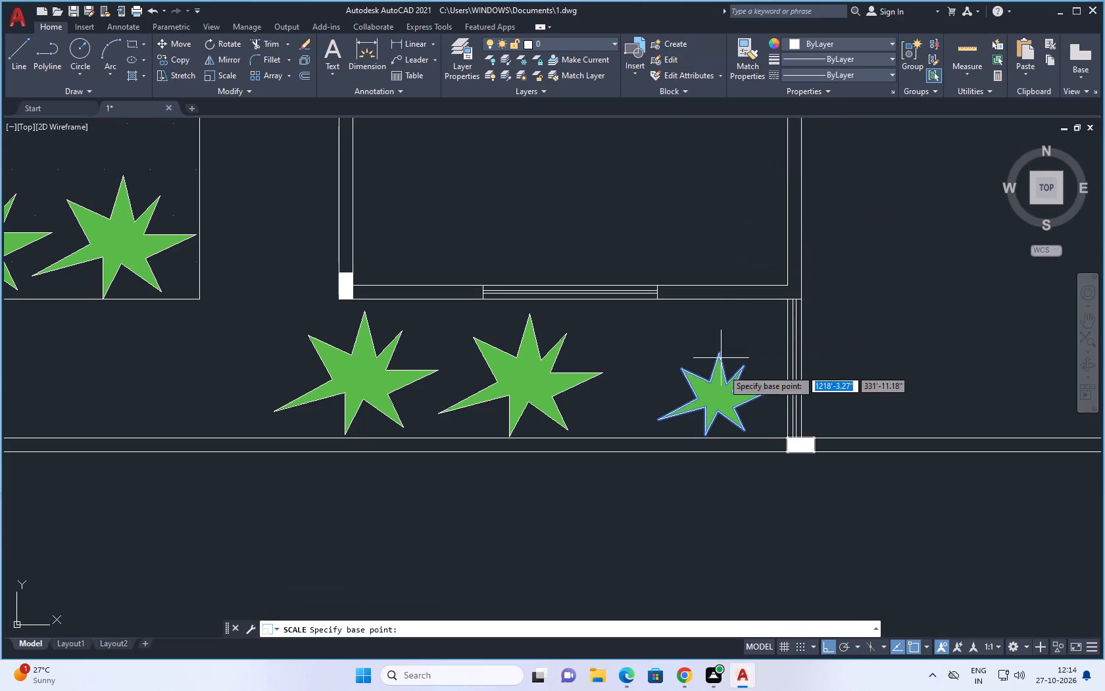
{"action": "left_click", "coordinate": [743, 431]}
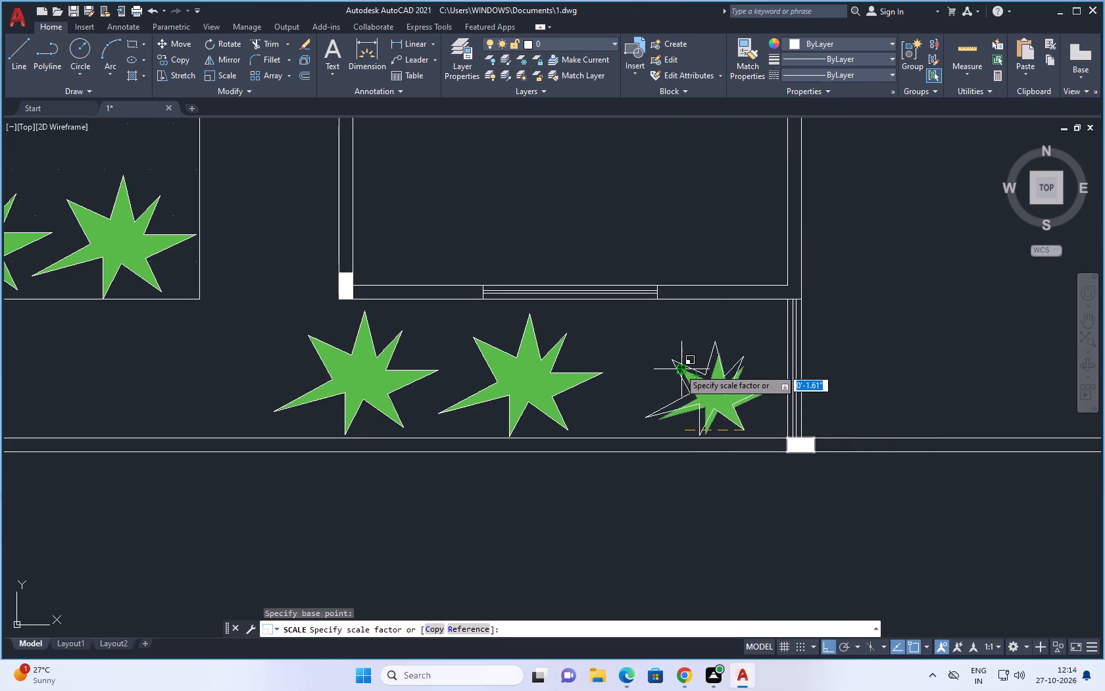
{"action": "left_click", "coordinate": [670, 373]}
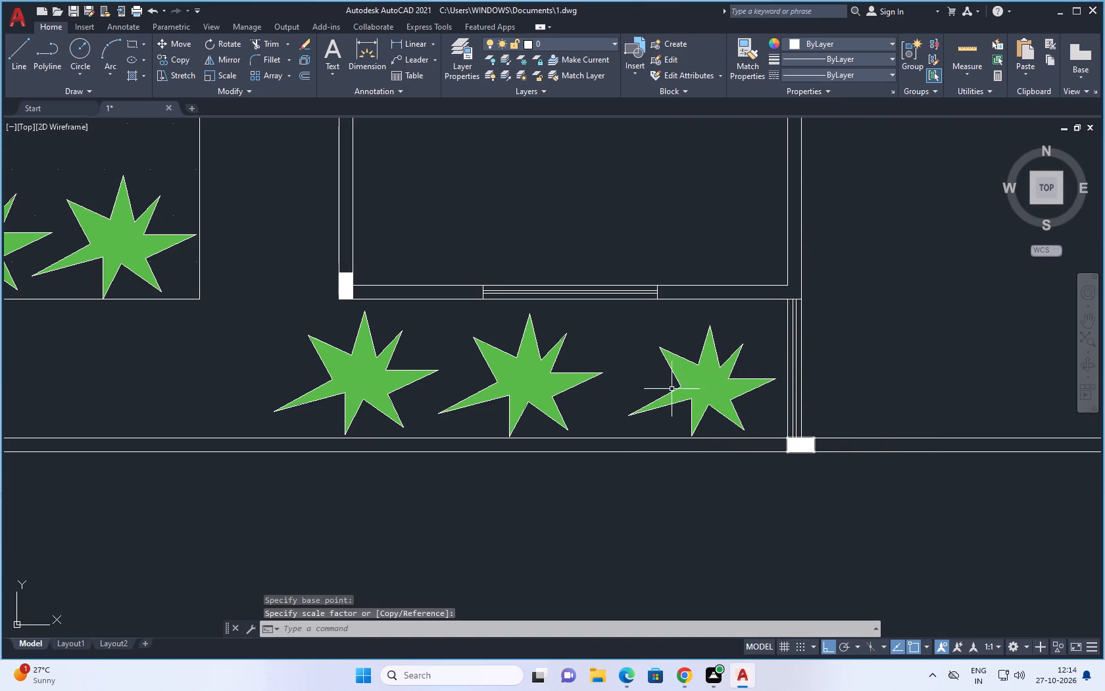
{"action": "scroll", "coordinate": [701, 391], "scroll_direction": "down", "scroll_amount": 1}
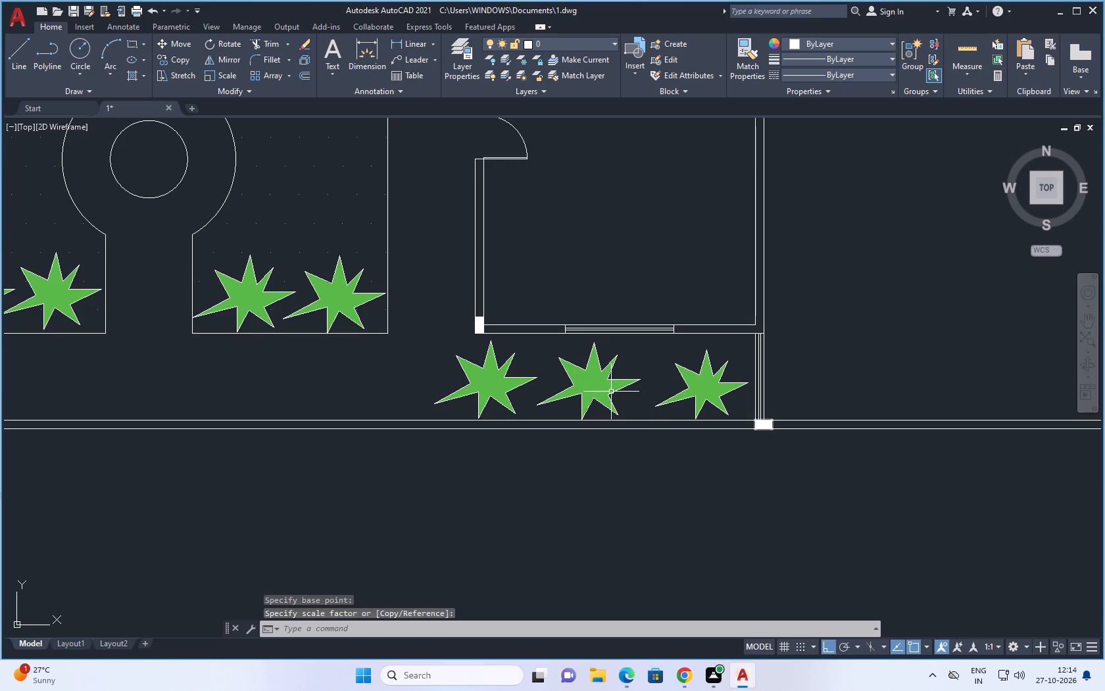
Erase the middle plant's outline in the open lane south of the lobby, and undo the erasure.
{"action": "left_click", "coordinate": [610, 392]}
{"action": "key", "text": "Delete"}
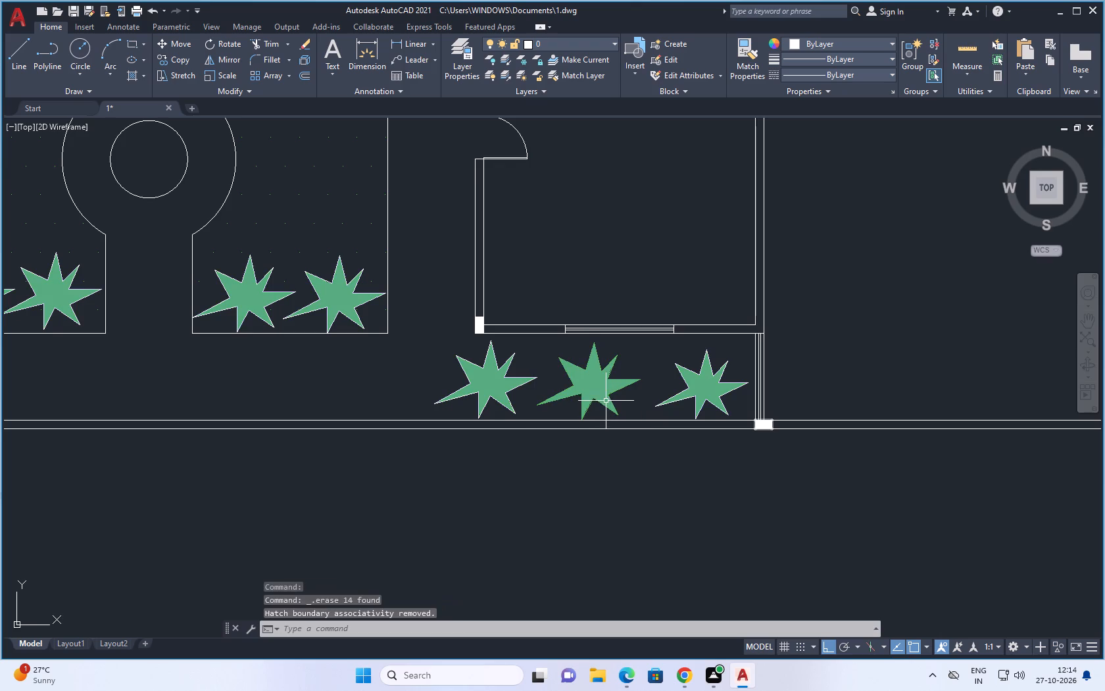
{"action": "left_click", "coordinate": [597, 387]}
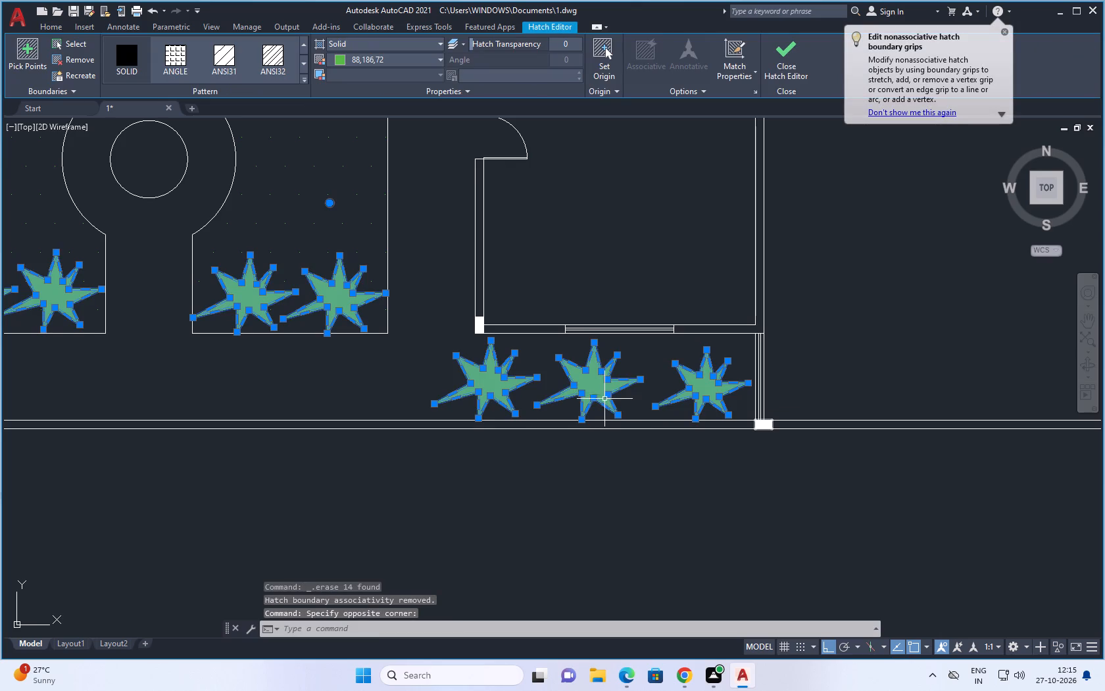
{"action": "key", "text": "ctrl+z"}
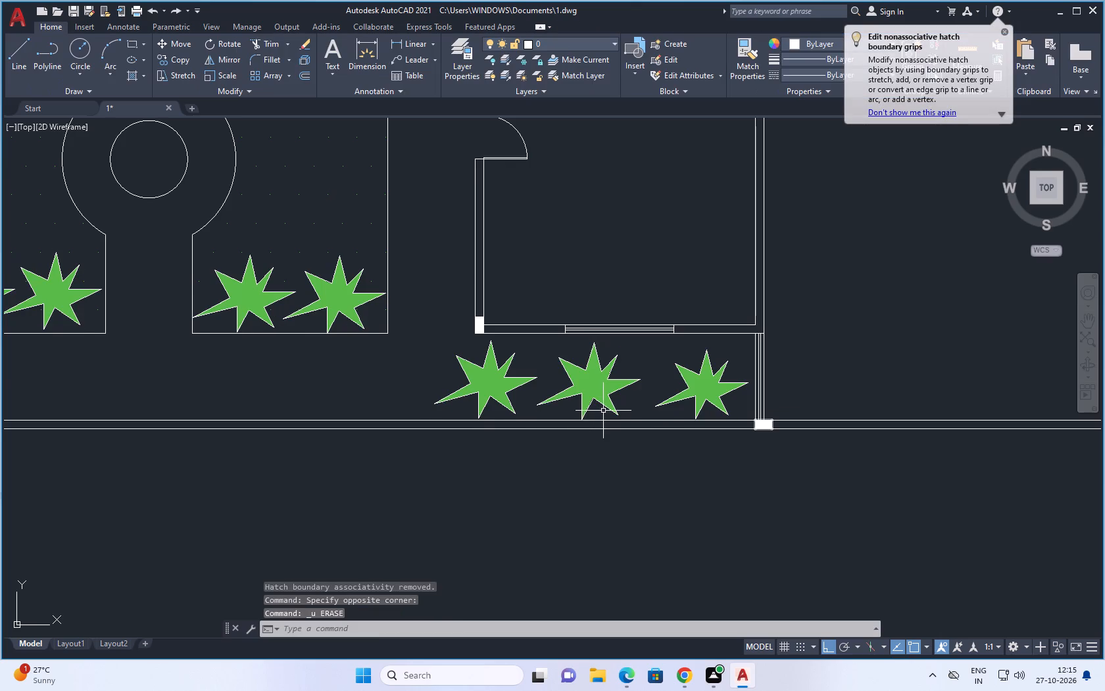
Scale the middle plant in the open lane to about three quarters of its size, based at its lower-right tip.
{"action": "scroll", "coordinate": [603, 382], "scroll_direction": "up", "scroll_amount": 2}
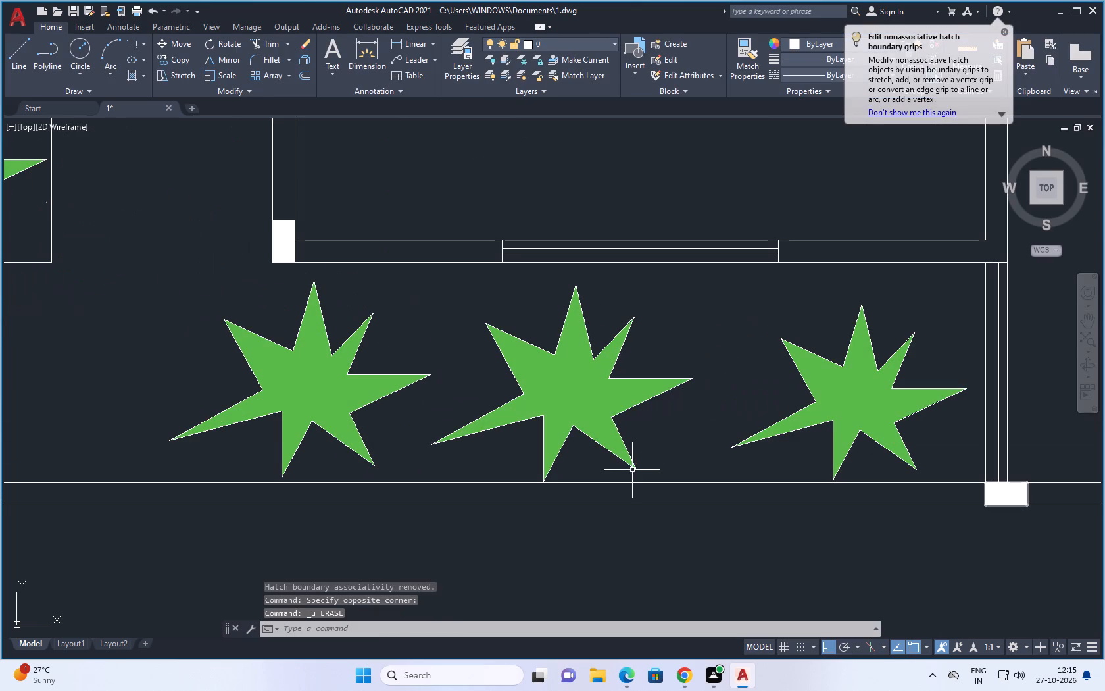
{"action": "left_click", "coordinate": [634, 469]}
{"action": "right_click", "coordinate": [634, 466]}
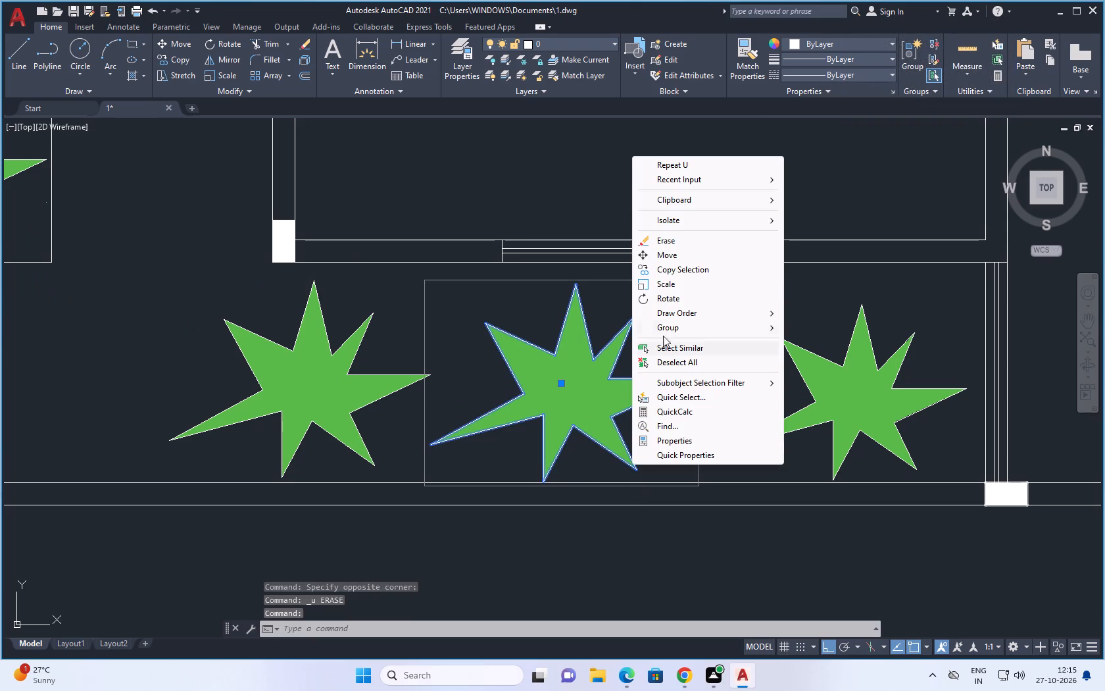
{"action": "left_click", "coordinate": [674, 287]}
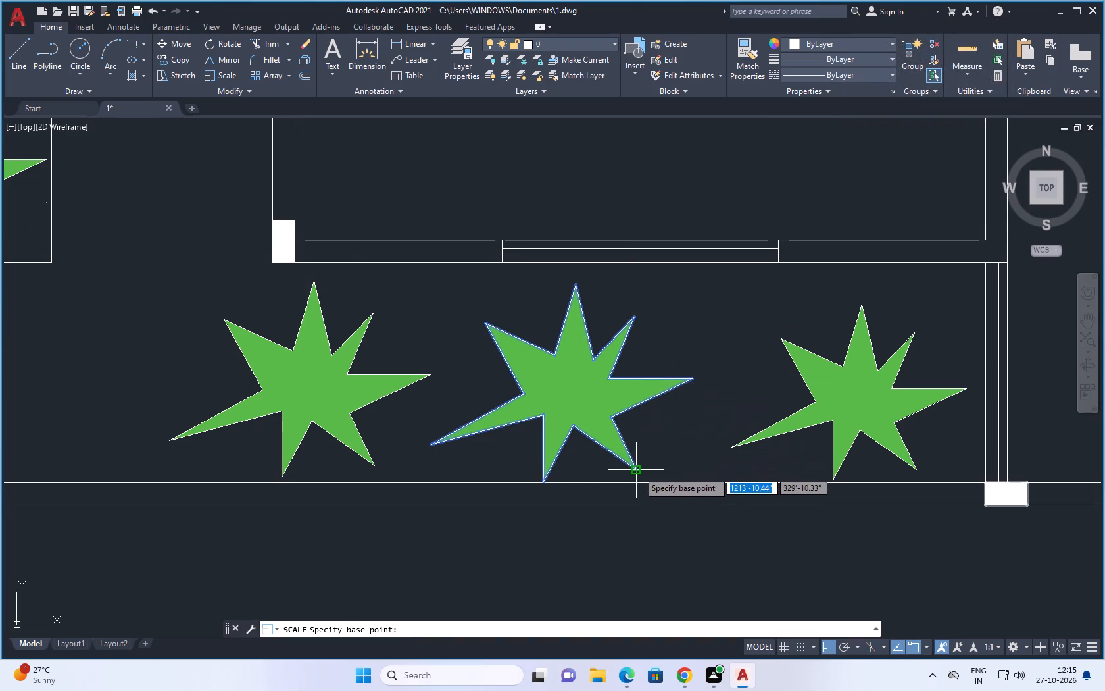
{"action": "left_click", "coordinate": [638, 471]}
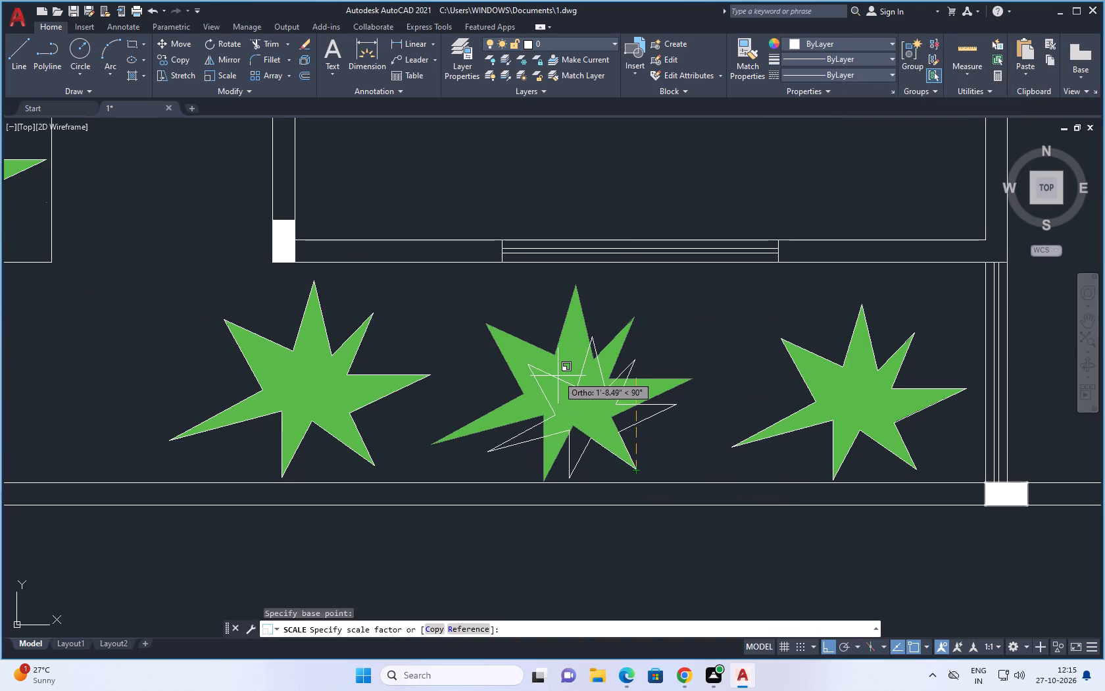
{"action": "left_click", "coordinate": [551, 369]}
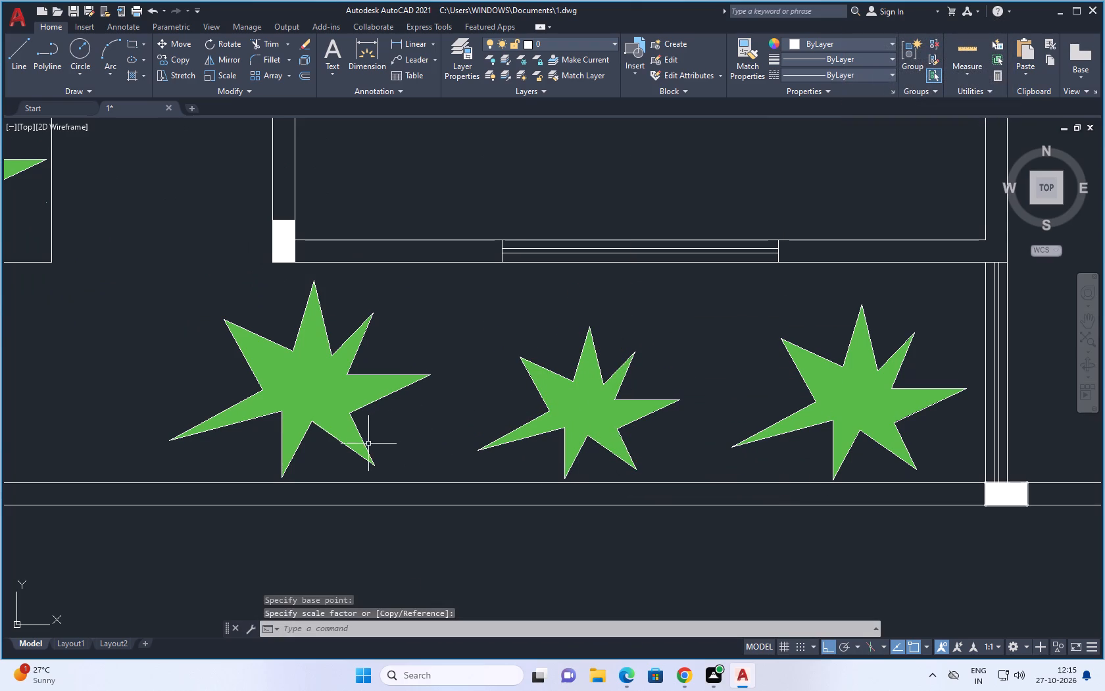
Scale the westernmost plant in the open lane to about 70% of its size, based at its lower-right tip.
{"action": "left_click", "coordinate": [371, 465]}
{"action": "right_click", "coordinate": [371, 465]}
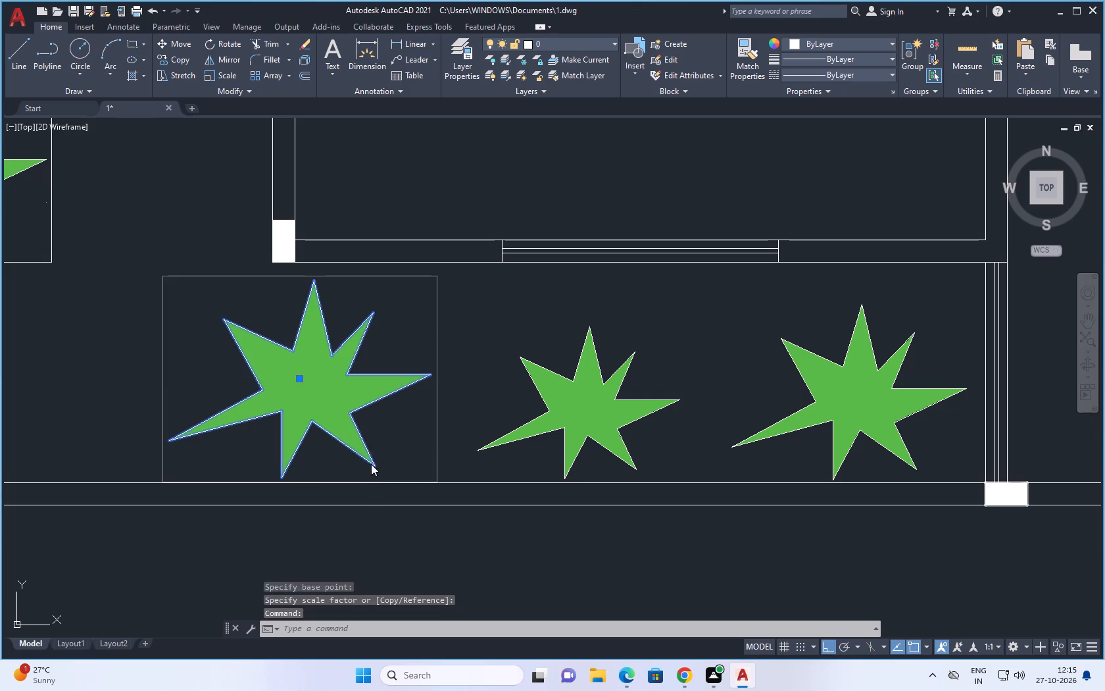
{"action": "left_click", "coordinate": [441, 280]}
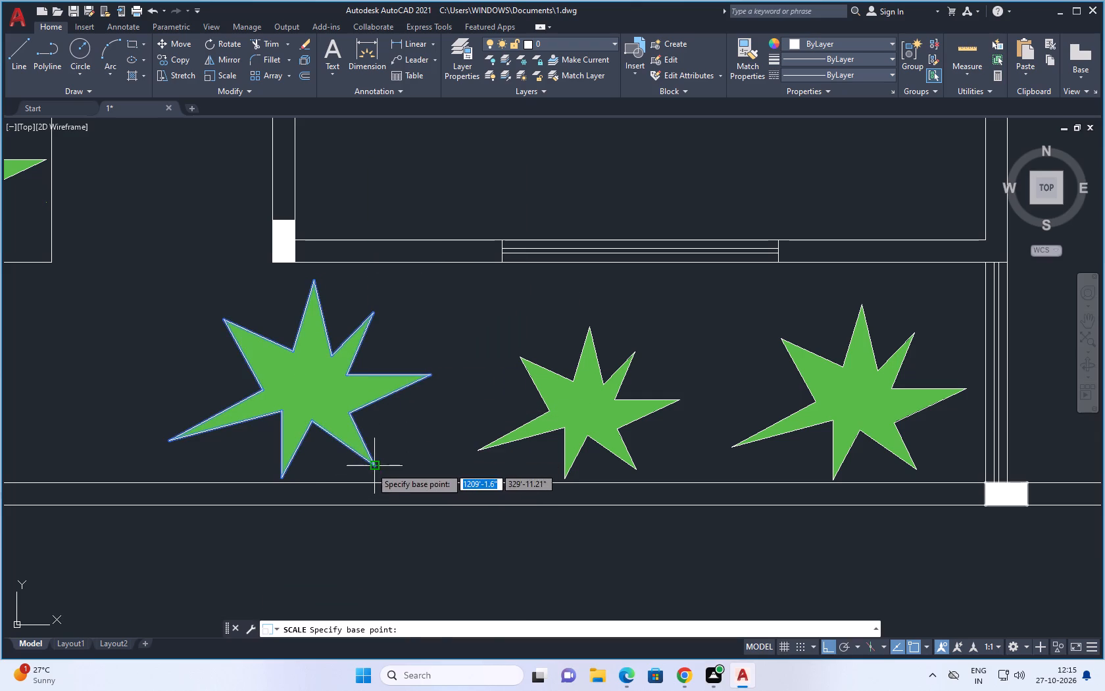
{"action": "left_click", "coordinate": [371, 467]}
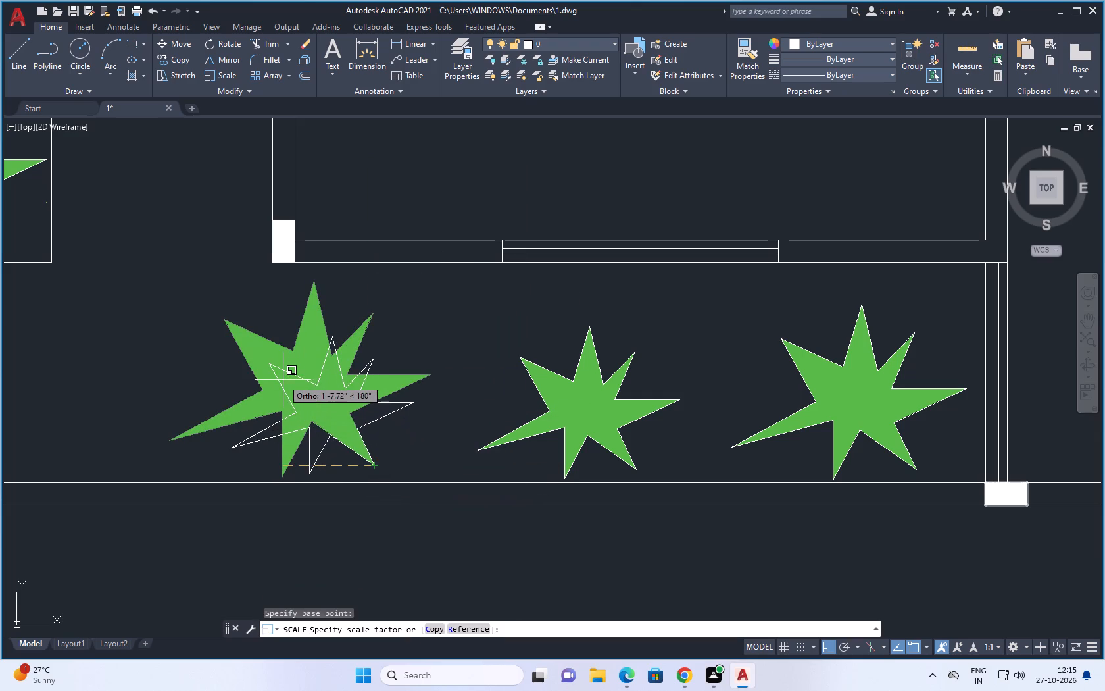
{"action": "left_click", "coordinate": [281, 378]}
Place a long, narrow multiline text box inside the open lane north of the bedrooms.
{"action": "scroll", "coordinate": [629, 417], "scroll_direction": "down", "scroll_amount": 1}
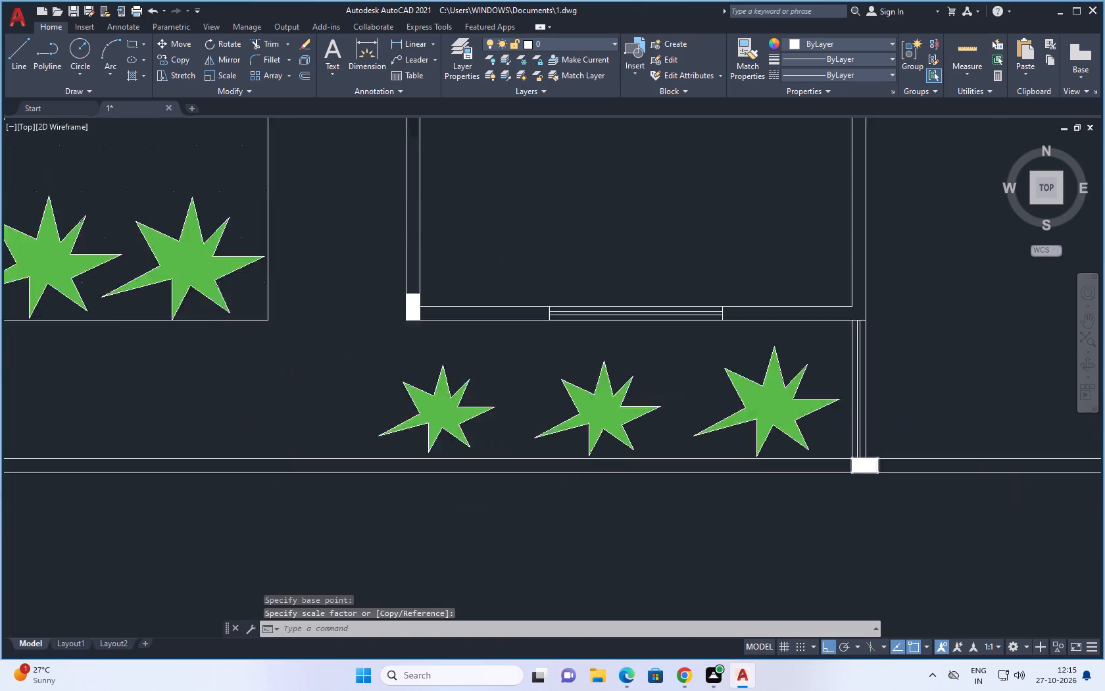
{"action": "scroll", "coordinate": [629, 417], "scroll_direction": "down", "scroll_amount": 2}
{"action": "scroll", "coordinate": [678, 462], "scroll_direction": "down", "scroll_amount": 1}
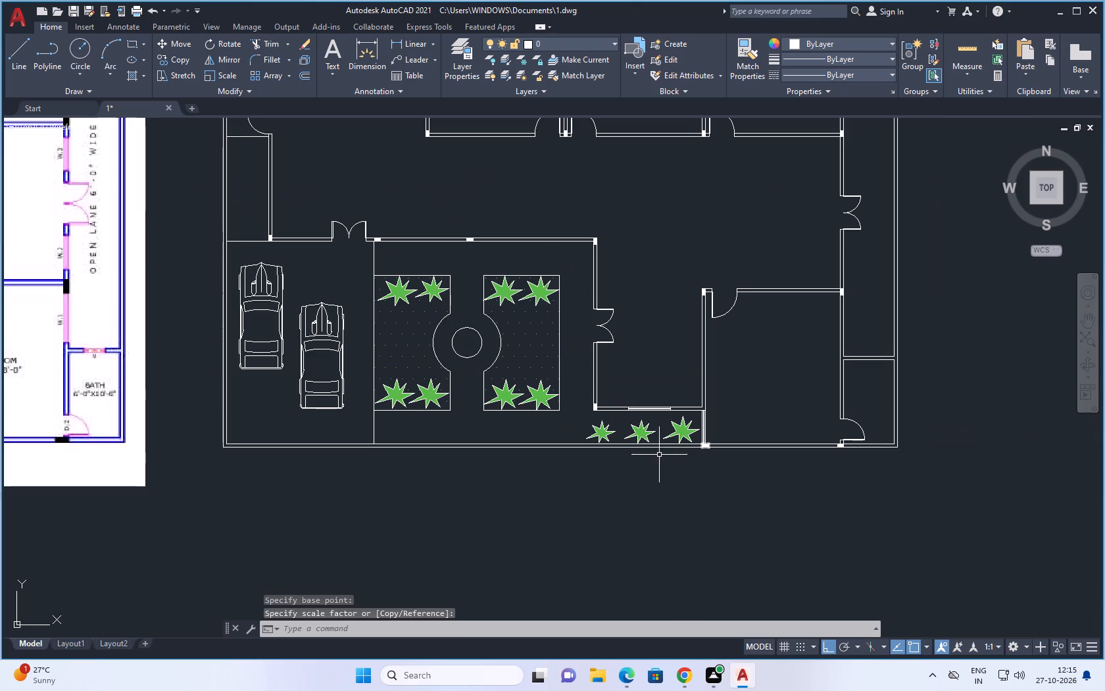
{"action": "scroll", "coordinate": [657, 453], "scroll_direction": "down", "scroll_amount": 2}
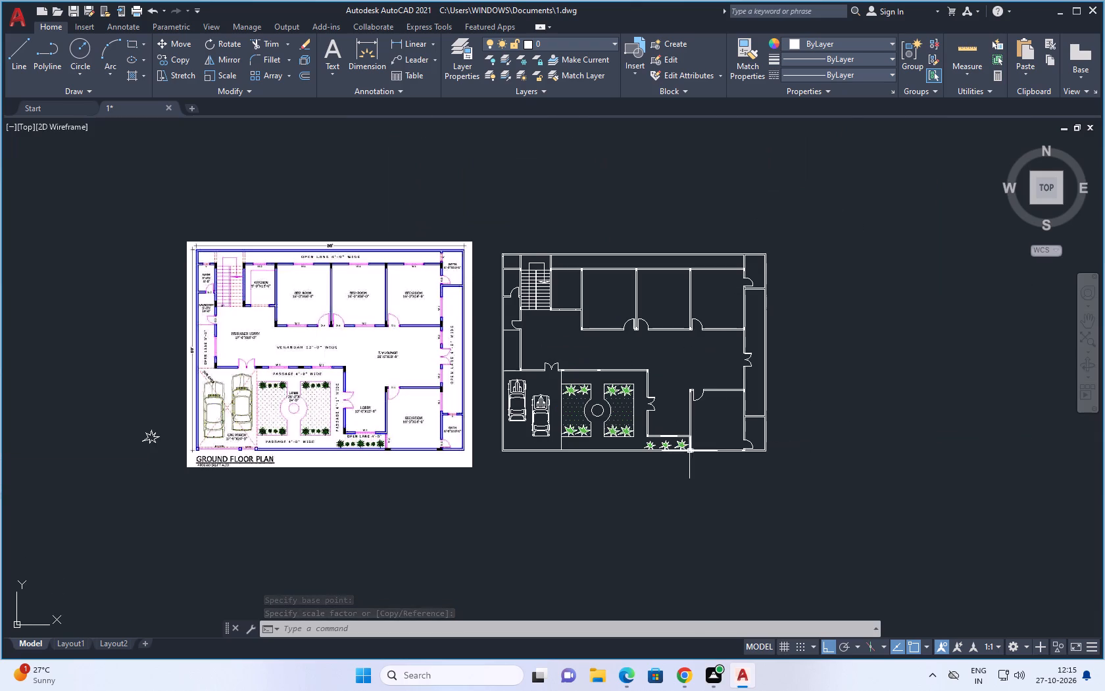
{"action": "key", "text": "Escape"}
{"action": "key", "text": "Escape"}
{"action": "key", "text": "t"}
{"action": "key", "text": "space"}
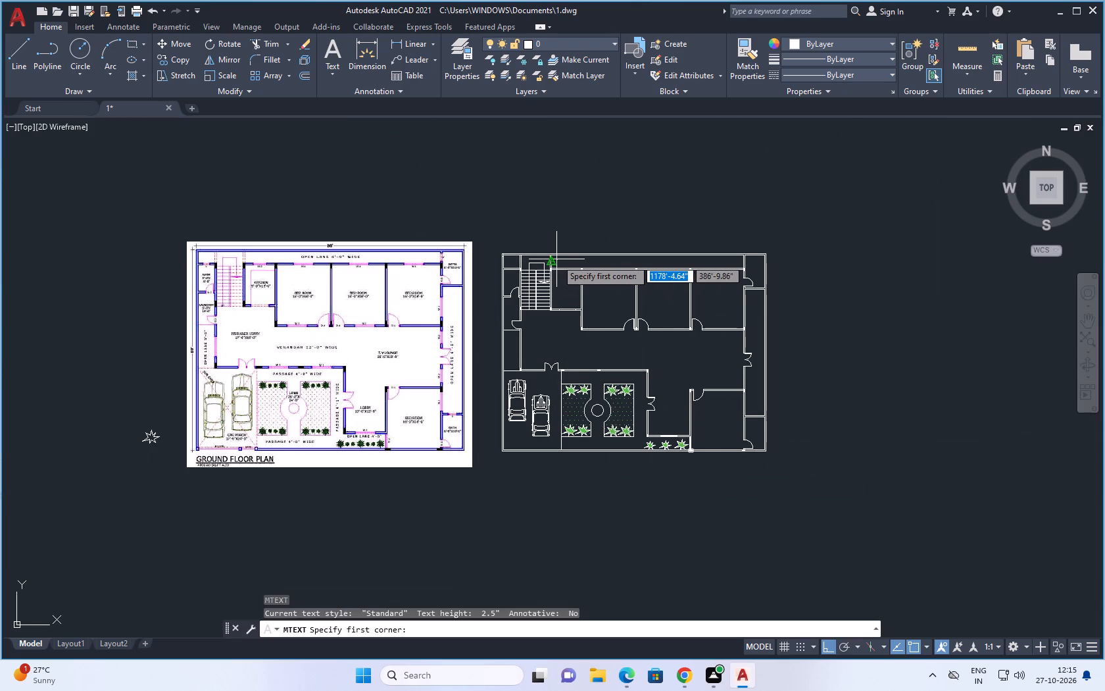
{"action": "scroll", "coordinate": [556, 259], "scroll_direction": "up", "scroll_amount": 1}
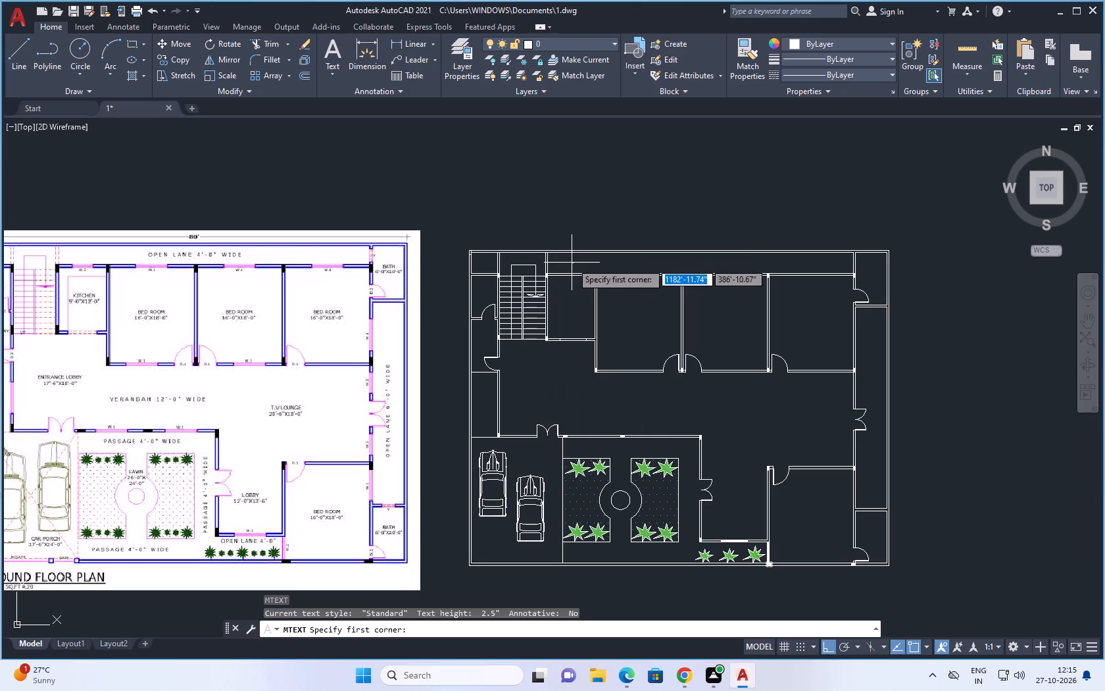
{"action": "scroll", "coordinate": [614, 266], "scroll_direction": "up", "scroll_amount": 3}
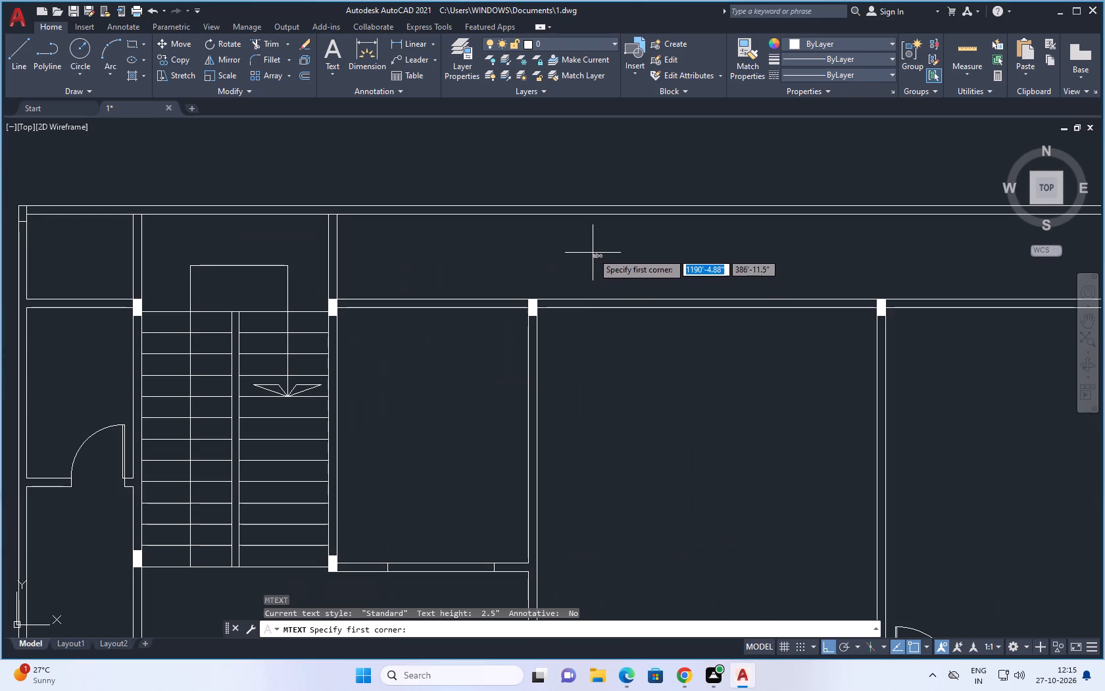
{"action": "left_click", "coordinate": [595, 242]}
{"action": "scroll", "coordinate": [754, 286], "scroll_direction": "down", "scroll_amount": 3}
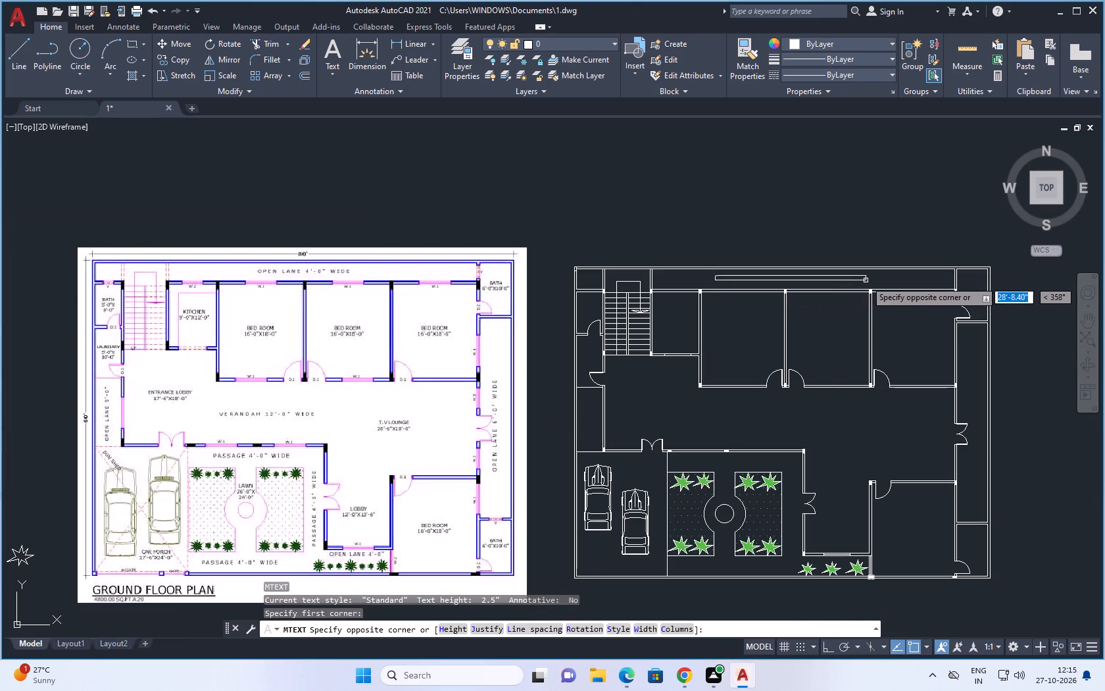
{"action": "left_click", "coordinate": [879, 283]}
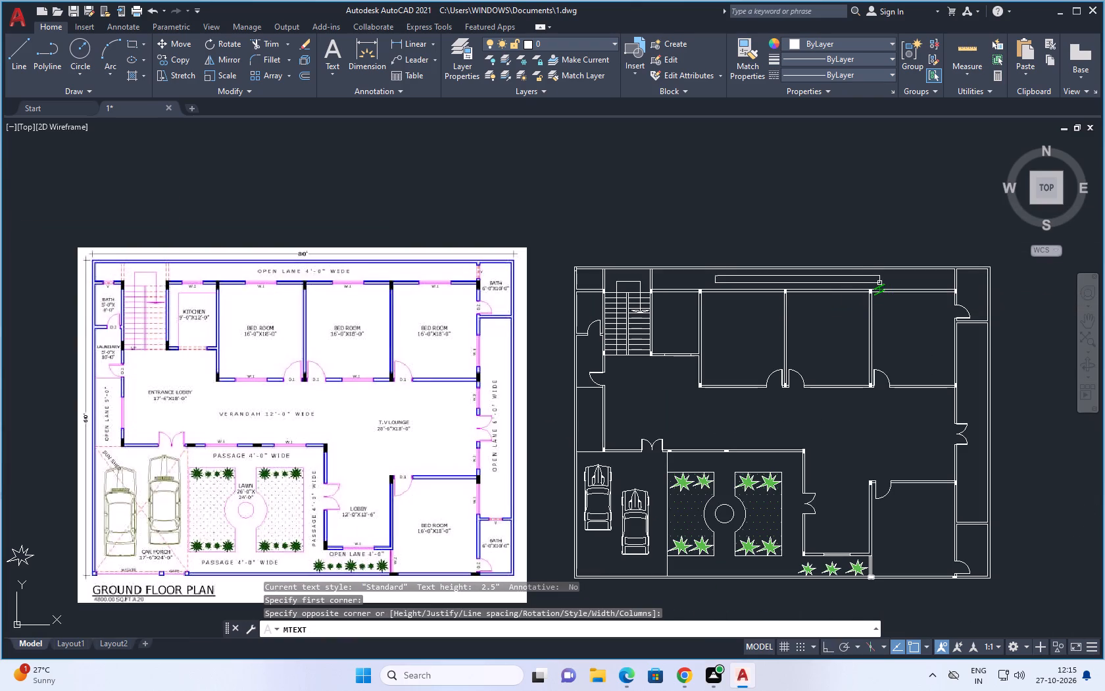
Enter the label OPEN LANE 4'-0" WIDE in the northern open lane's text box and finish the text.
{"action": "type", "text": "op"}
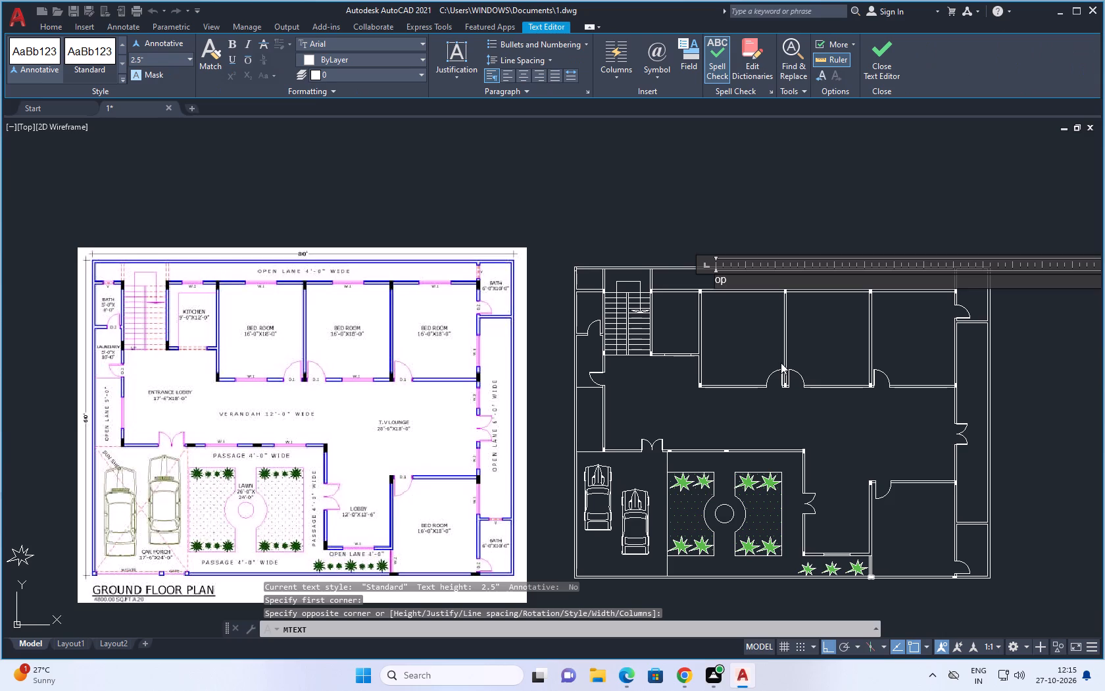
{"action": "key", "text": "BackSpace"}
{"action": "key", "text": "BackSpace"}
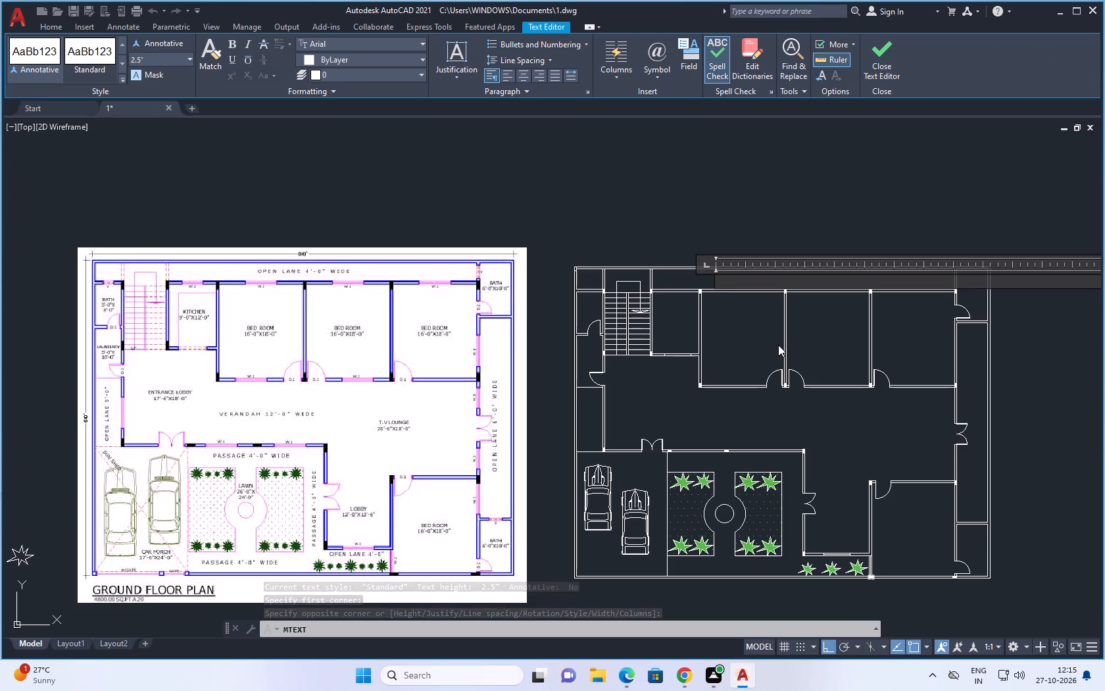
{"action": "type", "text": "OP"}
{"action": "key", "text": "e"}
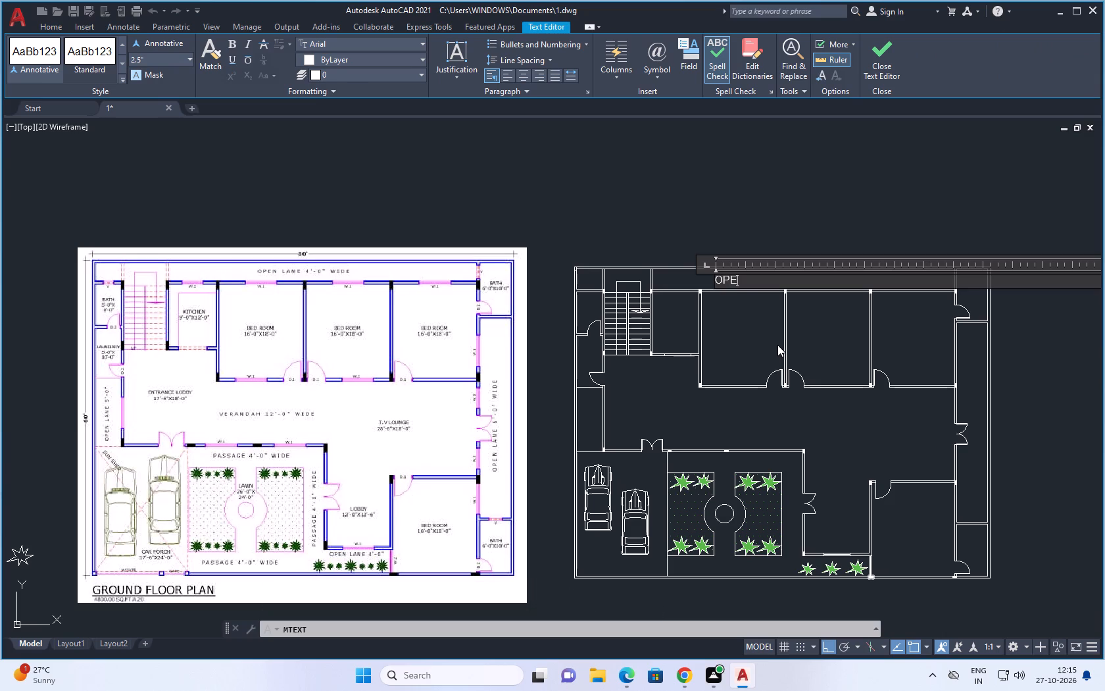
{"action": "key", "text": "n"}
{"action": "key", "text": "space"}
{"action": "type", "text": "L"}
{"action": "key", "text": "a"}
{"action": "key", "text": "n"}
{"action": "key", "text": "e"}
{"action": "key", "text": "space"}
{"action": "key", "text": "4"}
{"action": "type", "text": "'-0\""}
{"action": "key", "text": "space"}
{"action": "type", "text": "WIDE"}
{"action": "left_click", "coordinate": [736, 423]}
Set the text height of the northern OPEN LANE 4'-0" WIDE label to 8".
{"action": "double_click", "coordinate": [724, 275]}
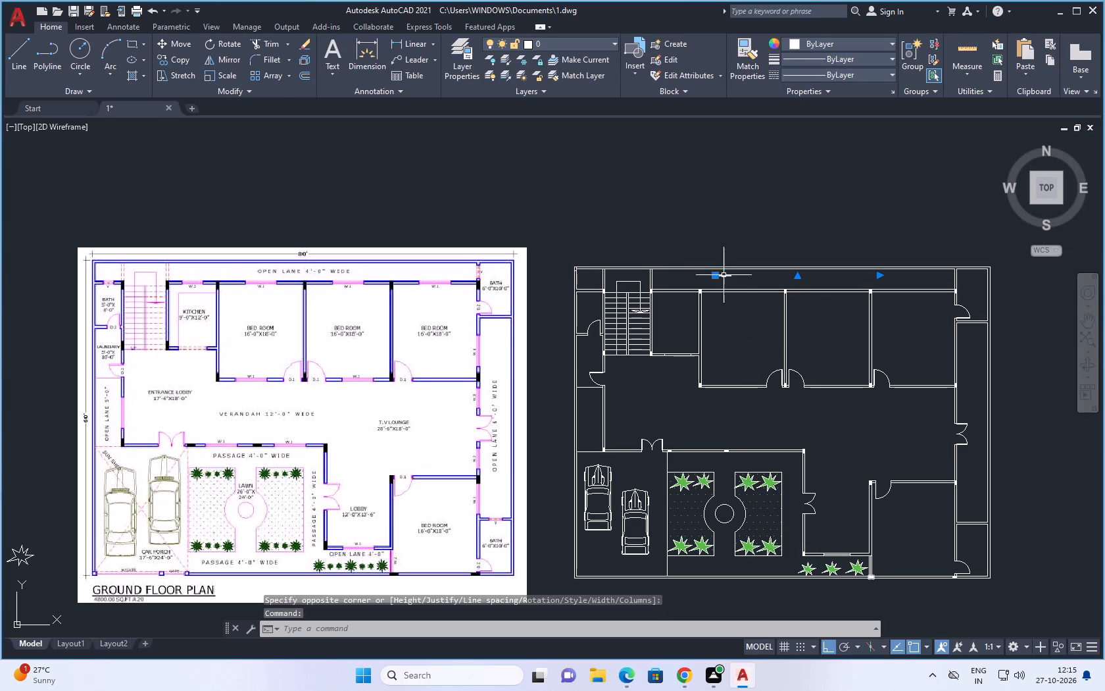
{"action": "left_click_drag", "start_coordinate": [863, 283], "coordinate": [613, 326]}
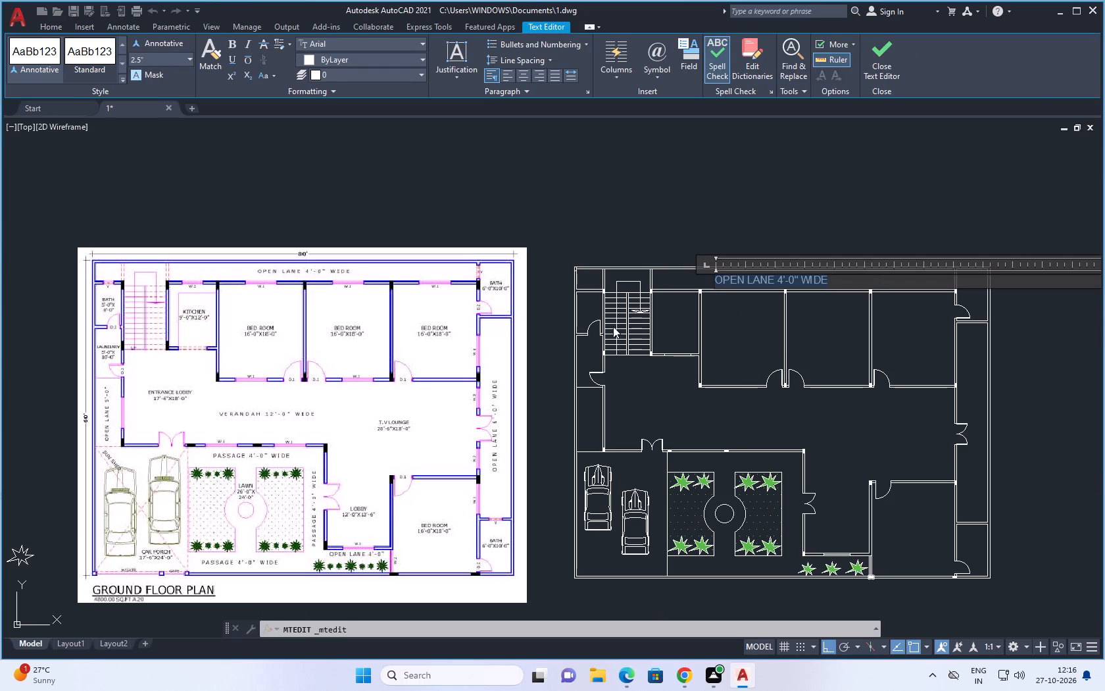
{"action": "left_click", "coordinate": [151, 58]}
{"action": "key", "text": "BackSpace"}
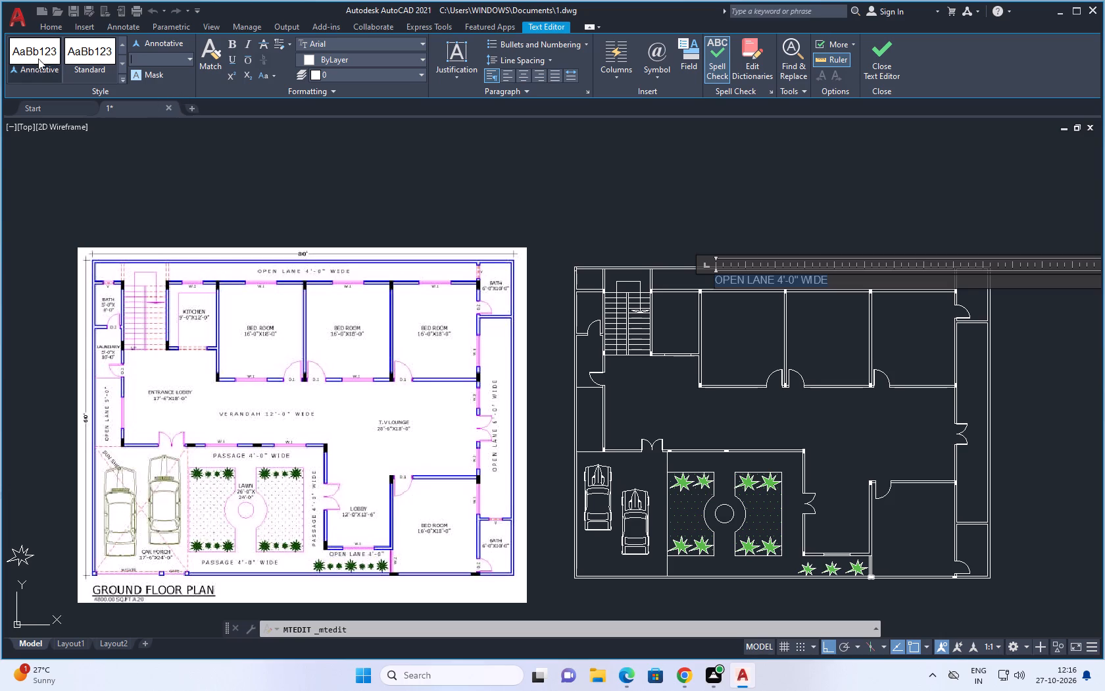
{"action": "key", "text": "8"}
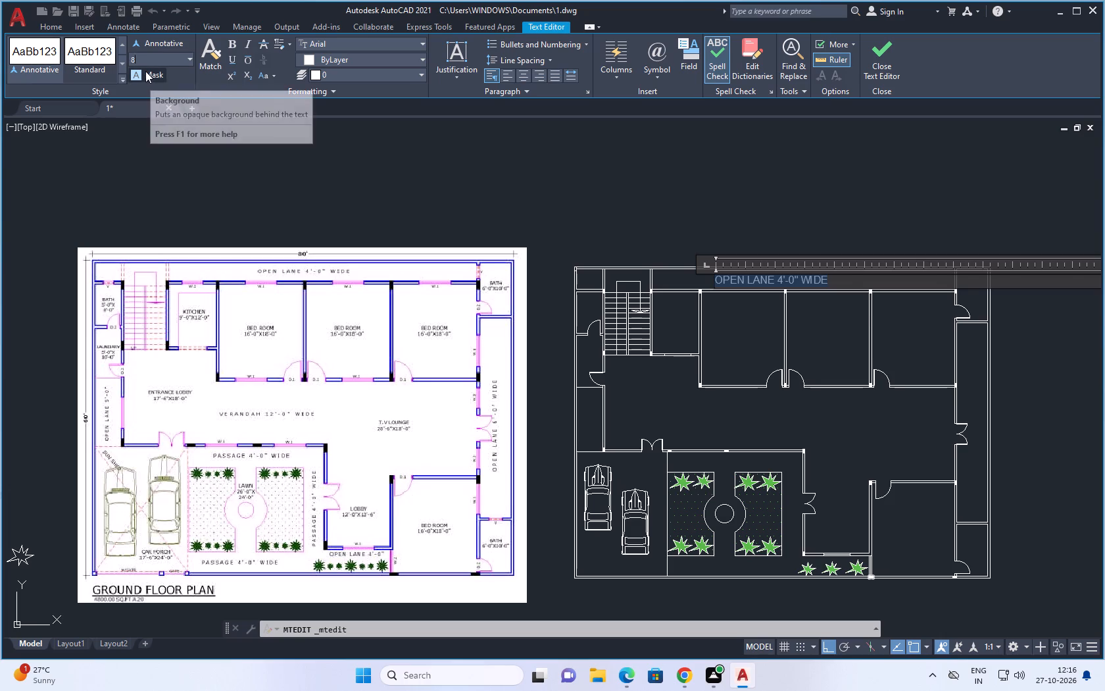
{"action": "key", "text": "Return"}
{"action": "left_click", "coordinate": [490, 192]}
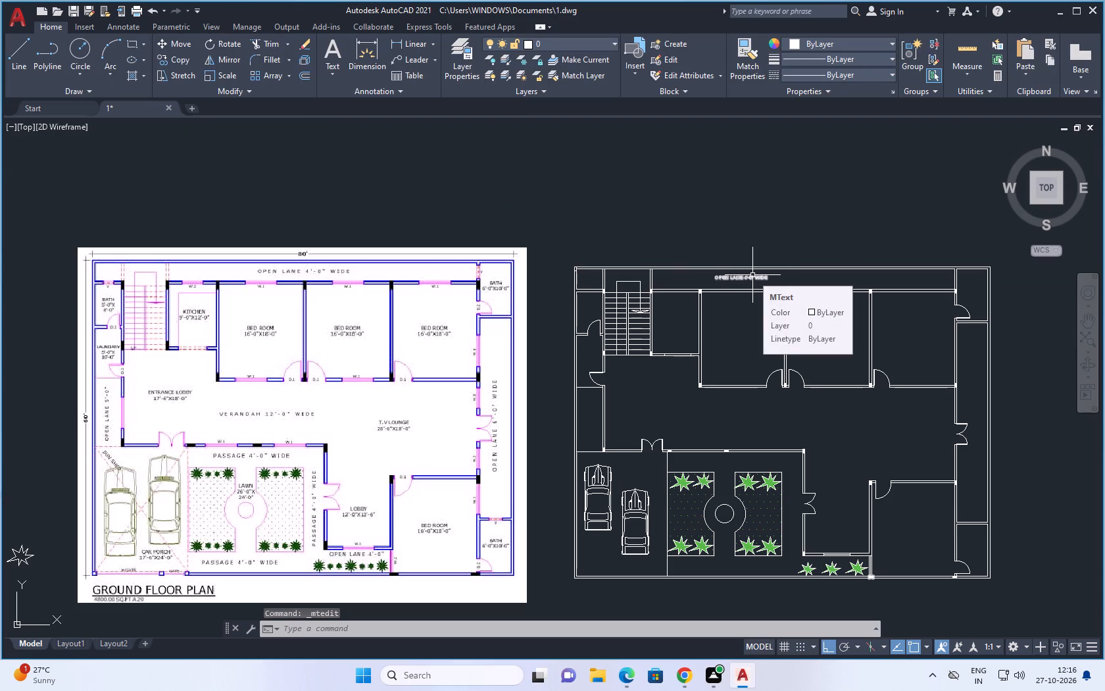
{"action": "left_click", "coordinate": [752, 275]}
{"action": "key", "text": "Escape"}
{"action": "key", "text": "Escape"}
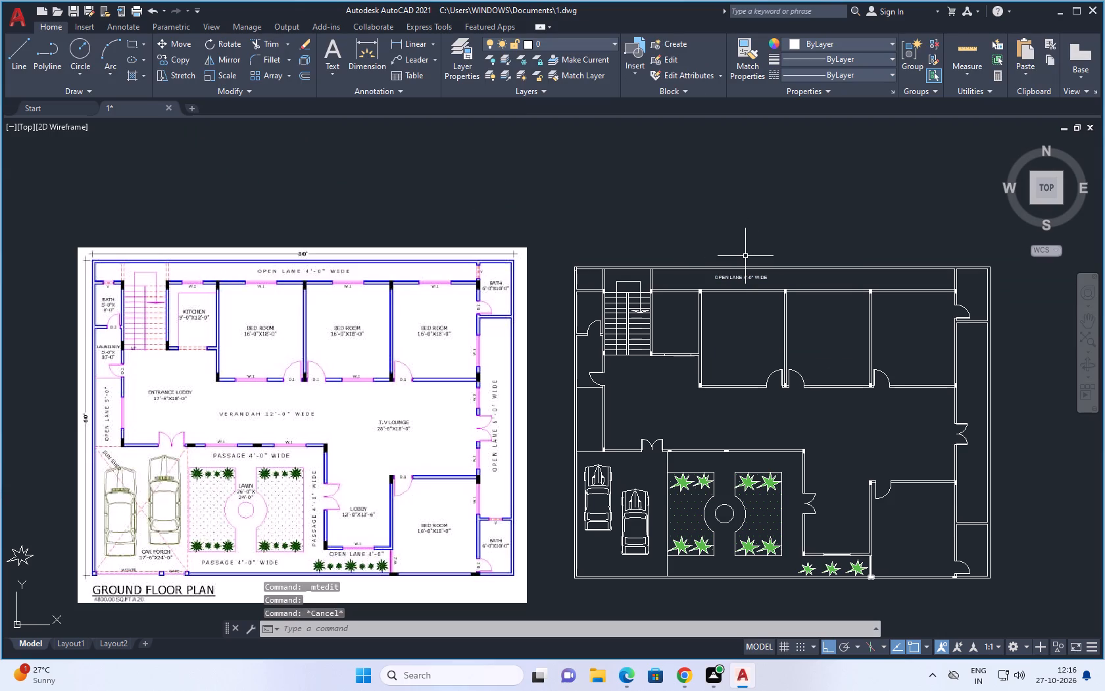
{"action": "key", "text": "Escape"}
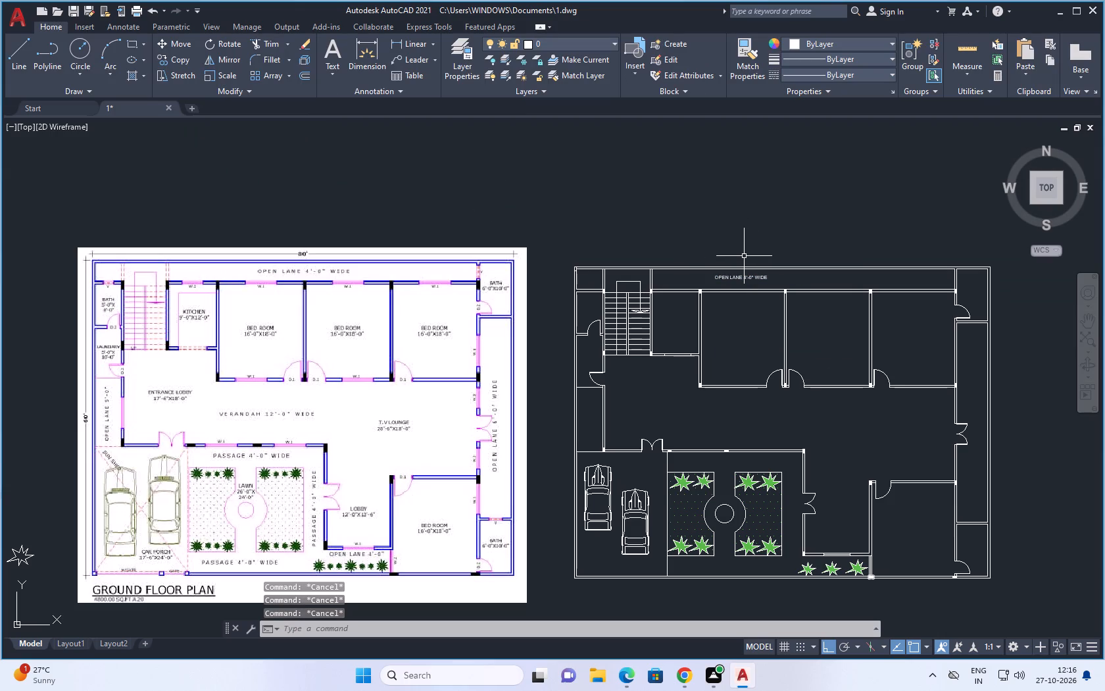
Place a multiline text box across the northwest bath, west of the staircase and above its door.
{"action": "type", "text": "T"}
{"action": "key", "text": "space"}
{"action": "scroll", "coordinate": [569, 297], "scroll_direction": "up", "scroll_amount": 4}
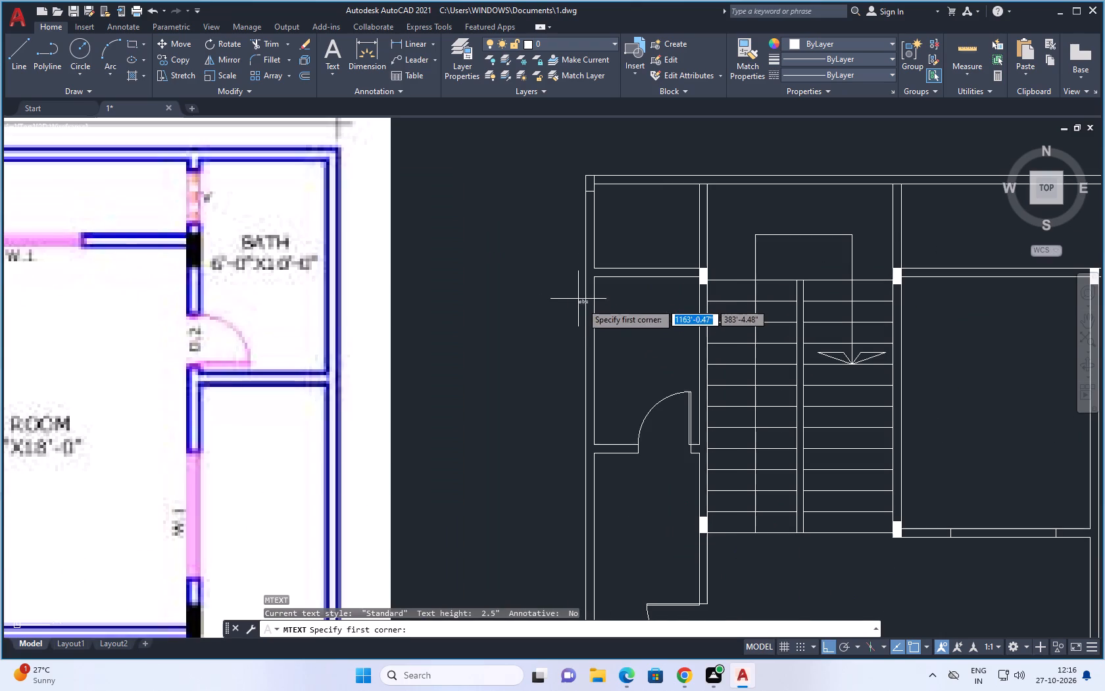
{"action": "left_click", "coordinate": [599, 295]}
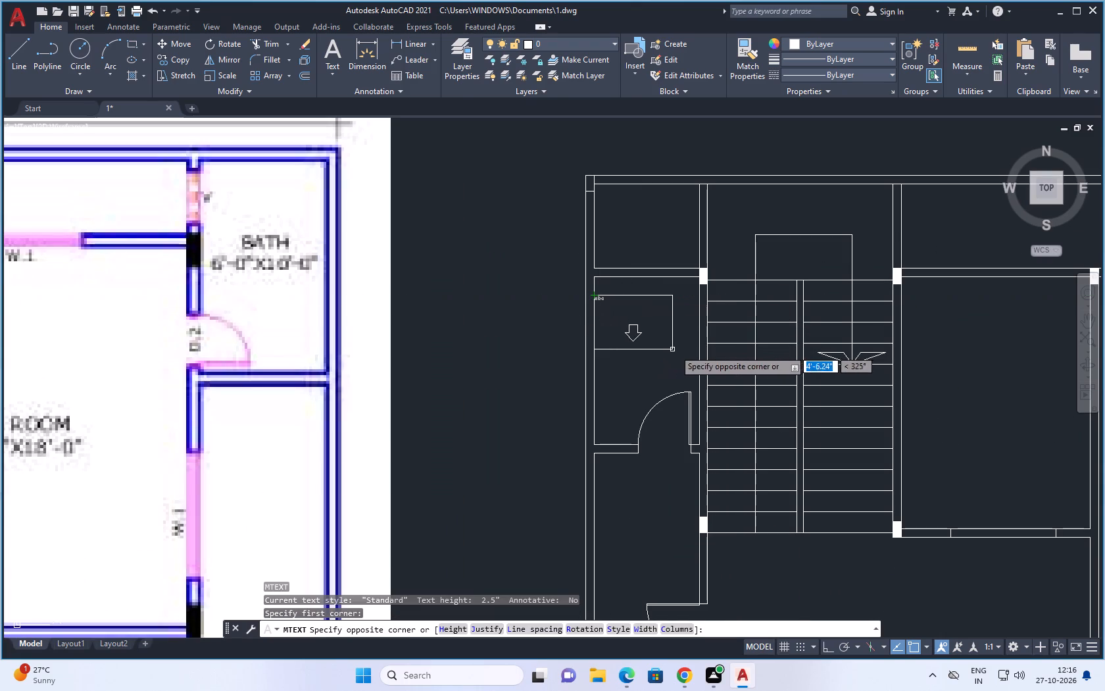
{"action": "left_click", "coordinate": [693, 353]}
Enter the two-line label BATH, 5'0" X 8'0" in the northwest bath's text box and finish the text.
{"action": "key", "text": "b"}
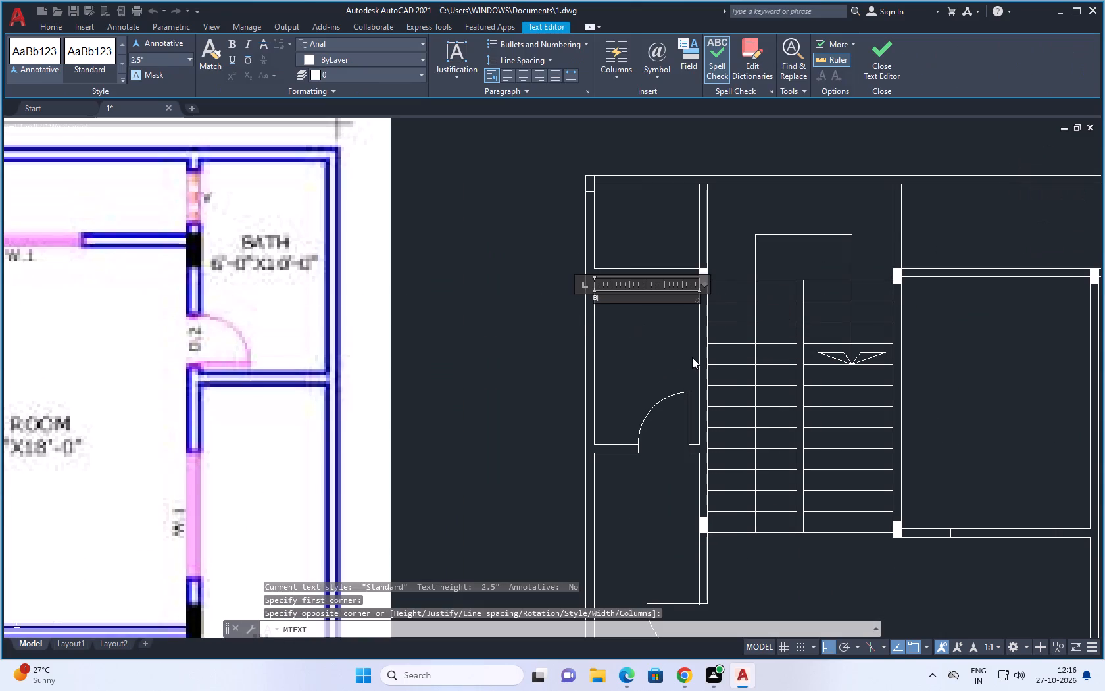
{"action": "type", "text": "ATH"}
{"action": "key", "text": "Return"}
{"action": "scroll", "coordinate": [687, 326], "scroll_direction": "down", "scroll_amount": 3}
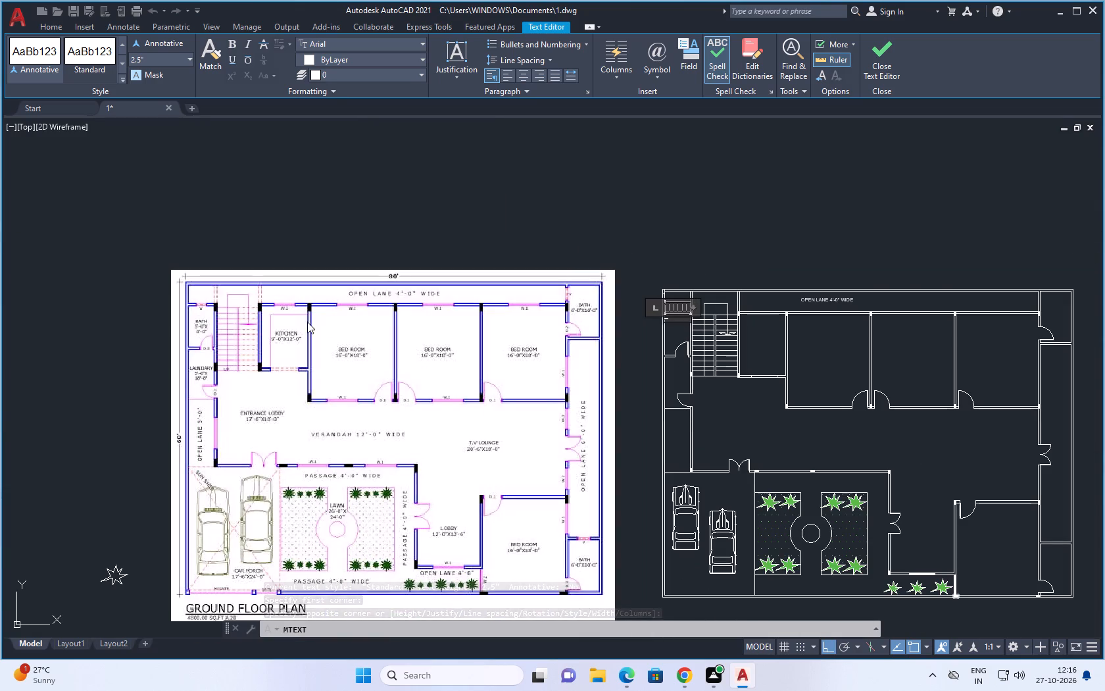
{"action": "scroll", "coordinate": [203, 321], "scroll_direction": "up", "scroll_amount": 3}
{"action": "scroll", "coordinate": [203, 321], "scroll_direction": "down", "scroll_amount": 4}
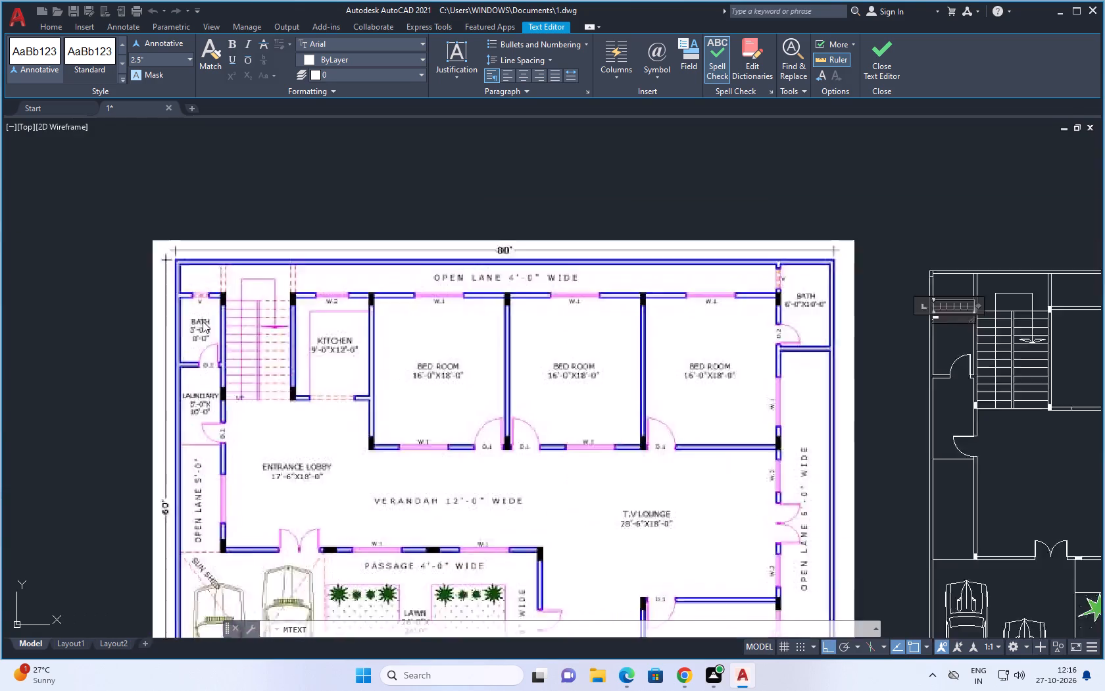
{"action": "scroll", "coordinate": [677, 309], "scroll_direction": "up", "scroll_amount": 4}
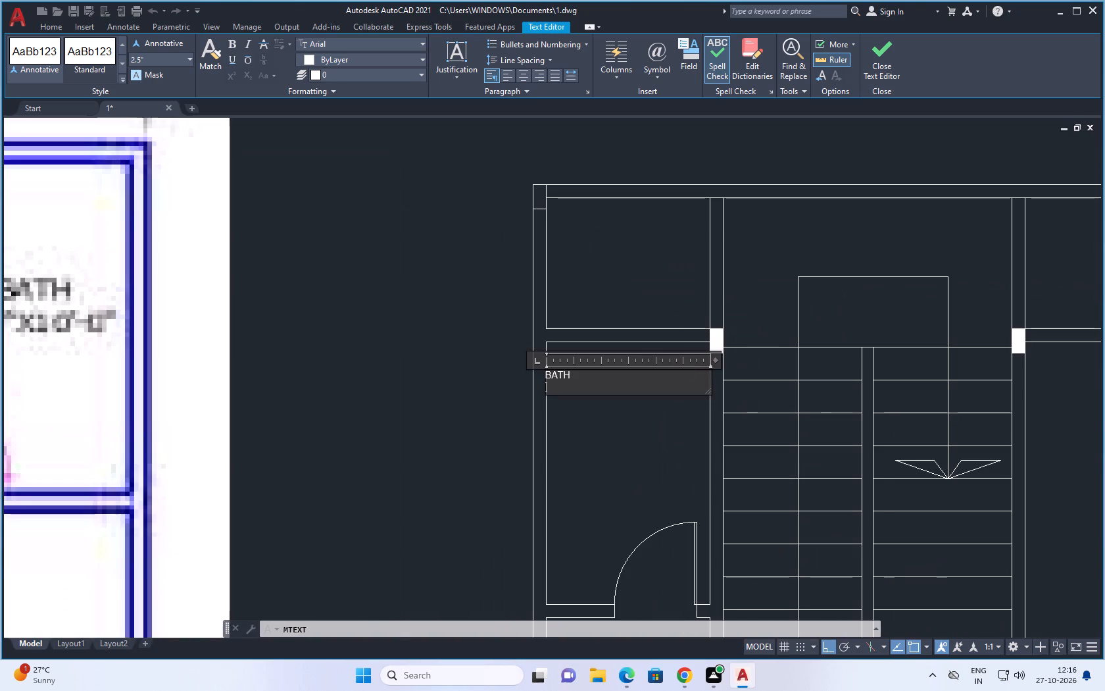
{"action": "key", "text": "5"}
{"action": "key", "text": "apostrophe"}
{"action": "key", "text": "0"}
{"action": "key", "text": "shift+quotedbl"}
{"action": "key", "text": "space"}
{"action": "type", "text": "X"}
{"action": "key", "text": "space"}
{"action": "key", "text": "8"}
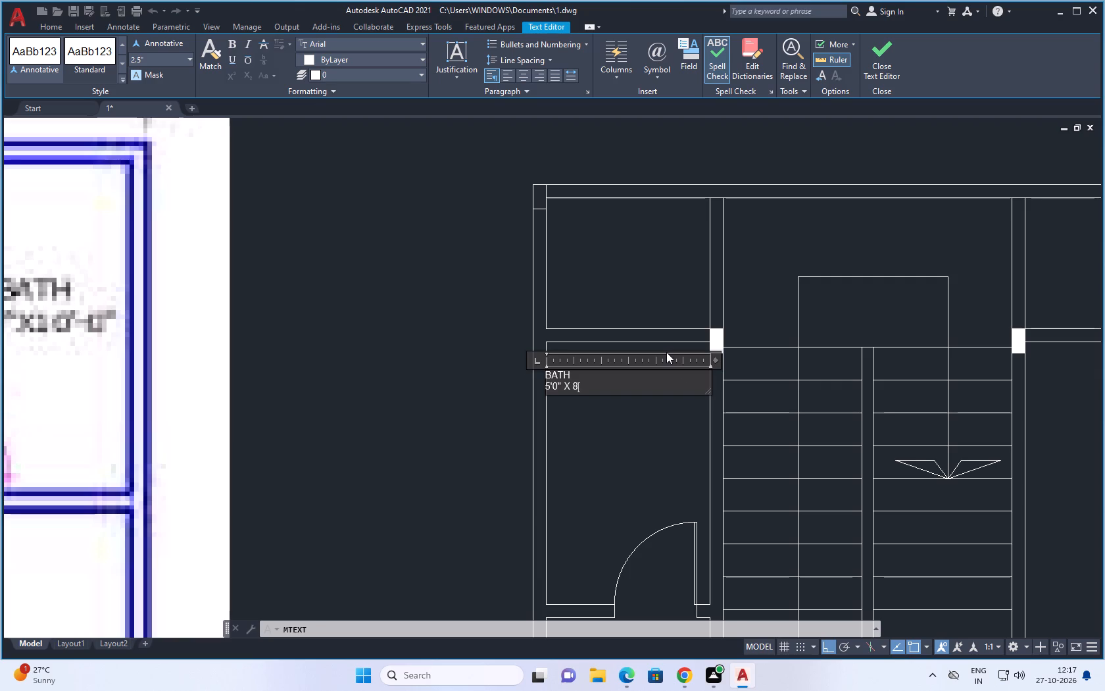
{"action": "key", "text": "apostrophe"}
{"action": "type", "text": "0\""}
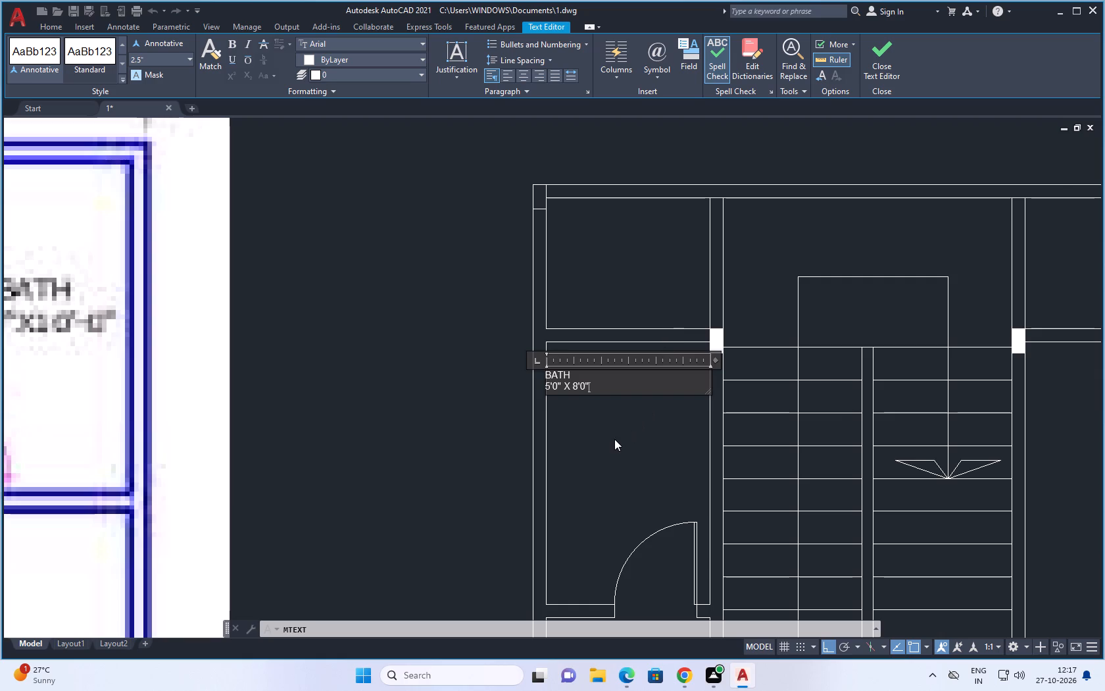
{"action": "left_click", "coordinate": [614, 439]}
Centre both lines of the northwest BATH label and set their text height to 8".
{"action": "double_click", "coordinate": [576, 382]}
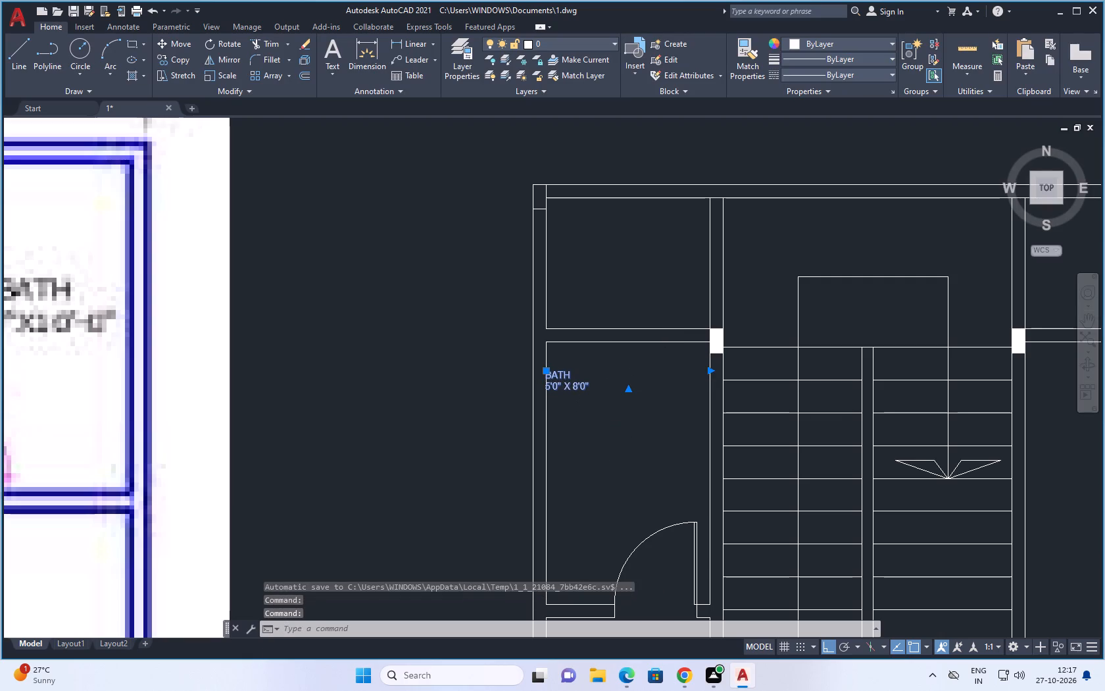
{"action": "left_click_drag", "start_coordinate": [627, 390], "coordinate": [508, 323]}
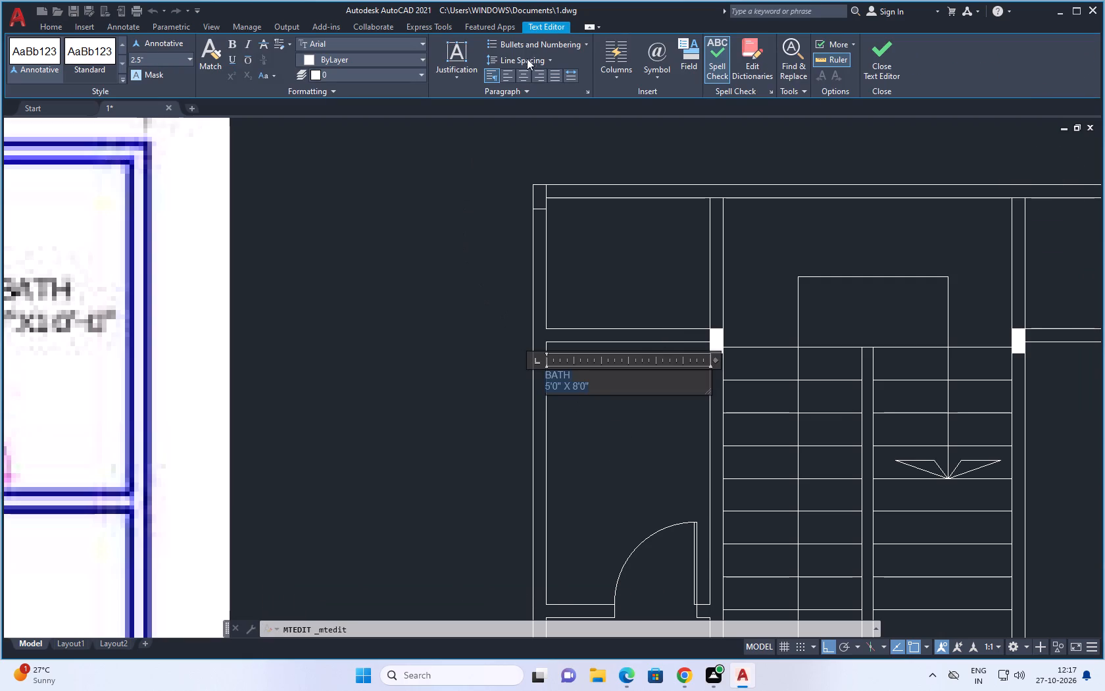
{"action": "left_click", "coordinate": [523, 70]}
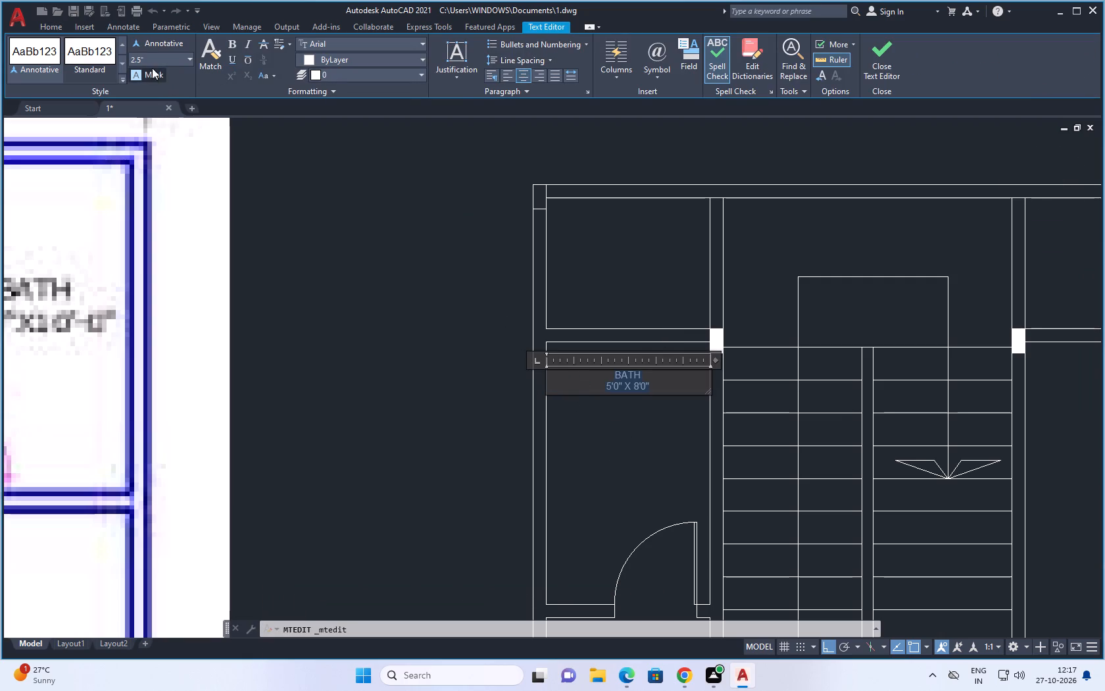
{"action": "left_click", "coordinate": [153, 63]}
{"action": "key", "text": "BackSpace"}
{"action": "key", "text": "8"}
{"action": "key", "text": "Return"}
{"action": "left_click", "coordinate": [368, 422]}
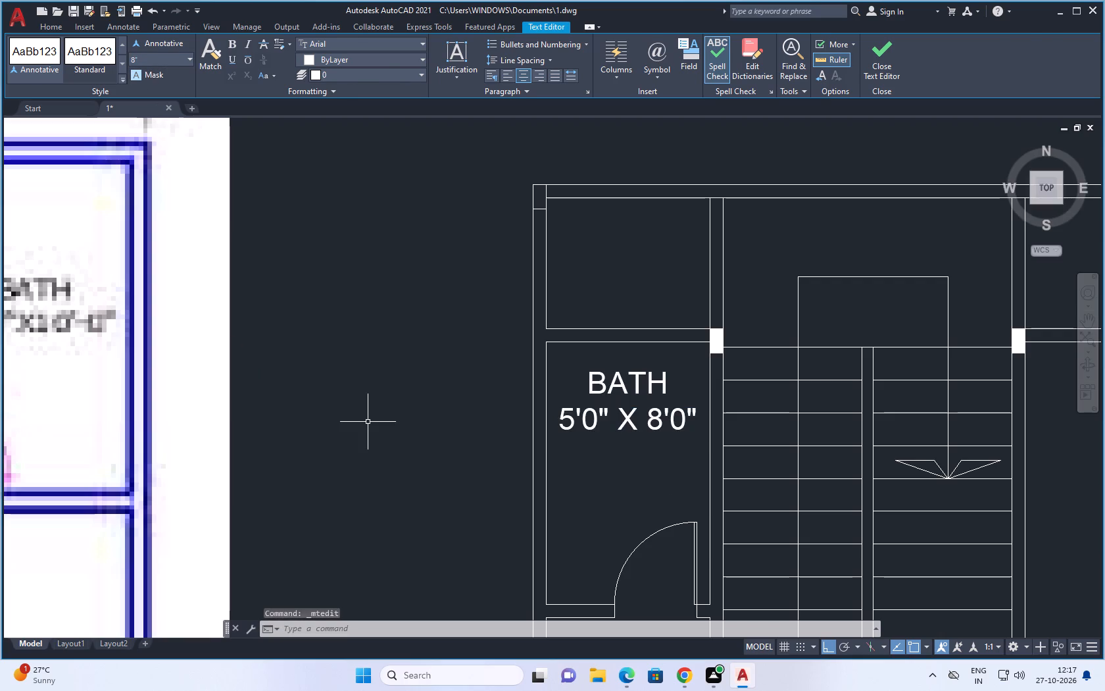
Copy the northwest BATH label and paste it inside the northeast bath, above the door.
{"action": "left_click", "coordinate": [612, 380]}
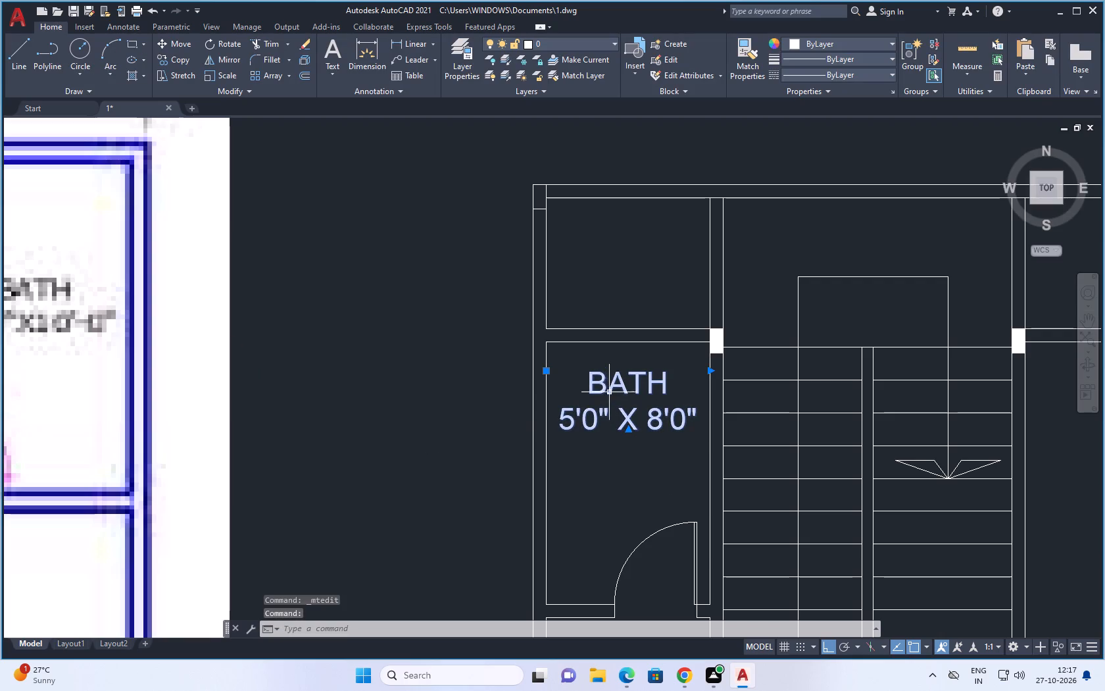
{"action": "key", "text": "ctrl+c"}
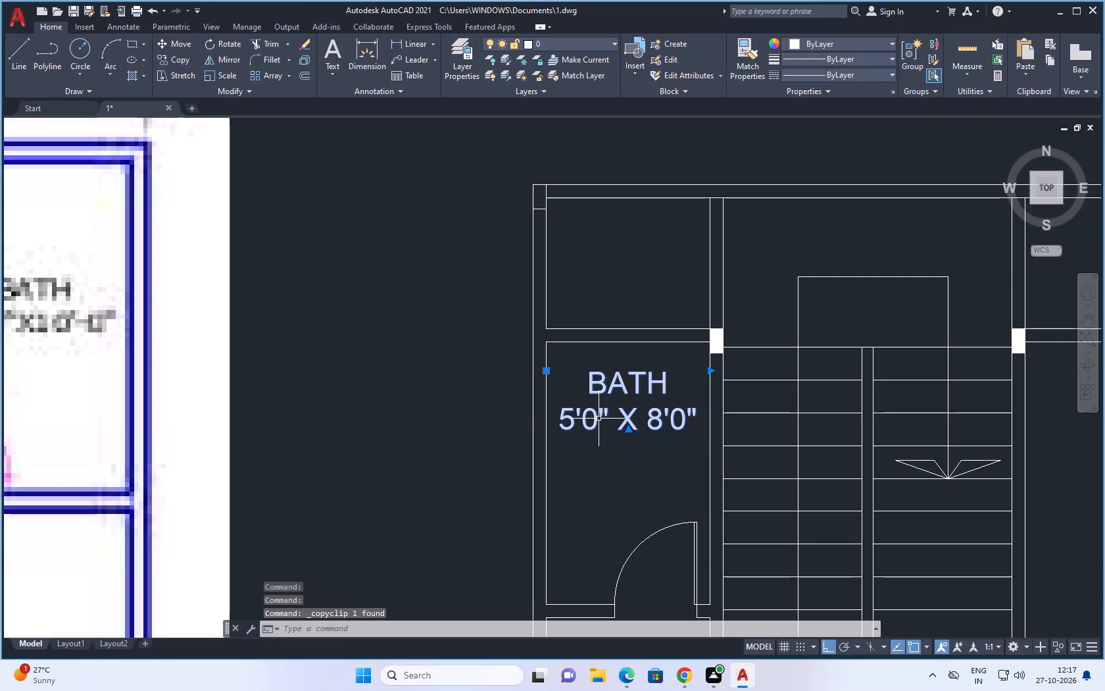
{"action": "key", "text": "ctrl+v"}
{"action": "scroll", "coordinate": [608, 357], "scroll_direction": "down", "scroll_amount": 4}
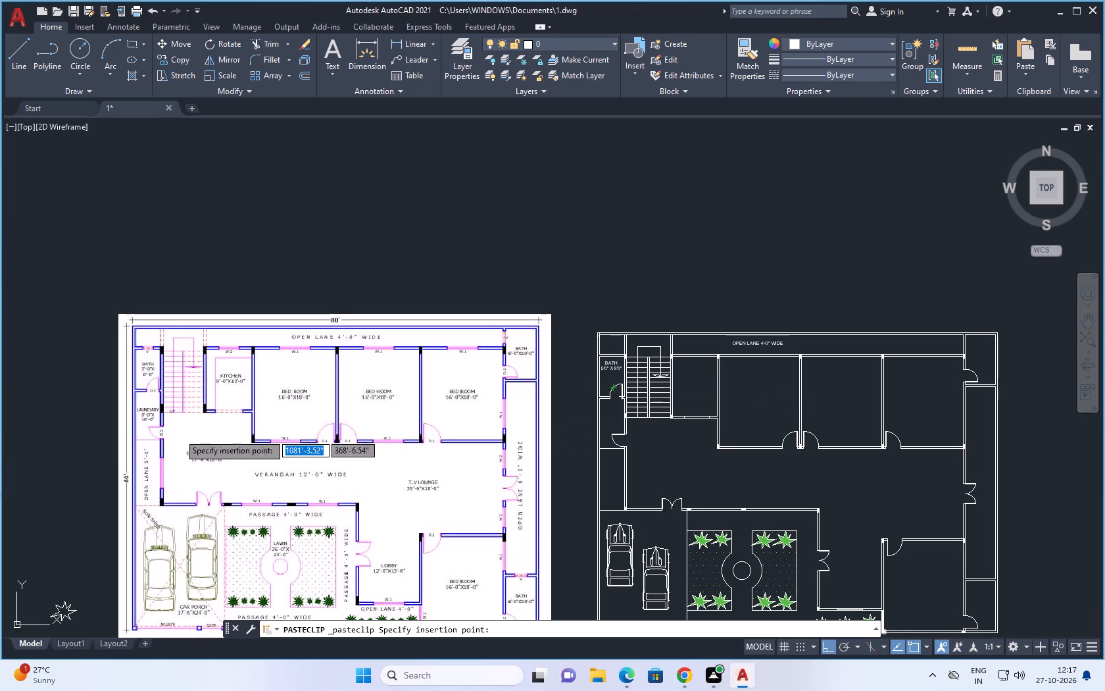
{"action": "scroll", "coordinate": [137, 365], "scroll_direction": "up", "scroll_amount": 2}
{"action": "scroll", "coordinate": [137, 369], "scroll_direction": "down", "scroll_amount": 2}
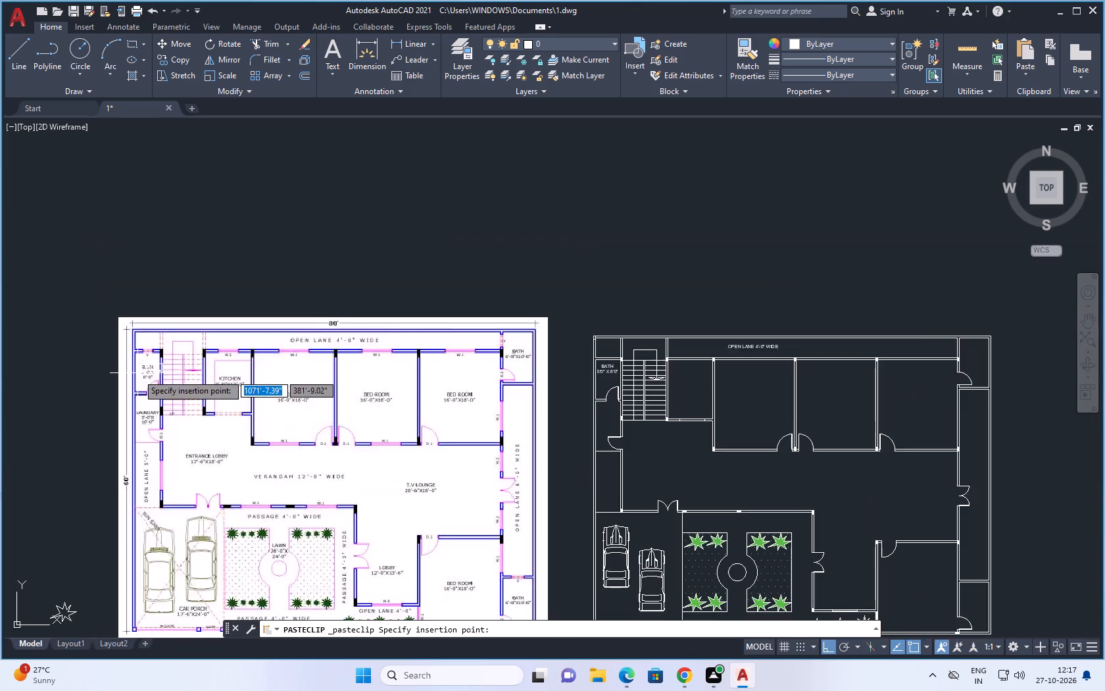
{"action": "scroll", "coordinate": [139, 372], "scroll_direction": "up", "scroll_amount": 3}
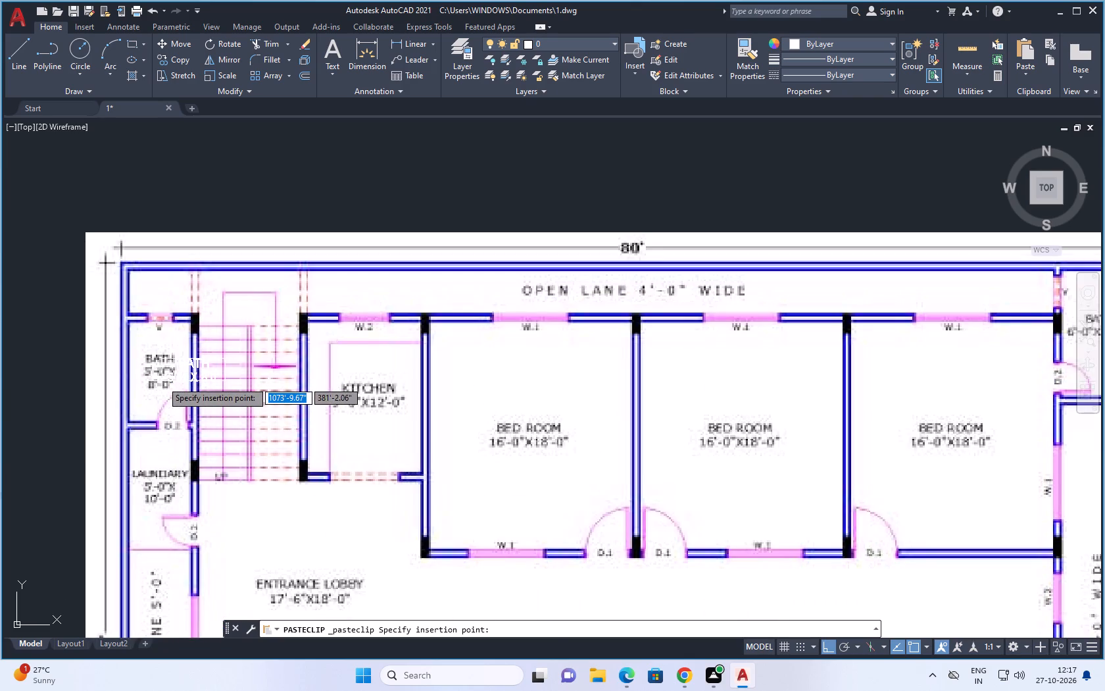
{"action": "scroll", "coordinate": [80, 319], "scroll_direction": "down", "scroll_amount": 2}
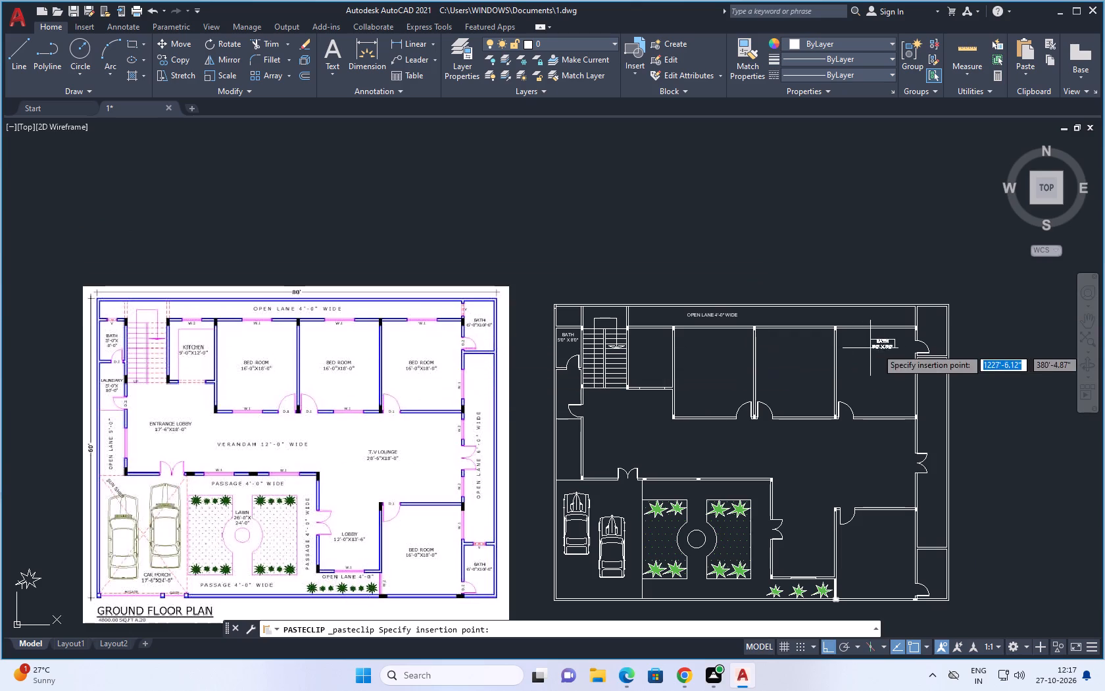
{"action": "scroll", "coordinate": [925, 322], "scroll_direction": "up", "scroll_amount": 4}
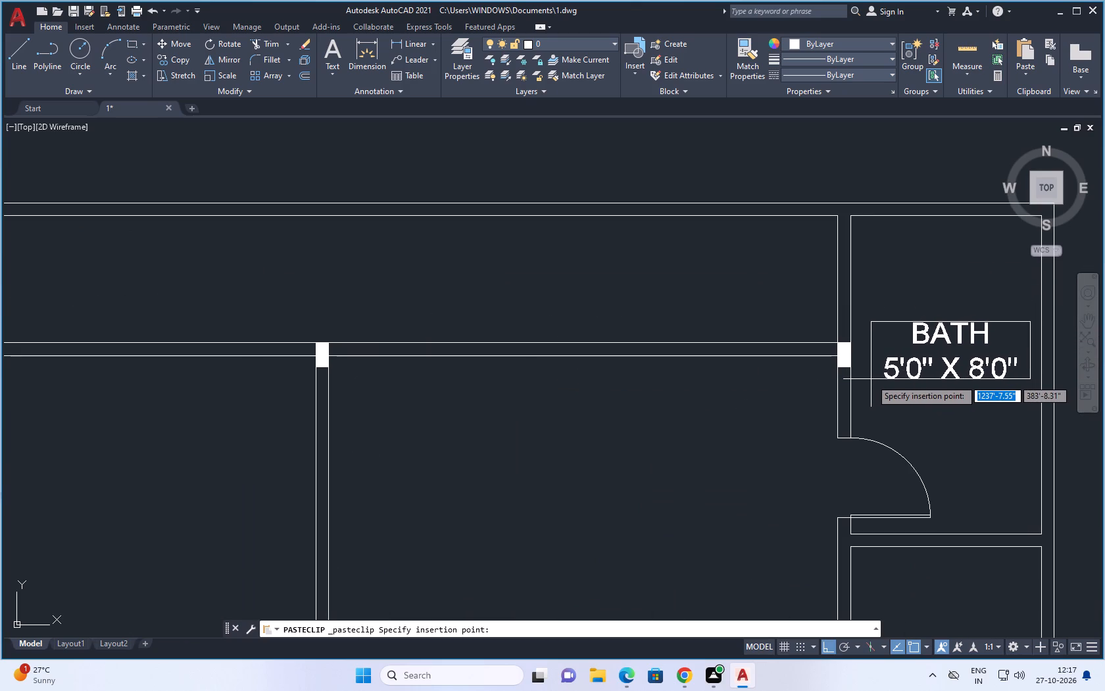
{"action": "left_click", "coordinate": [871, 379]}
Paste another copy of the BATH label inside the southeast bath, above the door.
{"action": "key", "text": "space"}
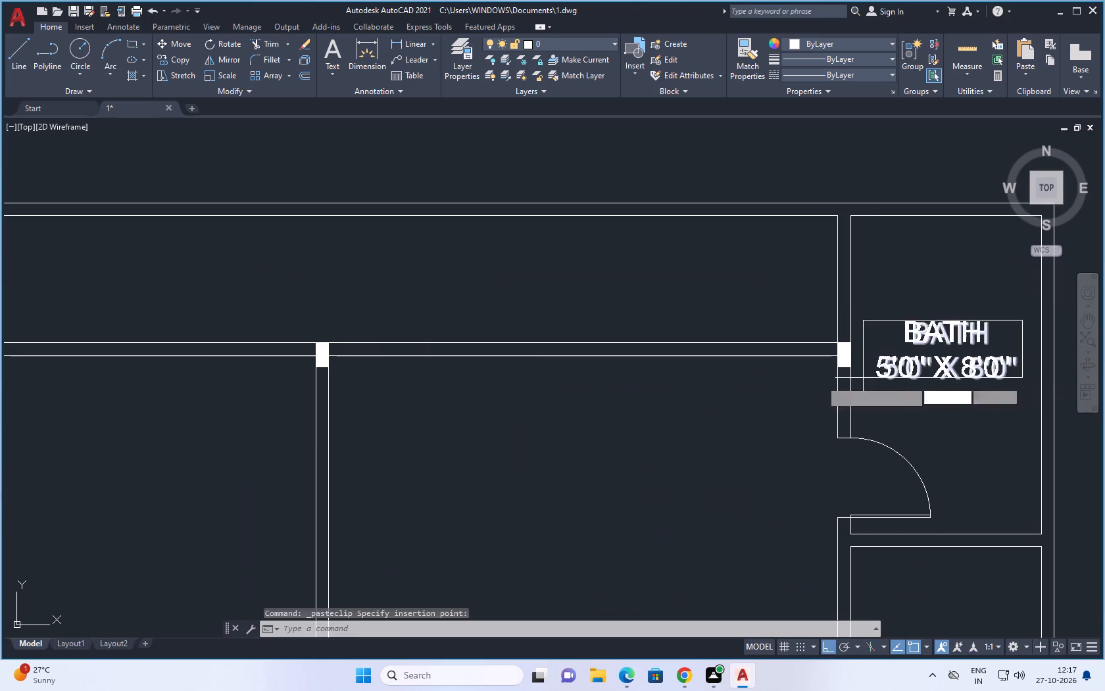
{"action": "scroll", "coordinate": [716, 293], "scroll_direction": "down", "scroll_amount": 5}
{"action": "scroll", "coordinate": [746, 540], "scroll_direction": "up", "scroll_amount": 5}
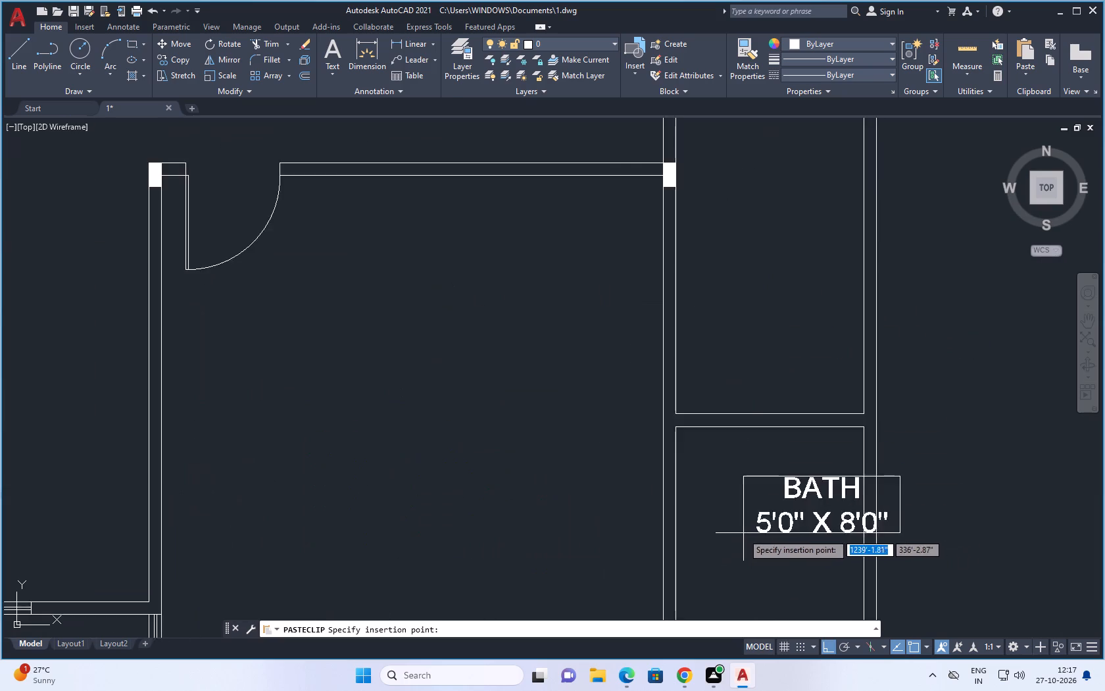
{"action": "left_click", "coordinate": [663, 565]}
Edit the northeast bath's label so its second dimension reads 10'0" and finish the text.
{"action": "scroll", "coordinate": [683, 544], "scroll_direction": "down", "scroll_amount": 5}
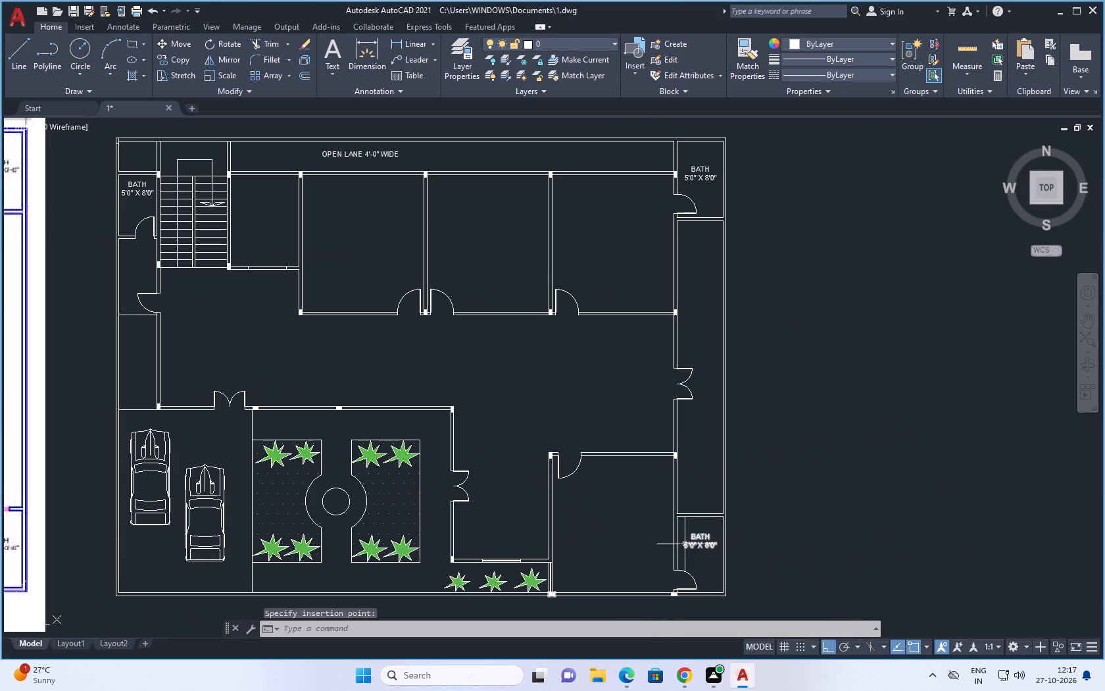
{"action": "scroll", "coordinate": [697, 157], "scroll_direction": "up", "scroll_amount": 4}
{"action": "double_click", "coordinate": [684, 245]}
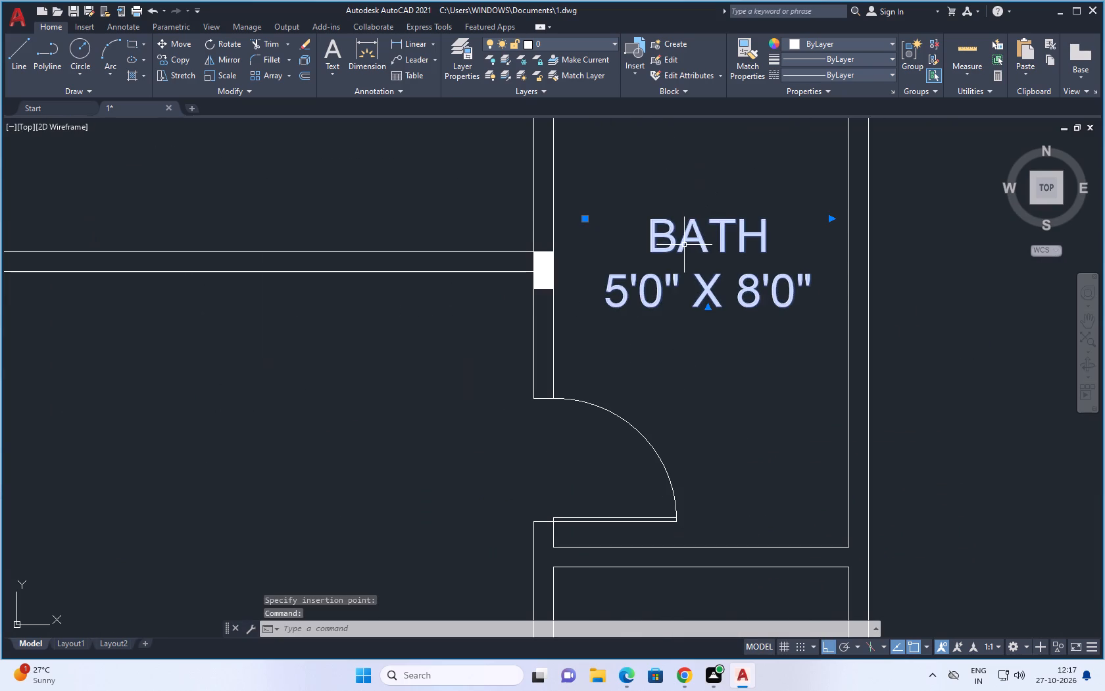
{"action": "left_click", "coordinate": [752, 295]}
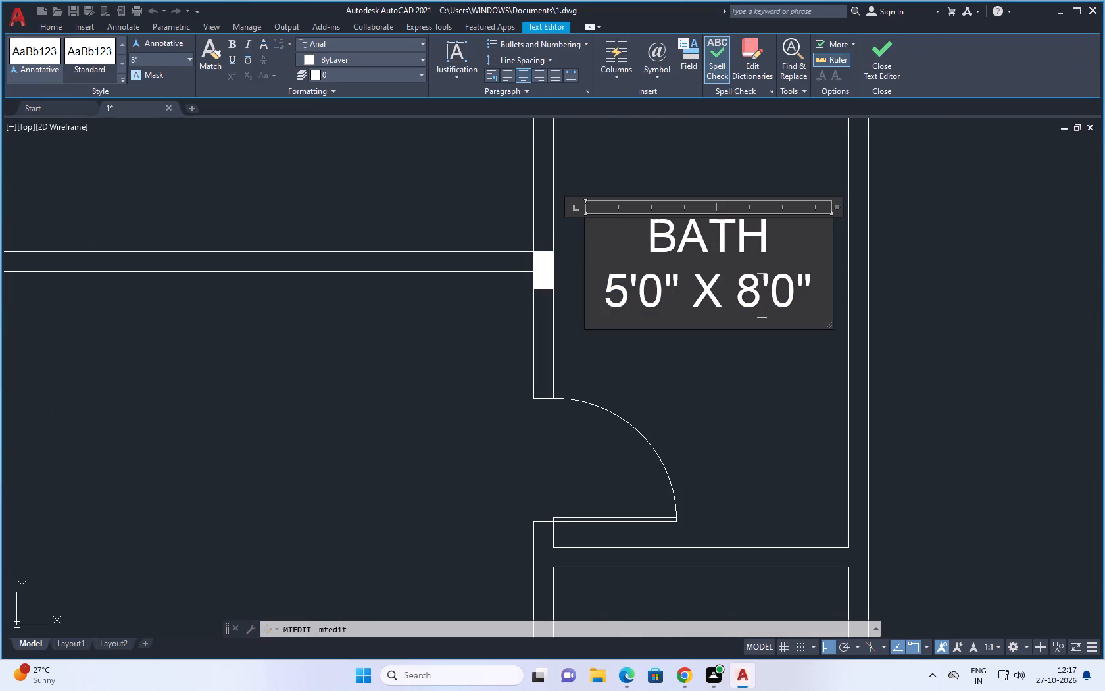
{"action": "key", "text": "BackSpace"}
{"action": "key", "text": "1"}
{"action": "key", "text": "0"}
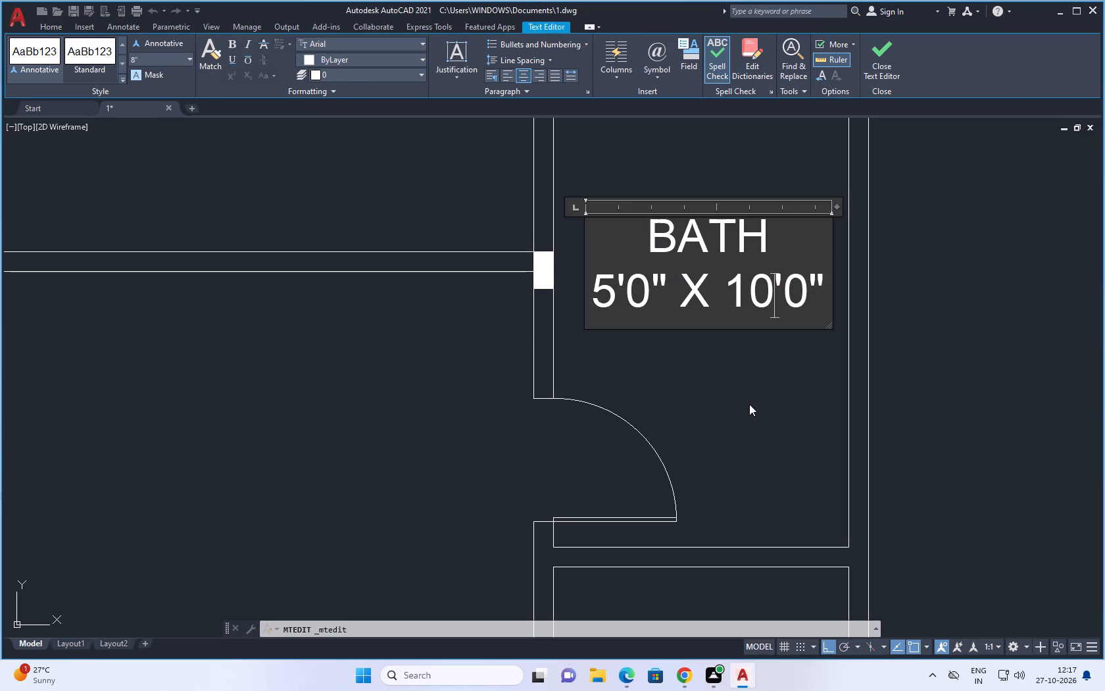
{"action": "left_click", "coordinate": [749, 404]}
Edit the southeast bath's label so its second dimension reads 10'0" and finish the text.
{"action": "scroll", "coordinate": [645, 237], "scroll_direction": "down", "scroll_amount": 4}
{"action": "scroll", "coordinate": [661, 337], "scroll_direction": "down", "scroll_amount": 3}
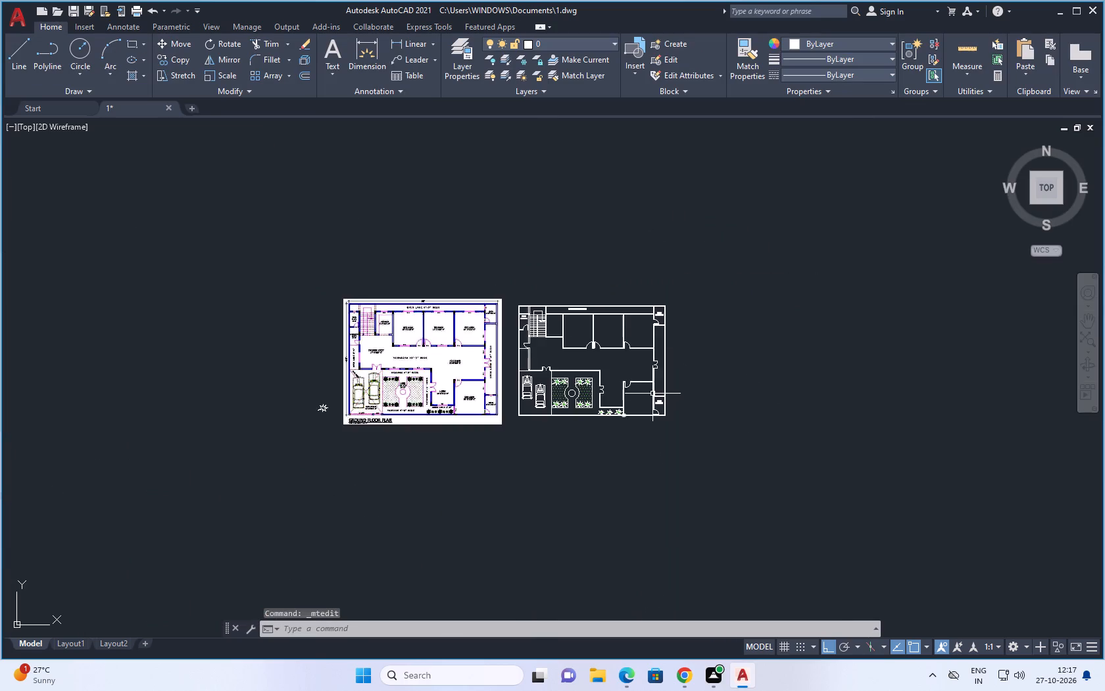
{"action": "scroll", "coordinate": [652, 411], "scroll_direction": "up", "scroll_amount": 5}
{"action": "left_click", "coordinate": [672, 330]}
{"action": "left_click", "coordinate": [672, 330]}
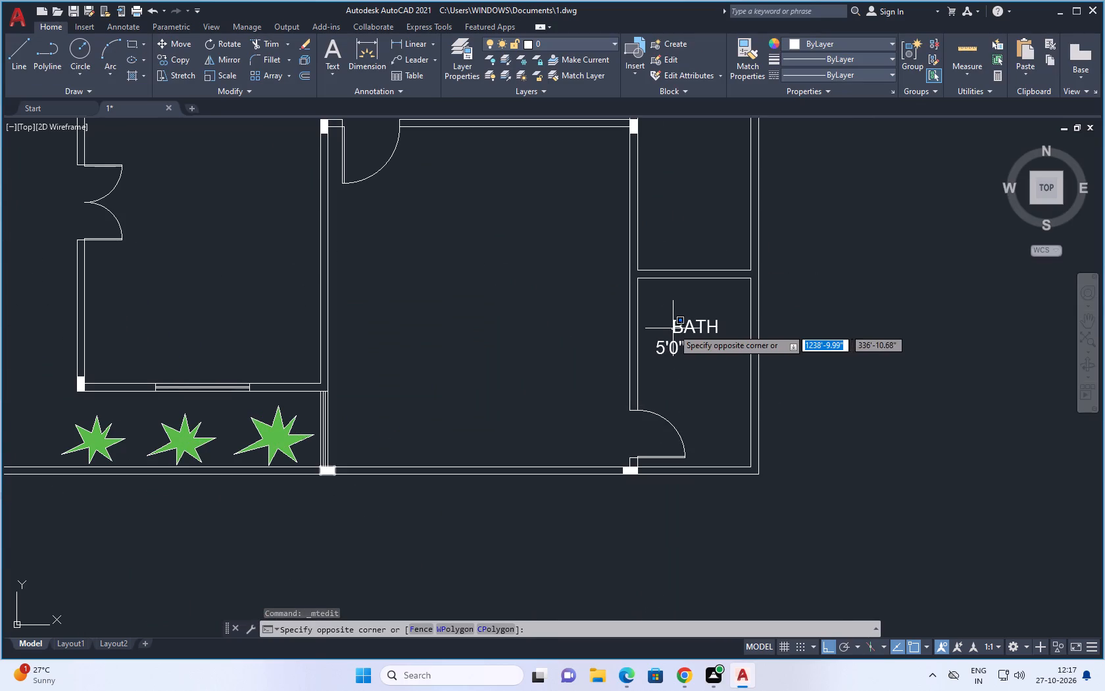
{"action": "double_click", "coordinate": [677, 325]}
{"action": "double_click", "coordinate": [678, 330]}
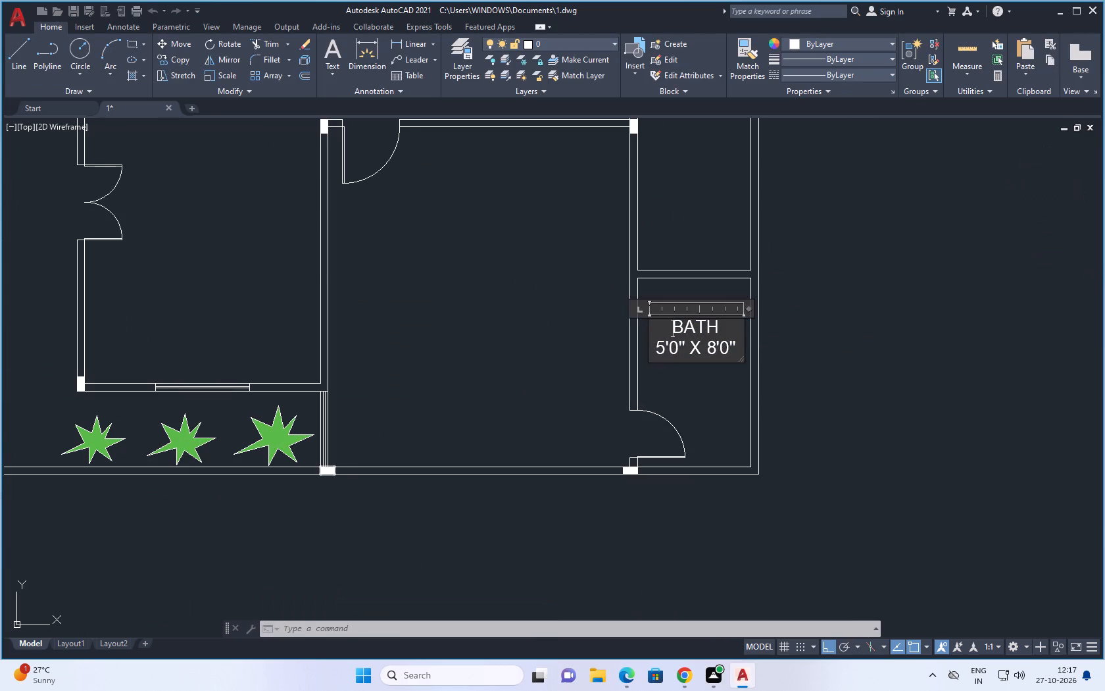
{"action": "left_click", "coordinate": [718, 355]}
{"action": "key", "text": "BackSpace"}
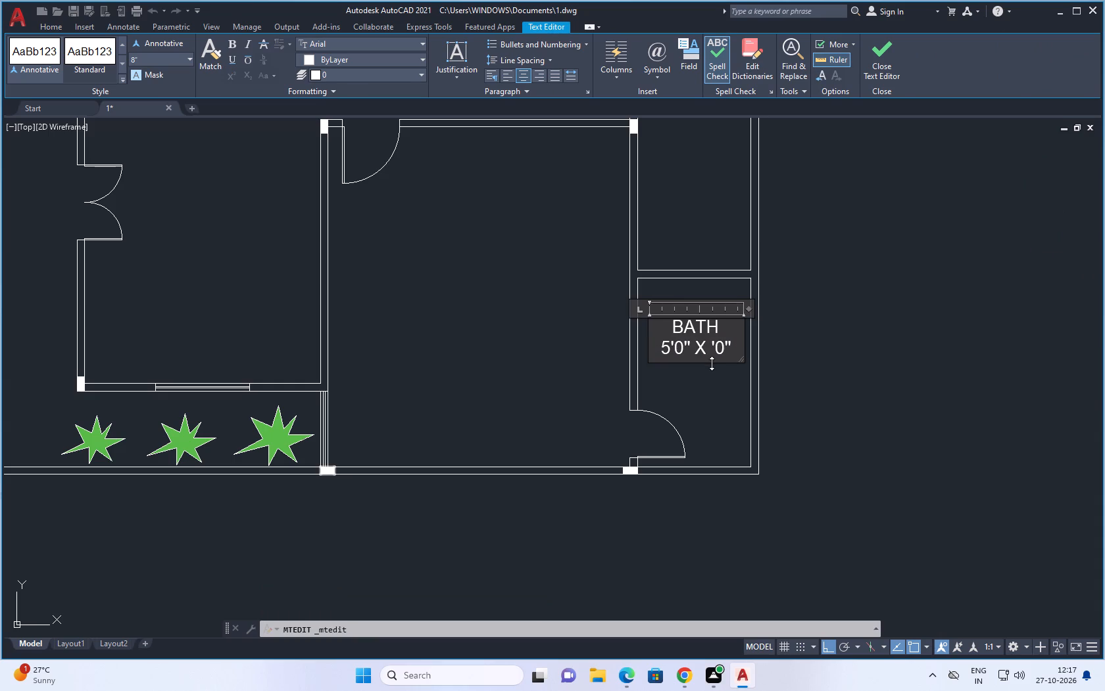
{"action": "type", "text": "10"}
{"action": "left_click", "coordinate": [695, 408]}
Paste a copy of the BATH label inside the laundry room south of the northwest bath, above its door.
{"action": "scroll", "coordinate": [709, 365], "scroll_direction": "down", "scroll_amount": 4}
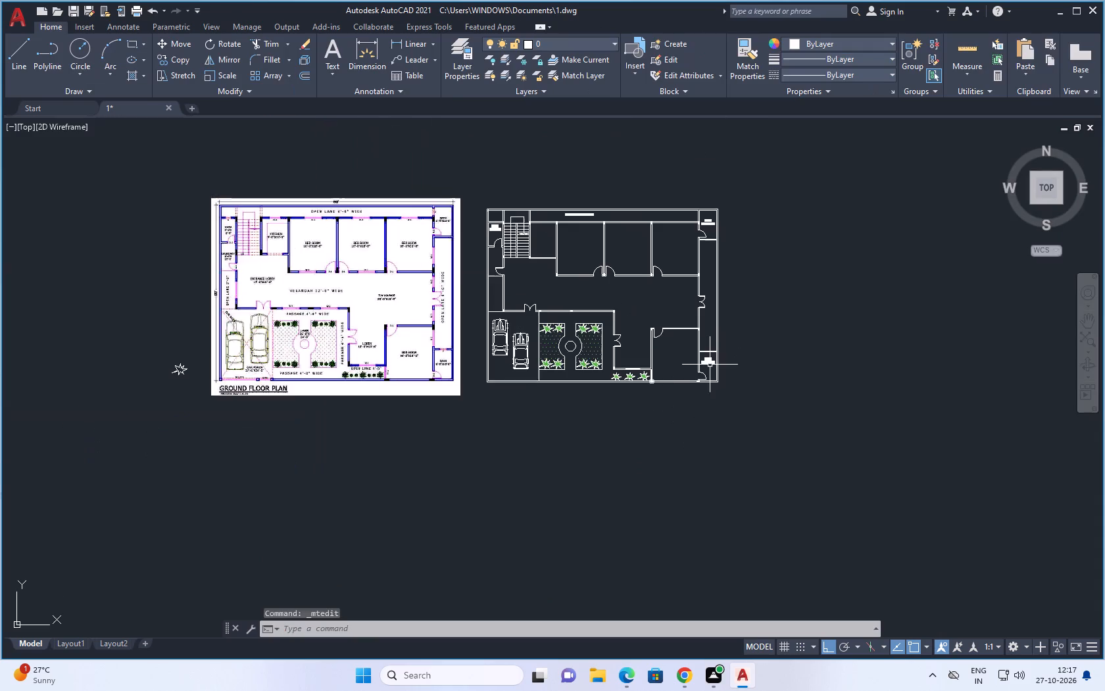
{"action": "scroll", "coordinate": [708, 371], "scroll_direction": "down", "scroll_amount": 1}
{"action": "scroll", "coordinate": [475, 334], "scroll_direction": "up", "scroll_amount": 3}
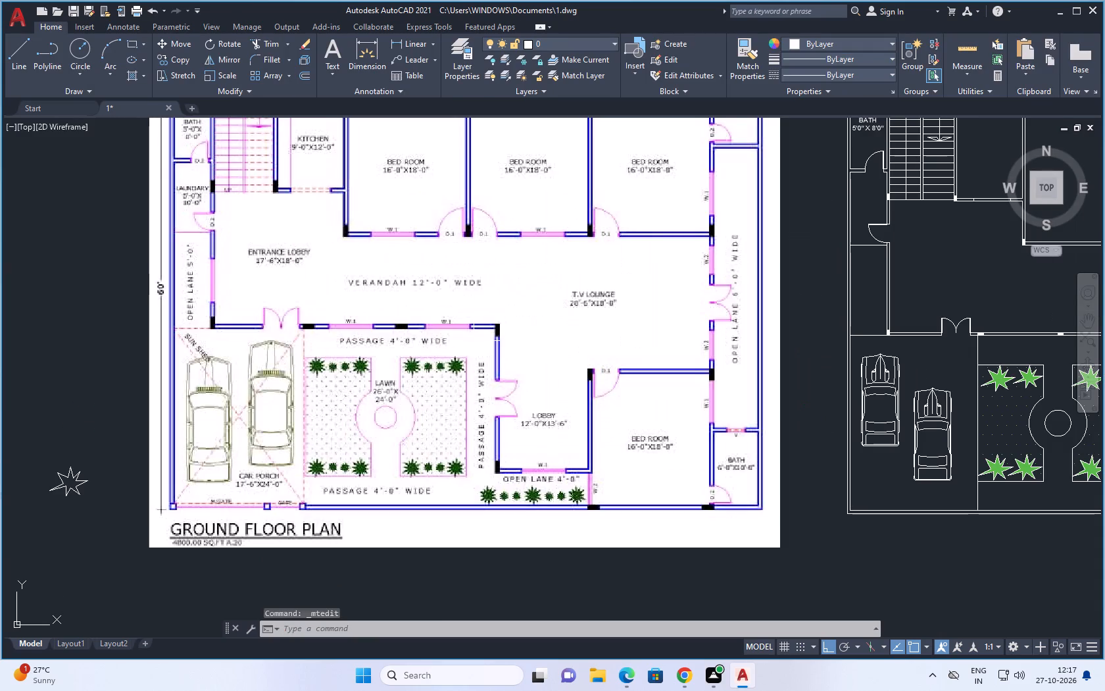
{"action": "scroll", "coordinate": [474, 347], "scroll_direction": "down", "scroll_amount": 1}
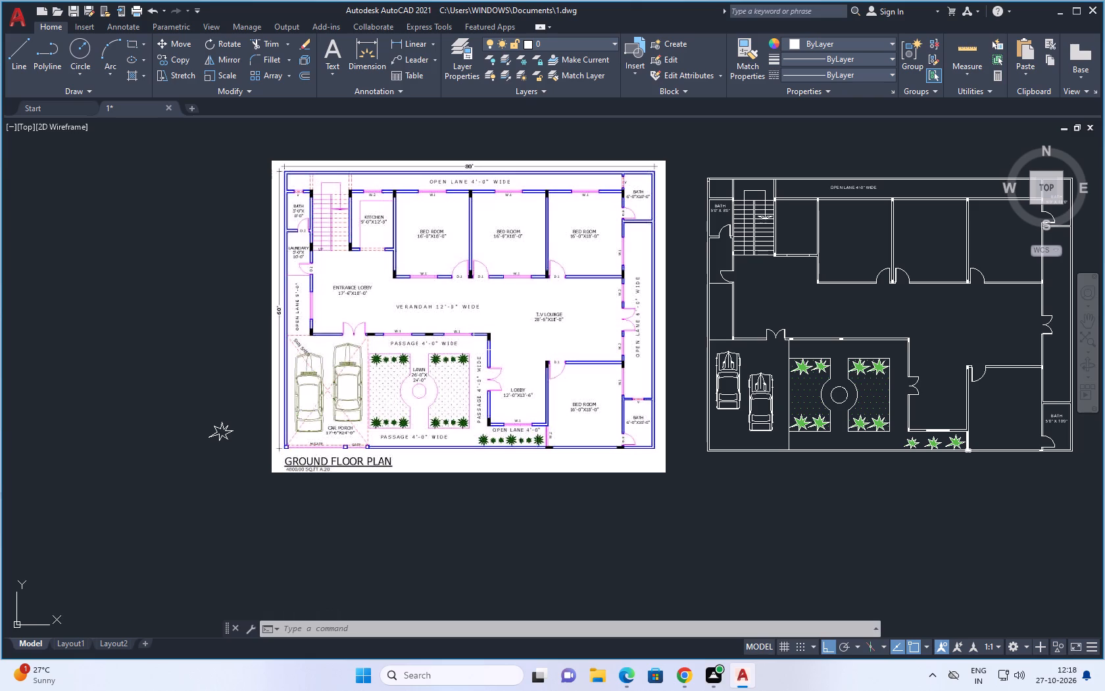
{"action": "key", "text": "ctrl+v"}
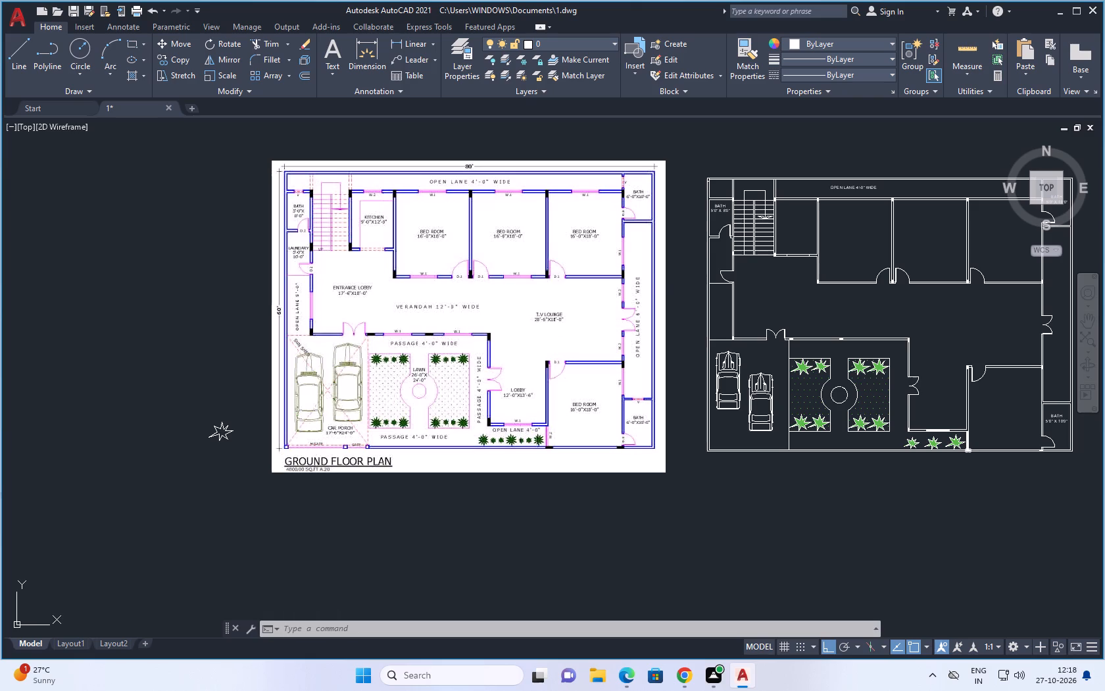
{"action": "scroll", "coordinate": [716, 248], "scroll_direction": "up", "scroll_amount": 3}
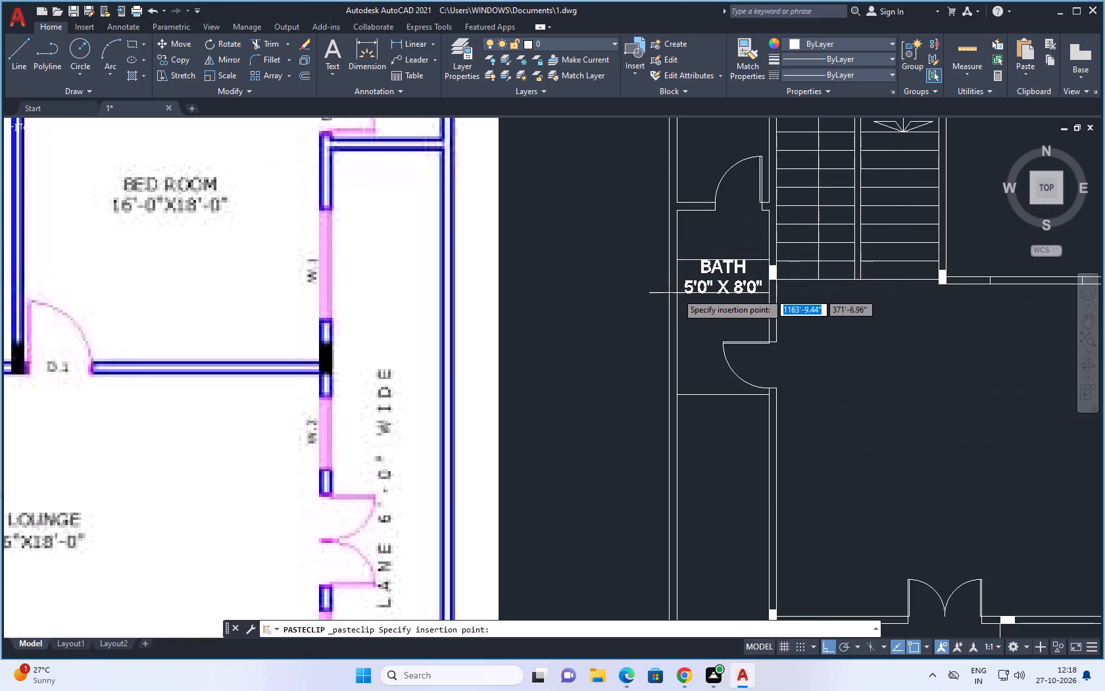
{"action": "left_click", "coordinate": [678, 295]}
Replace the room name in the pasted label with LAUNDRY and finish the text.
{"action": "double_click", "coordinate": [706, 270]}
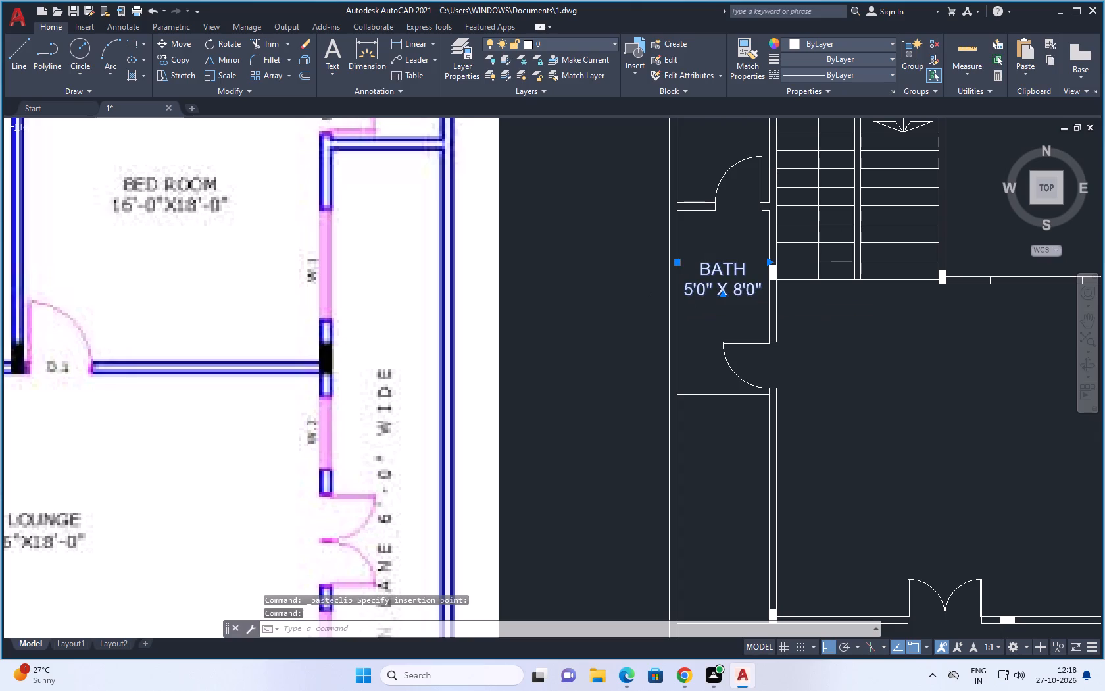
{"action": "left_click", "coordinate": [746, 268]}
{"action": "key", "text": "BackSpace"}
{"action": "key", "text": "BackSpace"}
{"action": "key", "text": "BackSpace"}
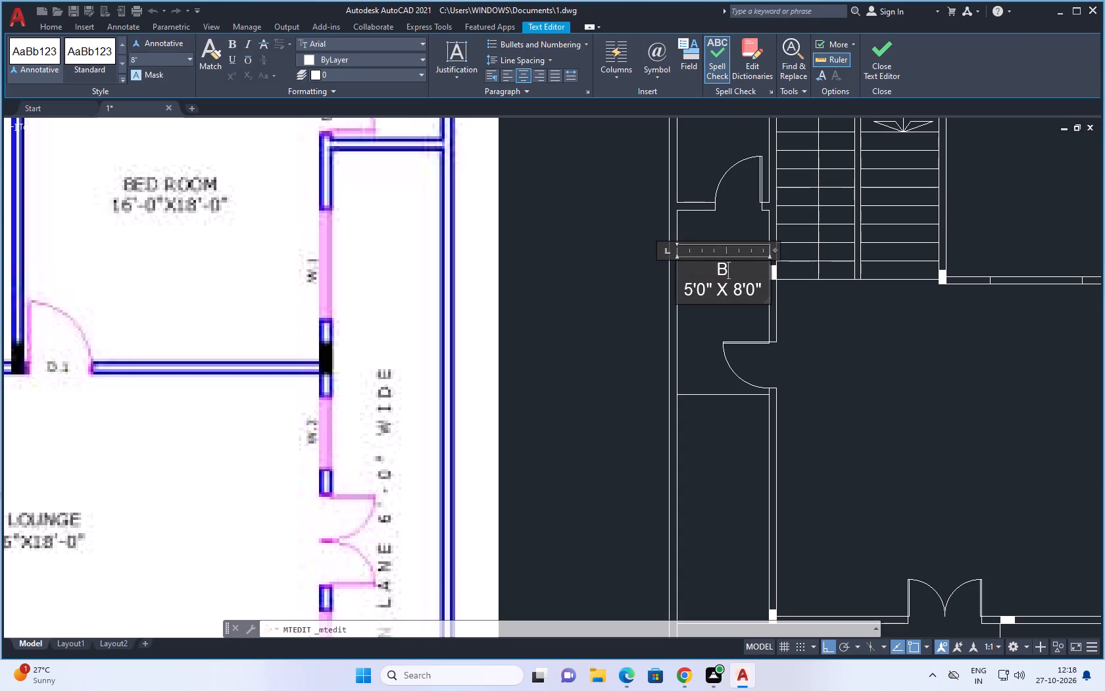
{"action": "key", "text": "BackSpace"}
{"action": "key", "text": "l"}
{"action": "key", "text": "a"}
{"action": "key", "text": "u"}
{"action": "key", "text": "n"}
{"action": "key", "text": "c"}
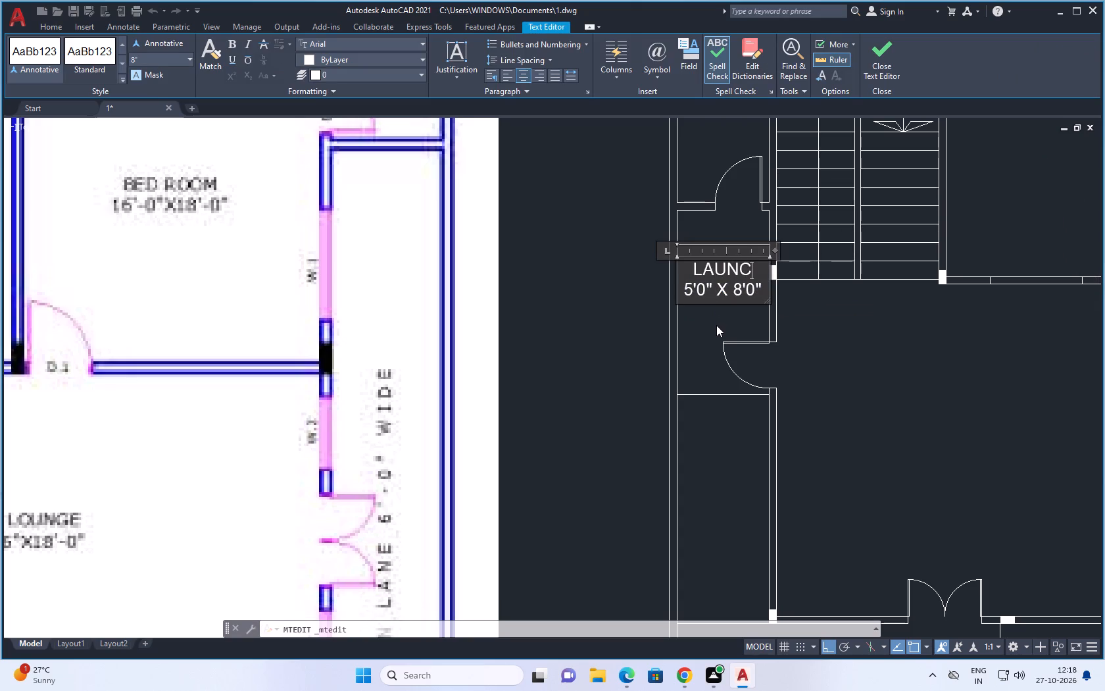
{"action": "key", "text": "BackSpace"}
{"action": "type", "text": "DRY"}
{"action": "left_click", "coordinate": [710, 367]}
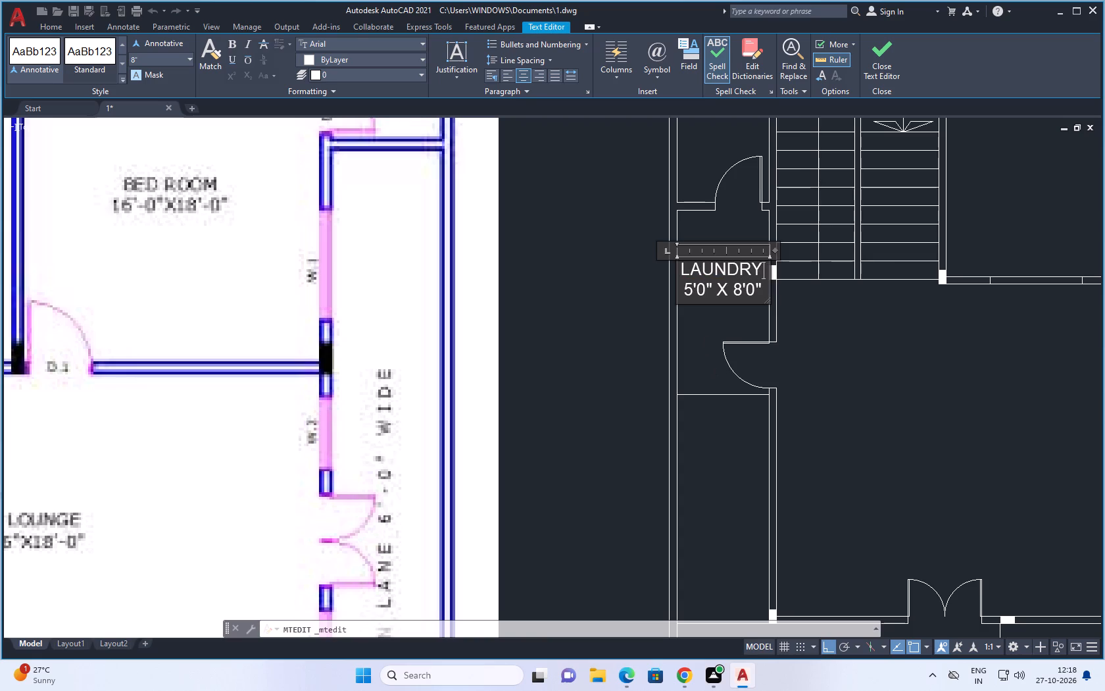
Edit the LAUNDRY label so its second dimension reads 10'0" and finish the text.
{"action": "scroll", "coordinate": [714, 324], "scroll_direction": "down", "scroll_amount": 3}
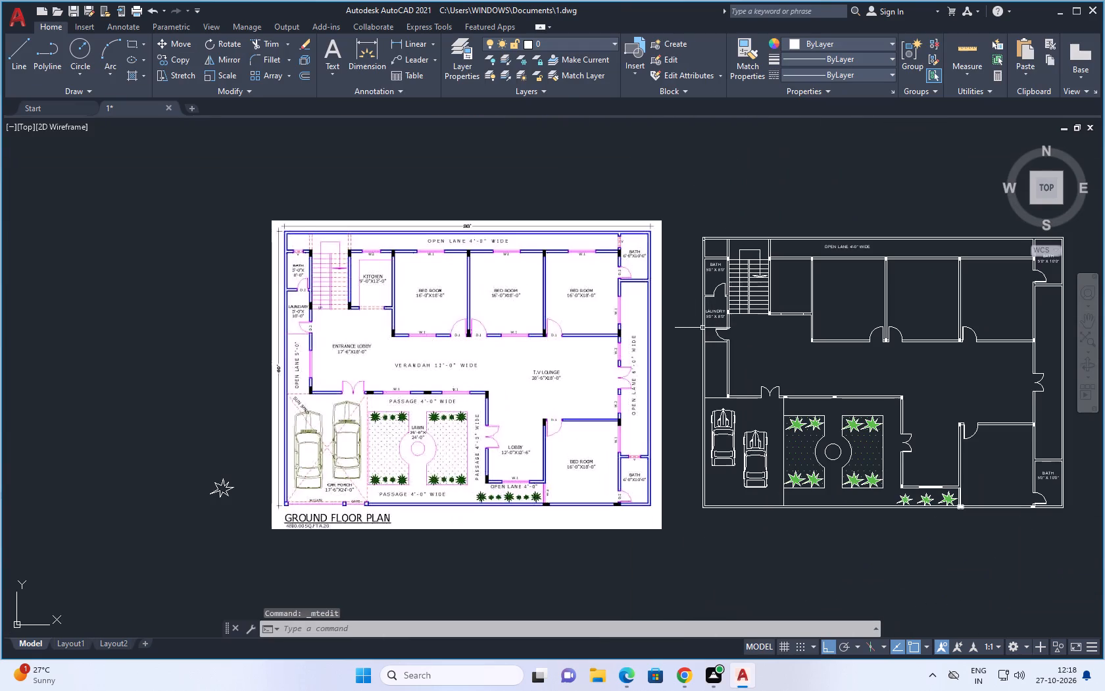
{"action": "scroll", "coordinate": [722, 305], "scroll_direction": "up", "scroll_amount": 3}
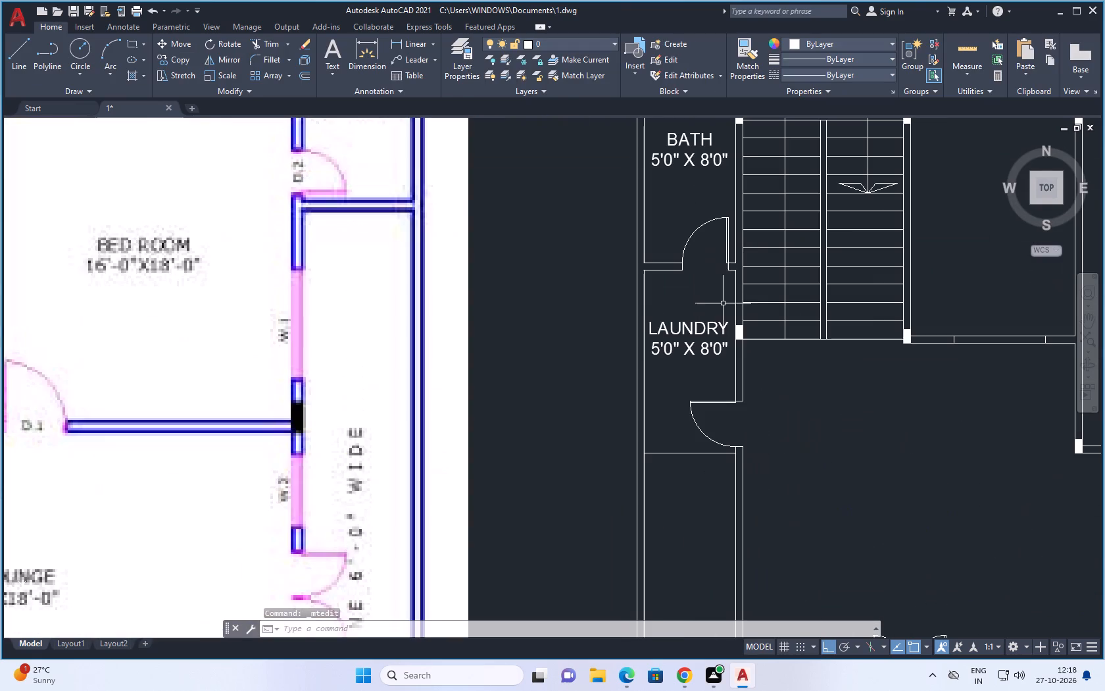
{"action": "double_click", "coordinate": [703, 349]}
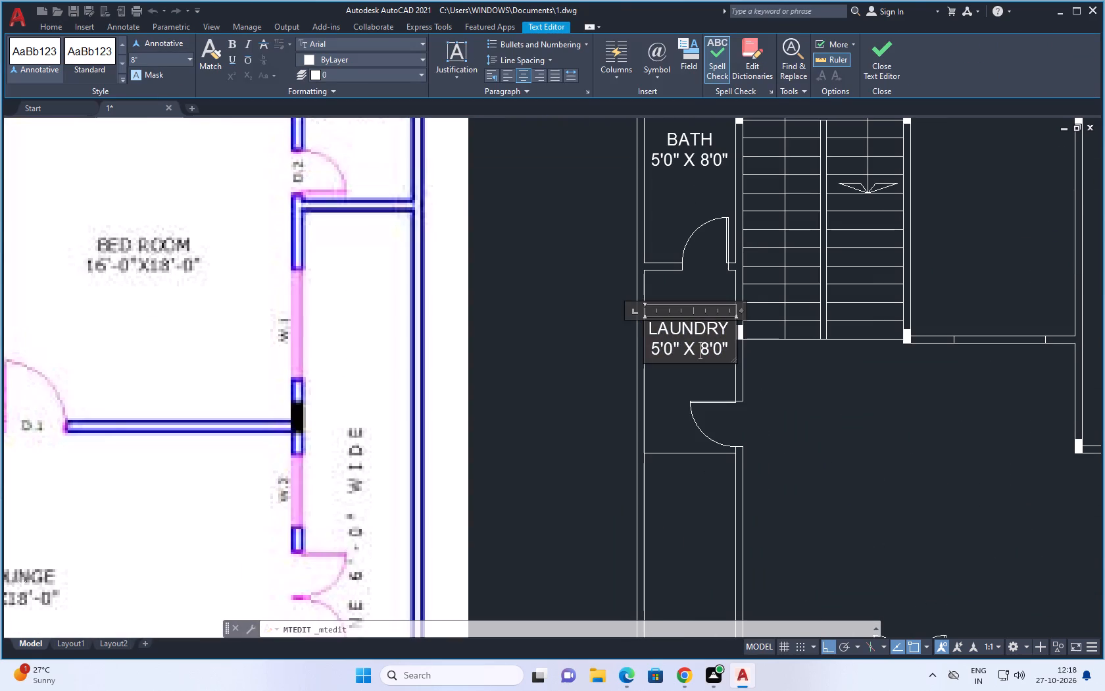
{"action": "left_click", "coordinate": [707, 349]}
{"action": "key", "text": "BackSpace"}
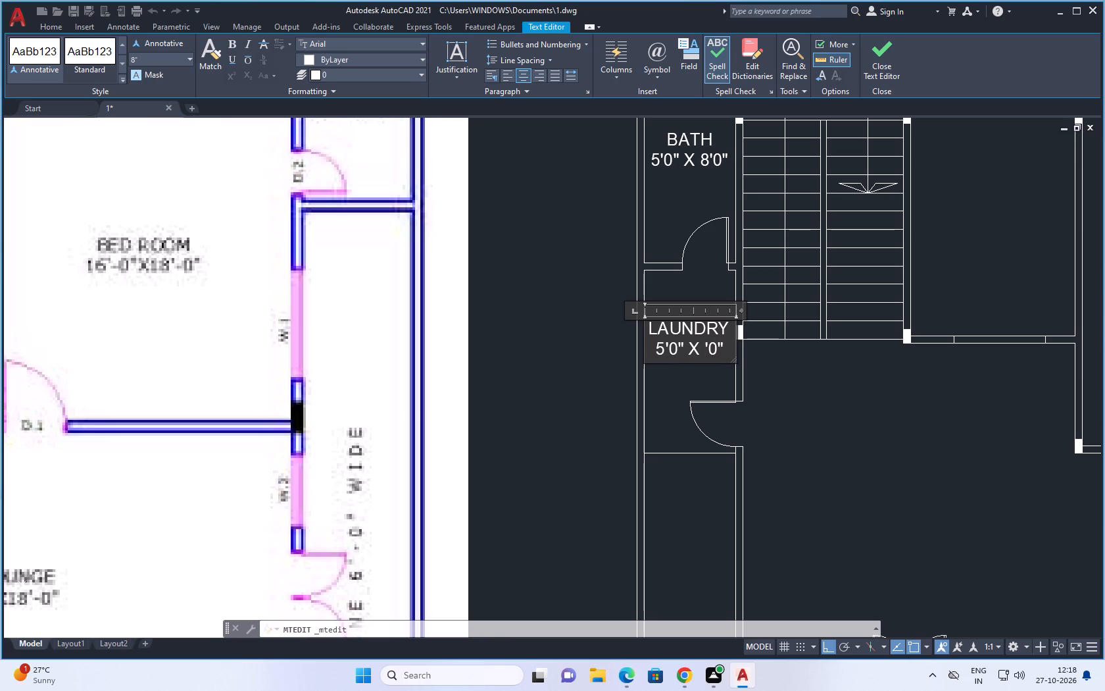
{"action": "type", "text": "1O"}
{"action": "left_click", "coordinate": [671, 415]}
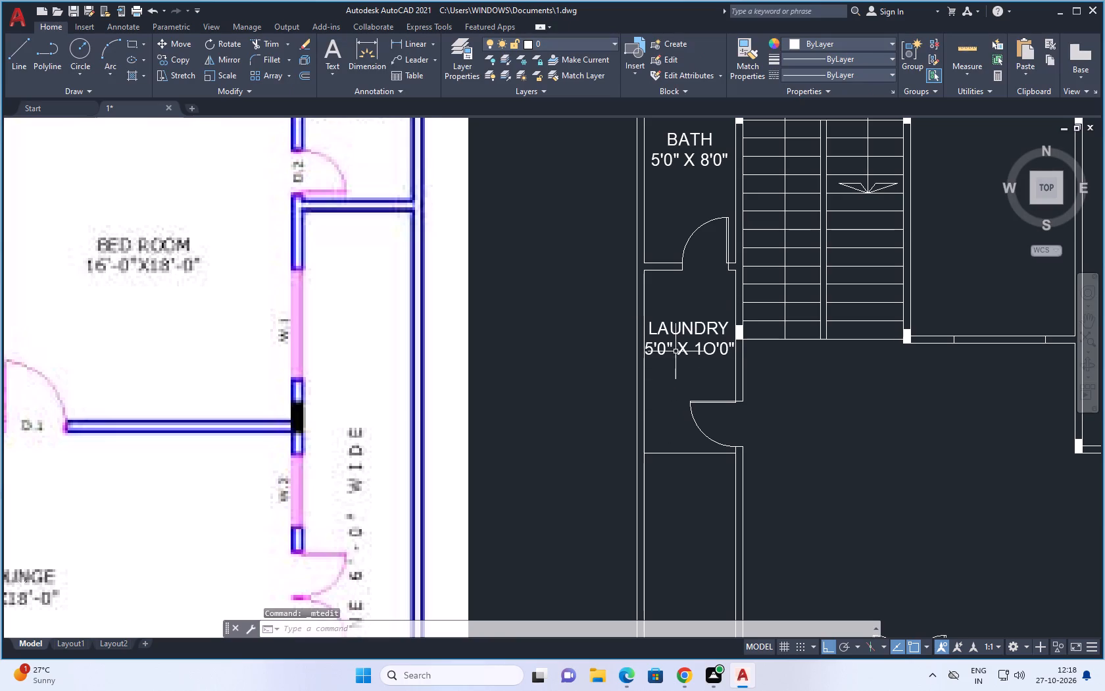
{"action": "double_click", "coordinate": [680, 344]}
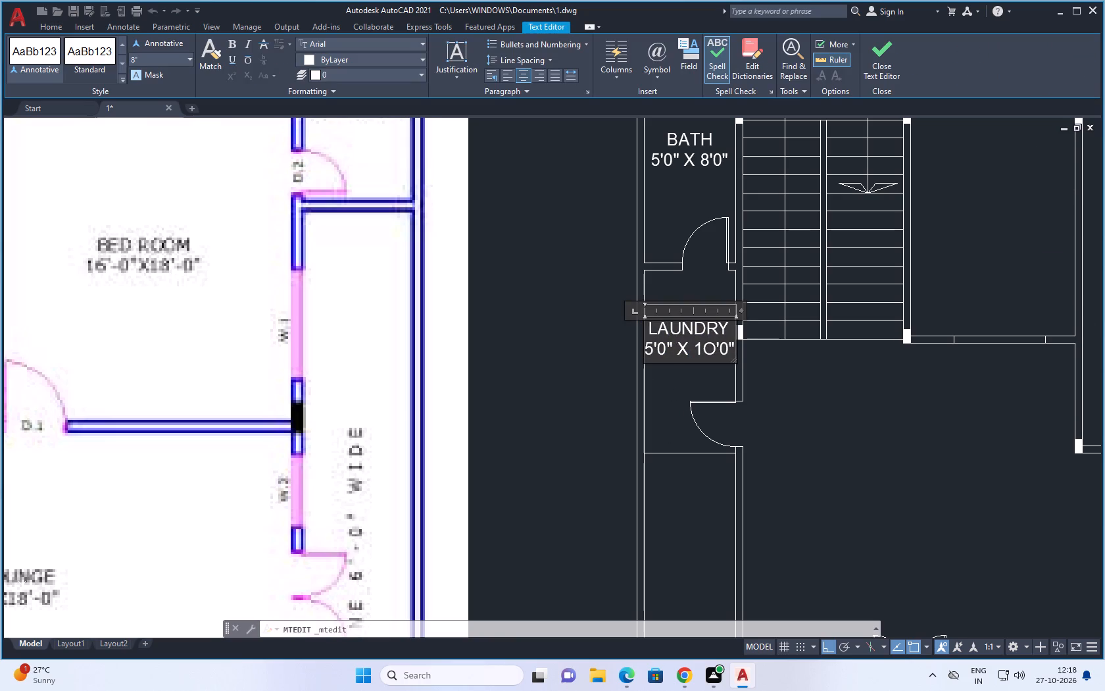
{"action": "left_click", "coordinate": [713, 351]}
{"action": "key", "text": "BackSpace"}
{"action": "key", "text": "0"}
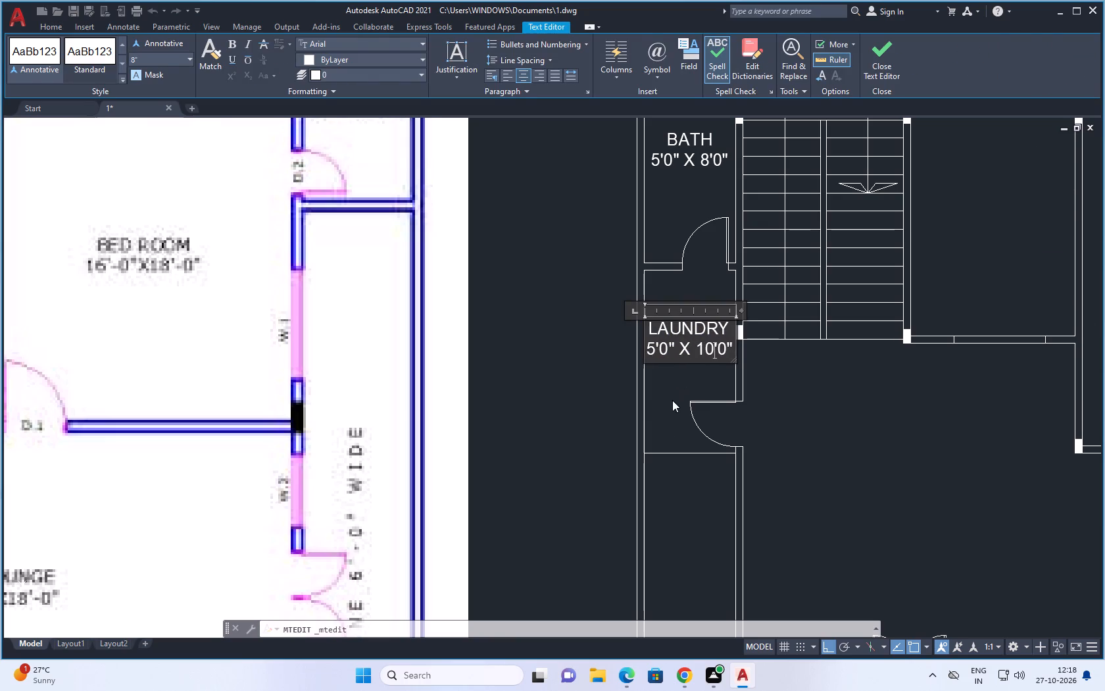
{"action": "left_click", "coordinate": [672, 400]}
Shift the OPEN LANE 4'-0" WIDE label about 5'-2" east along the north lane using Stretch.
{"action": "scroll", "coordinate": [714, 343], "scroll_direction": "down", "scroll_amount": 4}
{"action": "scroll", "coordinate": [516, 342], "scroll_direction": "up", "scroll_amount": 1}
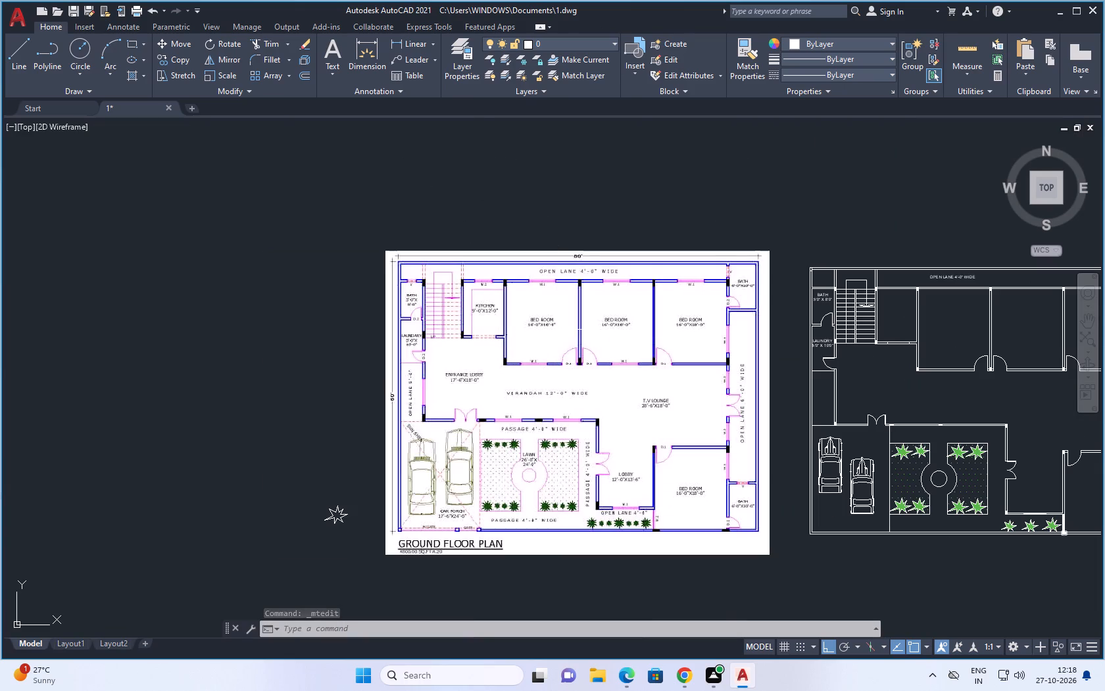
{"action": "scroll", "coordinate": [556, 328], "scroll_direction": "down", "scroll_amount": 1}
{"action": "scroll", "coordinate": [826, 292], "scroll_direction": "up", "scroll_amount": 3}
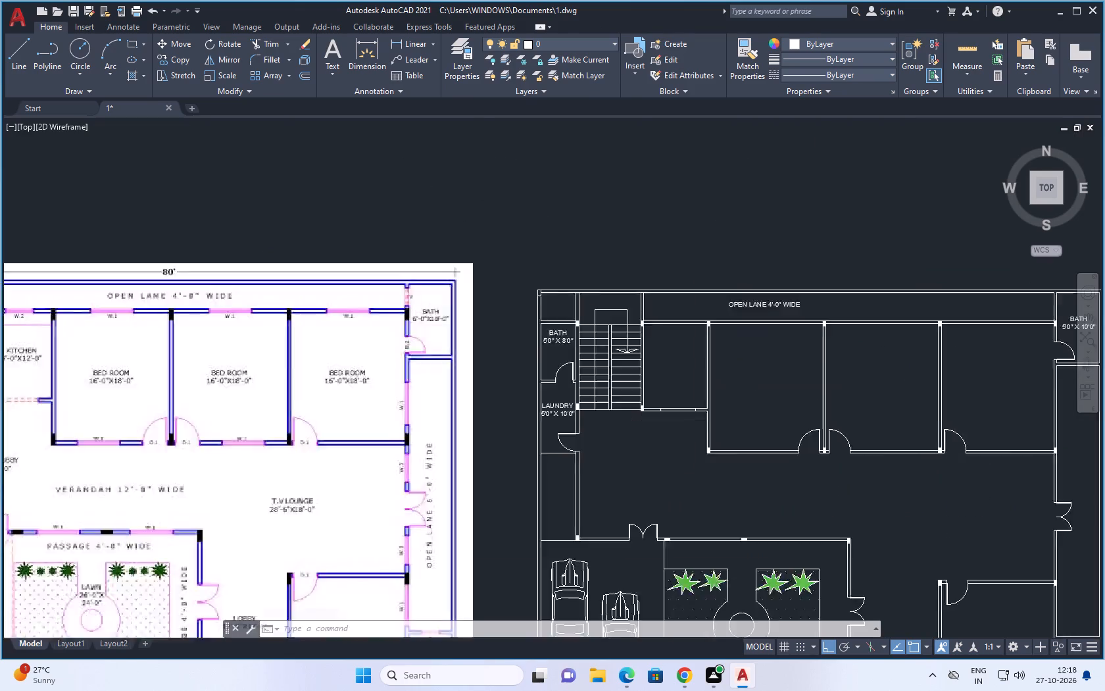
{"action": "scroll", "coordinate": [826, 292], "scroll_direction": "up", "scroll_amount": 1}
{"action": "left_click", "coordinate": [687, 325]}
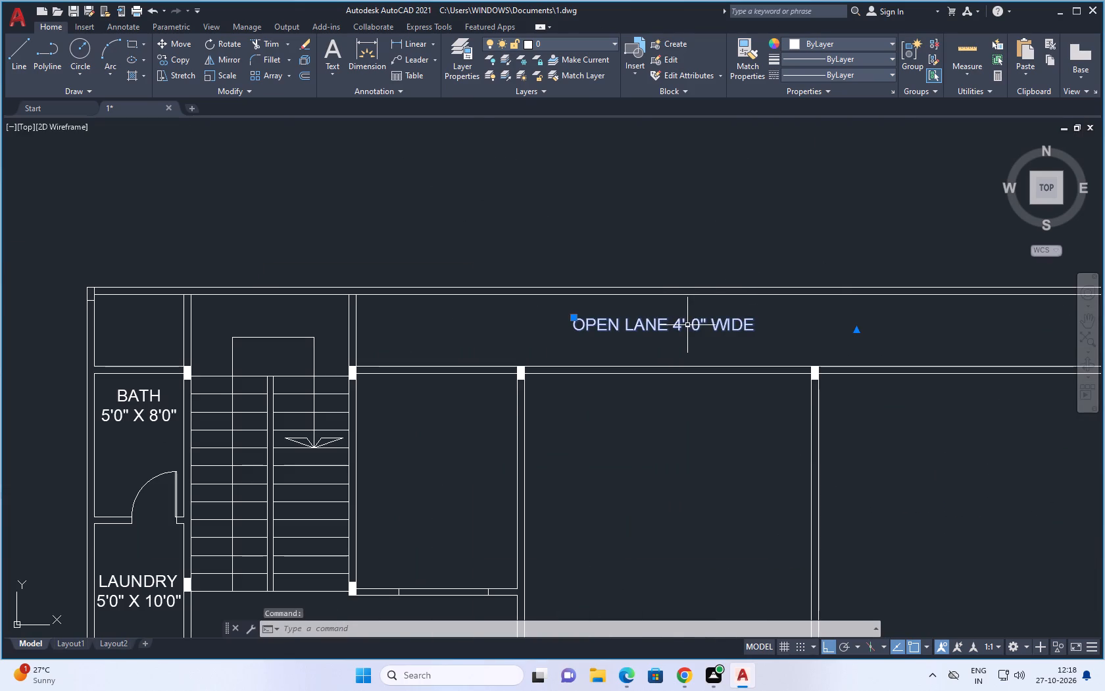
{"action": "key", "text": "s"}
{"action": "key", "text": "space"}
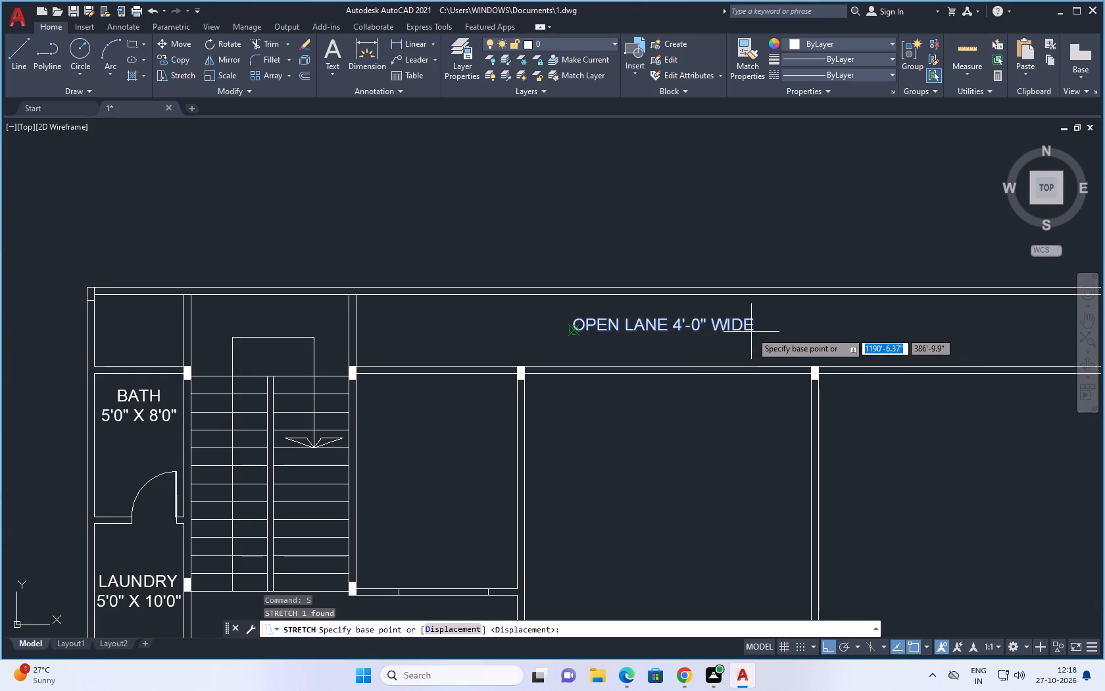
{"action": "left_click", "coordinate": [752, 331]}
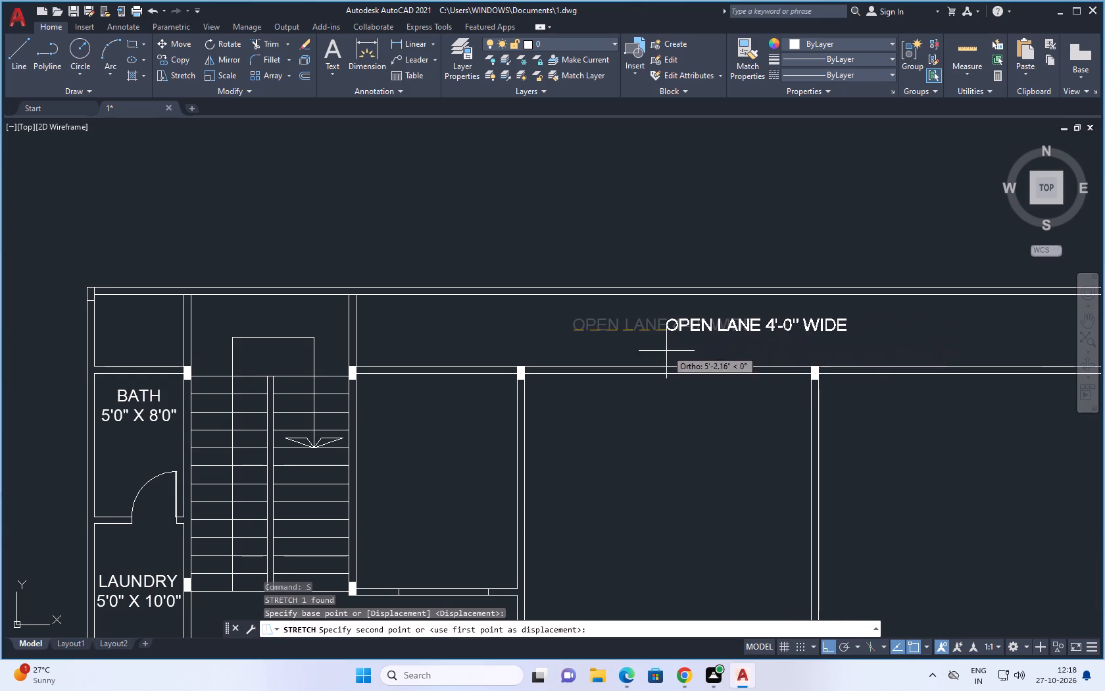
{"action": "left_click", "coordinate": [665, 359]}
Copy the north OPEN LANE 4'-0" WIDE label and paste it at the south end of the west open lane.
{"action": "scroll", "coordinate": [741, 284], "scroll_direction": "down", "scroll_amount": 2}
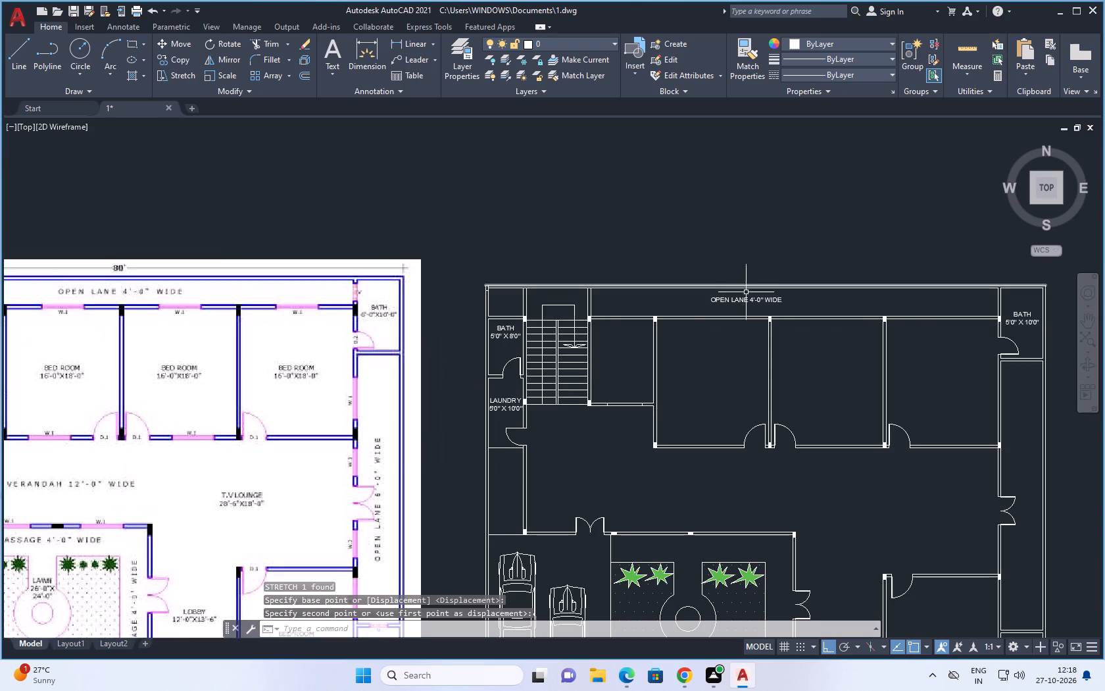
{"action": "left_click", "coordinate": [759, 299]}
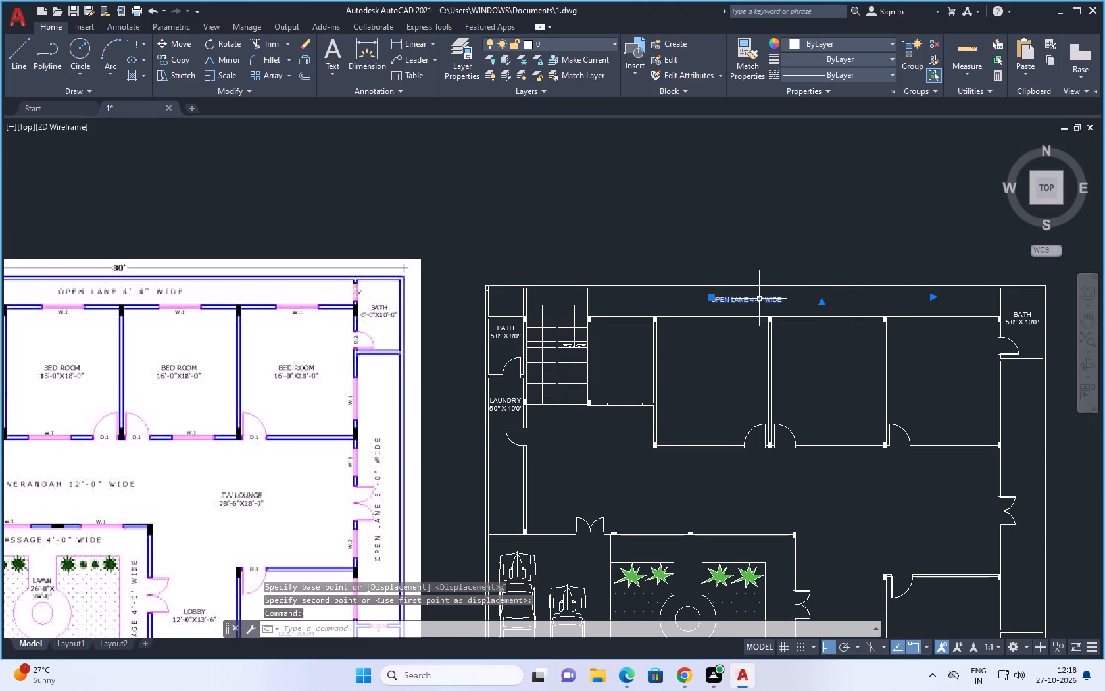
{"action": "key", "text": "ctrl+c"}
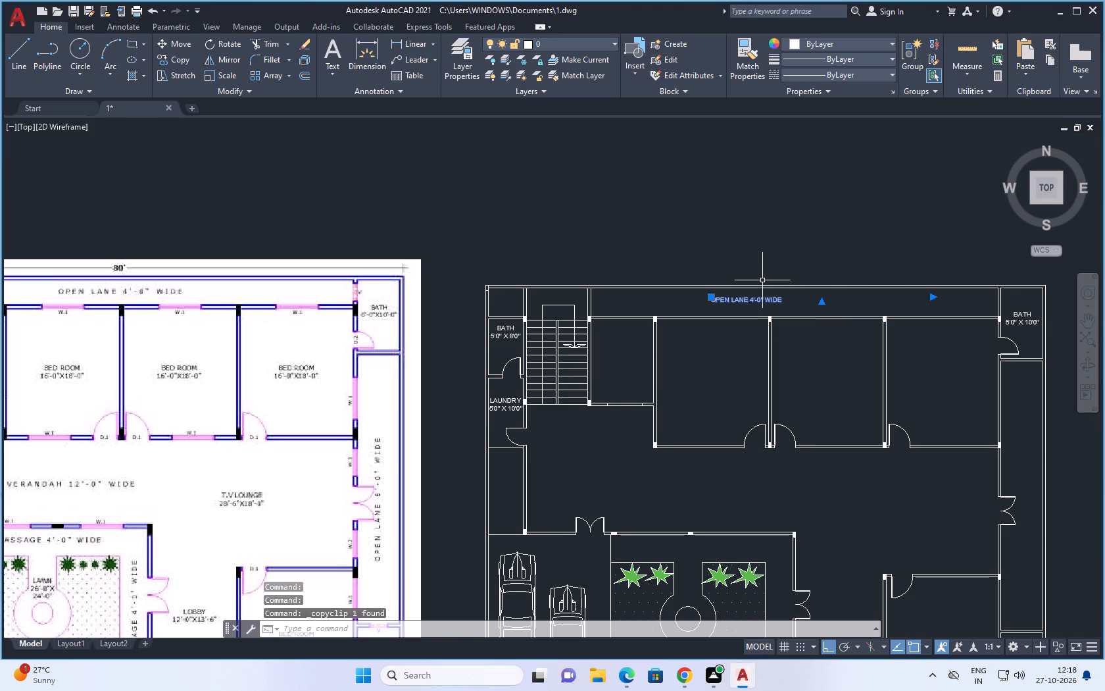
{"action": "key", "text": "ctrl+v"}
{"action": "scroll", "coordinate": [760, 290], "scroll_direction": "down", "scroll_amount": 3}
{"action": "scroll", "coordinate": [560, 315], "scroll_direction": "up", "scroll_amount": 3}
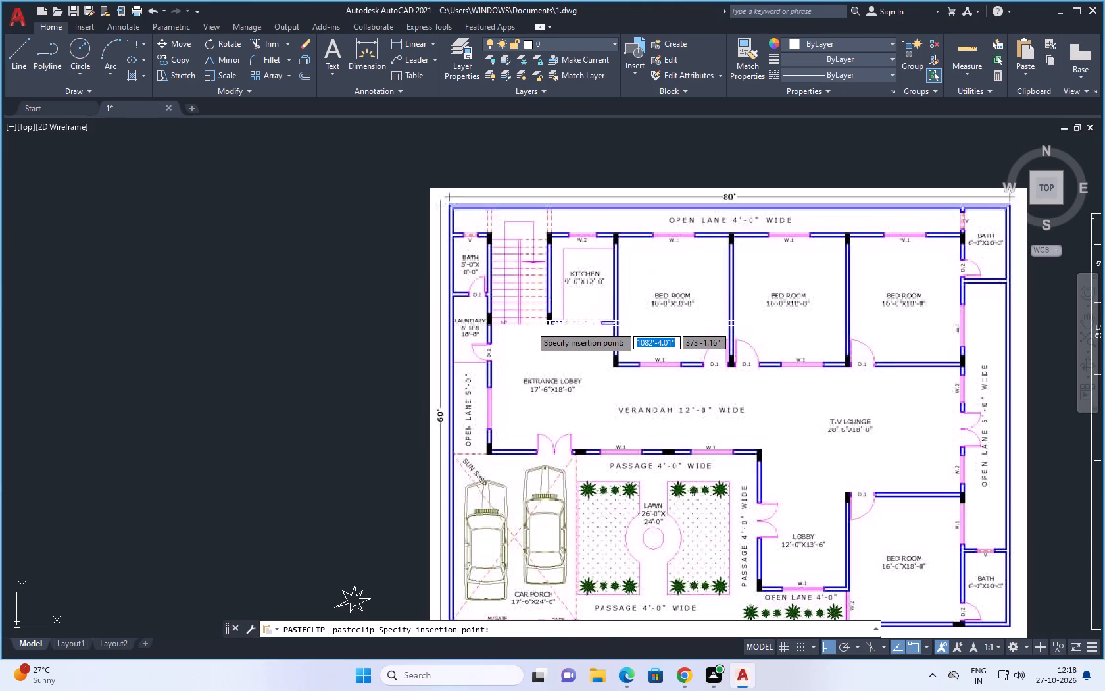
{"action": "scroll", "coordinate": [501, 331], "scroll_direction": "down", "scroll_amount": 3}
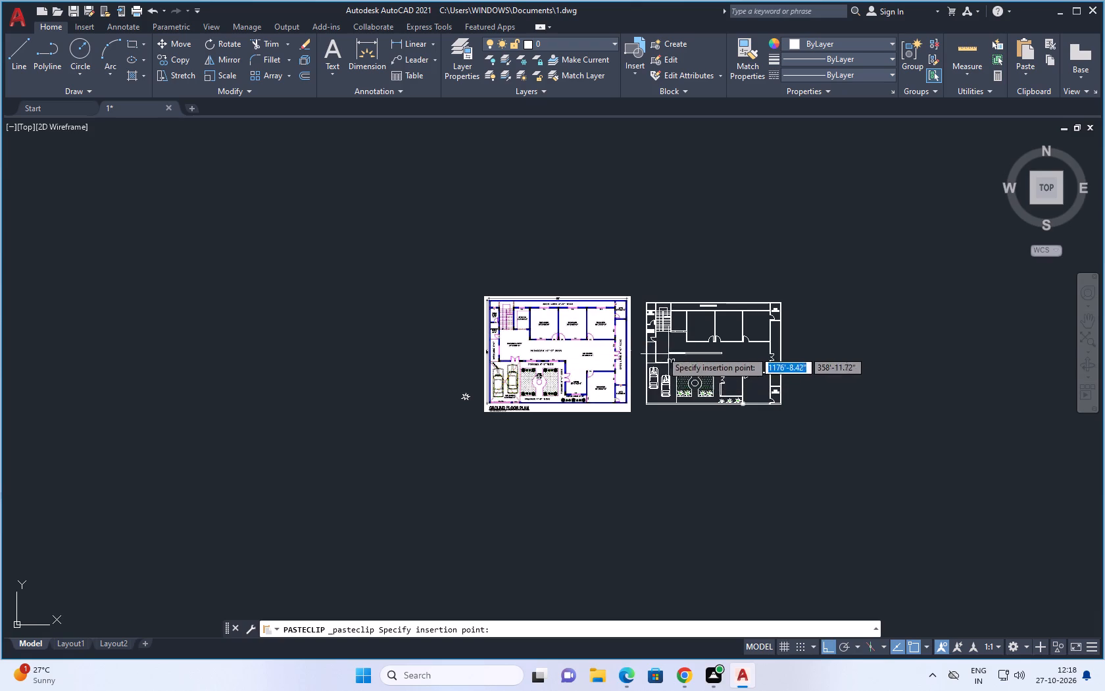
{"action": "scroll", "coordinate": [649, 351], "scroll_direction": "up", "scroll_amount": 4}
{"action": "left_click", "coordinate": [629, 401]}
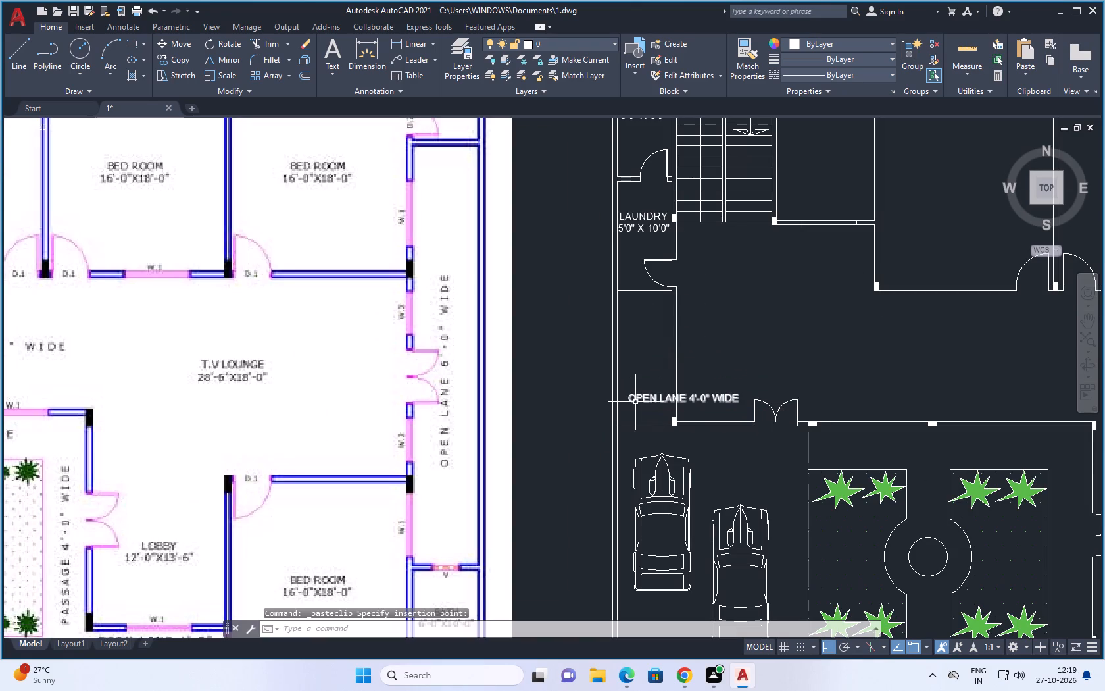
Rotate the pasted OPEN LANE 4'-0" WIDE label 90° about its start point so it reads upward along the west lane.
{"action": "left_click", "coordinate": [638, 400]}
{"action": "right_click", "coordinate": [638, 397]}
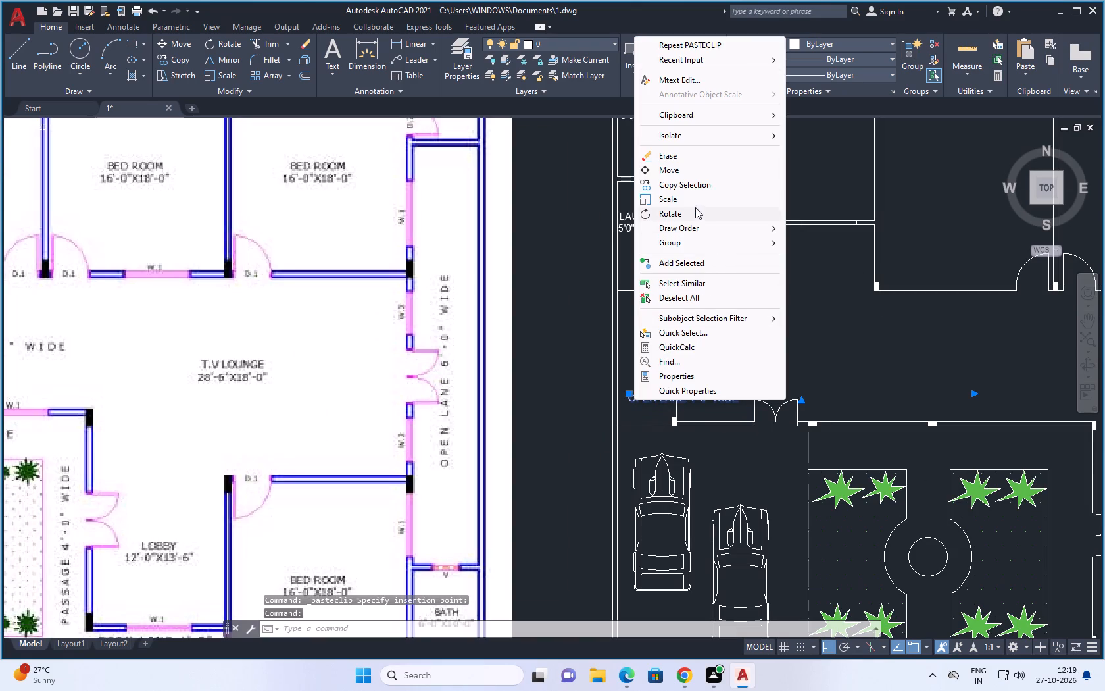
{"action": "left_click", "coordinate": [689, 215]}
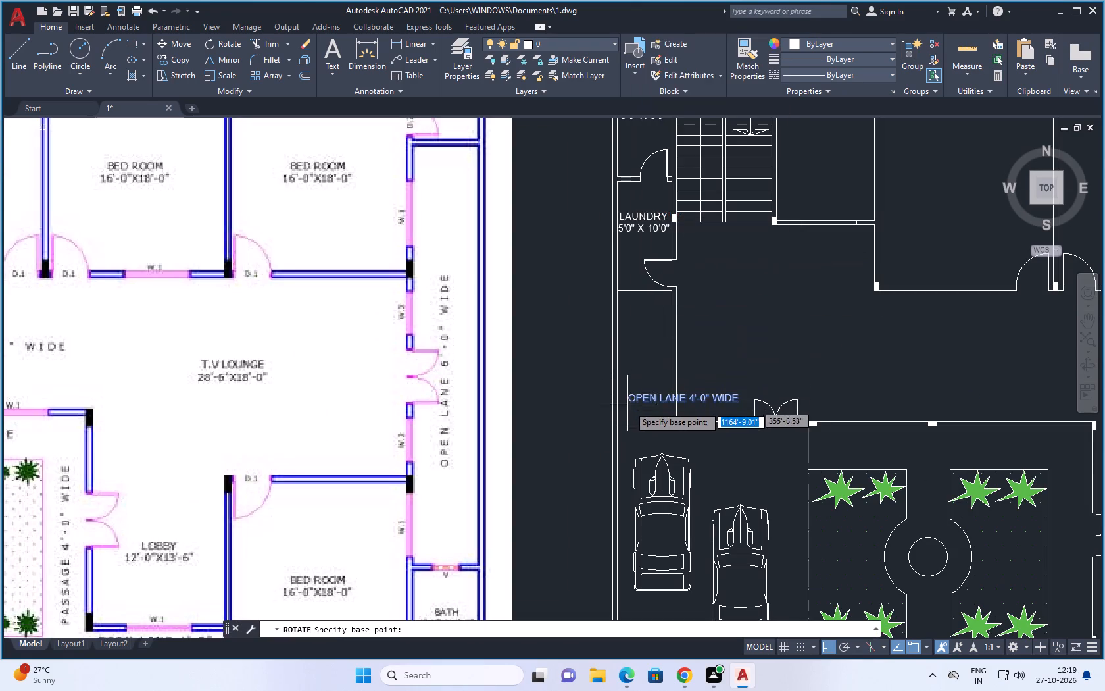
{"action": "left_click", "coordinate": [629, 405]}
{"action": "left_click", "coordinate": [633, 320]}
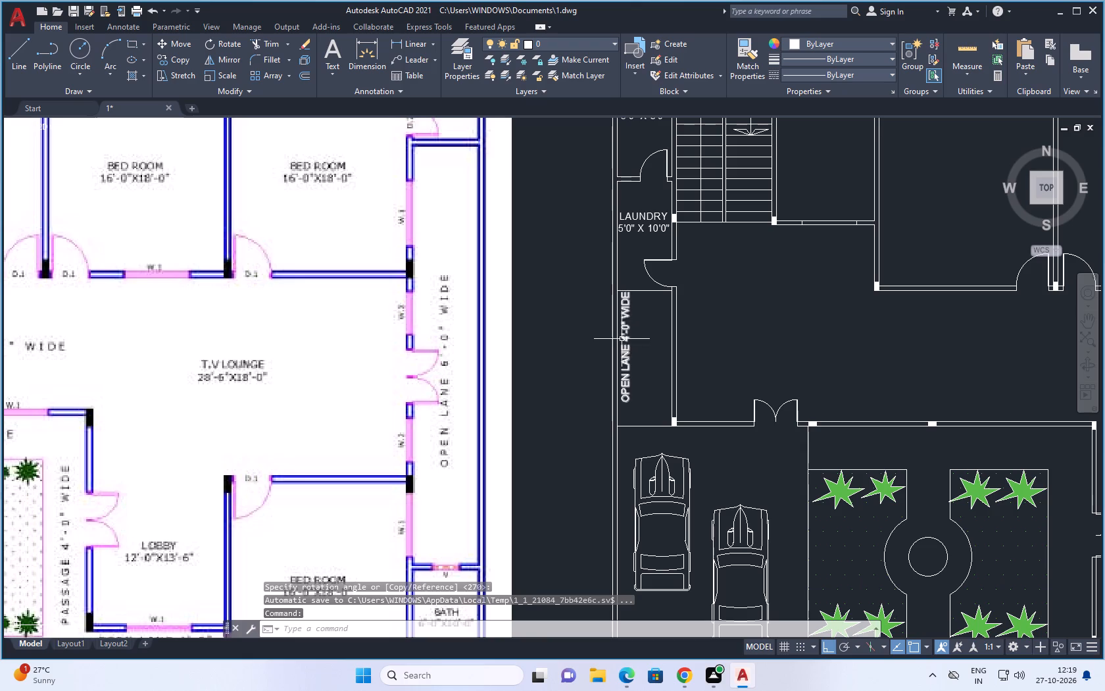
Move the vertical OPEN LANE label slightly southeast, with Ortho off, to sit midway across the west open lane.
{"action": "left_click", "coordinate": [626, 338]}
{"action": "key", "text": "m"}
{"action": "key", "text": "space"}
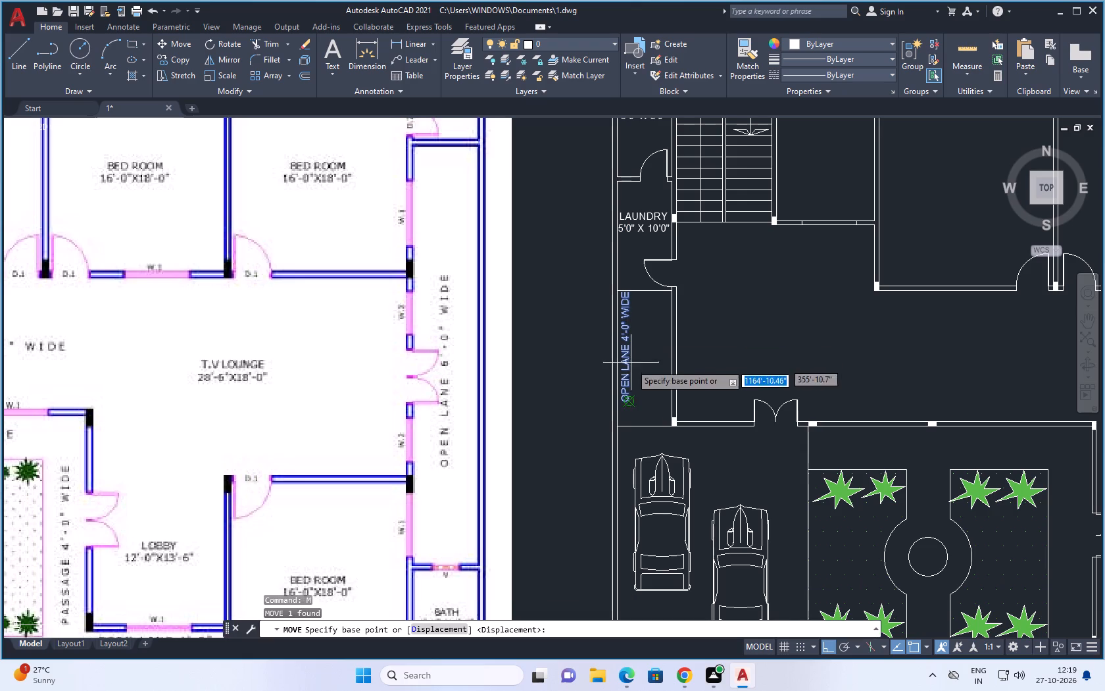
{"action": "left_click", "coordinate": [626, 401]}
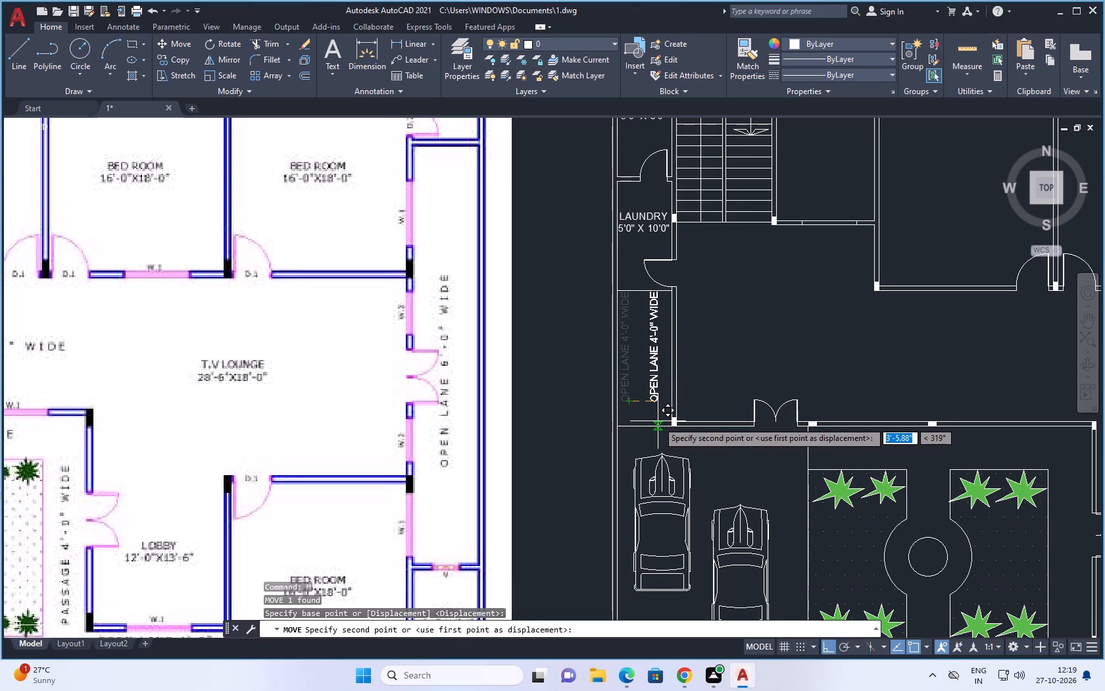
{"action": "key", "text": "F8"}
{"action": "scroll", "coordinate": [654, 416], "scroll_direction": "up", "scroll_amount": 3}
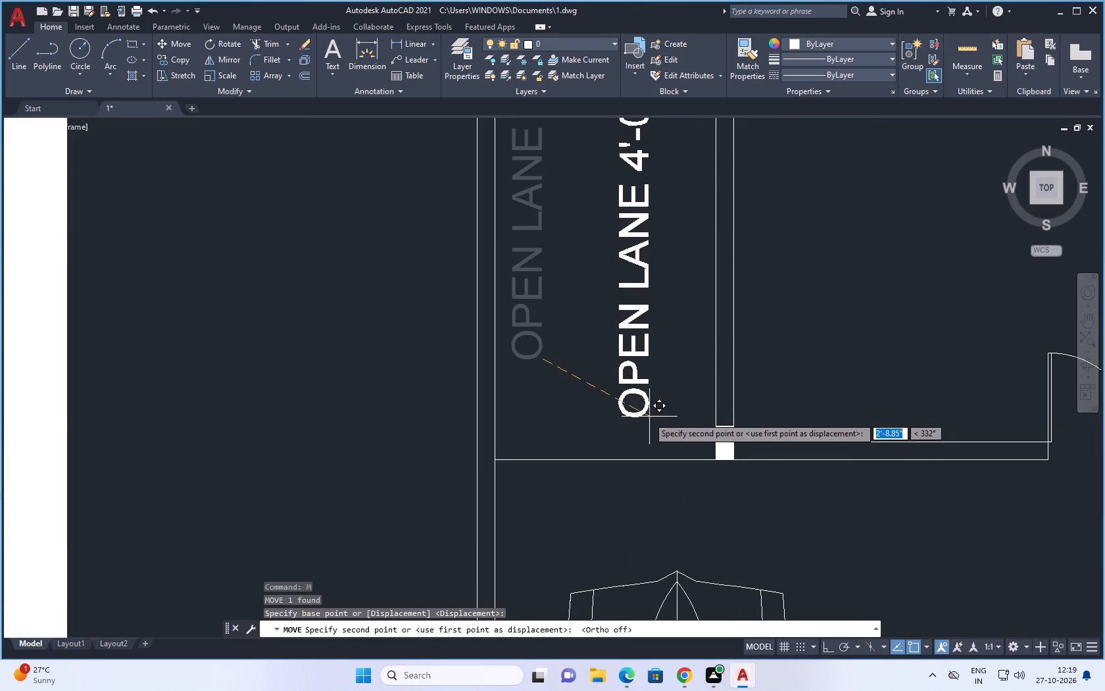
{"action": "left_click", "coordinate": [639, 421]}
Edit the vertical west lane label to read OPEN LANE 5'-0" WIDE and finish the text.
{"action": "scroll", "coordinate": [639, 421], "scroll_direction": "down", "scroll_amount": 2}
{"action": "double_click", "coordinate": [631, 372]}
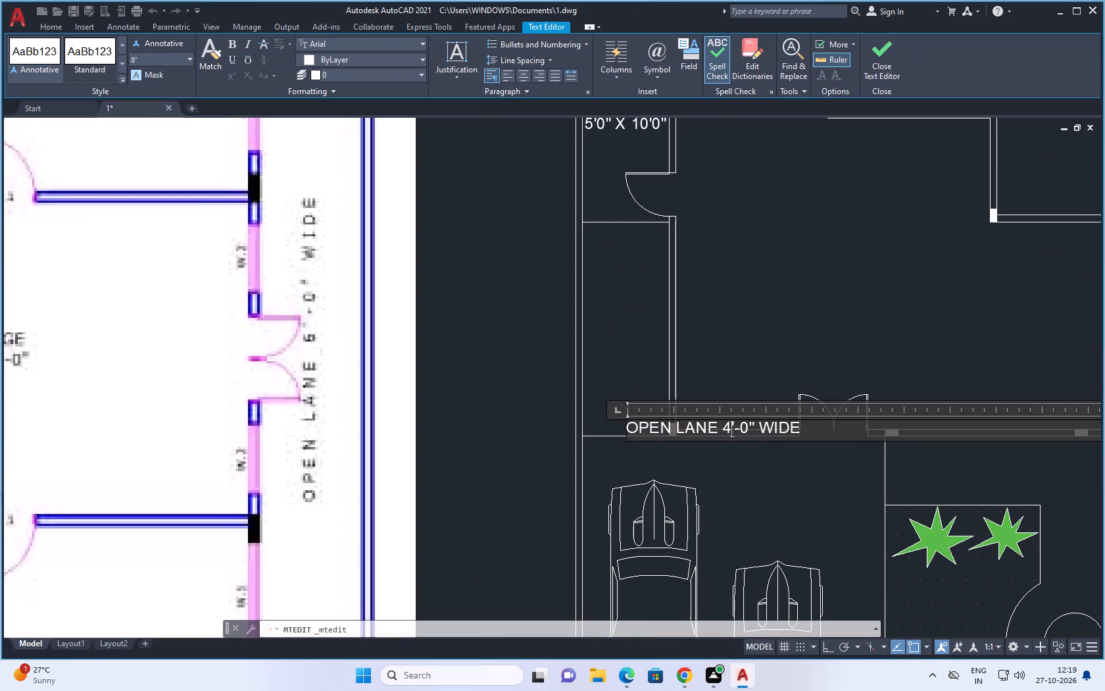
{"action": "left_click", "coordinate": [728, 429]}
{"action": "key", "text": "BackSpace"}
{"action": "key", "text": "5"}
{"action": "left_click", "coordinate": [743, 461]}
Paste another copy of the OPEN LANE 4'-0" WIDE label in the verandah space between the bedrooms and the garden.
{"action": "scroll", "coordinate": [765, 419], "scroll_direction": "down", "scroll_amount": 2}
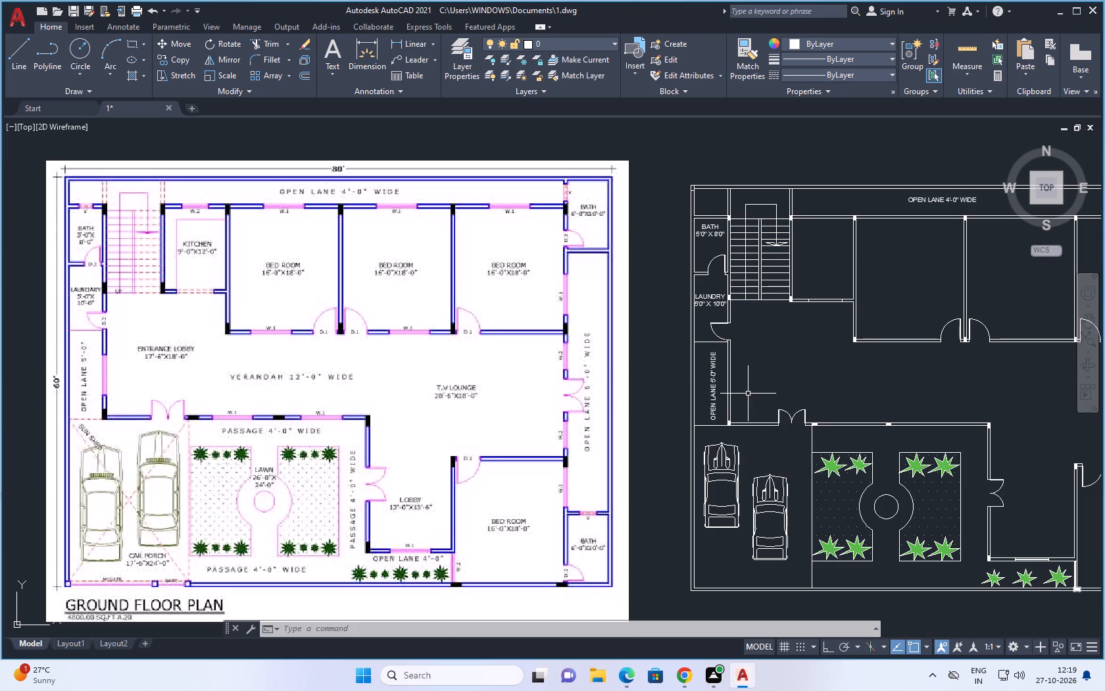
{"action": "key", "text": "ctrl+v"}
{"action": "scroll", "coordinate": [778, 384], "scroll_direction": "down", "scroll_amount": 4}
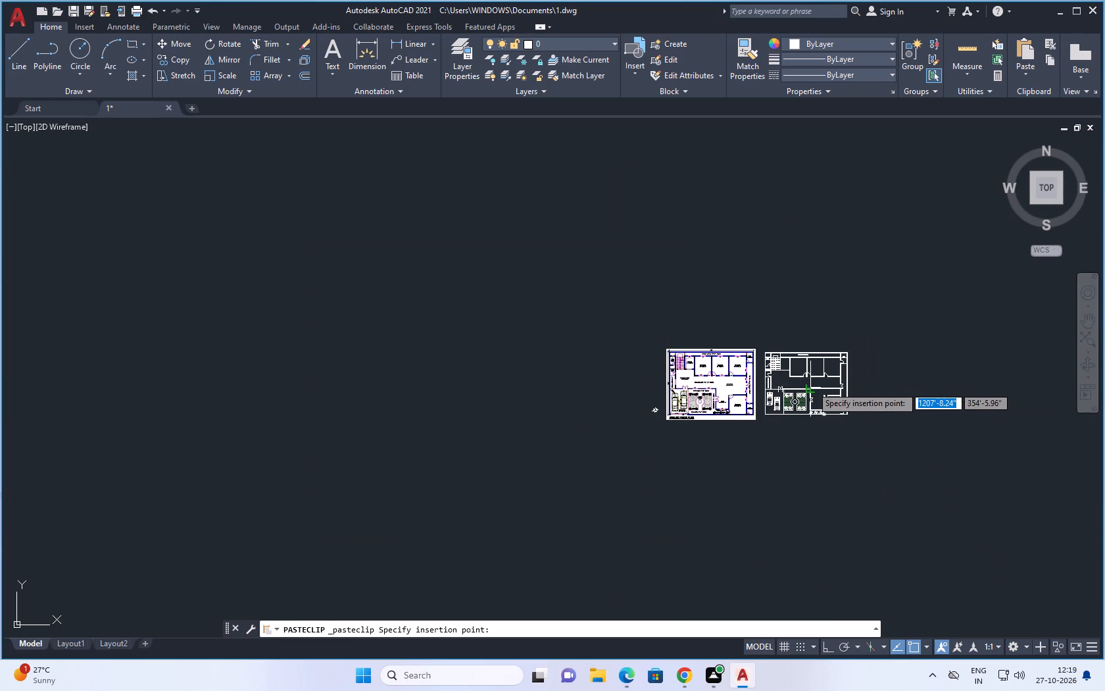
{"action": "scroll", "coordinate": [805, 378], "scroll_direction": "up", "scroll_amount": 4}
{"action": "scroll", "coordinate": [743, 392], "scroll_direction": "up", "scroll_amount": 1}
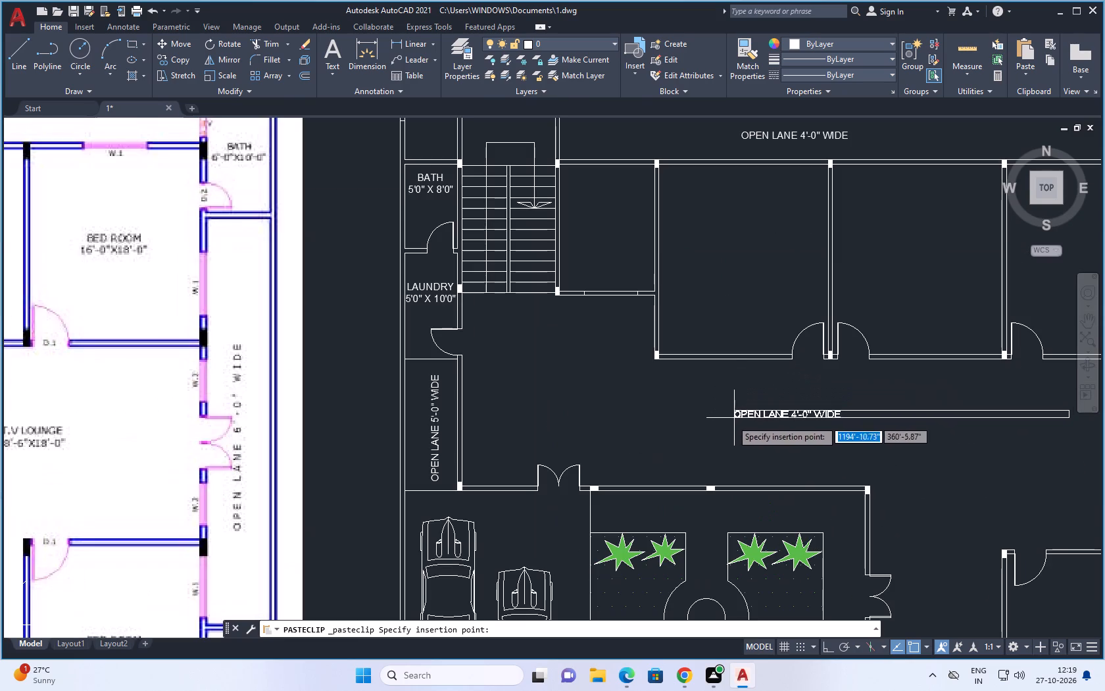
{"action": "left_click", "coordinate": [725, 426]}
Replace OPEN LANE with VARANDAH in the label pasted in the verandah space.
{"action": "double_click", "coordinate": [765, 421]}
{"action": "scroll", "coordinate": [815, 409], "scroll_direction": "down", "scroll_amount": 2}
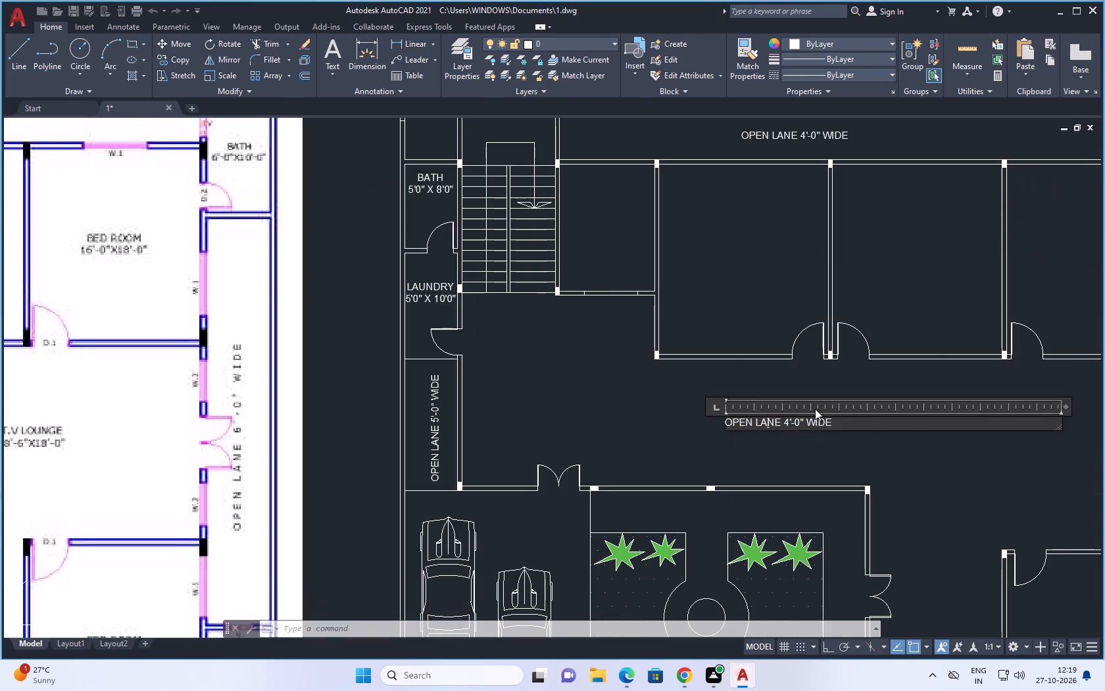
{"action": "scroll", "coordinate": [815, 409], "scroll_direction": "down", "scroll_amount": 1}
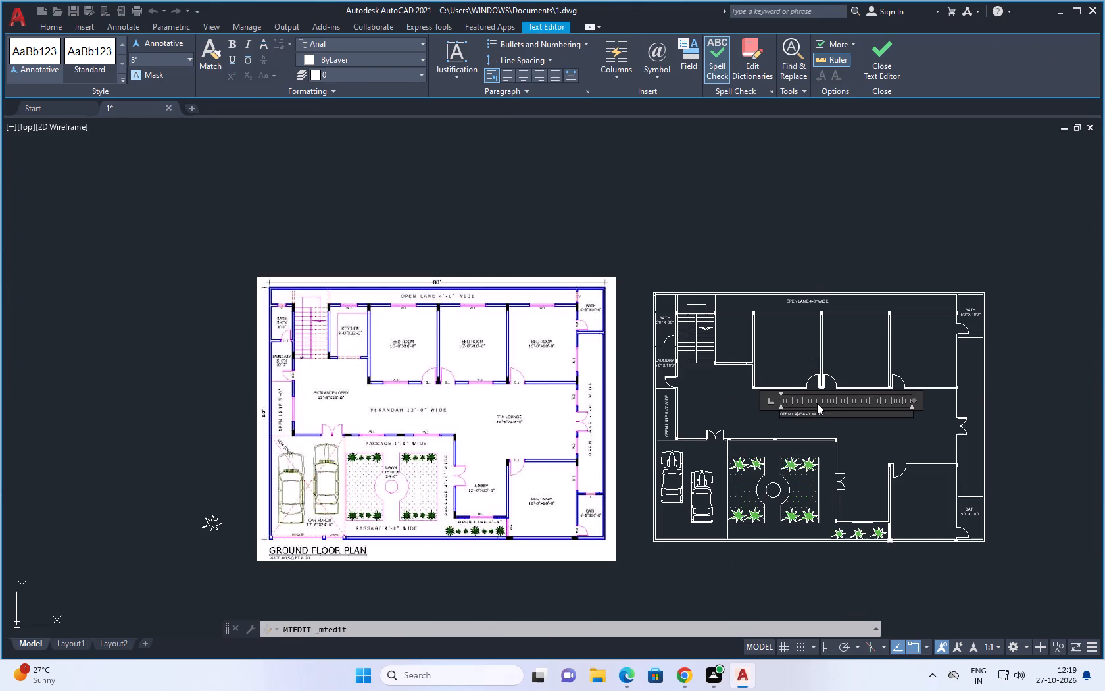
{"action": "scroll", "coordinate": [818, 406], "scroll_direction": "up", "scroll_amount": 4}
{"action": "left_click", "coordinate": [851, 467]}
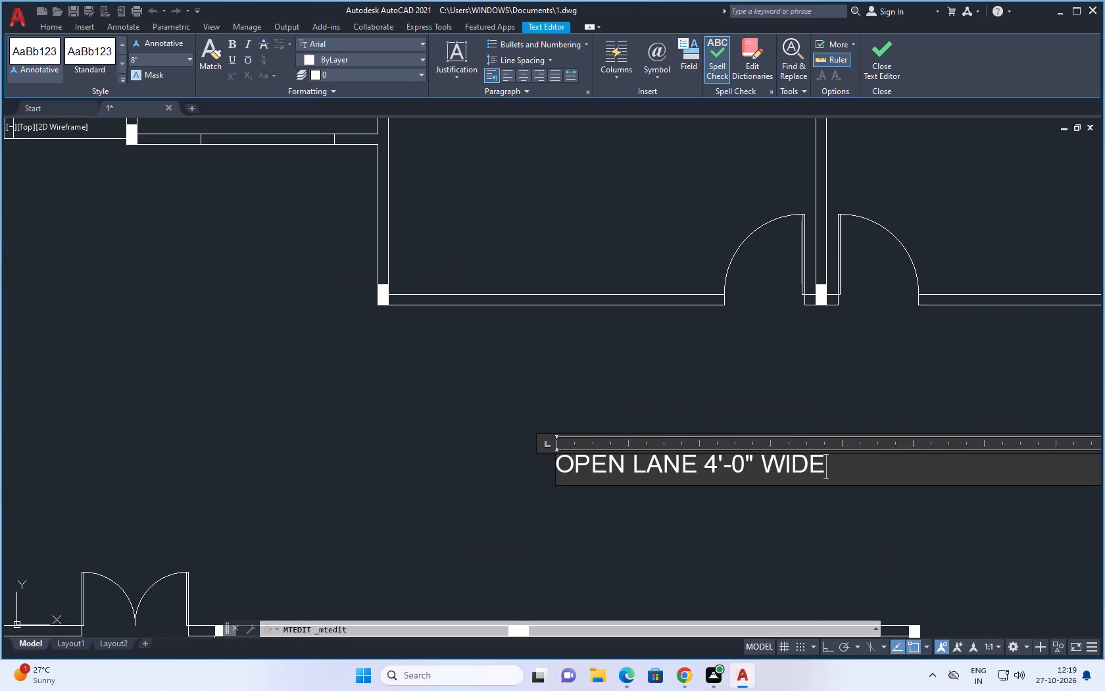
{"action": "left_click", "coordinate": [696, 463]}
{"action": "key", "text": "BackSpace"}
{"action": "key", "text": "BackSpace"}
{"action": "key", "text": "BackSpace"}
{"action": "key", "text": "BackSpace"}
{"action": "key", "text": "BackSpace"}
{"action": "key", "text": "BackSpace"}
{"action": "key", "text": "BackSpace"}
{"action": "key", "text": "BackSpace"}
{"action": "key", "text": "BackSpace"}
{"action": "key", "text": "BackSpace"}
{"action": "key", "text": "BackSpace"}
{"action": "key", "text": "BackSpace"}
{"action": "key", "text": "BackSpace"}
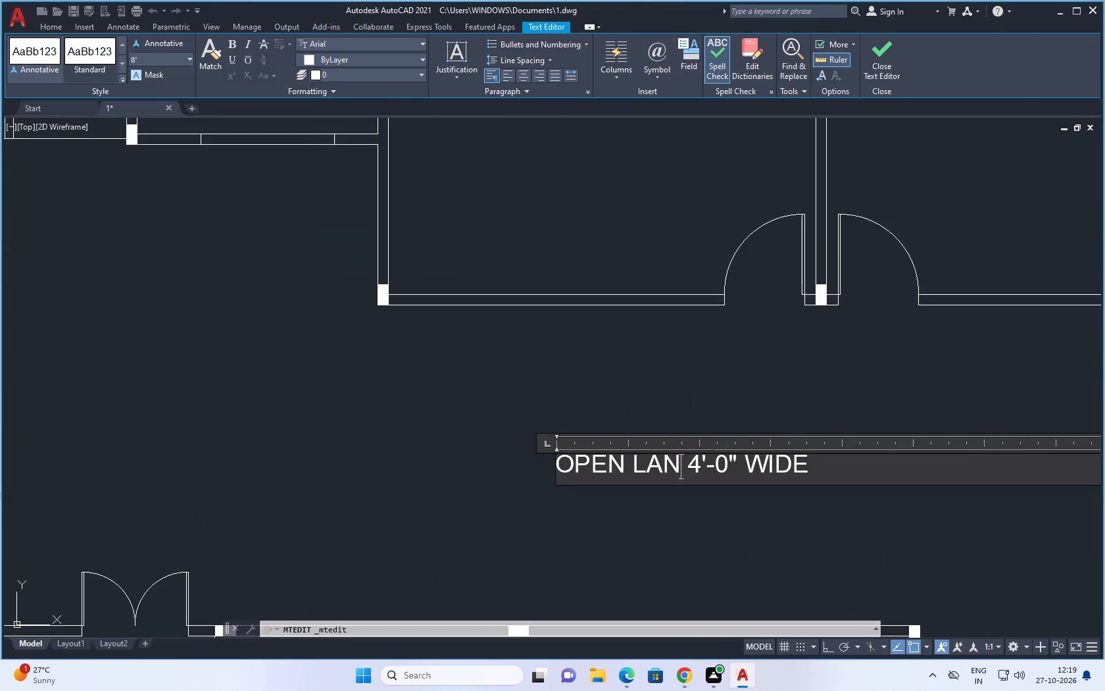
{"action": "type", "text": "VA"}
{"action": "key", "text": "r"}
{"action": "key", "text": "a"}
{"action": "key", "text": "n"}
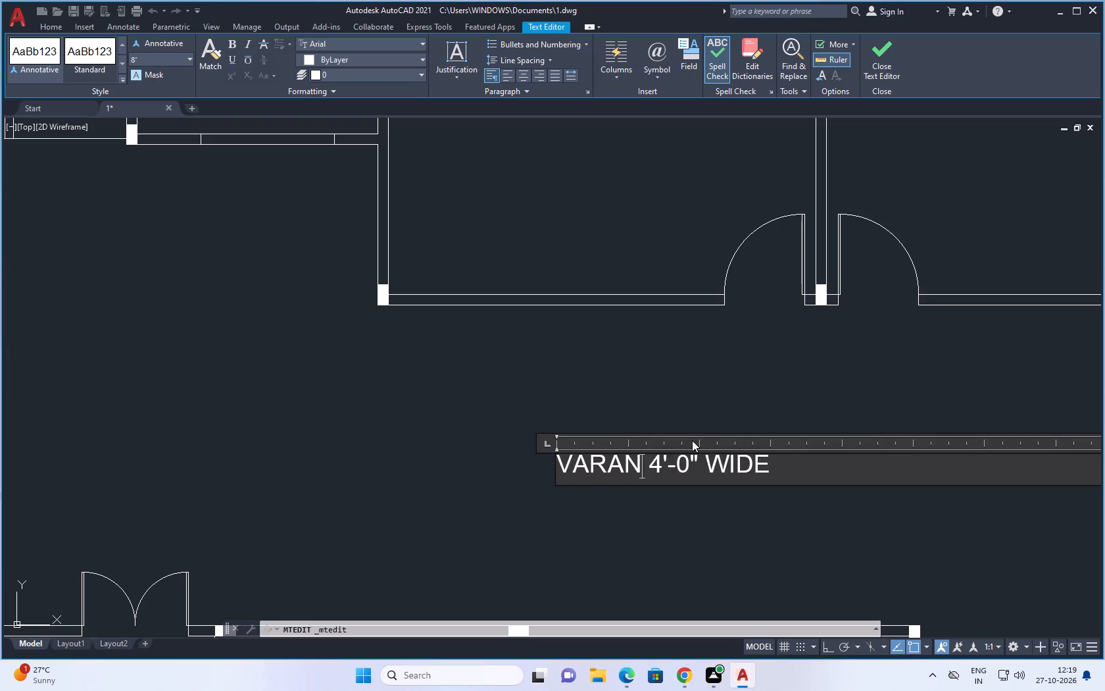
{"action": "type", "text": "DAH"}
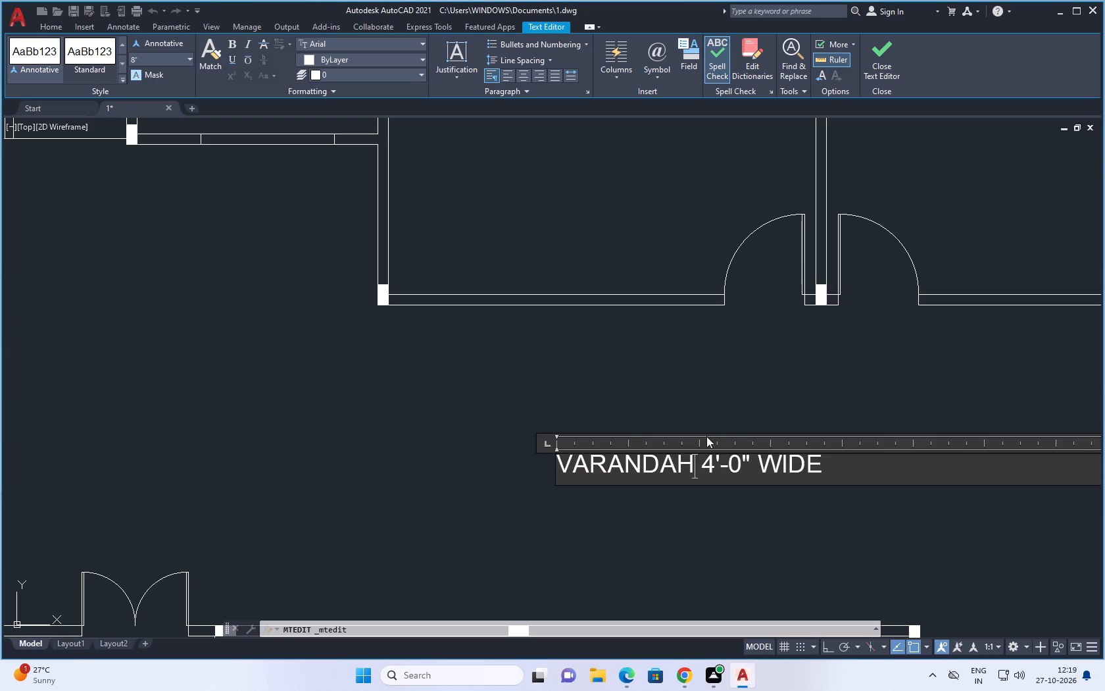
Set the width in the VARANDAH label to 12'-0" and finish the text.
{"action": "scroll", "coordinate": [734, 421], "scroll_direction": "down", "scroll_amount": 3}
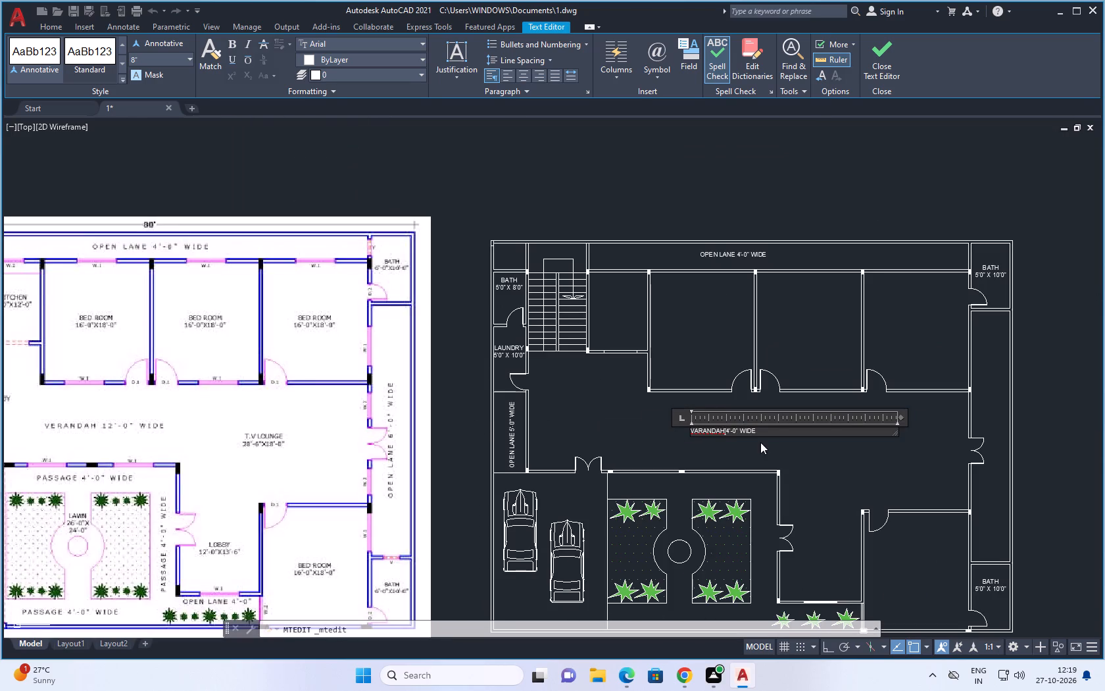
{"action": "scroll", "coordinate": [725, 430], "scroll_direction": "up", "scroll_amount": 4}
{"action": "left_click", "coordinate": [739, 447]}
{"action": "key", "text": "BackSpace"}
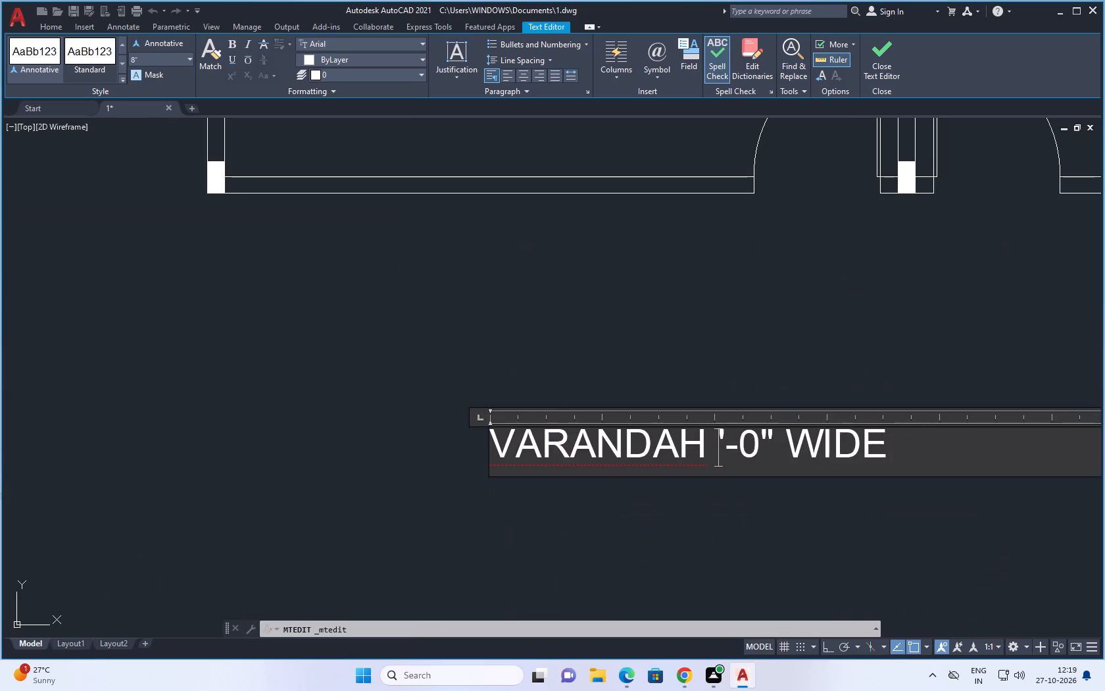
{"action": "type", "text": "12"}
{"action": "scroll", "coordinate": [741, 422], "scroll_direction": "down", "scroll_amount": 4}
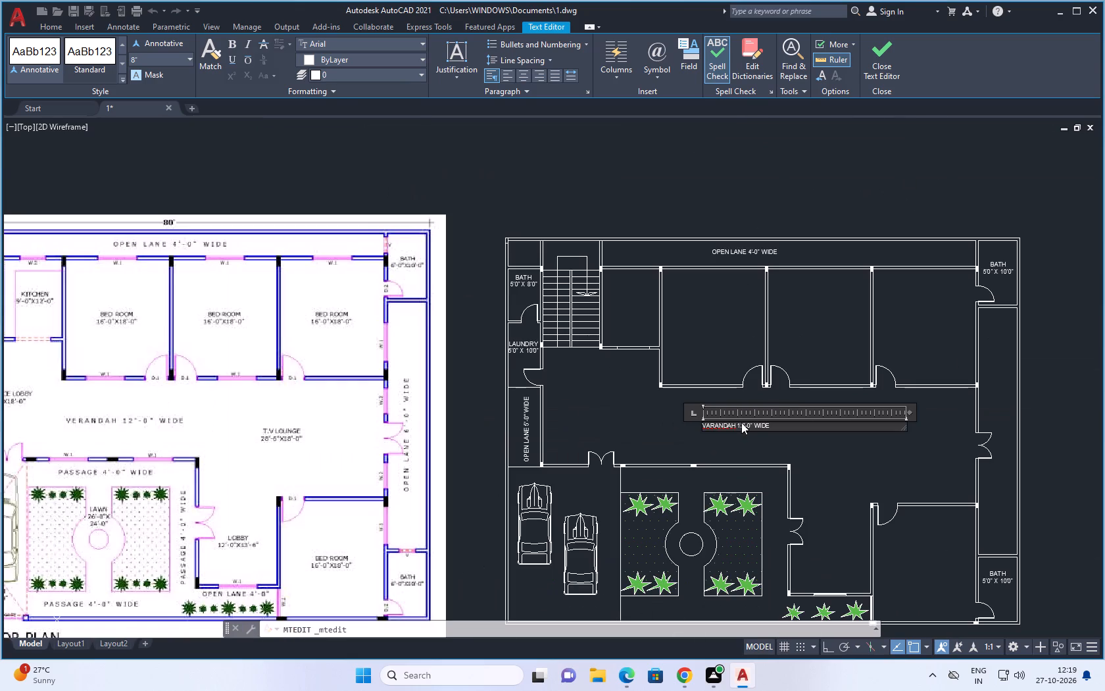
{"action": "left_click", "coordinate": [768, 448]}
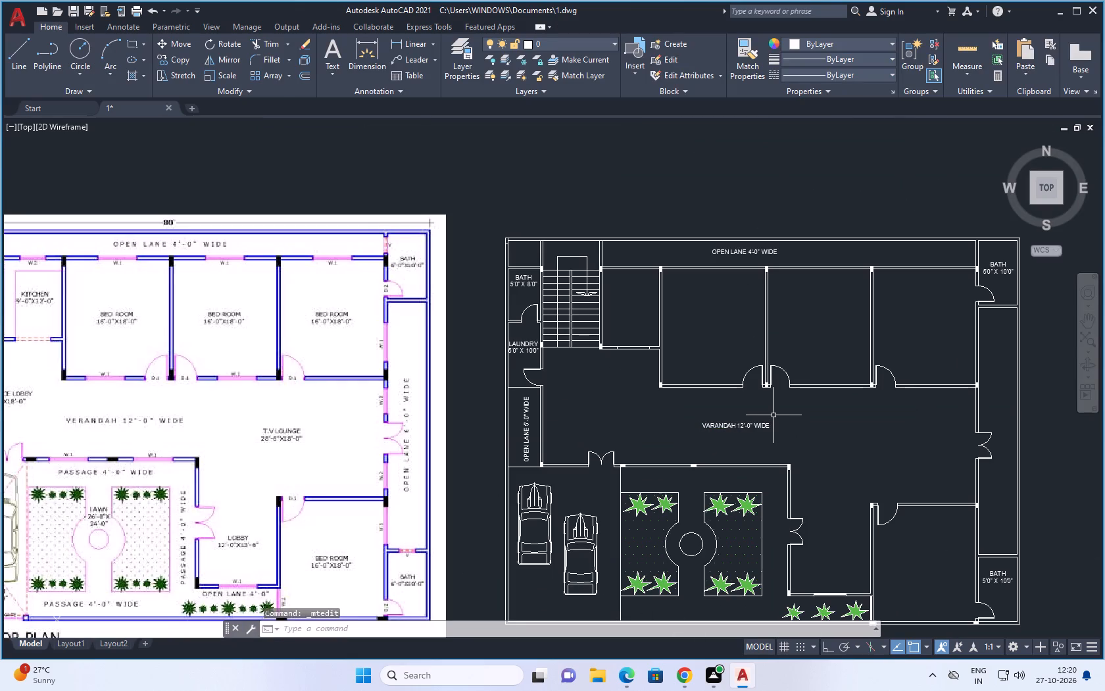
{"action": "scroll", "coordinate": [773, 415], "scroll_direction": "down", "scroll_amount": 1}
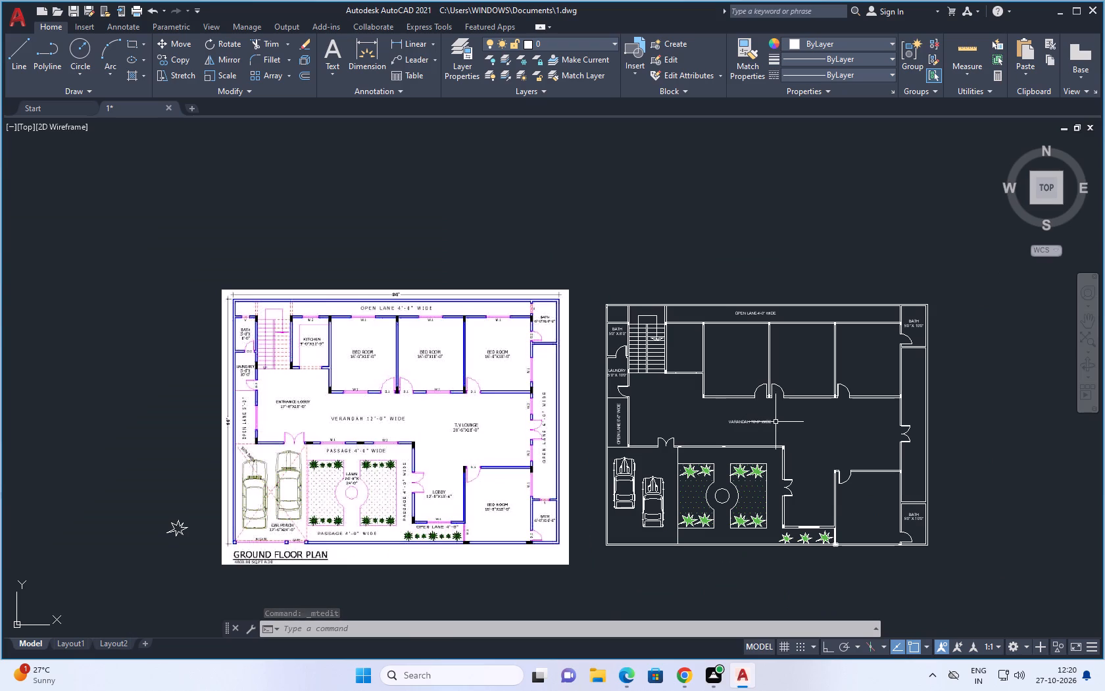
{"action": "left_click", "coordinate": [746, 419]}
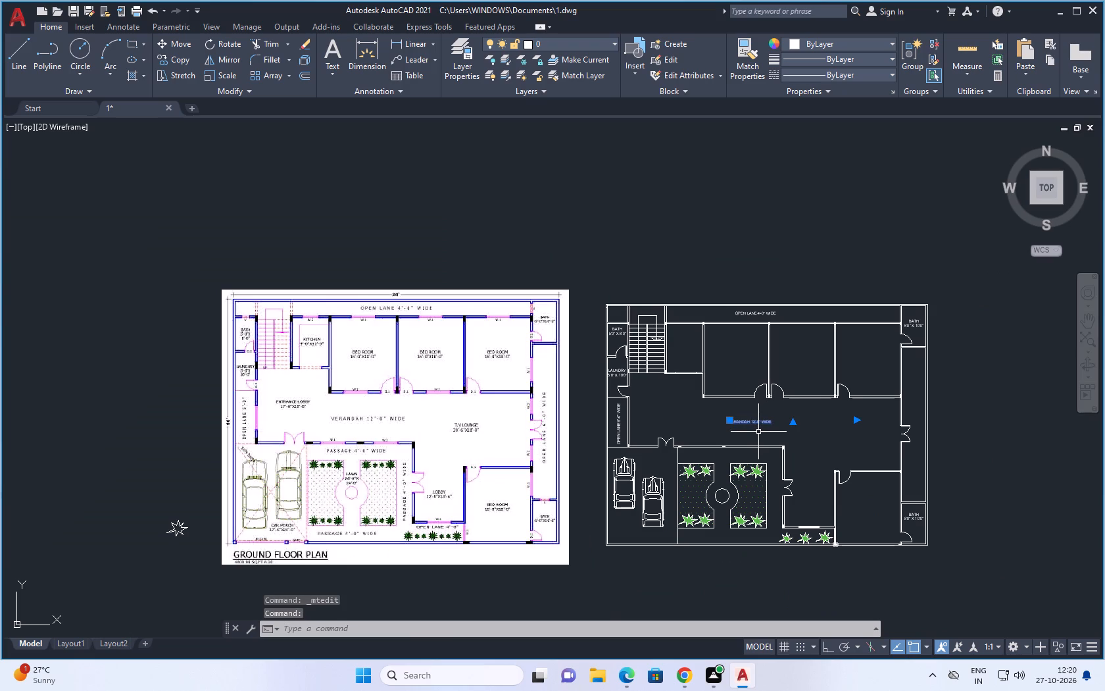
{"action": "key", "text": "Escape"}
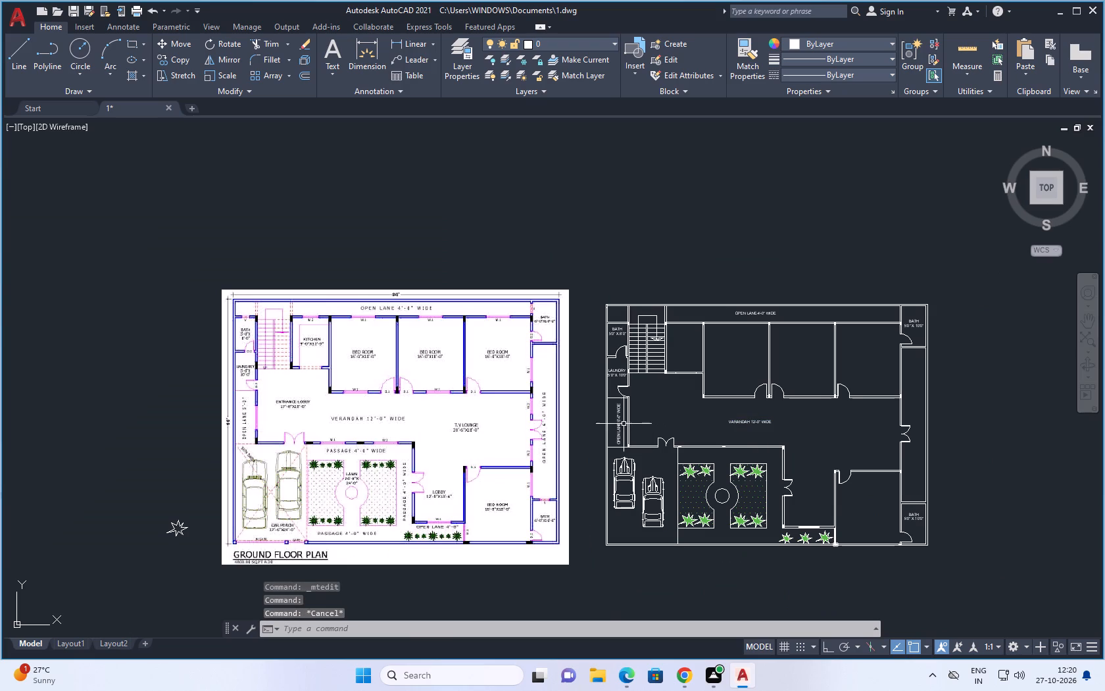
Copy the north OPEN LANE 4'-0" WIDE label and paste it above the plants in the lane south of the lobby.
{"action": "left_click", "coordinate": [757, 310]}
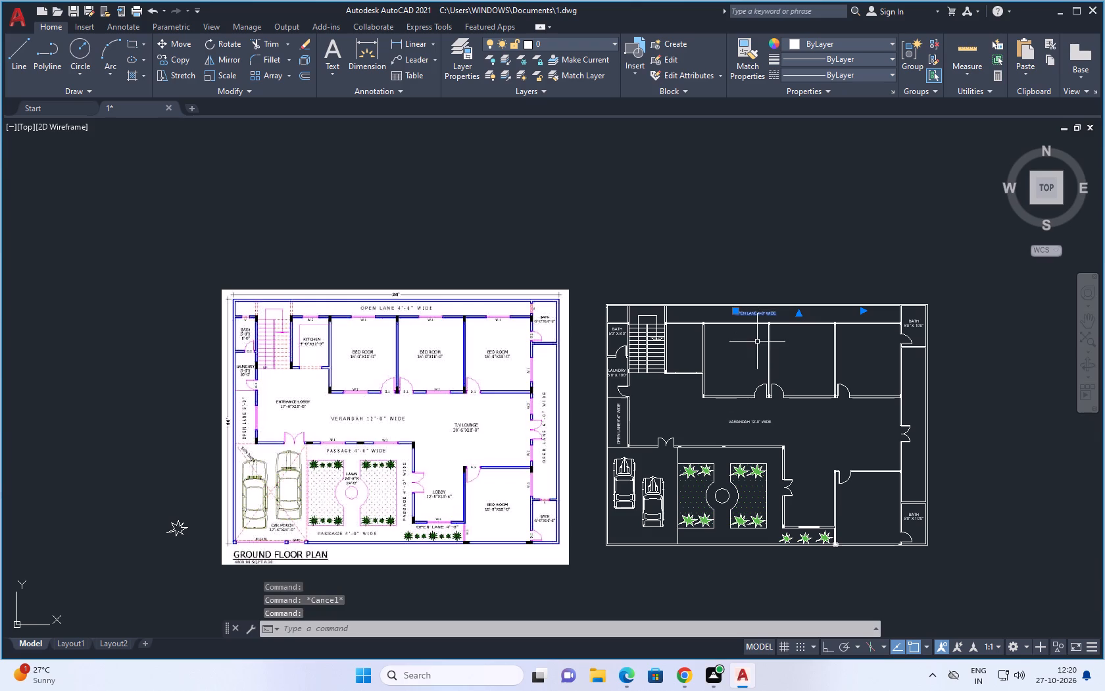
{"action": "key", "text": "ctrl+c"}
{"action": "key", "text": "ctrl+v"}
{"action": "scroll", "coordinate": [812, 526], "scroll_direction": "up", "scroll_amount": 4}
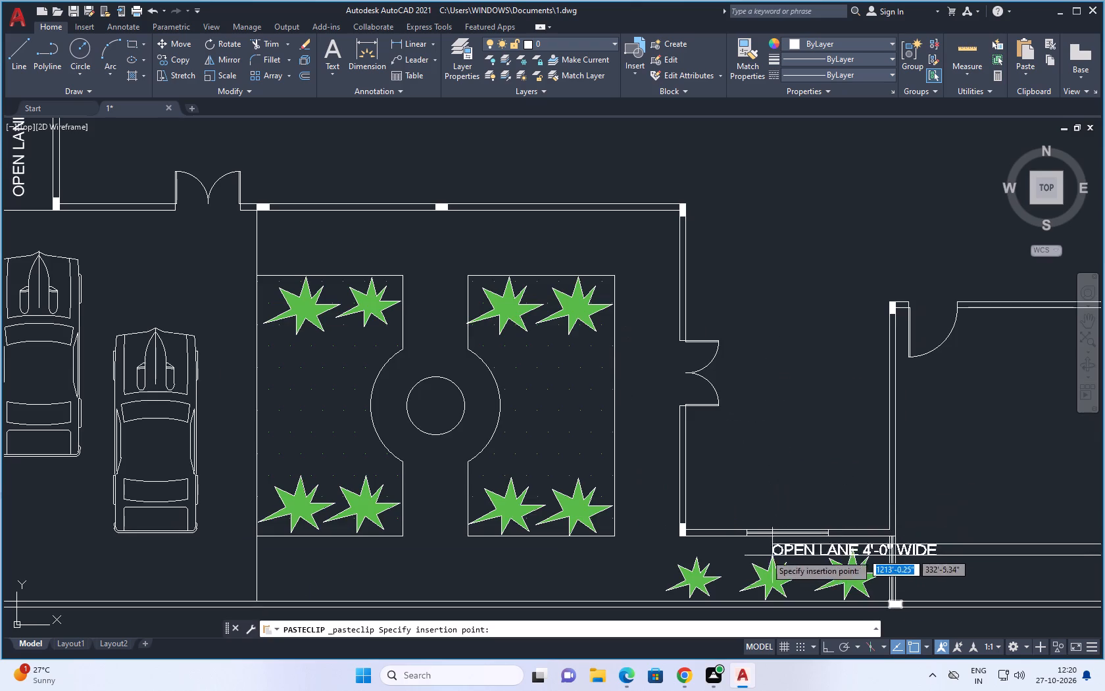
{"action": "left_click", "coordinate": [709, 554]}
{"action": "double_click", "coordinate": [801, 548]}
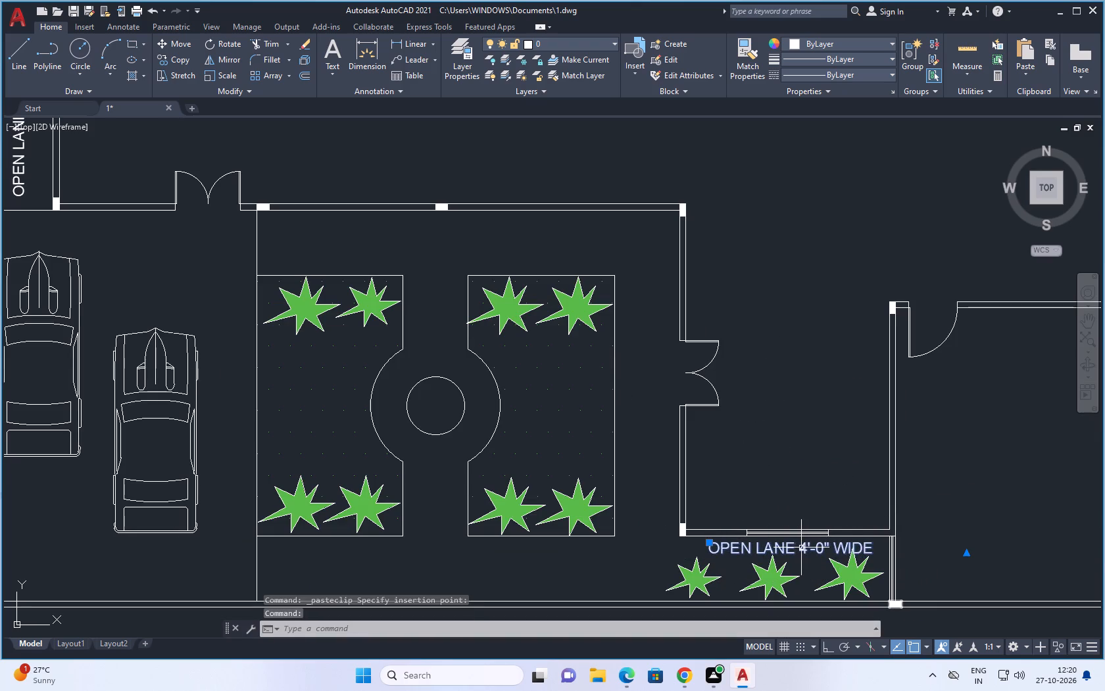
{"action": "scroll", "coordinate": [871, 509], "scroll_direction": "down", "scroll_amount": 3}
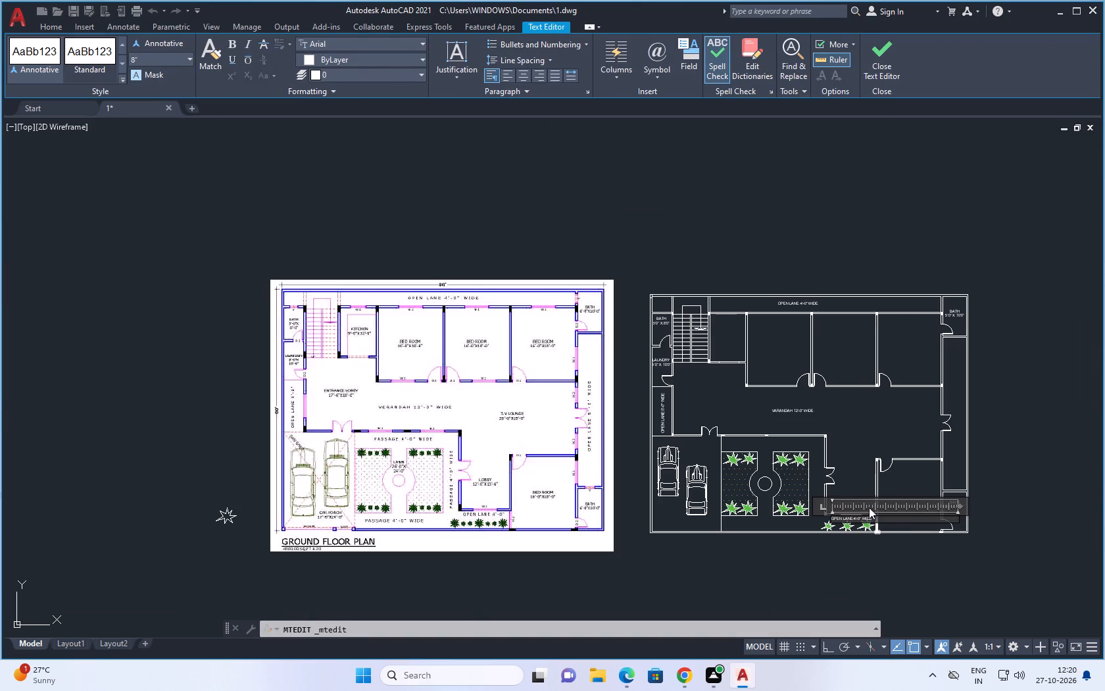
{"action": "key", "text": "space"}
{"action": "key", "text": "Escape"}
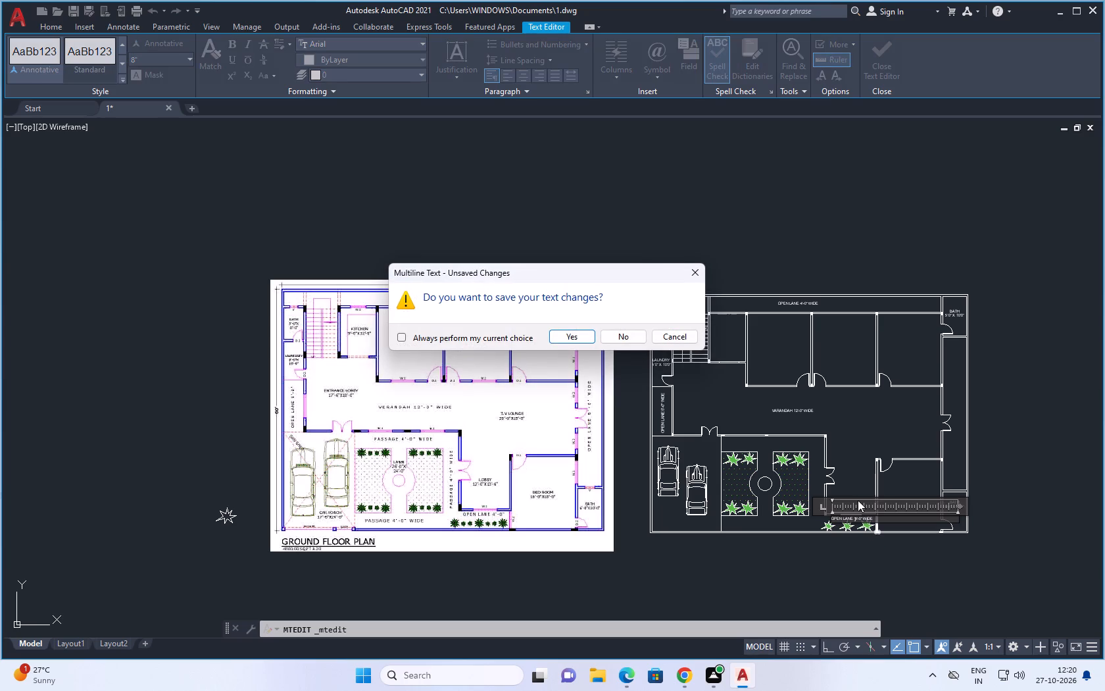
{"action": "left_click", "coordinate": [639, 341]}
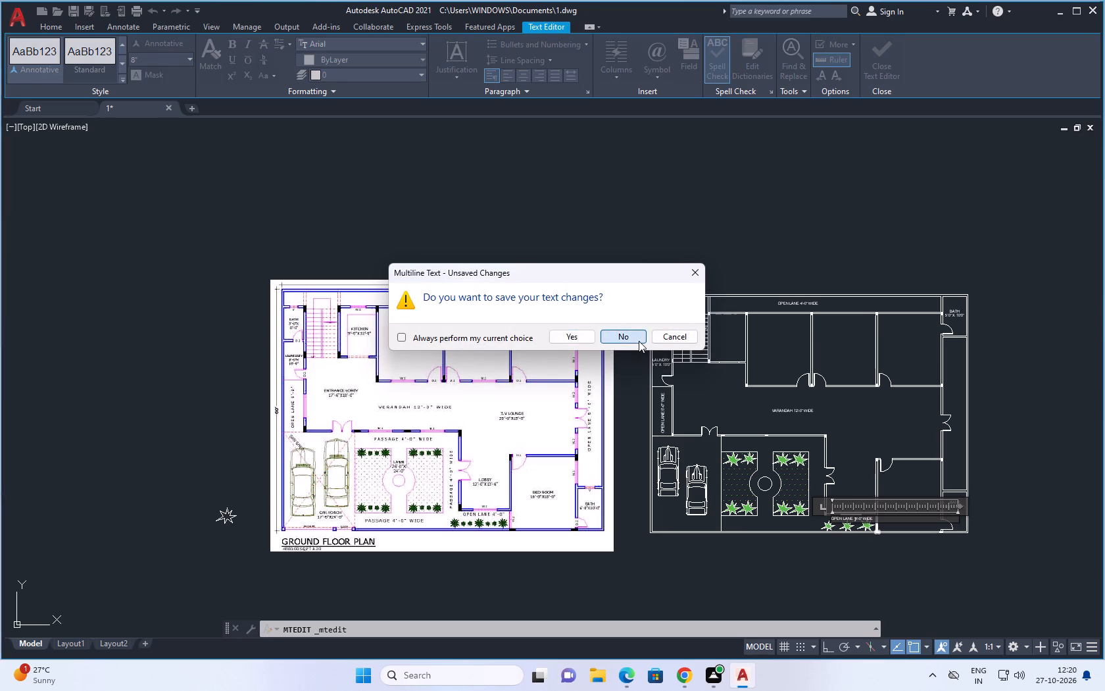
Copy the vertical OPEN LANE 5'-0" WIDE label and paste it in the east lane beside the double door.
{"action": "scroll", "coordinate": [888, 530], "scroll_direction": "up", "scroll_amount": 3}
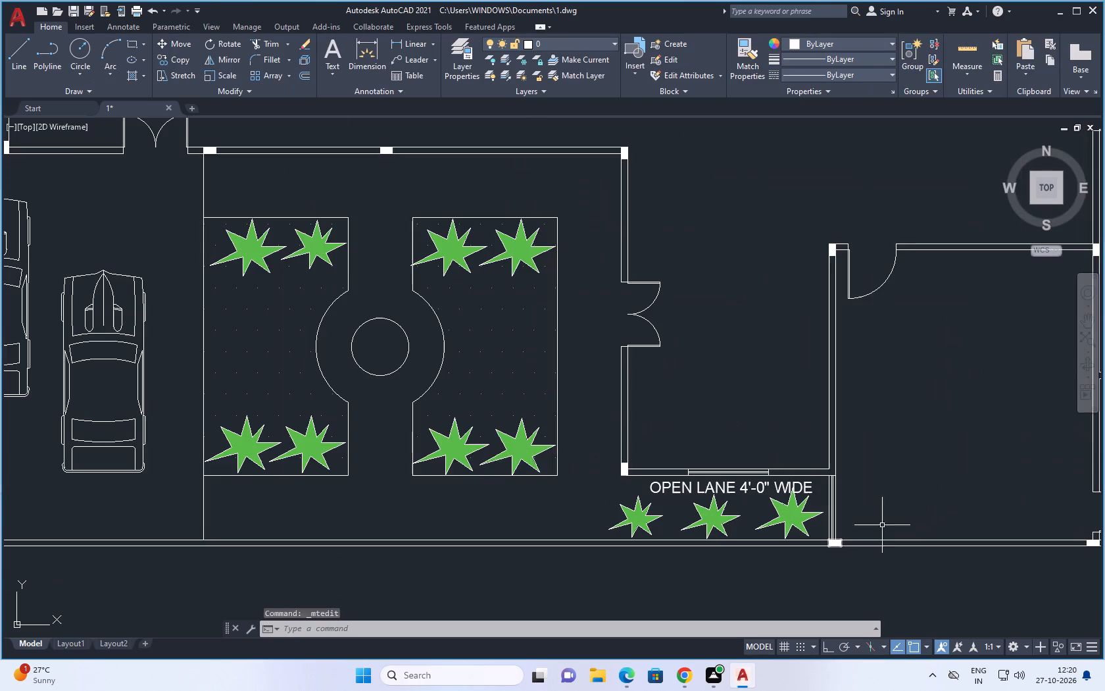
{"action": "scroll", "coordinate": [765, 470], "scroll_direction": "down", "scroll_amount": 2}
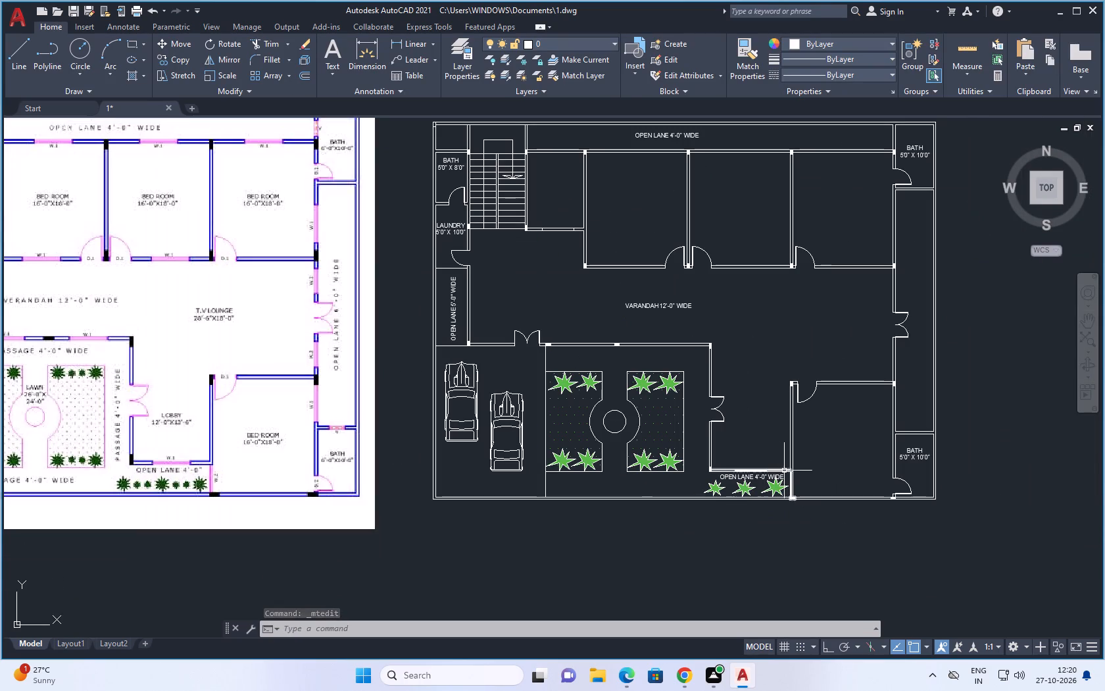
{"action": "scroll", "coordinate": [831, 474], "scroll_direction": "down", "scroll_amount": 2}
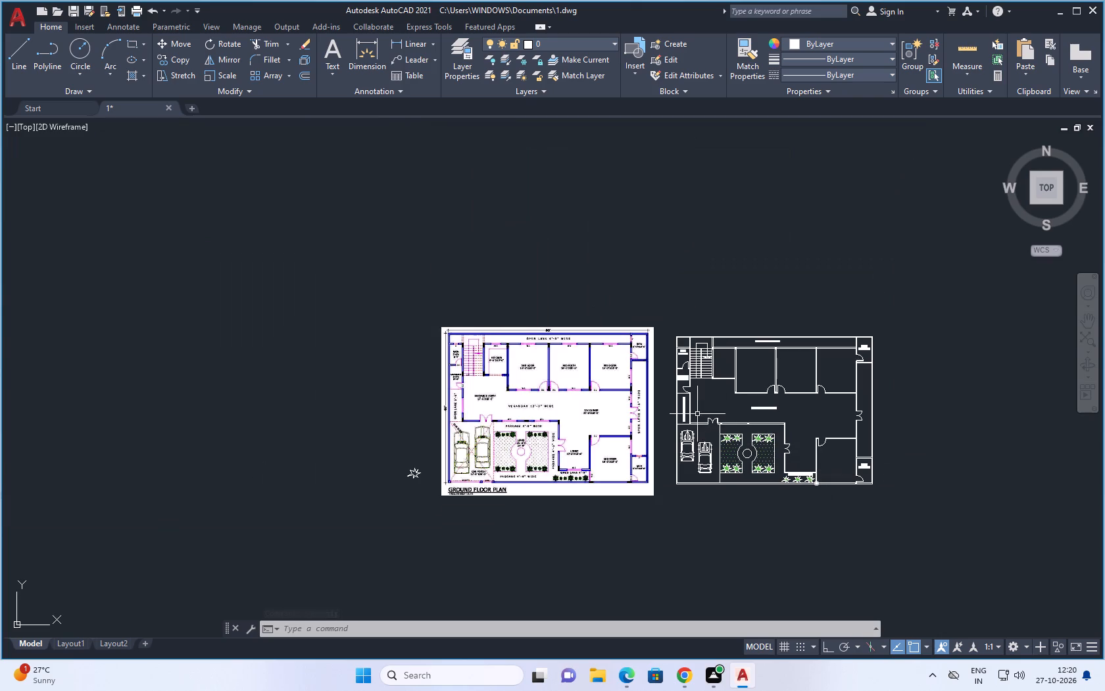
{"action": "scroll", "coordinate": [690, 407], "scroll_direction": "up", "scroll_amount": 4}
{"action": "left_click", "coordinate": [637, 414]}
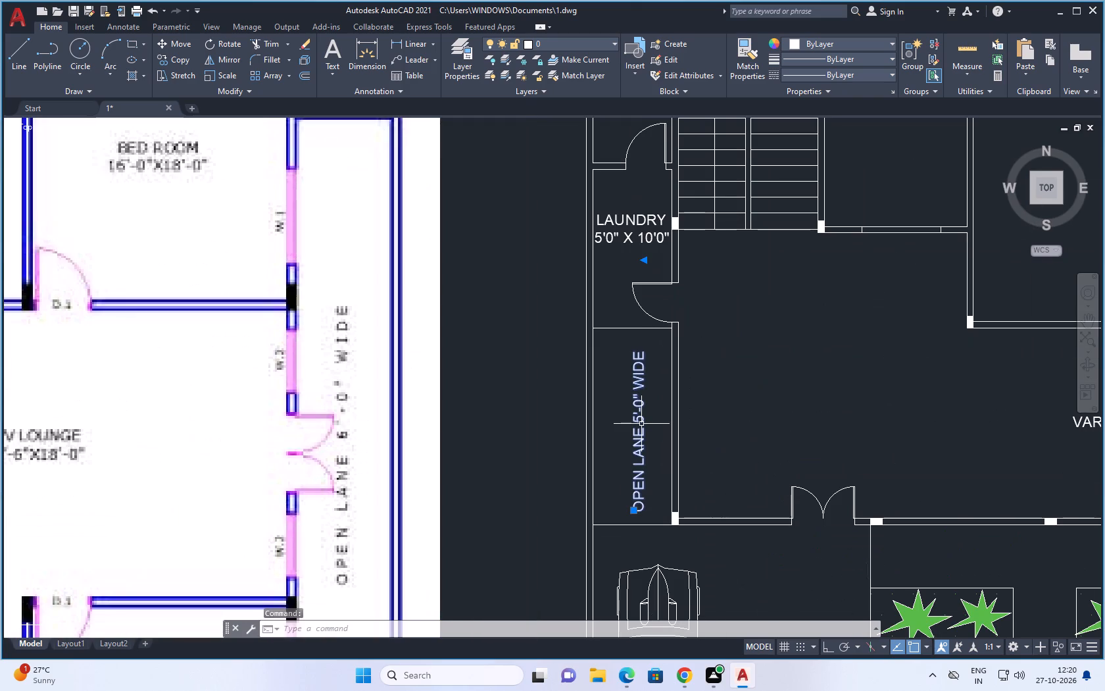
{"action": "key", "text": "ctrl+c"}
{"action": "key", "text": "ctrl+v"}
{"action": "scroll", "coordinate": [644, 417], "scroll_direction": "down", "scroll_amount": 4}
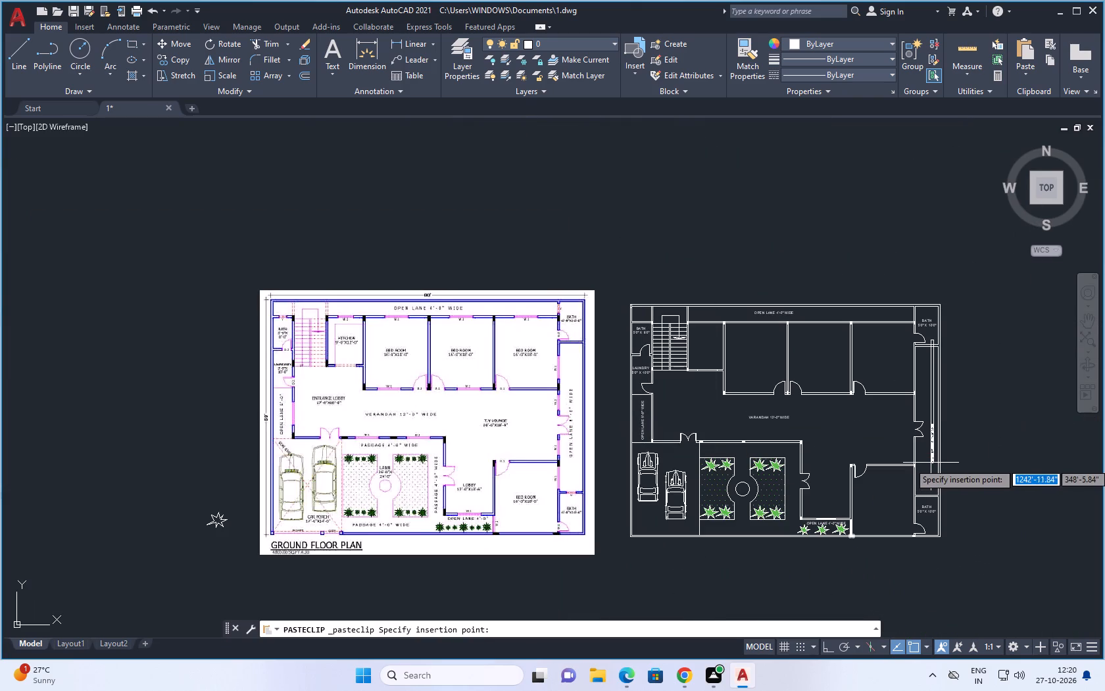
{"action": "left_click", "coordinate": [928, 444]}
Move the pasted OPEN LANE label clear of the double door, toward the middle of the east lane.
{"action": "scroll", "coordinate": [932, 427], "scroll_direction": "up", "scroll_amount": 4}
{"action": "left_click", "coordinate": [856, 438]}
{"action": "key", "text": "m"}
{"action": "key", "text": "space"}
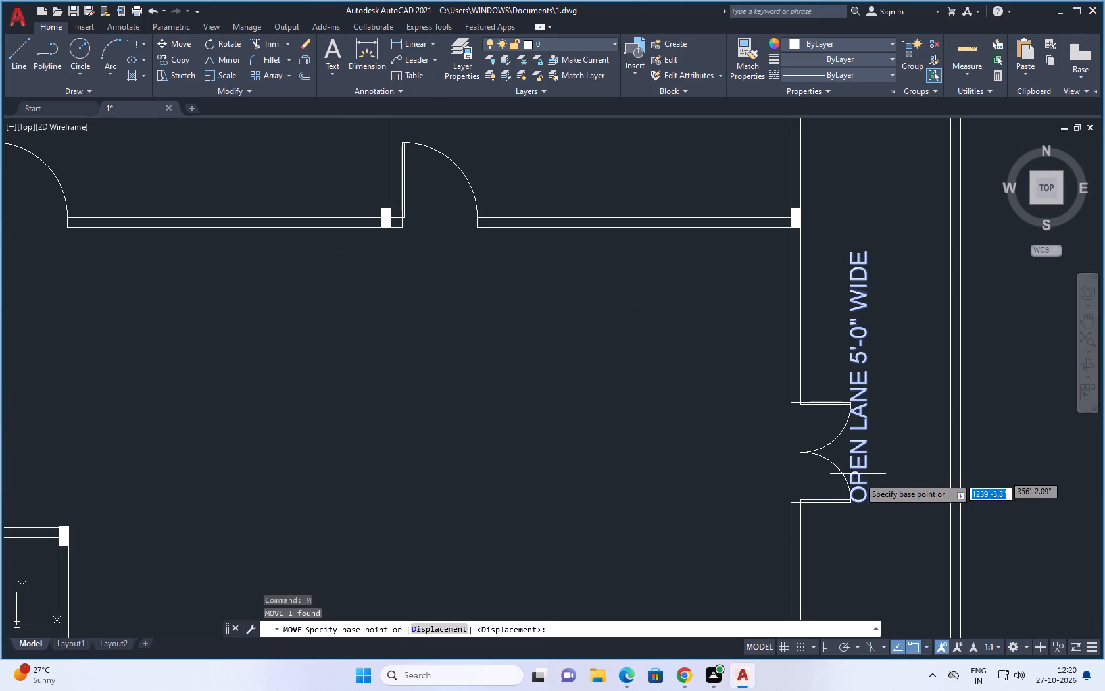
{"action": "left_click", "coordinate": [860, 501]}
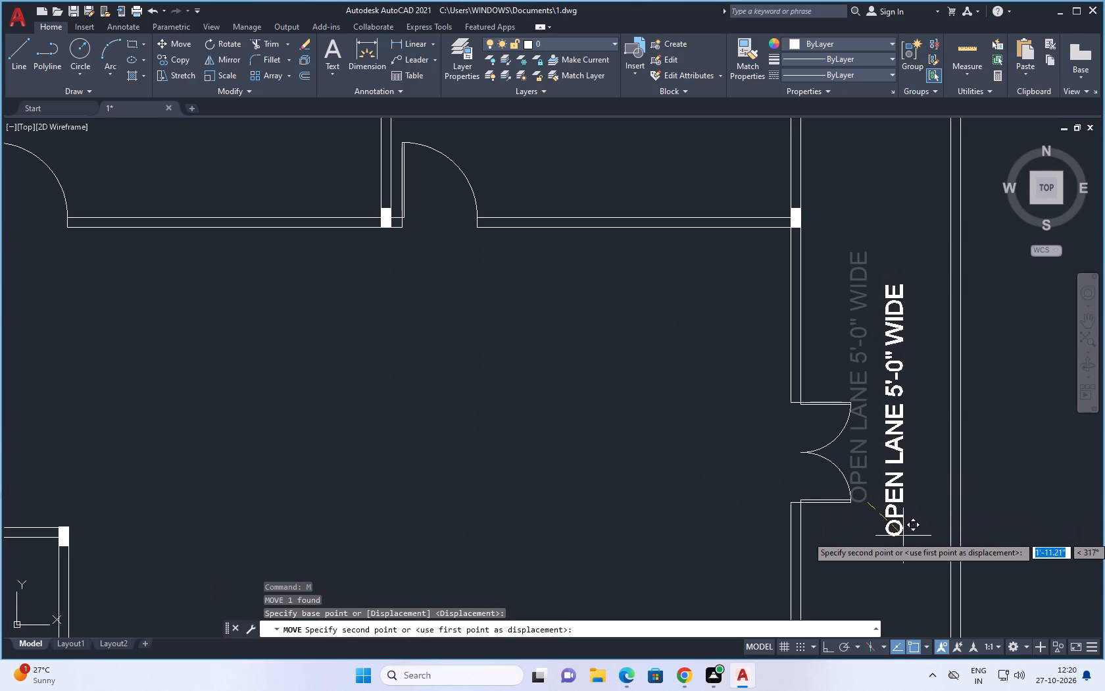
{"action": "left_click", "coordinate": [903, 536]}
{"action": "scroll", "coordinate": [899, 443], "scroll_direction": "down", "scroll_amount": 3}
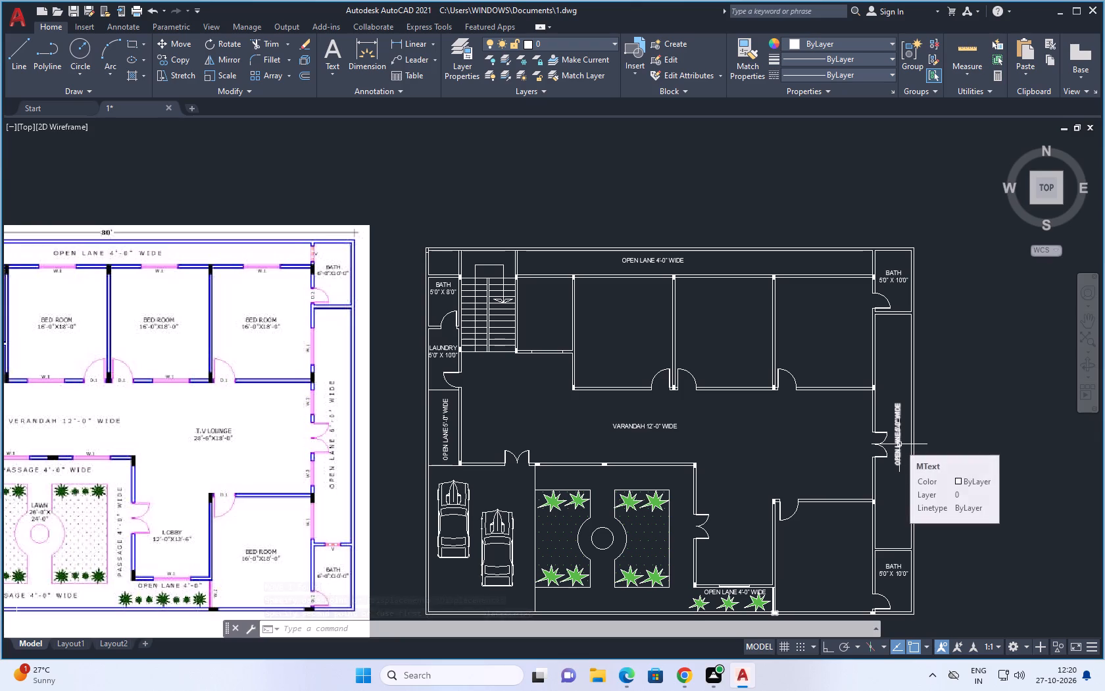
Set the width in the east lane's label to 6'-0" and finish the text.
{"action": "double_click", "coordinate": [899, 445]}
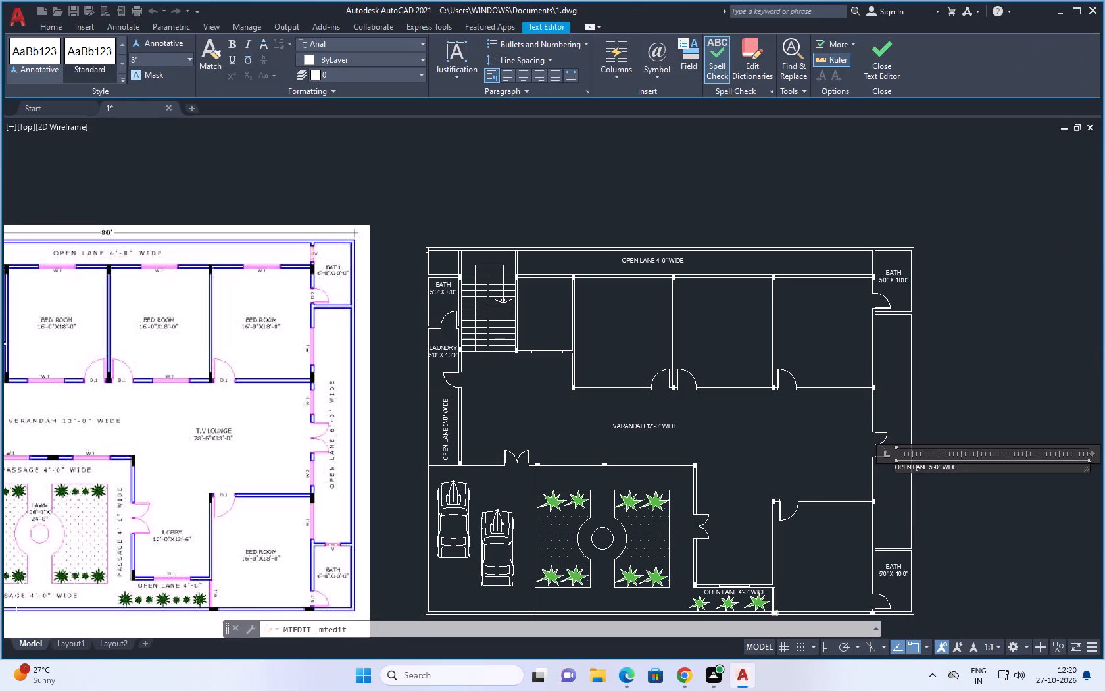
{"action": "left_click", "coordinate": [930, 468]}
{"action": "scroll", "coordinate": [933, 465], "scroll_direction": "up", "scroll_amount": 4}
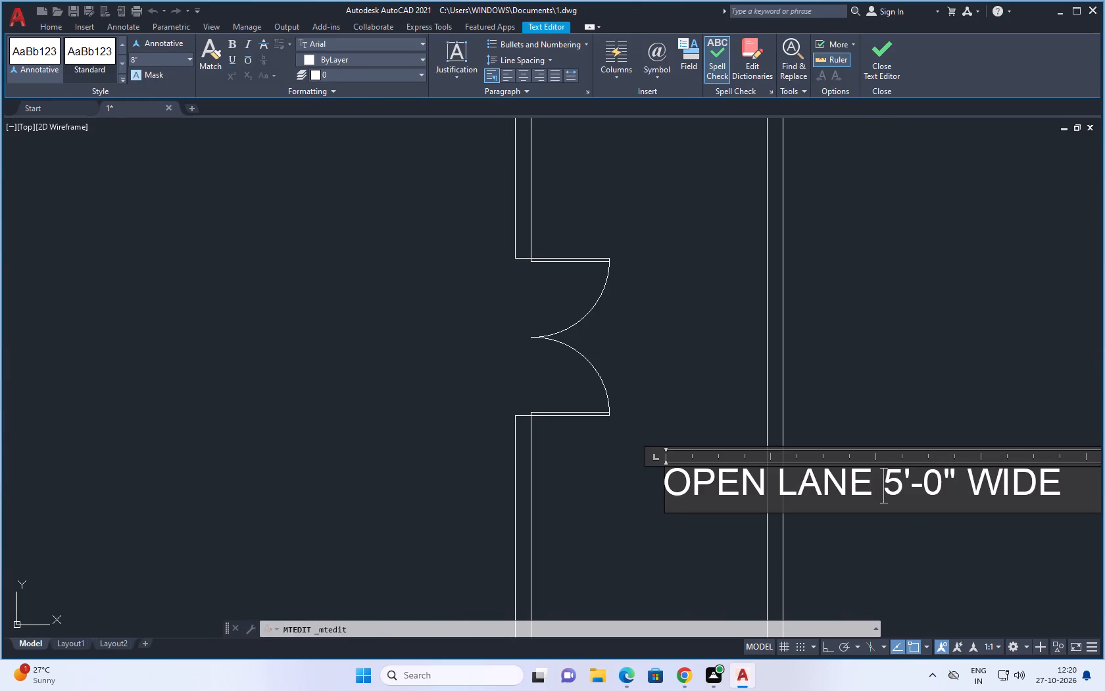
{"action": "key", "text": "Right"}
{"action": "key", "text": "BackSpace"}
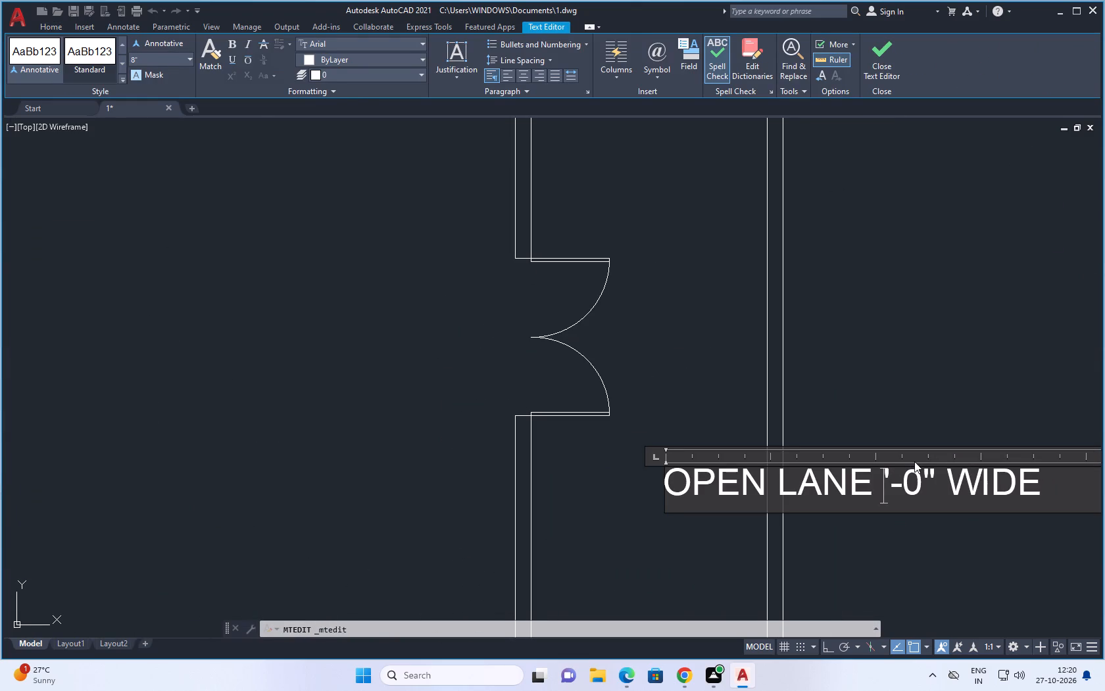
{"action": "key", "text": "6"}
{"action": "left_click", "coordinate": [900, 536]}
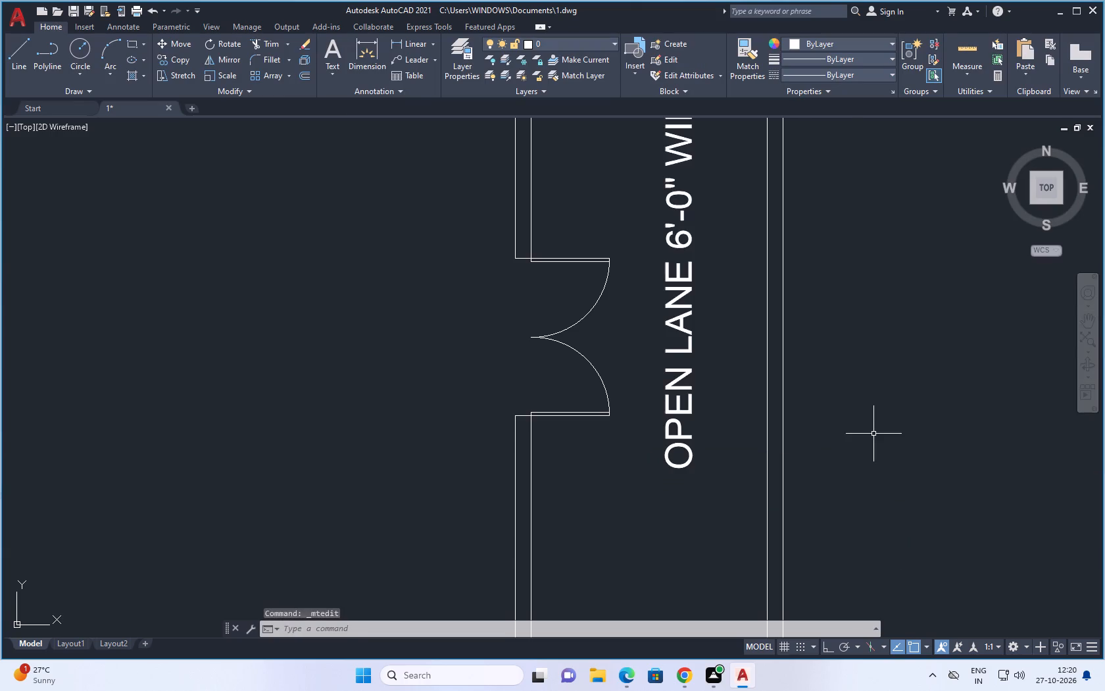
Offset the kitchen's west and north inner wall lines 2' into the room for the counter edges.
{"action": "scroll", "coordinate": [873, 433], "scroll_direction": "down", "scroll_amount": 4}
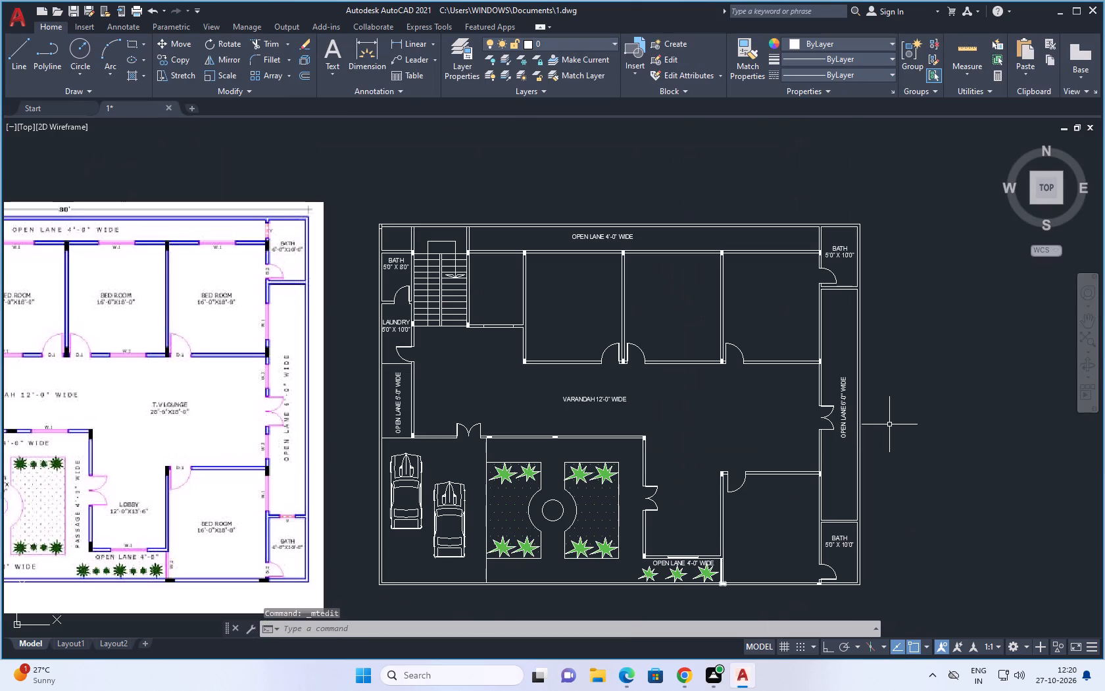
{"action": "scroll", "coordinate": [898, 422], "scroll_direction": "down", "scroll_amount": 1}
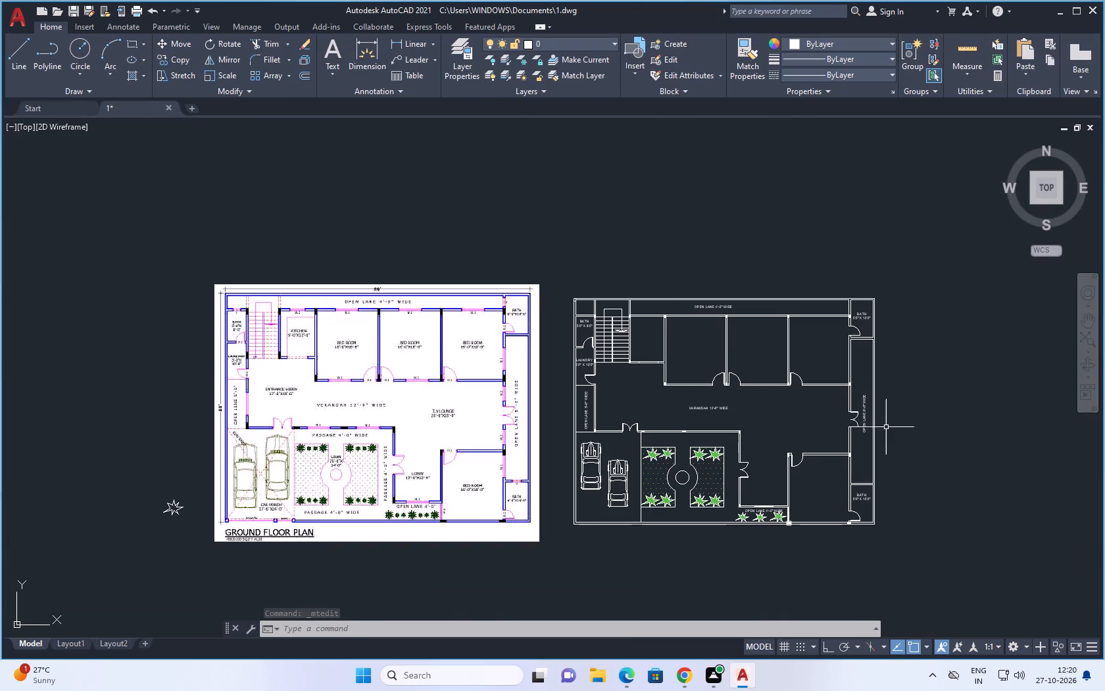
{"action": "scroll", "coordinate": [607, 322], "scroll_direction": "up", "scroll_amount": 2}
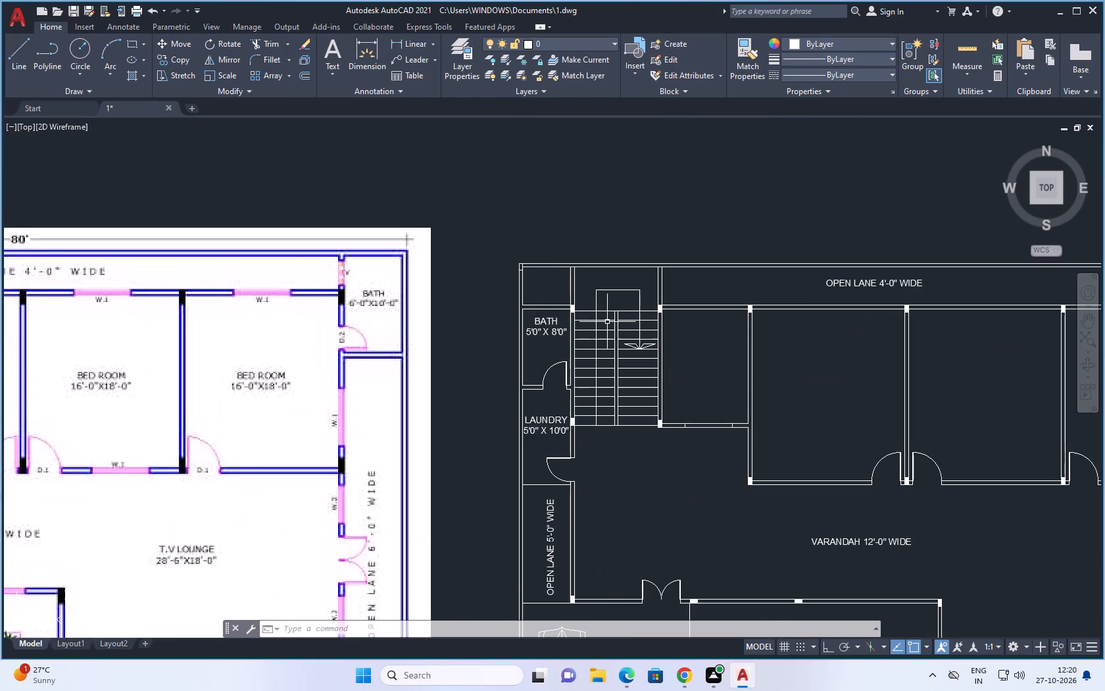
{"action": "scroll", "coordinate": [609, 322], "scroll_direction": "down", "scroll_amount": 1}
{"action": "scroll", "coordinate": [630, 343], "scroll_direction": "up", "scroll_amount": 1}
{"action": "key", "text": "Escape"}
{"action": "key", "text": "Escape"}
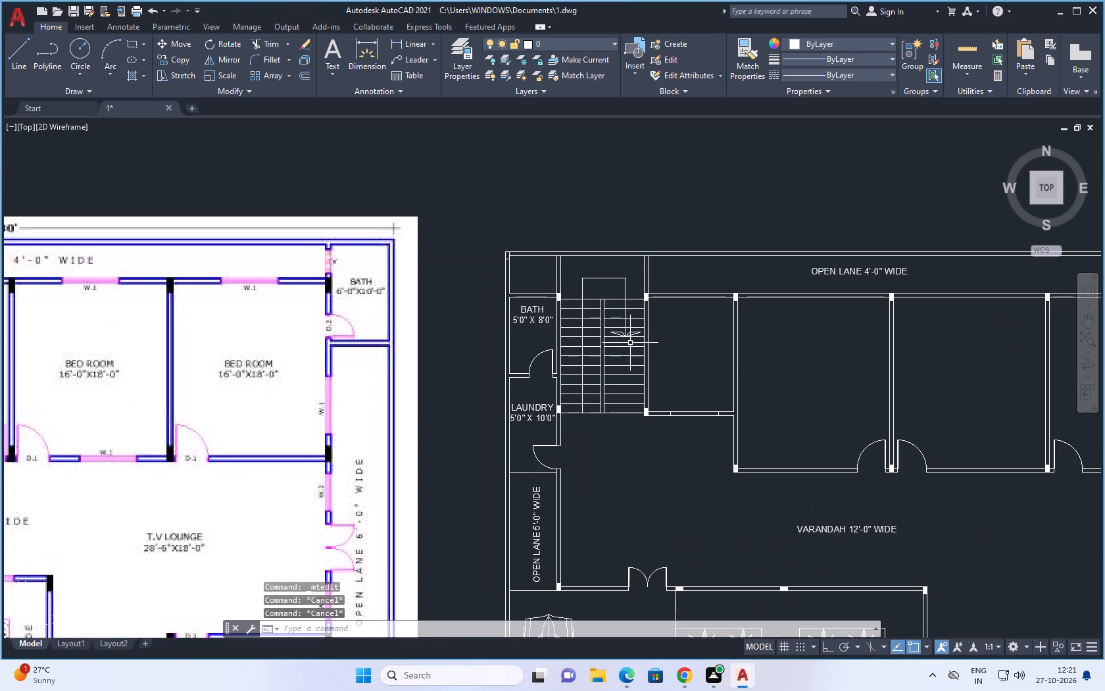
{"action": "key", "text": "o"}
{"action": "key", "text": "space"}
{"action": "type", "text": "2'"}
{"action": "key", "text": "space"}
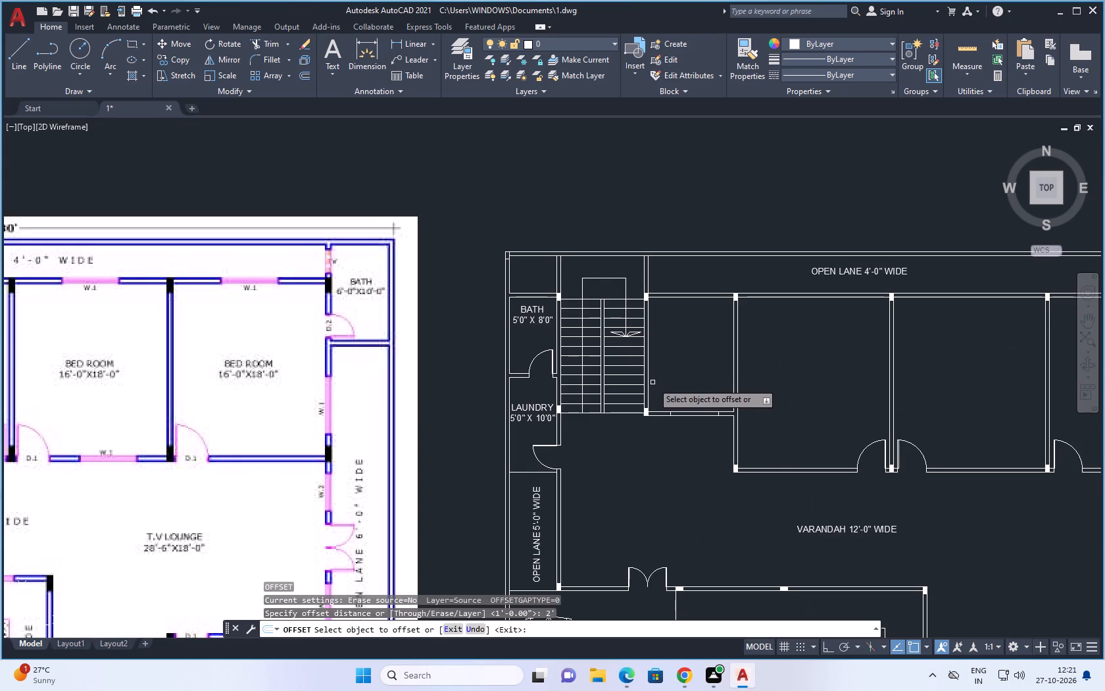
{"action": "left_click", "coordinate": [649, 374]}
{"action": "left_click", "coordinate": [660, 374]}
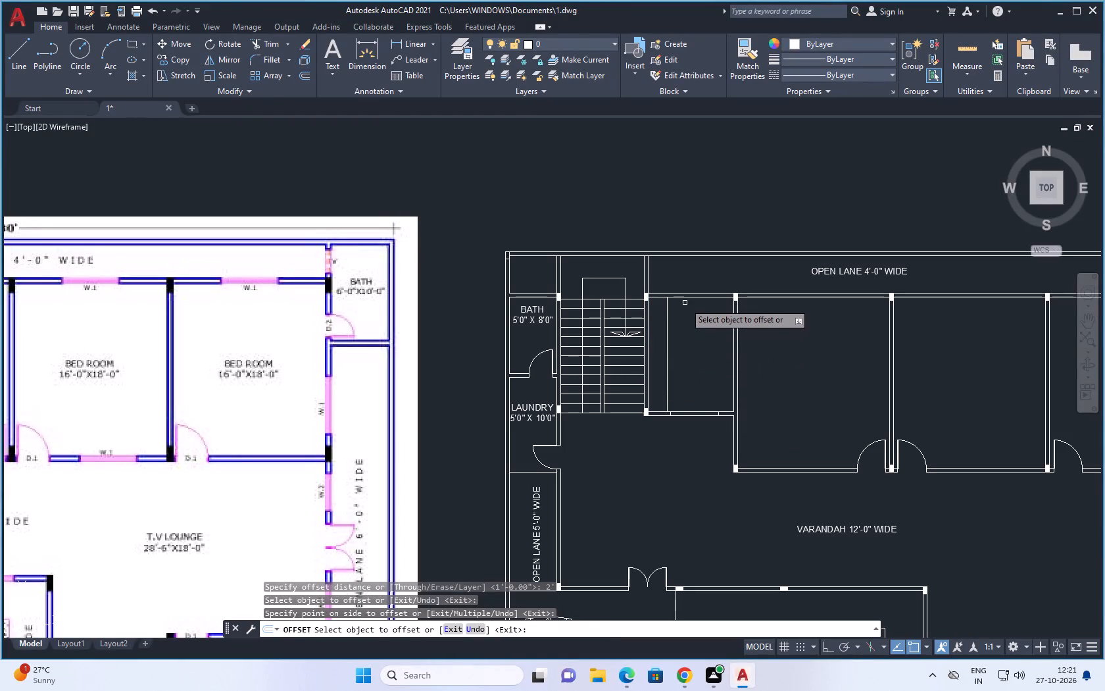
{"action": "left_click", "coordinate": [685, 295]}
{"action": "left_click", "coordinate": [679, 355]}
{"action": "key", "text": "Escape"}
{"action": "key", "text": "Escape"}
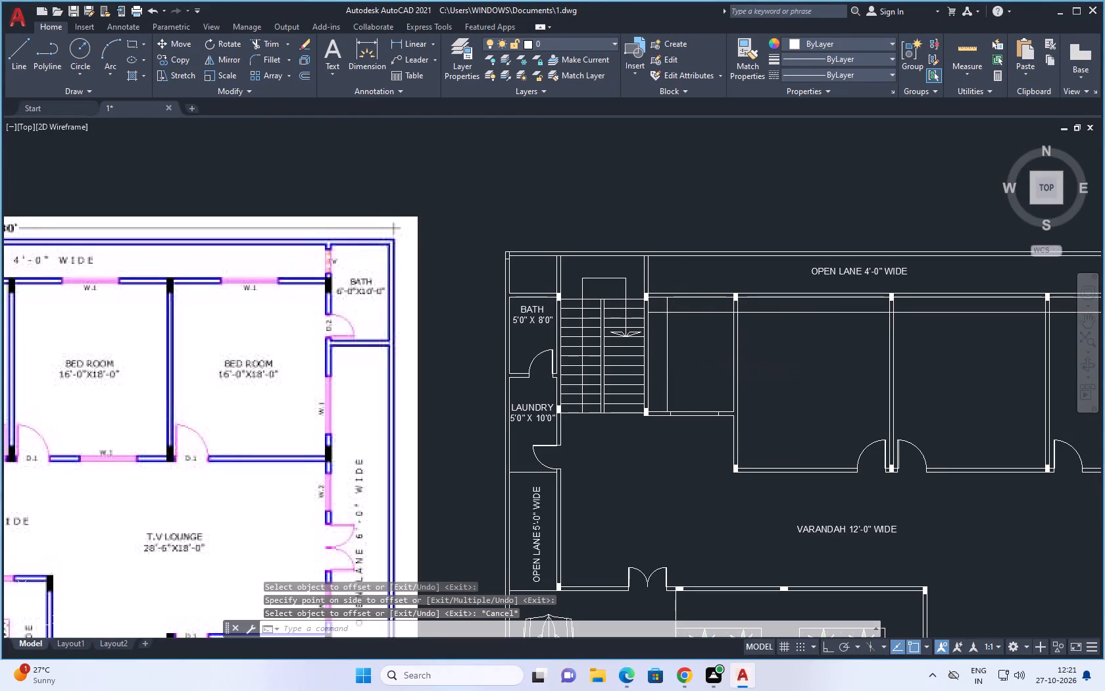
Trim the kitchen counter lines to a clean corner and the east wall, and erase the leftover line through the bedrooms.
{"action": "type", "text": "TR"}
{"action": "key", "text": "space"}
{"action": "key", "text": "space"}
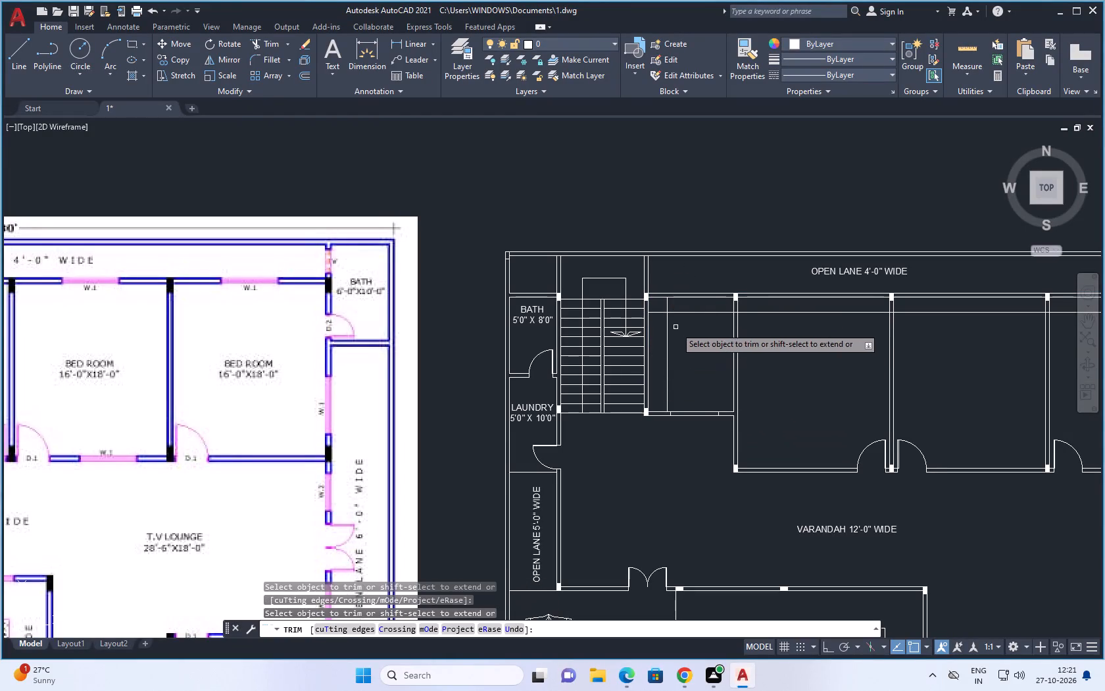
{"action": "left_click", "coordinate": [659, 313]}
{"action": "left_click", "coordinate": [666, 301]}
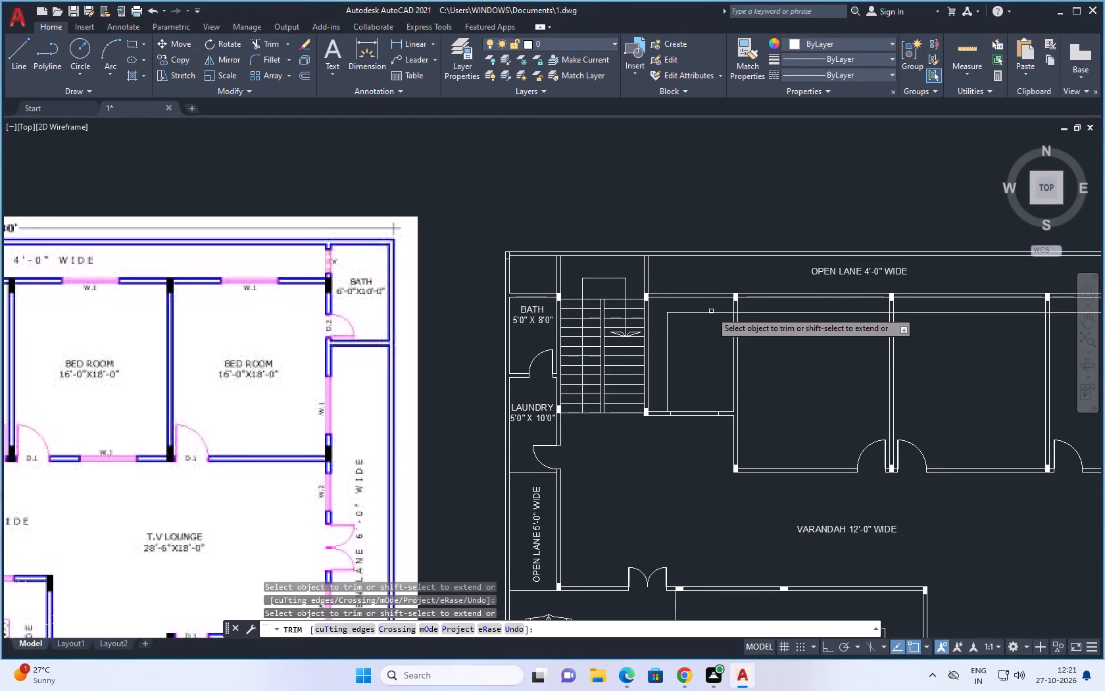
{"action": "scroll", "coordinate": [730, 306], "scroll_direction": "up", "scroll_amount": 3}
{"action": "left_click", "coordinate": [740, 335]}
{"action": "key", "text": "Escape"}
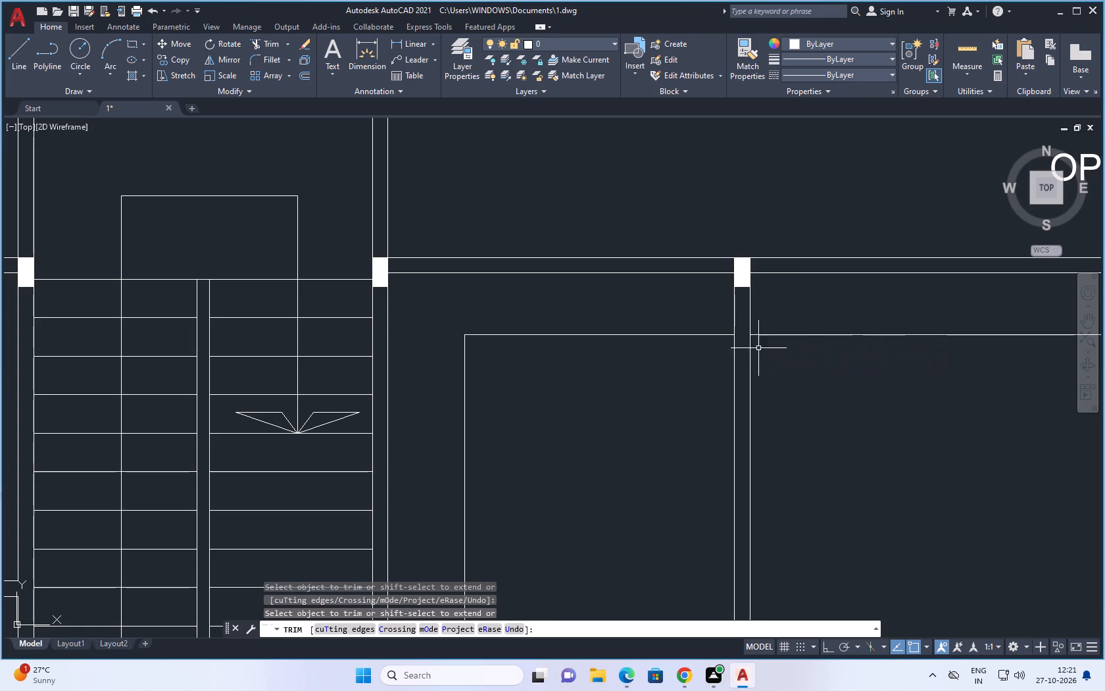
{"action": "left_click", "coordinate": [776, 336]}
{"action": "key", "text": "Delete"}
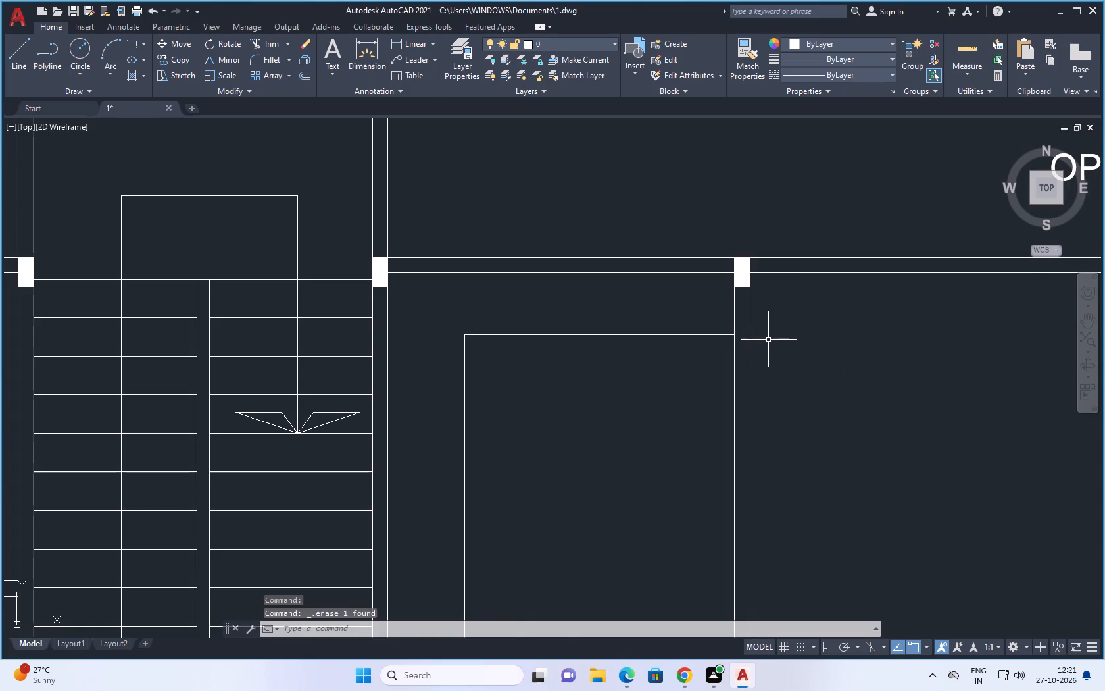
Draw a short line across the kitchen's north wall at its midpoint.
{"action": "scroll", "coordinate": [768, 340], "scroll_direction": "down", "scroll_amount": 4}
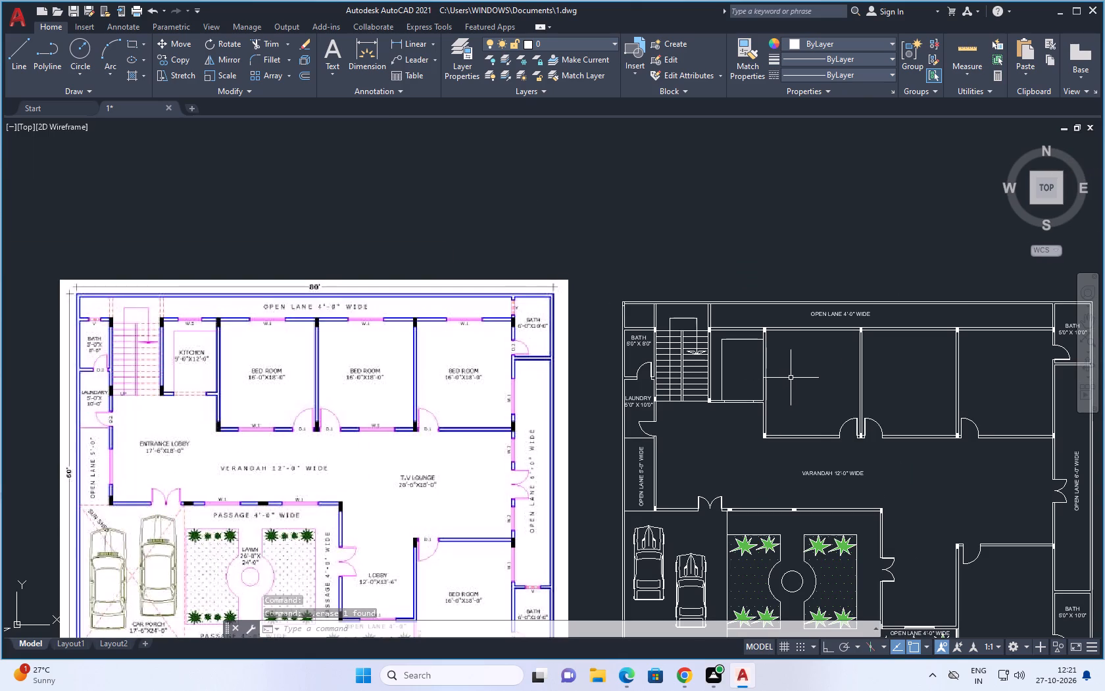
{"action": "key", "text": "Escape"}
{"action": "key", "text": "Escape"}
{"action": "key", "text": "Escape"}
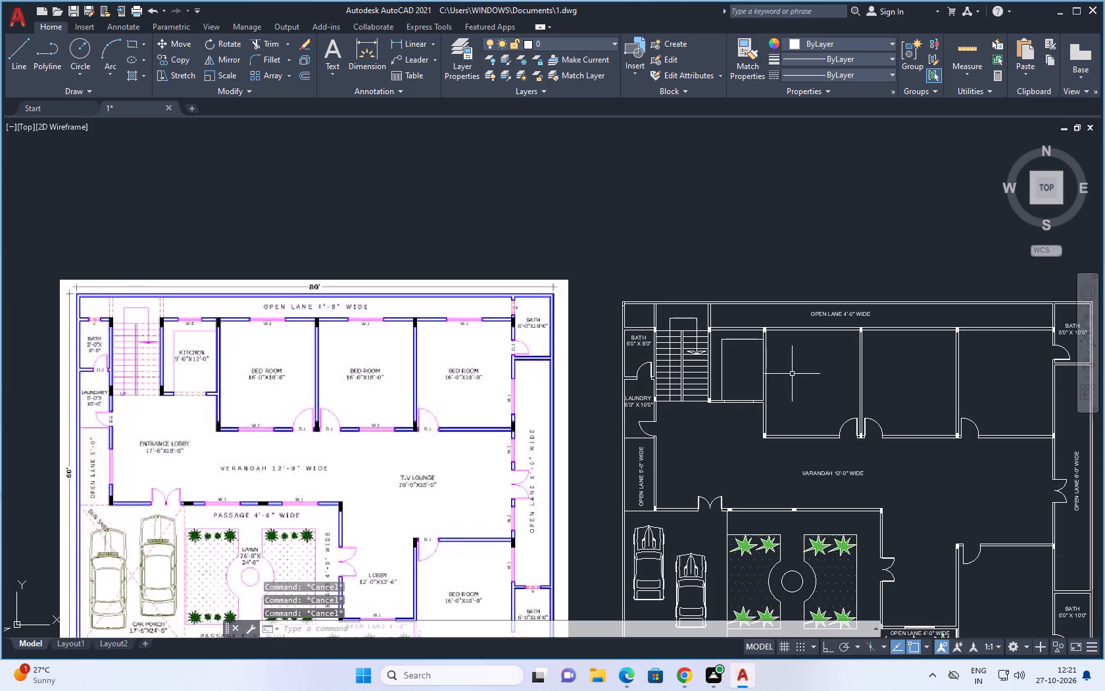
{"action": "type", "text": "L"}
{"action": "key", "text": "space"}
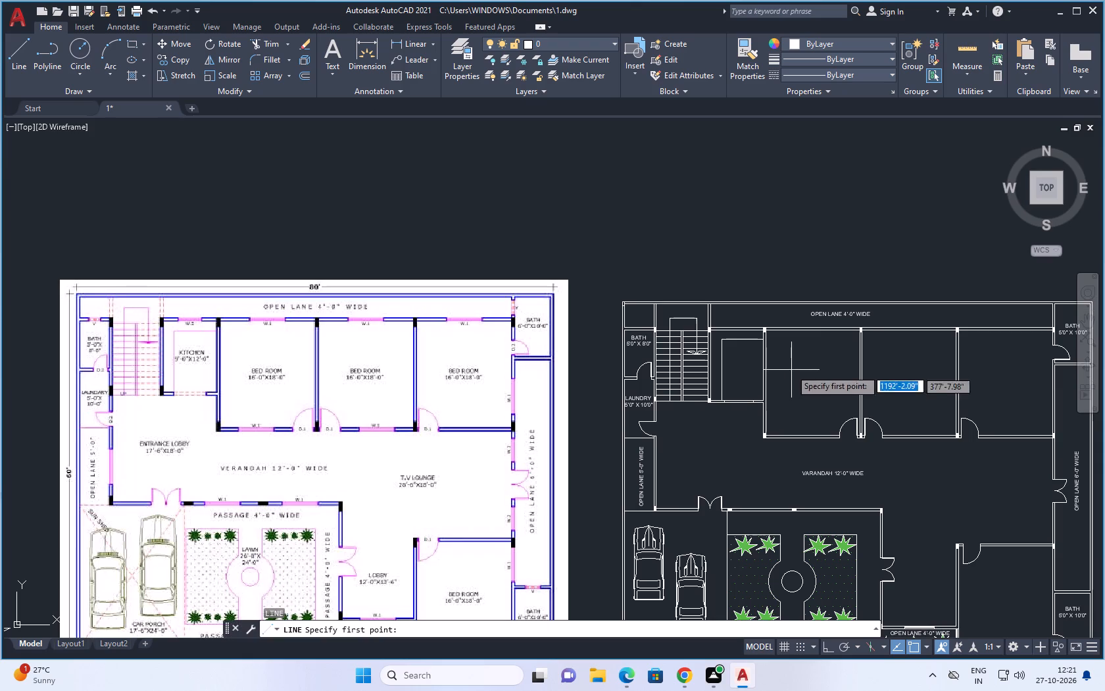
{"action": "scroll", "coordinate": [730, 323], "scroll_direction": "up", "scroll_amount": 2}
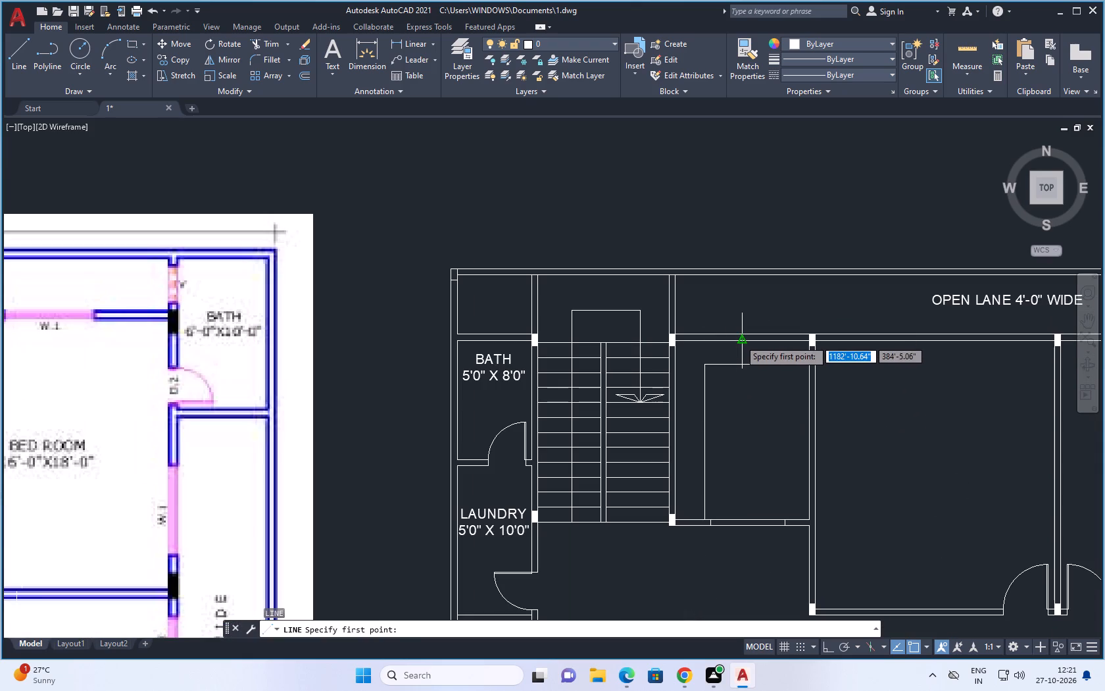
{"action": "left_click", "coordinate": [739, 340]}
{"action": "left_click", "coordinate": [739, 333]}
{"action": "key", "text": "Escape"}
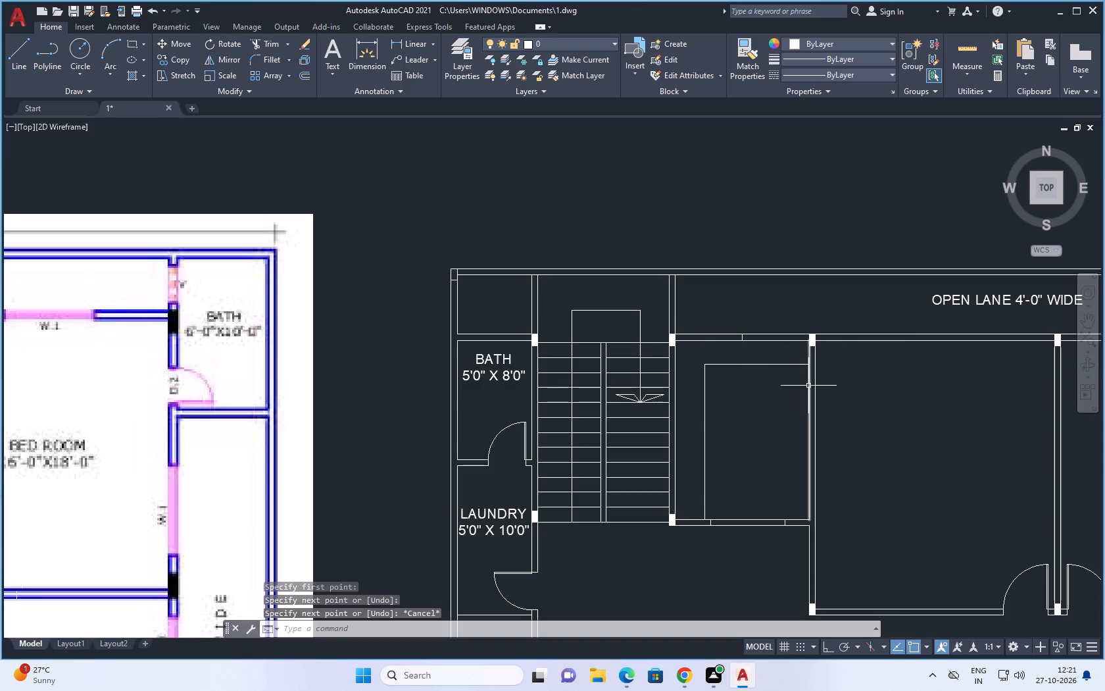
Offset the short line in the kitchen's north wall 2' to both sides to mark the window's ends.
{"action": "key", "text": "o"}
{"action": "key", "text": "space"}
{"action": "key", "text": "2"}
{"action": "key", "text": "apostrophe"}
{"action": "key", "text": "space"}
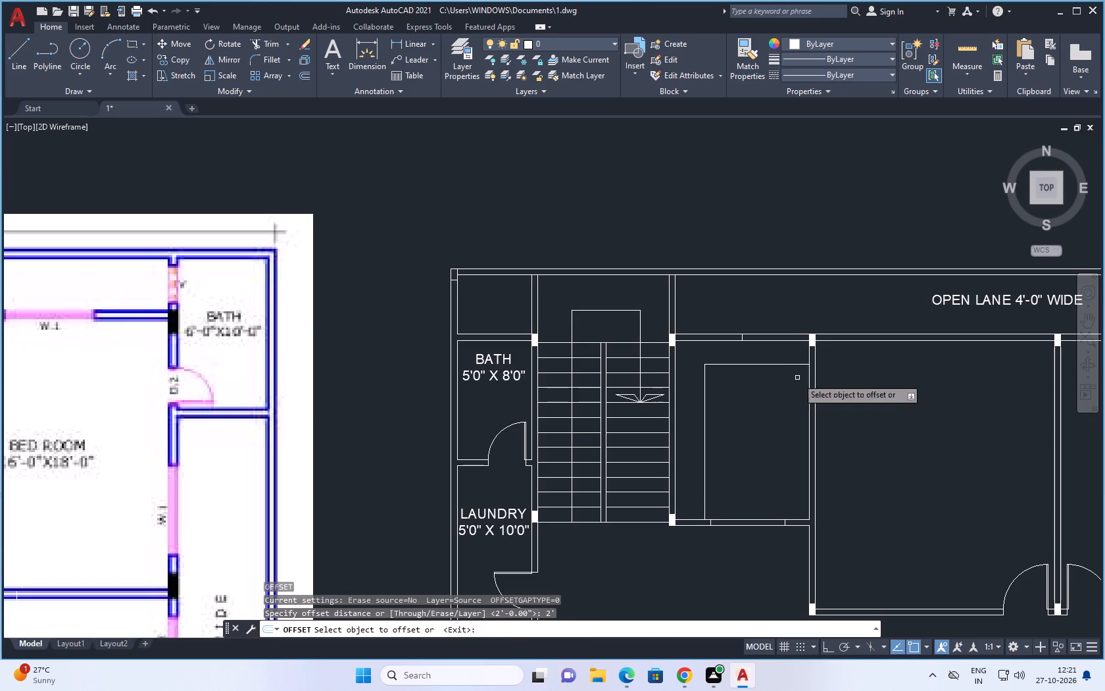
{"action": "left_click", "coordinate": [742, 336]}
{"action": "left_click", "coordinate": [706, 340]}
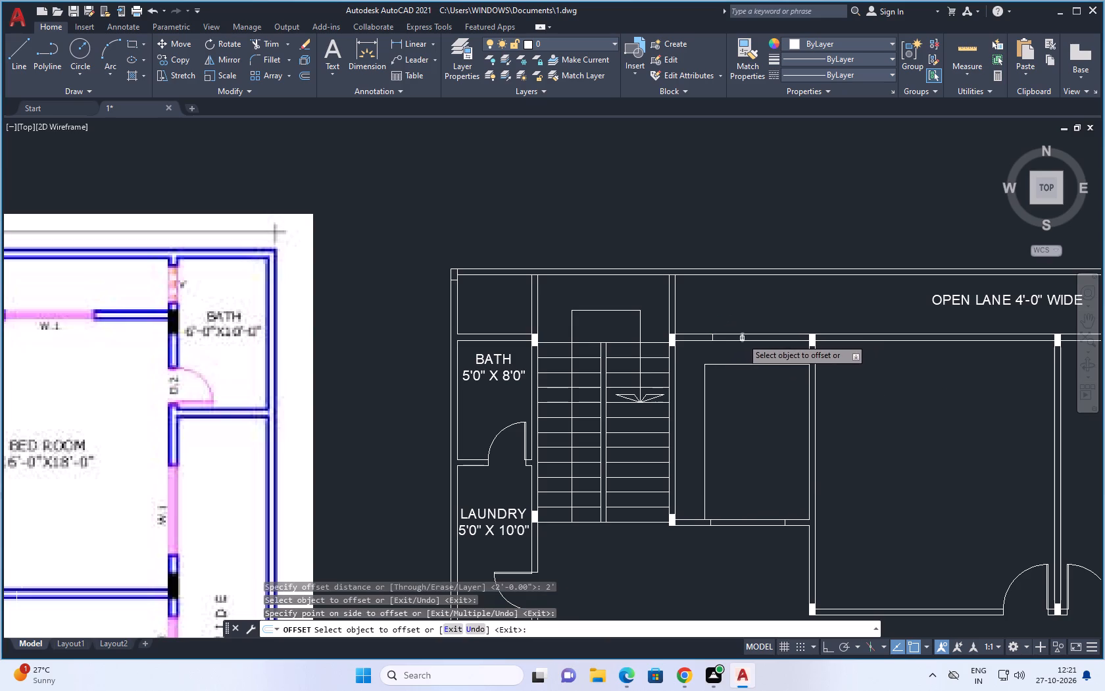
{"action": "left_click", "coordinate": [743, 337]}
{"action": "left_click", "coordinate": [787, 340]}
{"action": "key", "text": "Escape"}
Draw a line along the middle of the kitchen's north wall, joining the midpoints of the two window end lines.
{"action": "scroll", "coordinate": [733, 331], "scroll_direction": "up", "scroll_amount": 3}
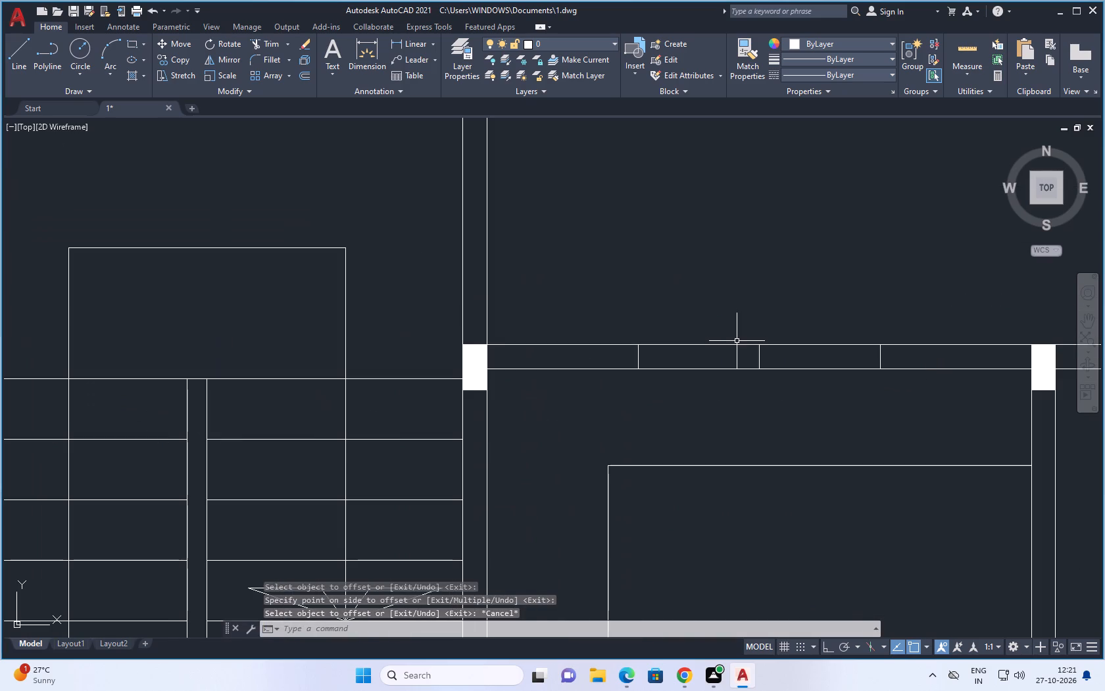
{"action": "type", "text": "L"}
{"action": "key", "text": "space"}
{"action": "left_click", "coordinate": [638, 355]}
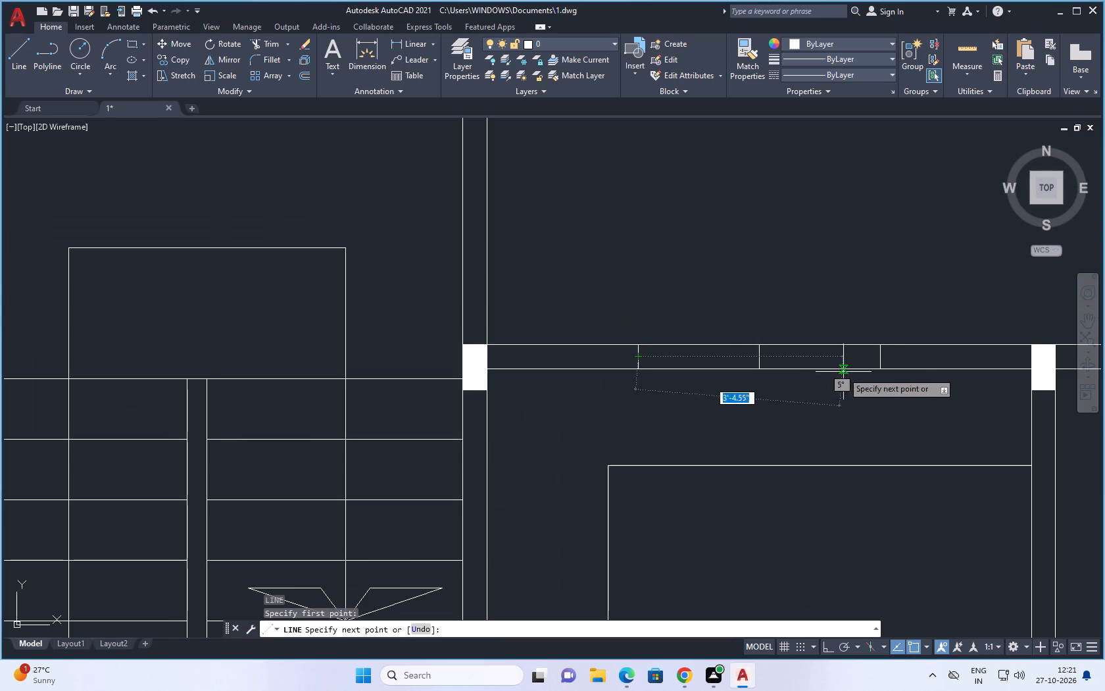
{"action": "left_click", "coordinate": [881, 357]}
{"action": "key", "text": "Escape"}
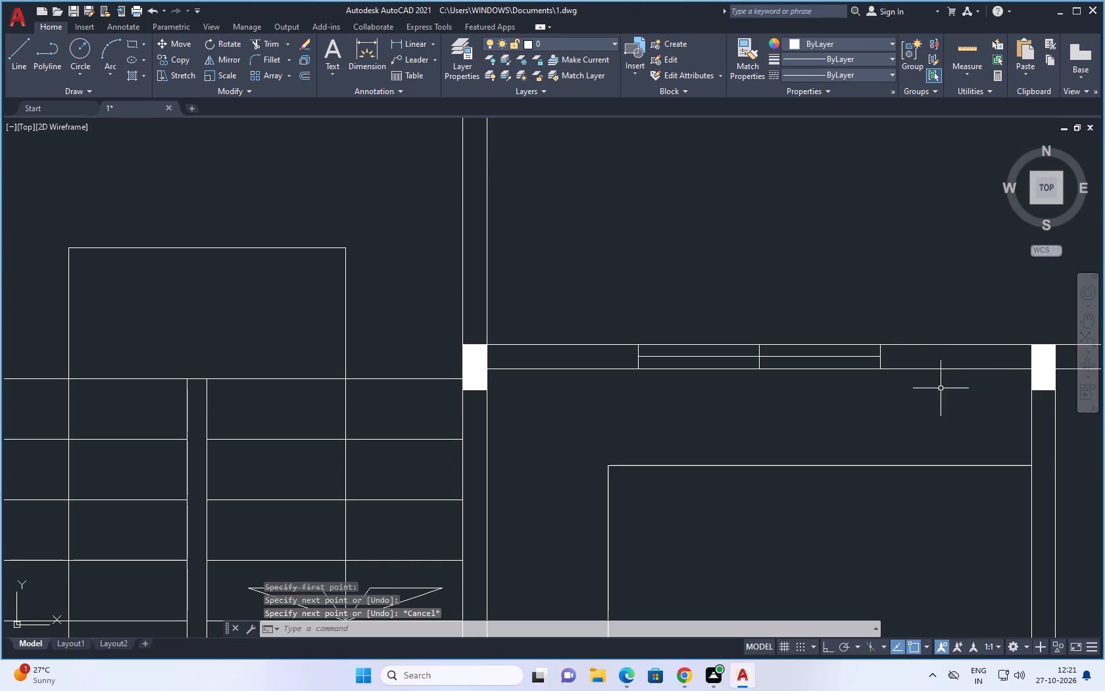
Offset the middle line of the kitchen's north window 0.5" to both sides.
{"action": "key", "text": "o"}
{"action": "key", "text": "space"}
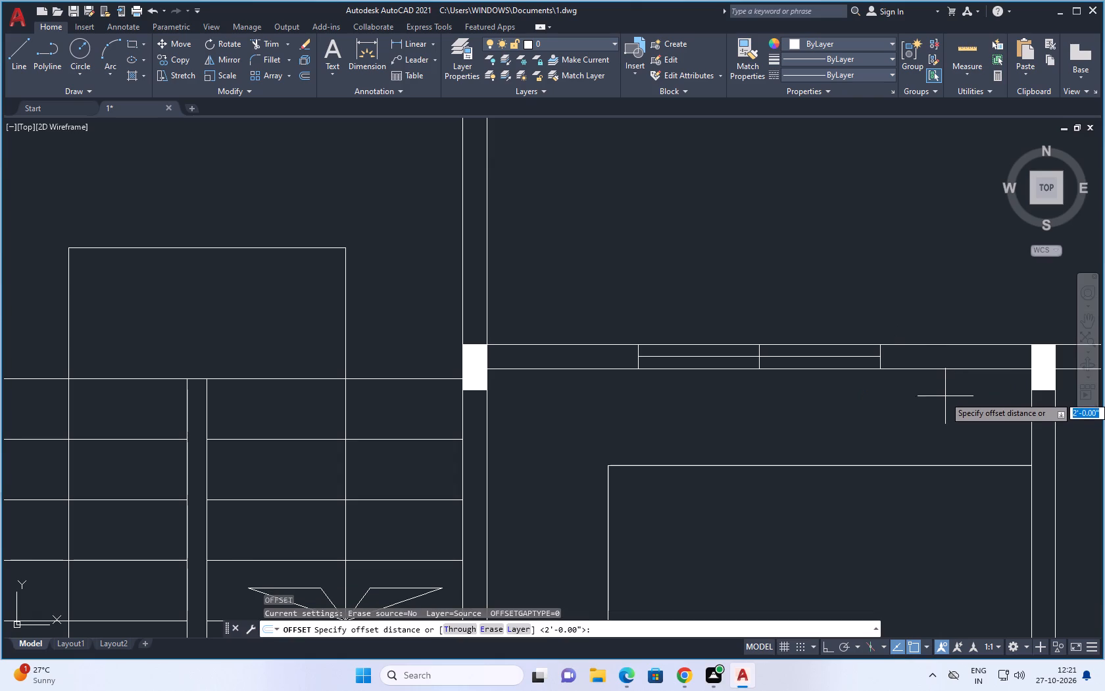
{"action": "key", "text": "period"}
{"action": "type", "text": "5"}
{"action": "key", "text": "space"}
{"action": "left_click", "coordinate": [826, 355]}
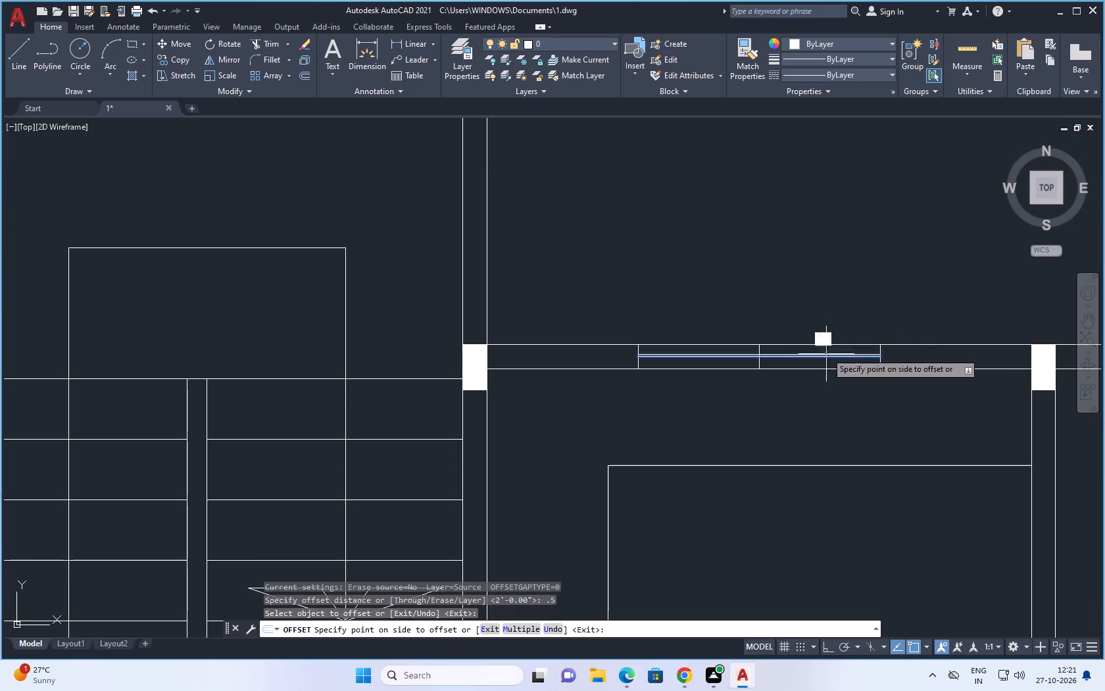
{"action": "left_click", "coordinate": [826, 336]}
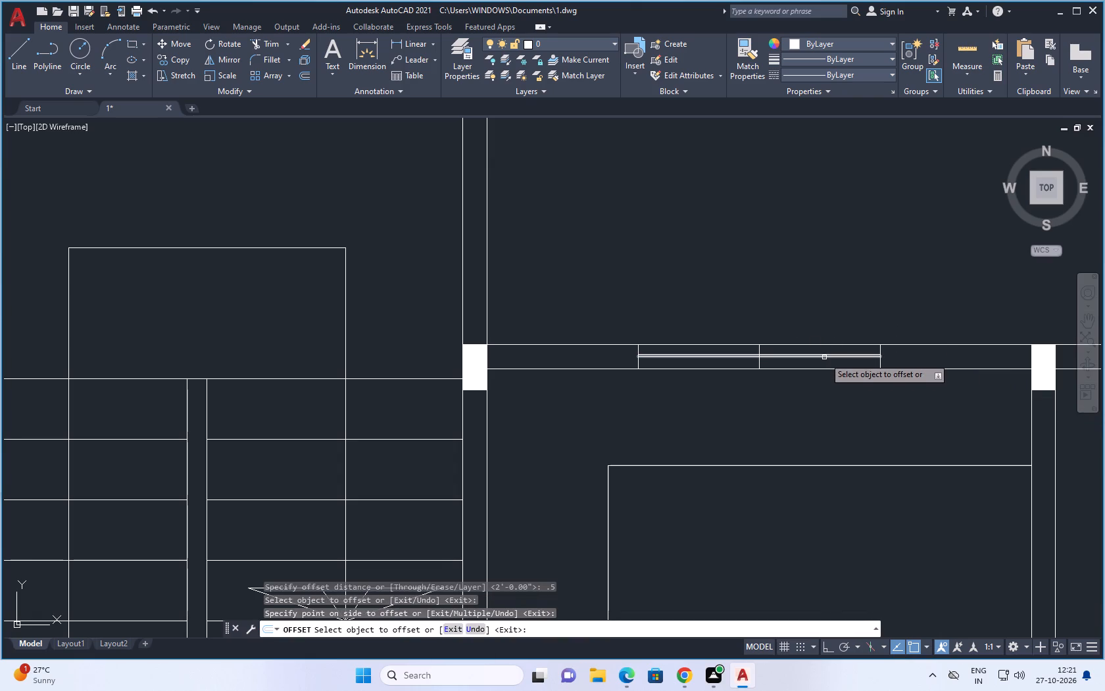
{"action": "left_click", "coordinate": [824, 357]}
{"action": "left_click", "coordinate": [821, 373]}
{"action": "key", "text": "Escape"}
Erase the original middle line and the short midpoint line from the kitchen's north window.
{"action": "scroll", "coordinate": [770, 349], "scroll_direction": "up", "scroll_amount": 3}
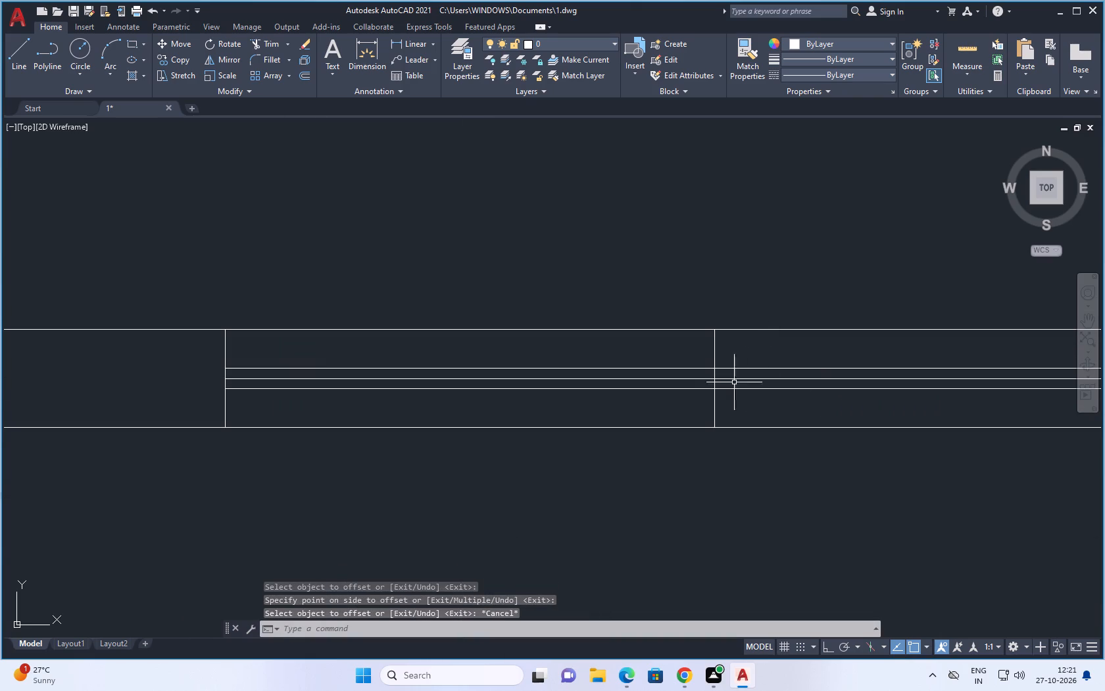
{"action": "left_click", "coordinate": [715, 376]}
{"action": "left_click", "coordinate": [747, 378]}
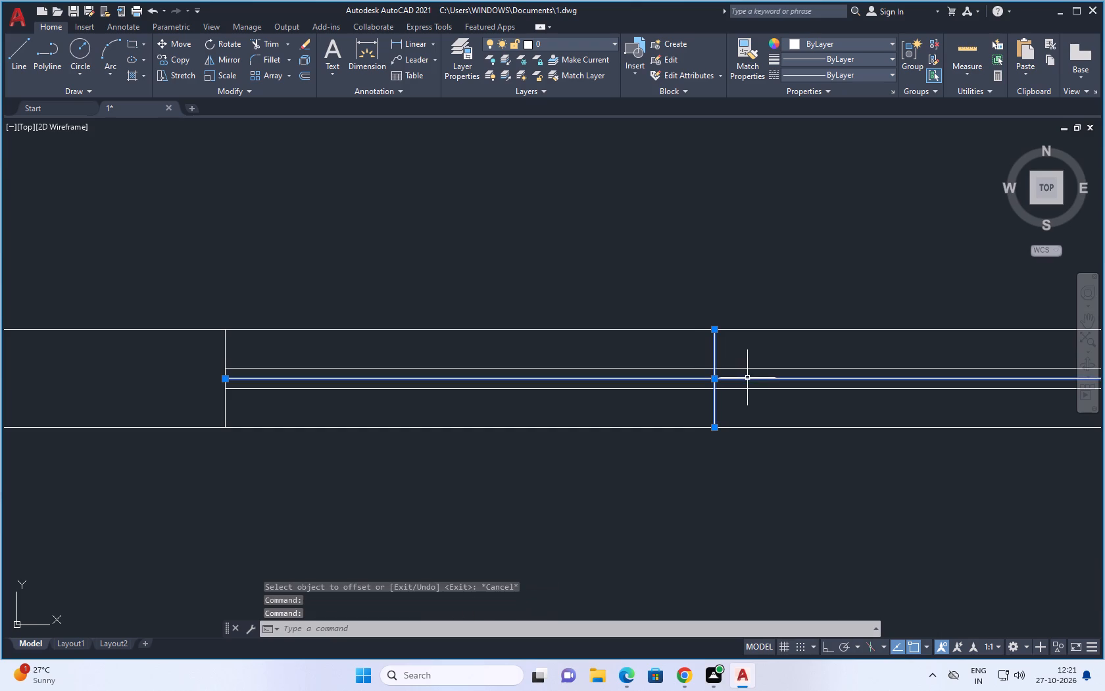
{"action": "key", "text": "Delete"}
Draw a short line across the north wall at the midpoint of the westernmost bedroom.
{"action": "scroll", "coordinate": [652, 357], "scroll_direction": "down", "scroll_amount": 2}
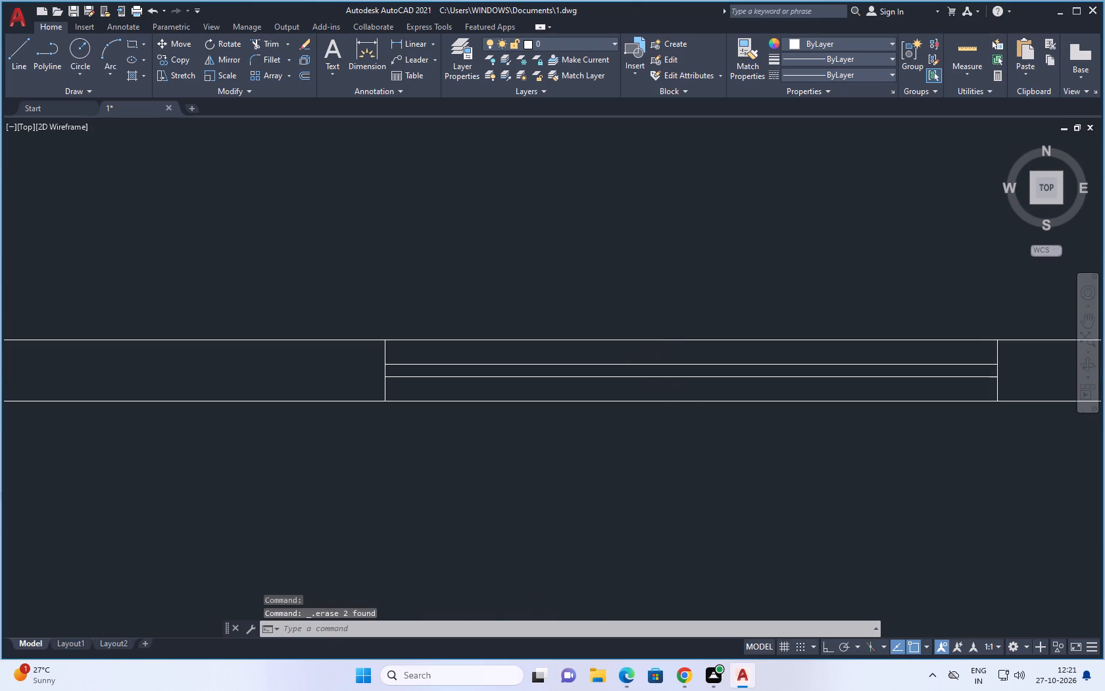
{"action": "scroll", "coordinate": [652, 357], "scroll_direction": "down", "scroll_amount": 6}
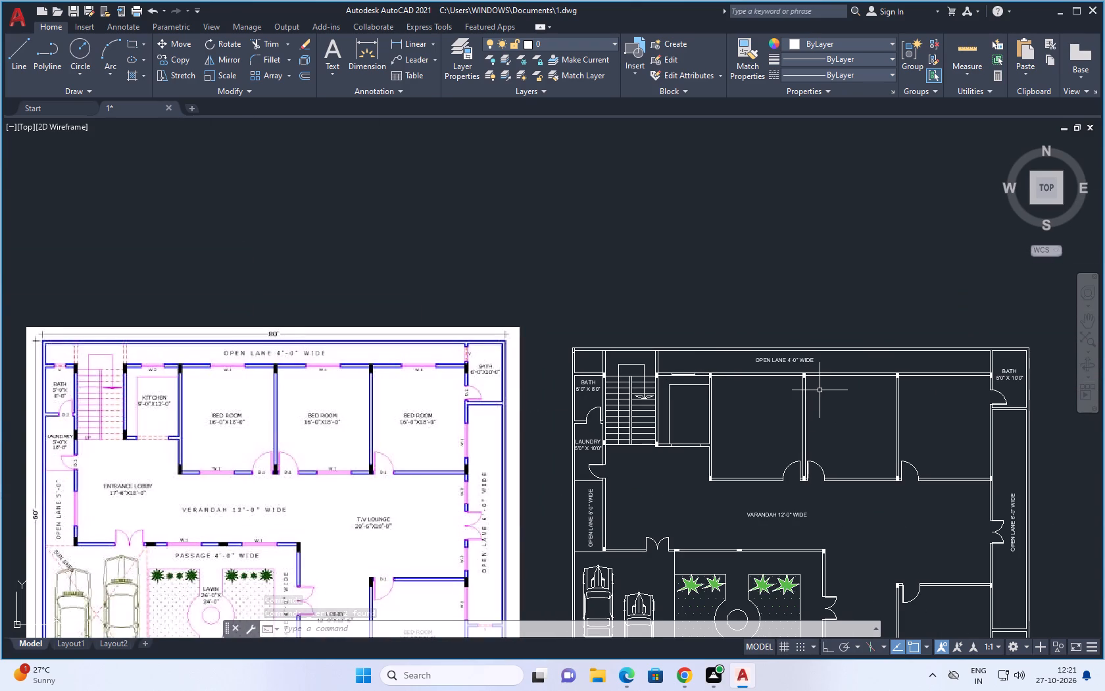
{"action": "scroll", "coordinate": [802, 371], "scroll_direction": "up", "scroll_amount": 3}
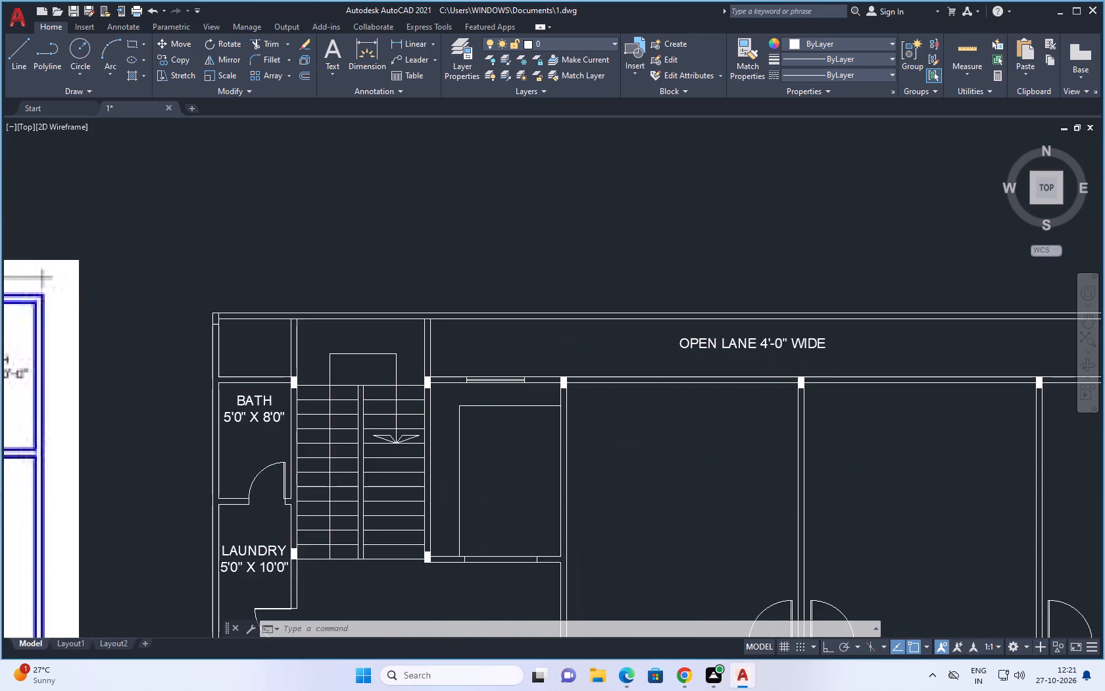
{"action": "key", "text": "Escape"}
{"action": "key", "text": "l"}
{"action": "key", "text": "space"}
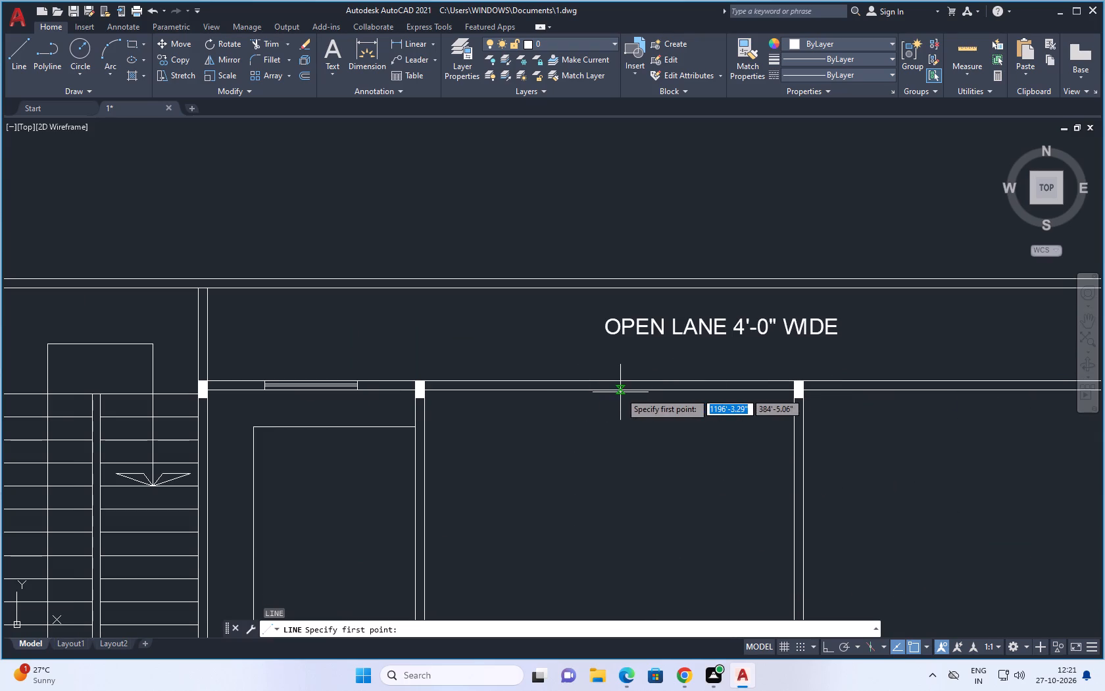
{"action": "left_click", "coordinate": [612, 390]}
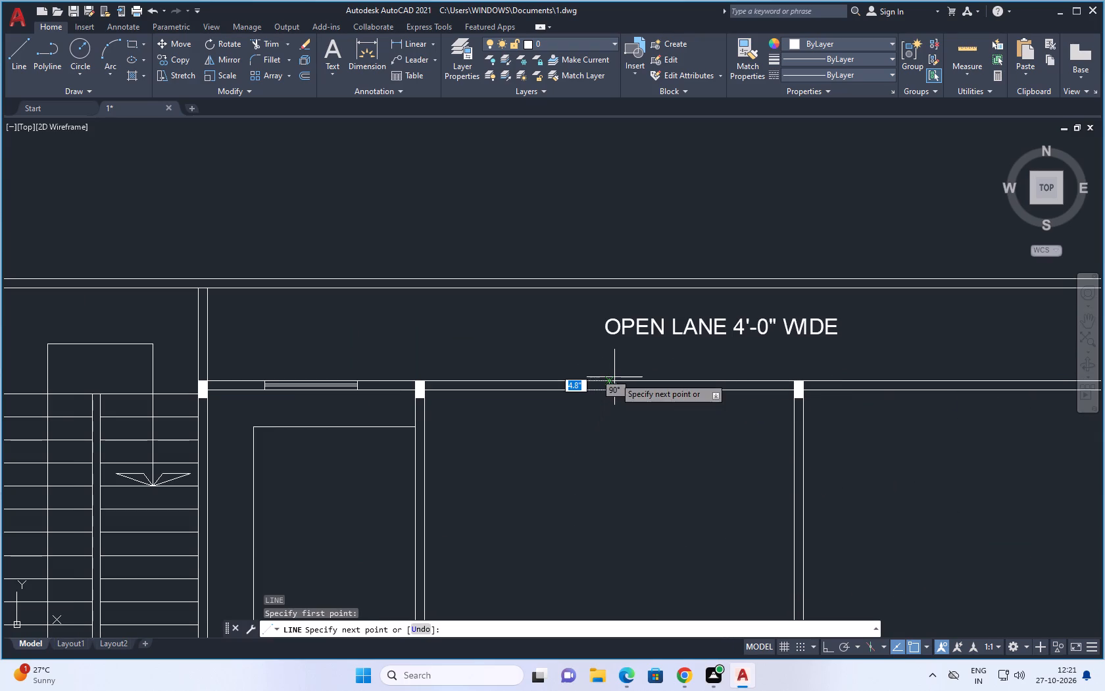
{"action": "left_click", "coordinate": [608, 382]}
{"action": "key", "text": "space"}
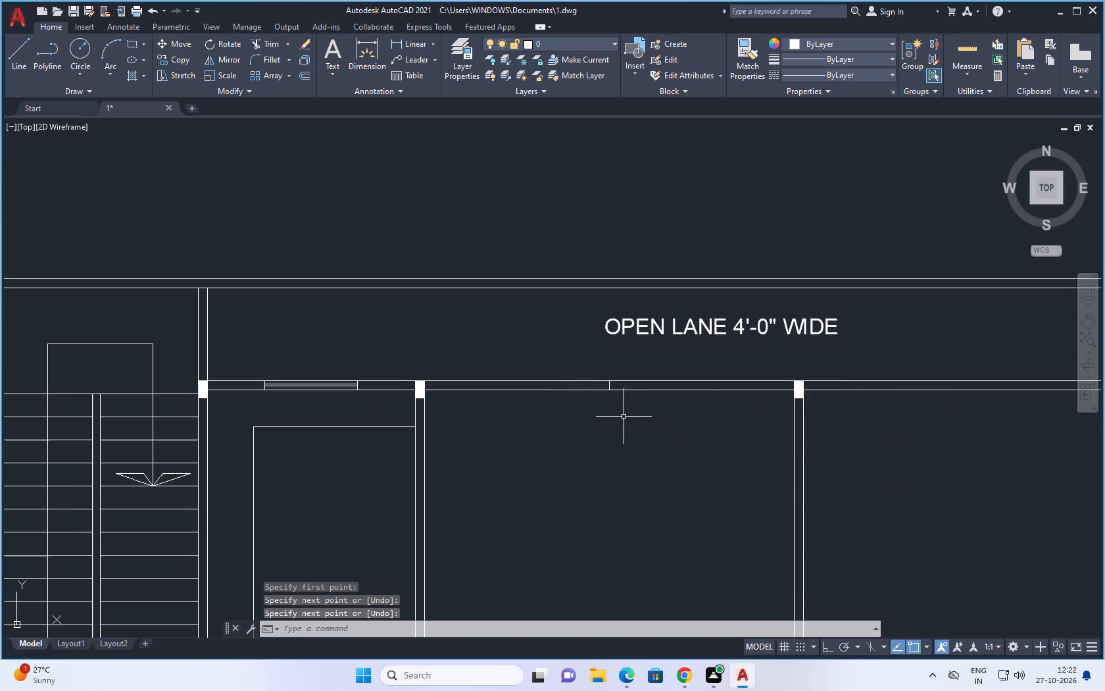
Draw a short line across the north wall at the midpoint of the middle bedroom.
{"action": "key", "text": "space"}
{"action": "scroll", "coordinate": [624, 414], "scroll_direction": "down", "scroll_amount": 3}
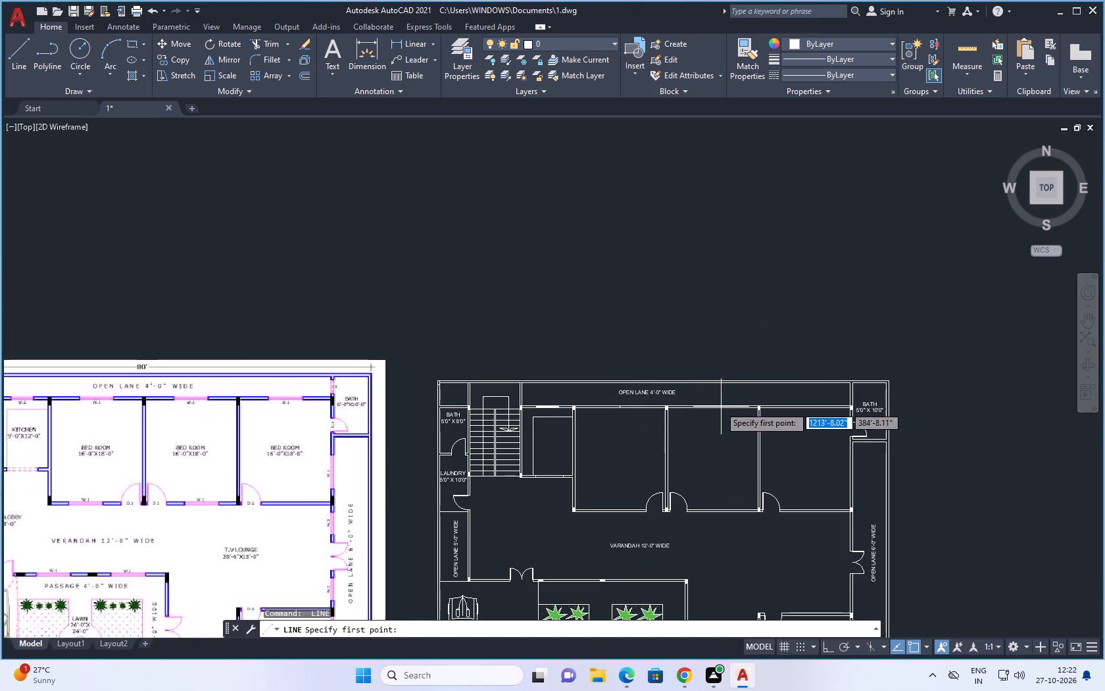
{"action": "scroll", "coordinate": [703, 404], "scroll_direction": "up", "scroll_amount": 4}
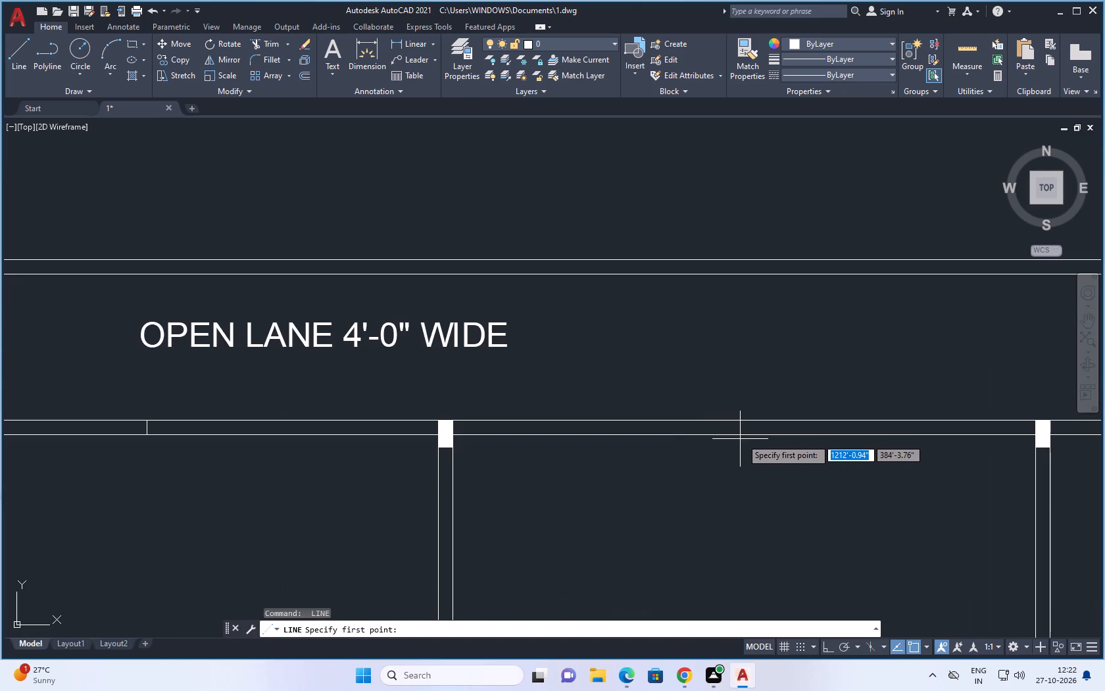
{"action": "left_click", "coordinate": [744, 438]}
{"action": "left_click", "coordinate": [743, 422]}
{"action": "key", "text": "space"}
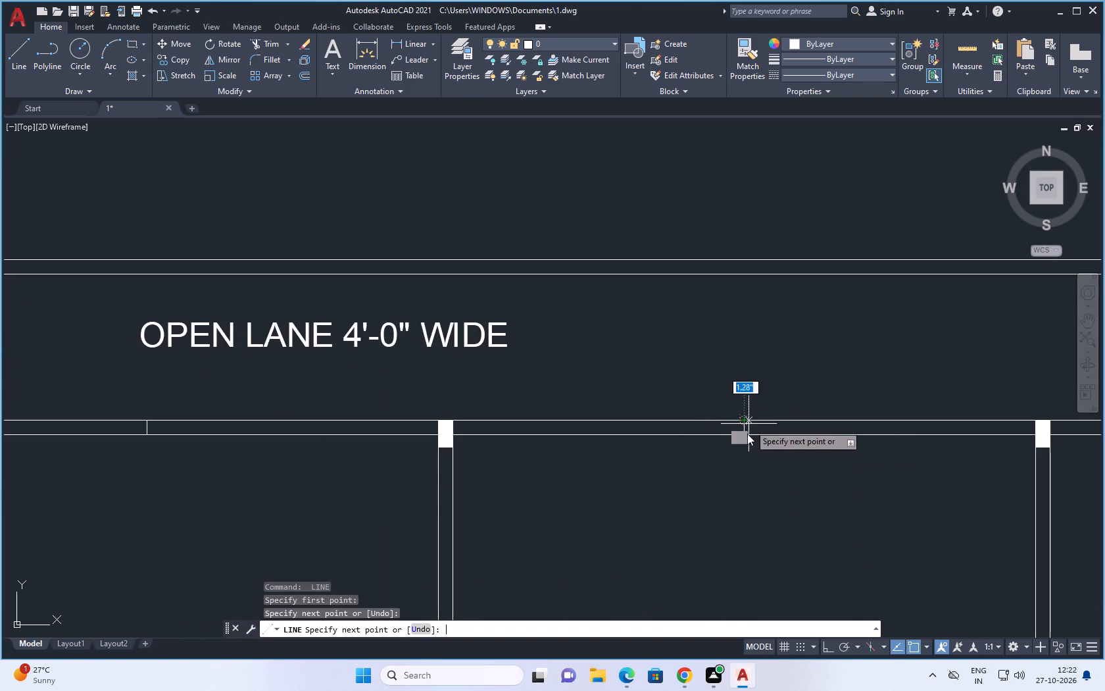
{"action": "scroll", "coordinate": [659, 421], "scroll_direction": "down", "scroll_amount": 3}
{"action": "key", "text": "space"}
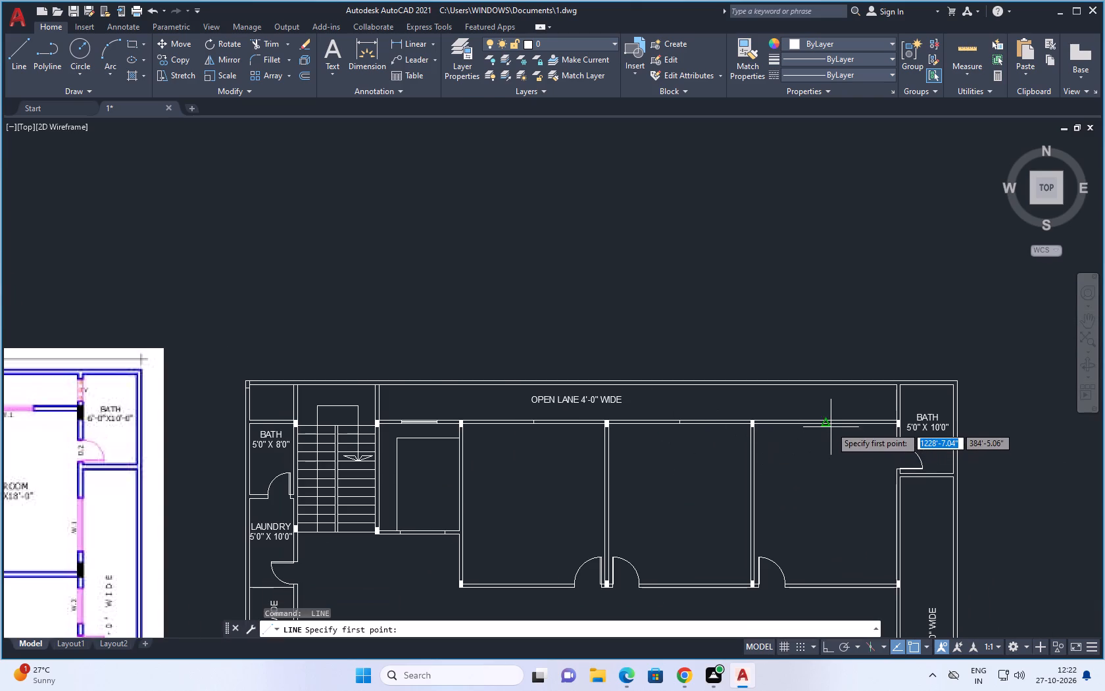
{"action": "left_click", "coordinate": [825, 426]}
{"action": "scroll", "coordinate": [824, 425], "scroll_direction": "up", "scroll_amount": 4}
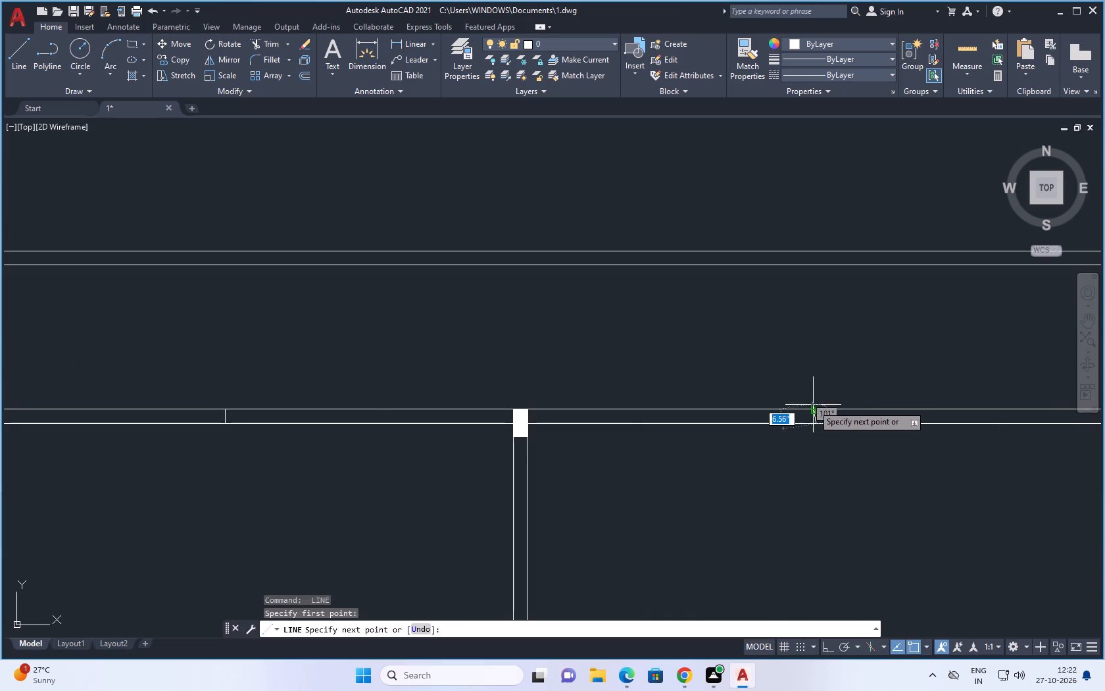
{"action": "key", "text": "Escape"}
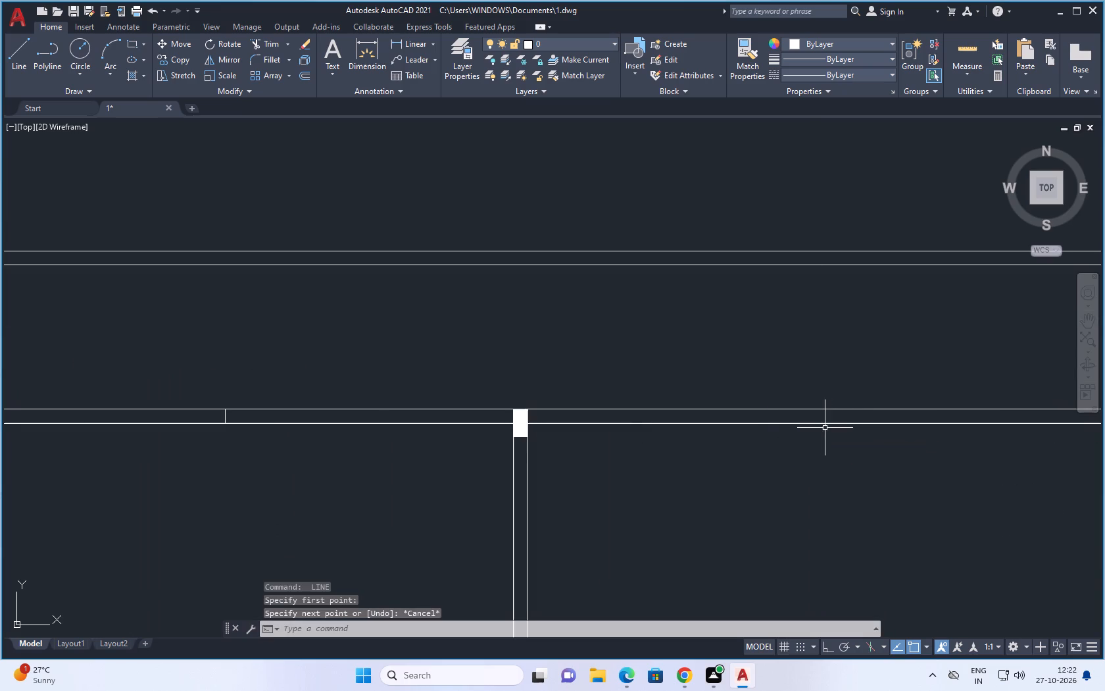
Draw a short line across the north wall at the midpoint of the easternmost bedroom.
{"action": "key", "text": "l"}
{"action": "key", "text": "space"}
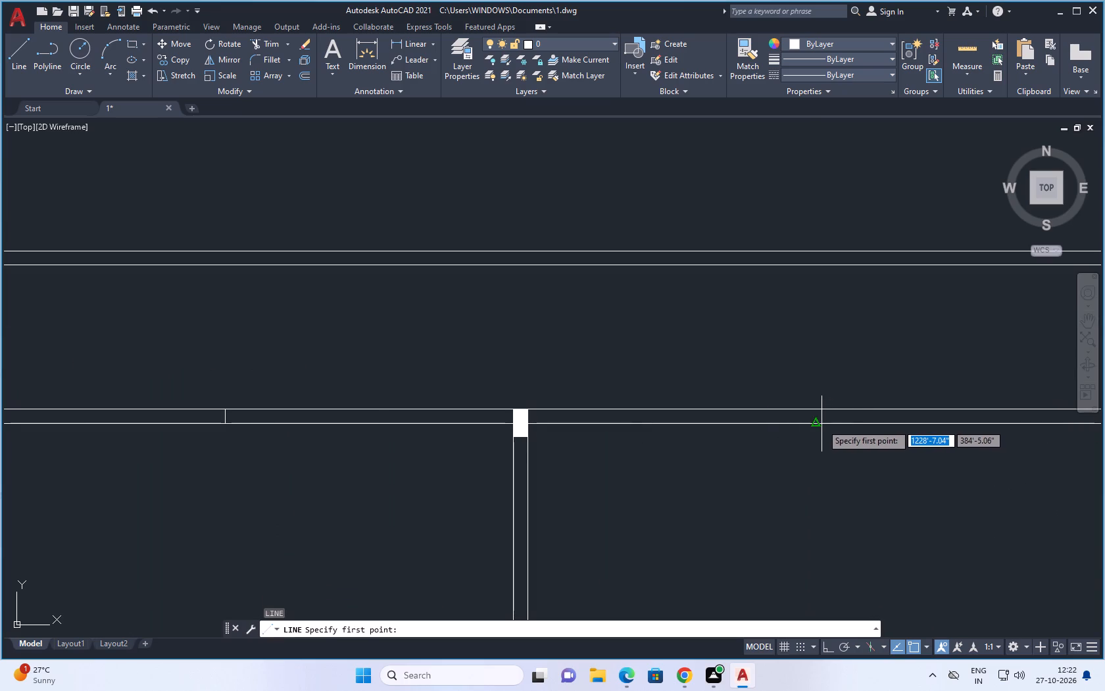
{"action": "left_click", "coordinate": [817, 424]}
{"action": "left_click", "coordinate": [819, 411]}
{"action": "key", "text": "space"}
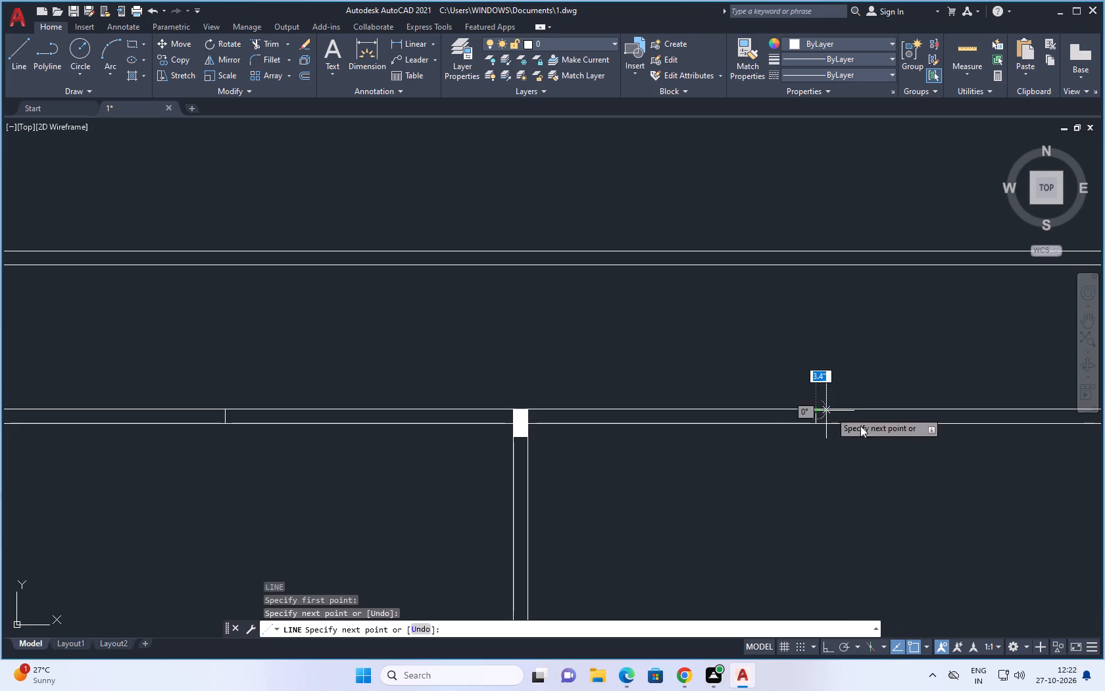
{"action": "scroll", "coordinate": [913, 449], "scroll_direction": "down", "scroll_amount": 3}
{"action": "key", "text": "Escape"}
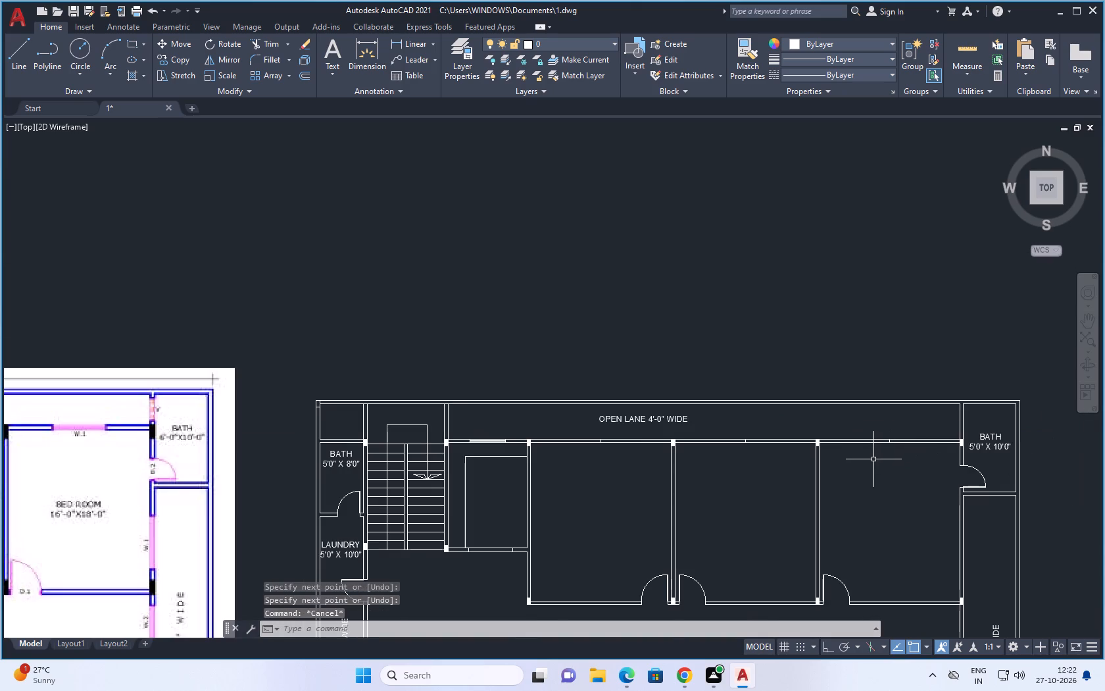
Offset the midpoint line in the westernmost bedroom's north wall 2.5' to both sides to mark the window's ends.
{"action": "key", "text": "o"}
{"action": "key", "text": "space"}
{"action": "type", "text": "2."}
{"action": "key", "text": "5"}
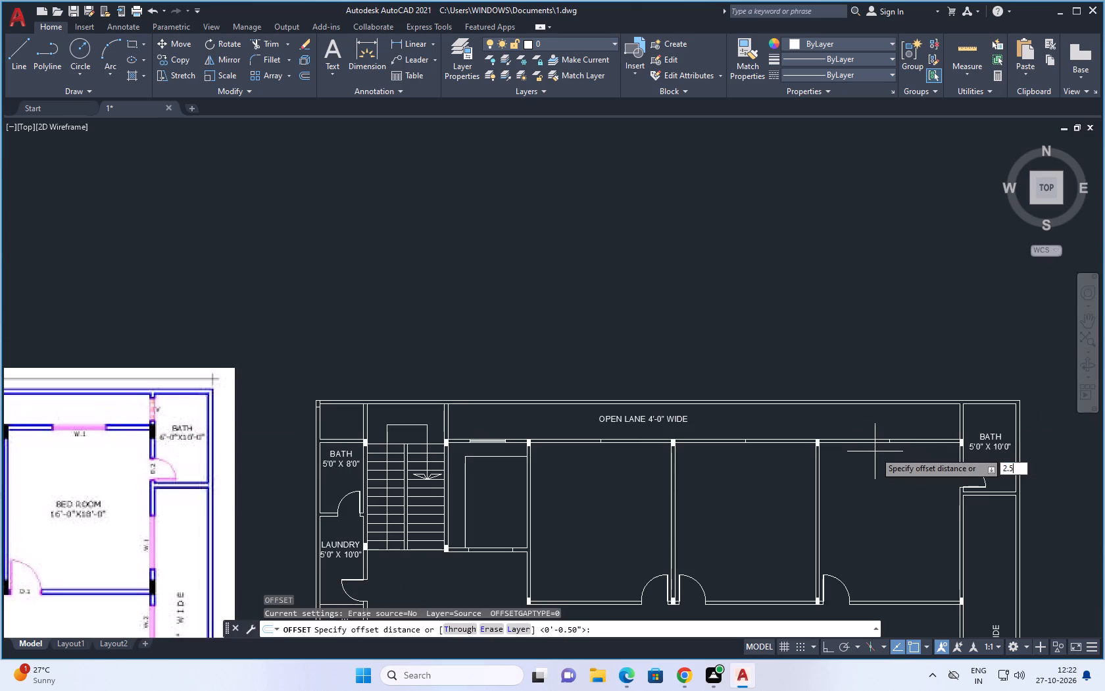
{"action": "key", "text": "apostrophe"}
{"action": "key", "text": "space"}
{"action": "scroll", "coordinate": [597, 437], "scroll_direction": "up", "scroll_amount": 3}
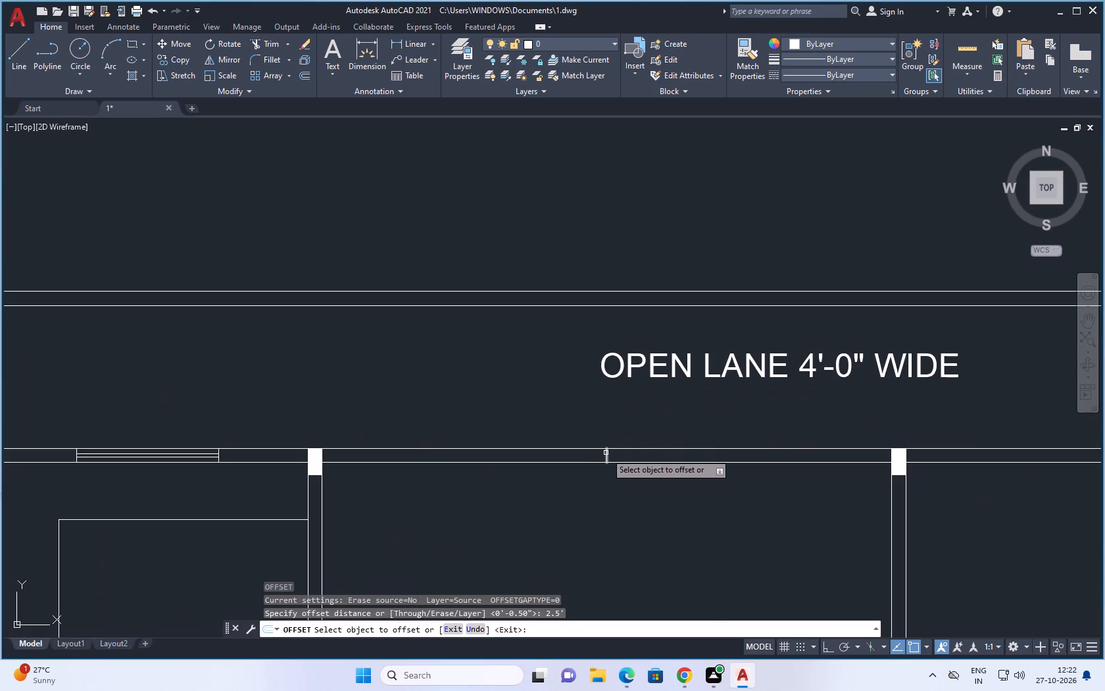
{"action": "left_click", "coordinate": [606, 453]}
{"action": "left_click", "coordinate": [576, 458]}
{"action": "left_click", "coordinate": [606, 458]}
{"action": "left_click", "coordinate": [712, 460]}
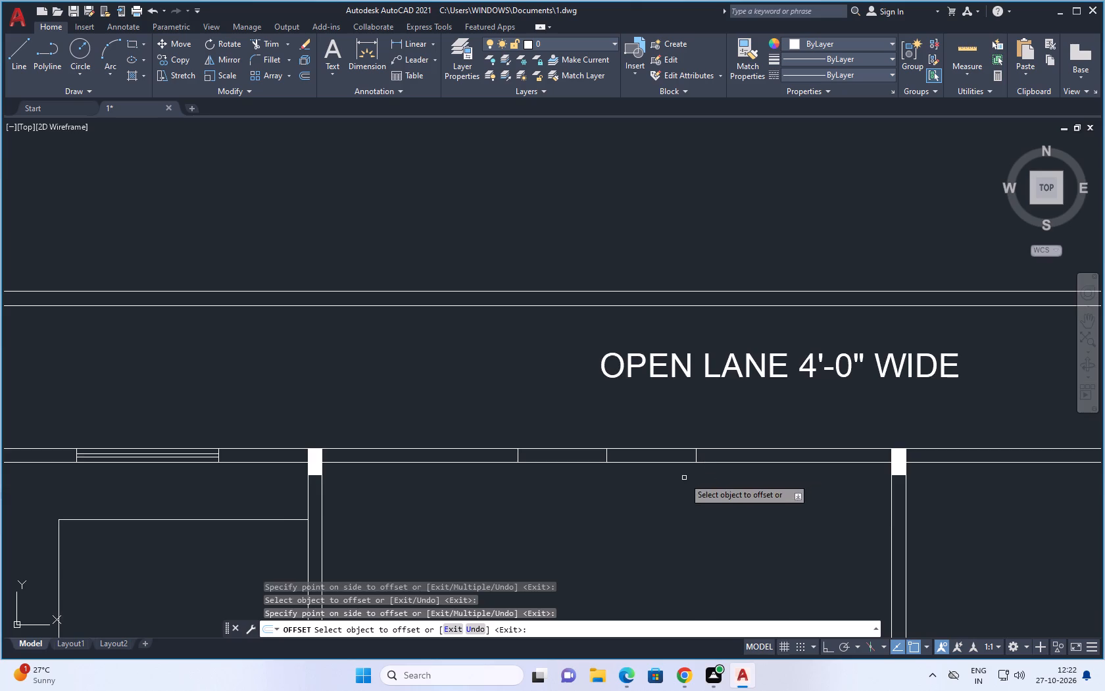
Offset the midpoint line in the middle bedroom's north wall 2.5' to both sides to mark the window's ends.
{"action": "scroll", "coordinate": [684, 478], "scroll_direction": "down", "scroll_amount": 3}
{"action": "scroll", "coordinate": [817, 471], "scroll_direction": "up", "scroll_amount": 4}
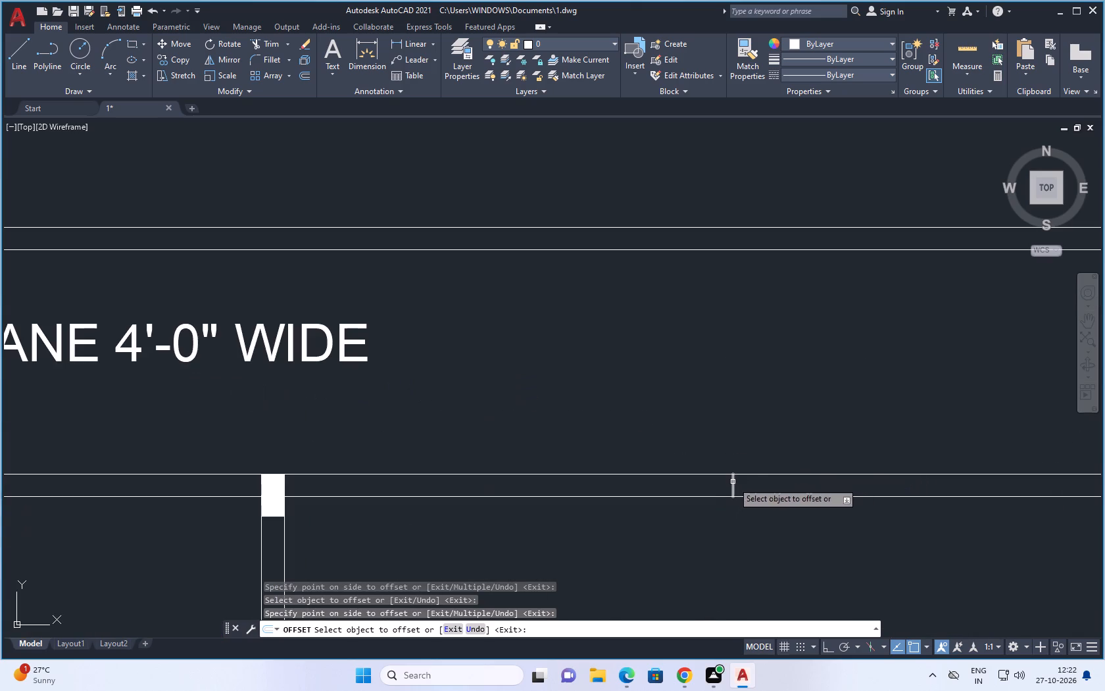
{"action": "left_click_drag", "start_coordinate": [733, 482], "coordinate": [724, 482]}
{"action": "left_click", "coordinate": [683, 491]}
{"action": "left_click_drag", "start_coordinate": [733, 484], "coordinate": [743, 484]}
{"action": "left_click", "coordinate": [843, 497]}
Offset the midpoint line in the easternmost bedroom's north wall 2.5' to both sides to mark the window's ends.
{"action": "scroll", "coordinate": [784, 504], "scroll_direction": "down", "scroll_amount": 4}
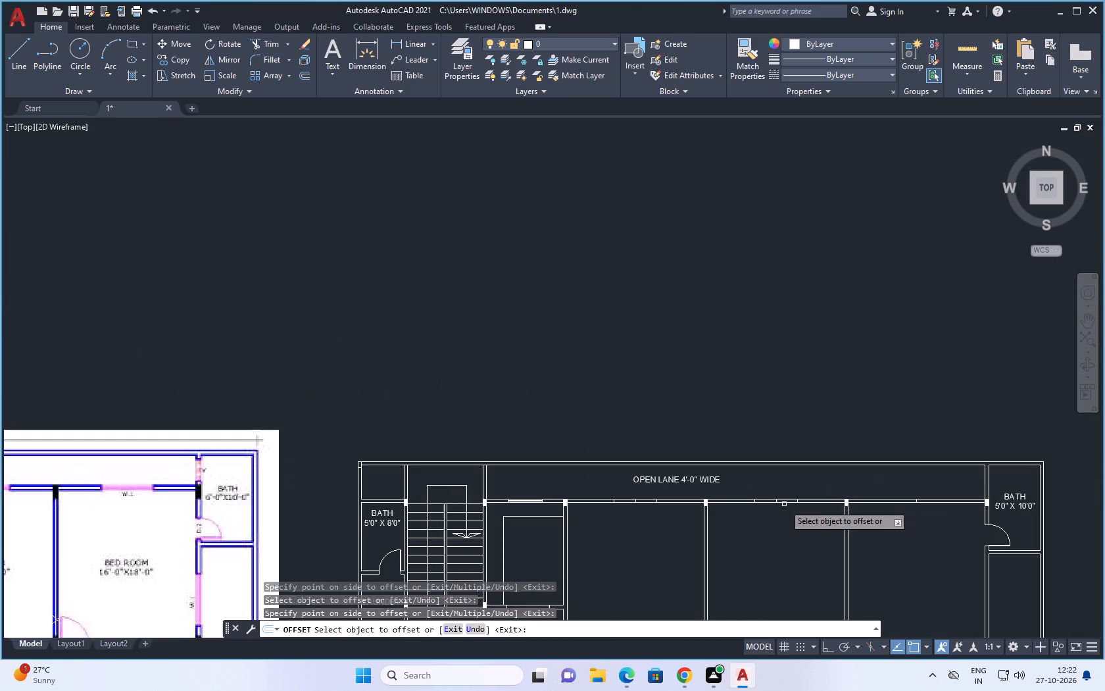
{"action": "scroll", "coordinate": [943, 488], "scroll_direction": "up", "scroll_amount": 4}
{"action": "left_click", "coordinate": [741, 578]}
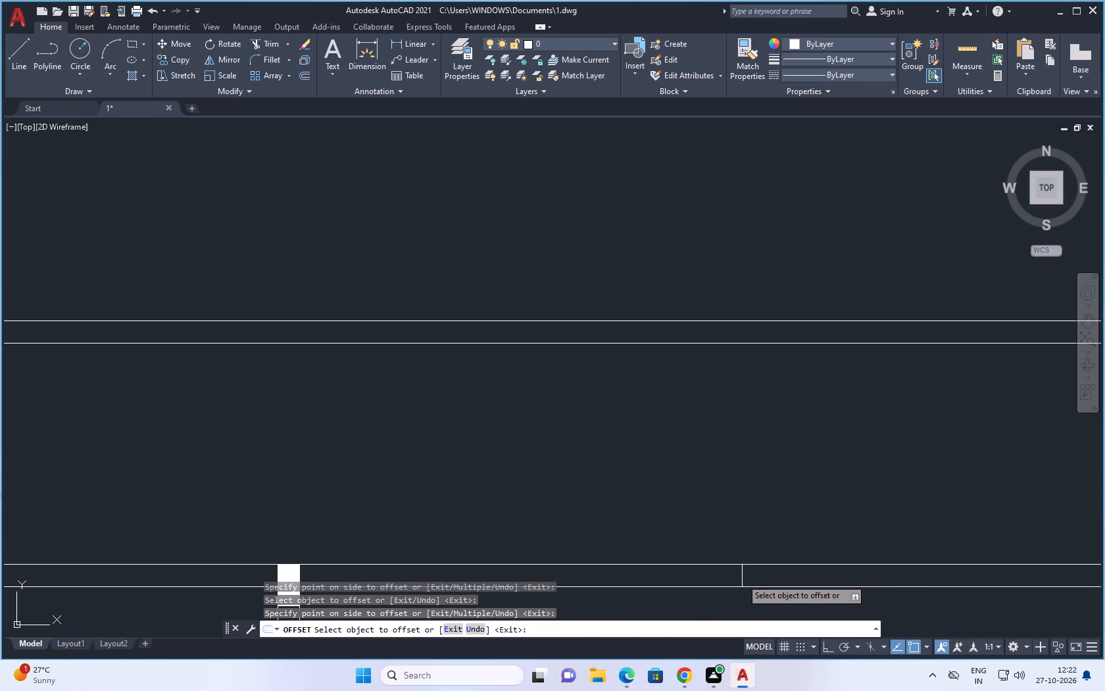
{"action": "left_click", "coordinate": [690, 578]}
{"action": "left_click_drag", "start_coordinate": [743, 570], "coordinate": [758, 571]}
{"action": "left_click", "coordinate": [927, 594]}
{"action": "scroll", "coordinate": [880, 469], "scroll_direction": "down", "scroll_amount": 3}
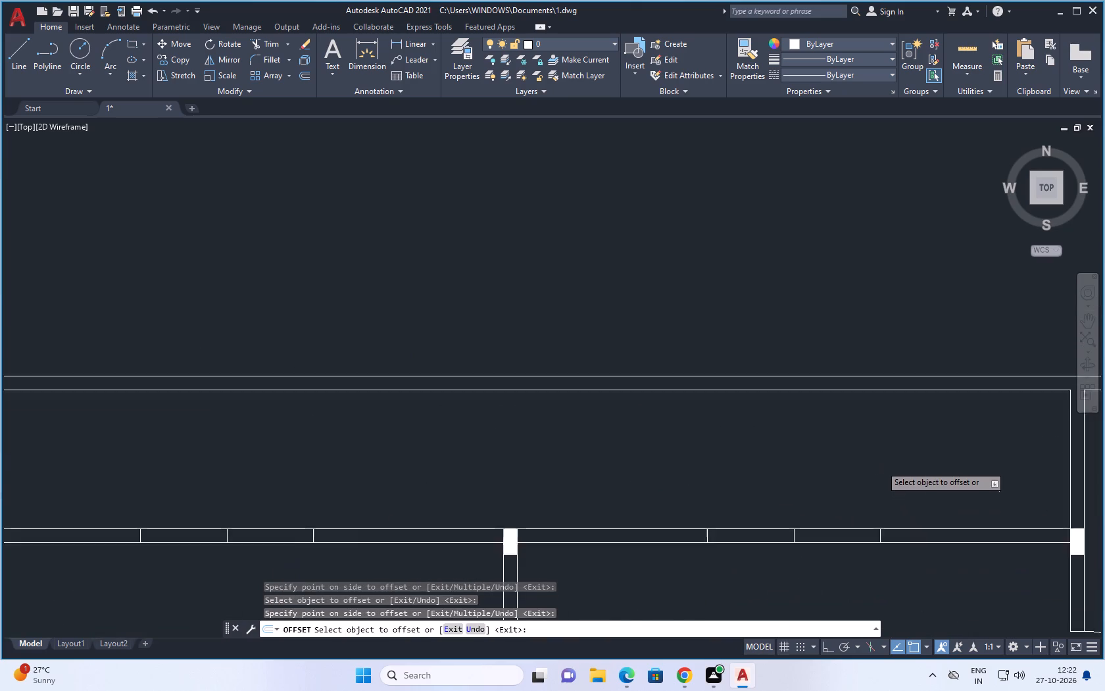
{"action": "scroll", "coordinate": [881, 465], "scroll_direction": "down", "scroll_amount": 1}
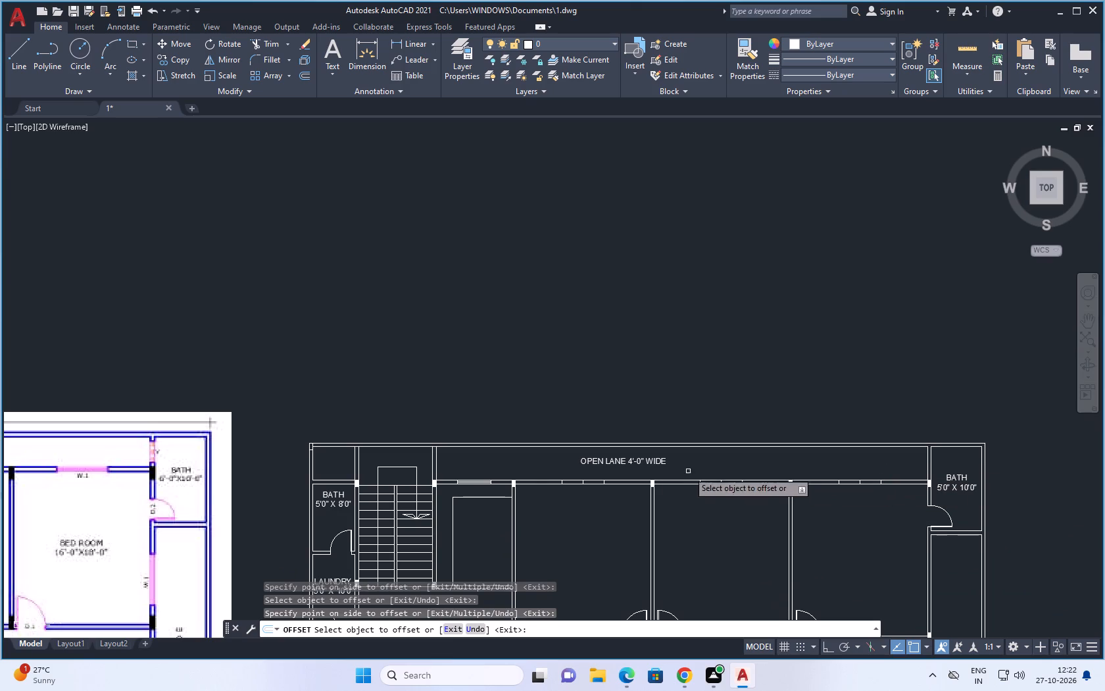
{"action": "key", "text": "Escape"}
{"action": "key", "text": "Escape"}
{"action": "key", "text": "Escape"}
{"action": "key", "text": "Escape"}
Draw a line along the middle of the westernmost bedroom's north wall, joining the midpoints of its window end lines.
{"action": "key", "text": "l"}
{"action": "key", "text": "space"}
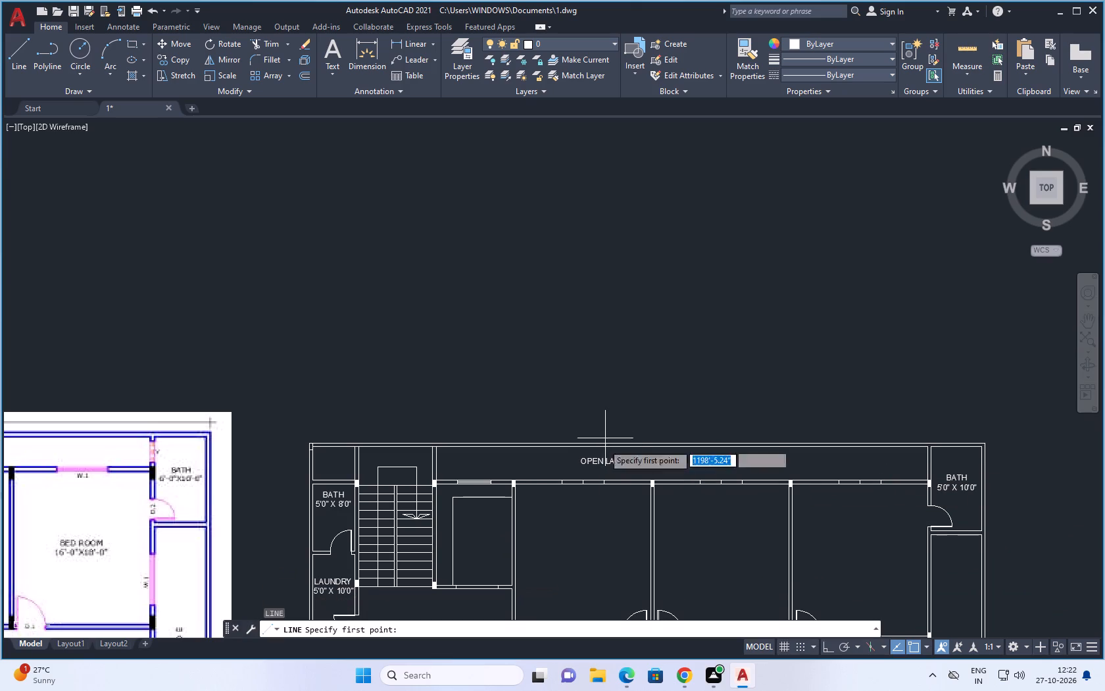
{"action": "scroll", "coordinate": [549, 483], "scroll_direction": "up", "scroll_amount": 4}
{"action": "left_click", "coordinate": [612, 489]}
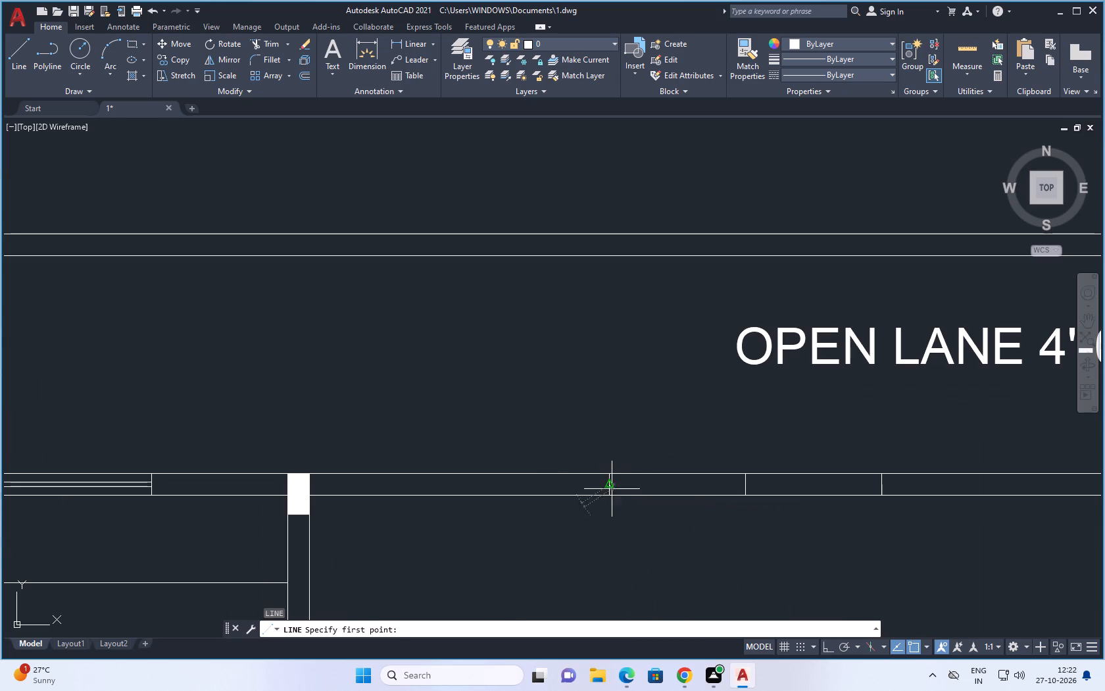
{"action": "left_click", "coordinate": [881, 484]}
{"action": "key", "text": "space"}
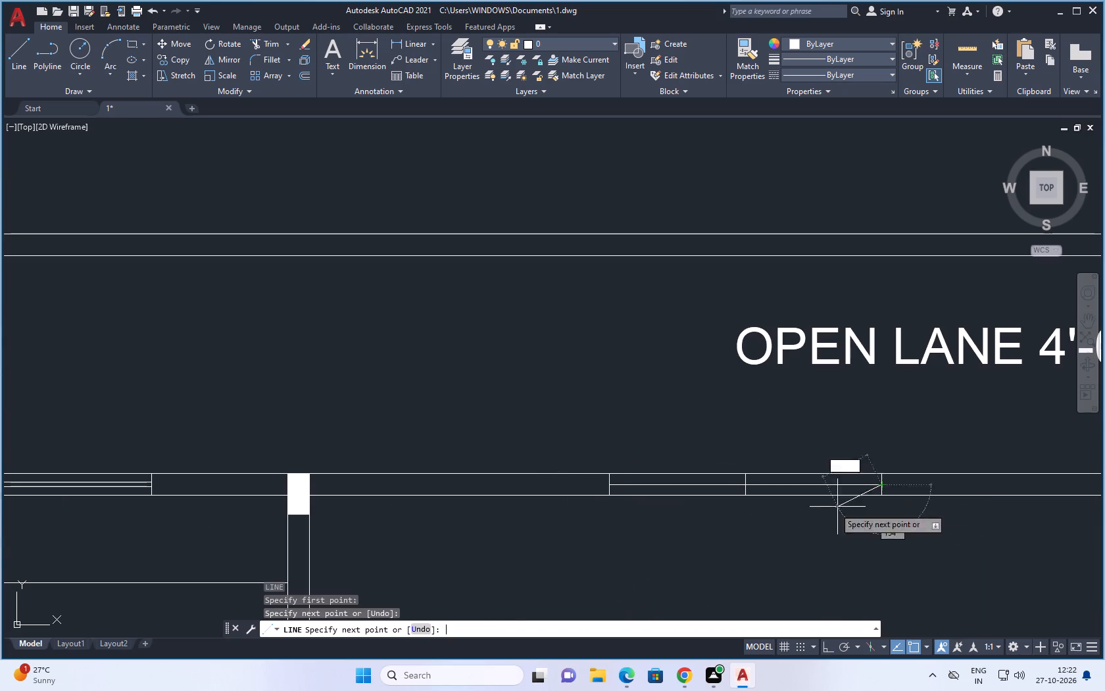
Draw a line along the middle of the middle bedroom's north wall, joining the midpoints of its window end lines.
{"action": "scroll", "coordinate": [620, 462], "scroll_direction": "down", "scroll_amount": 4}
{"action": "scroll", "coordinate": [773, 460], "scroll_direction": "up", "scroll_amount": 4}
{"action": "key", "text": "space"}
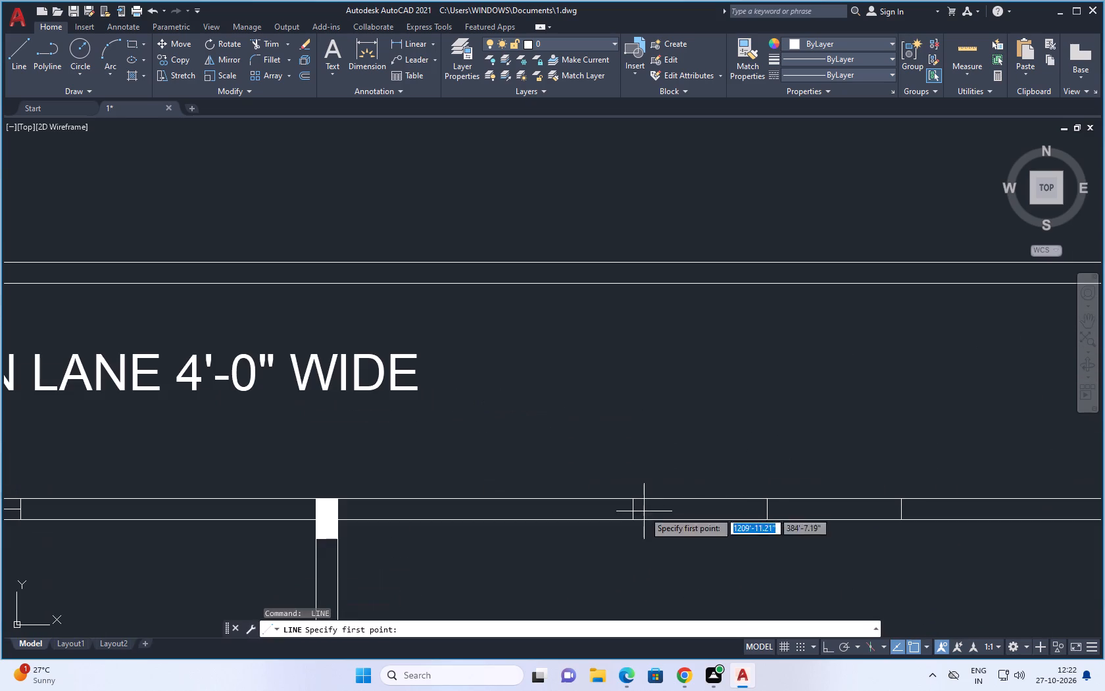
{"action": "left_click", "coordinate": [630, 513]}
{"action": "left_click", "coordinate": [900, 511]}
{"action": "key", "text": "space"}
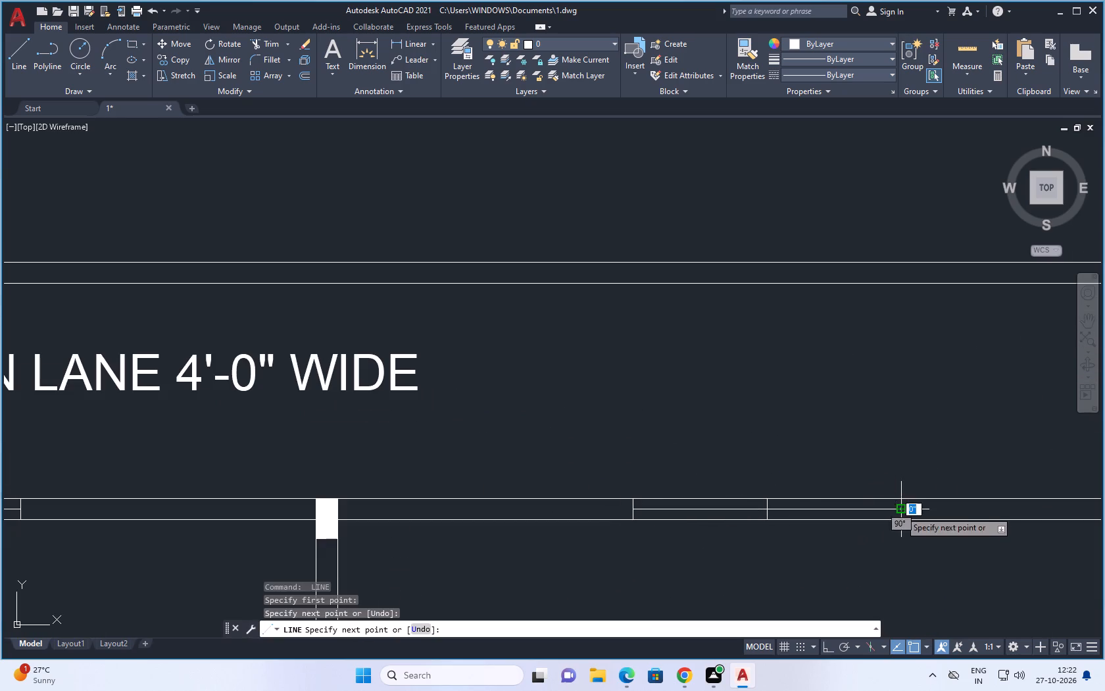
Draw a line along the middle of the easternmost bedroom's north wall, joining the midpoints of its window end lines.
{"action": "key", "text": "space"}
{"action": "scroll", "coordinate": [670, 469], "scroll_direction": "down", "scroll_amount": 4}
{"action": "scroll", "coordinate": [827, 477], "scroll_direction": "up", "scroll_amount": 4}
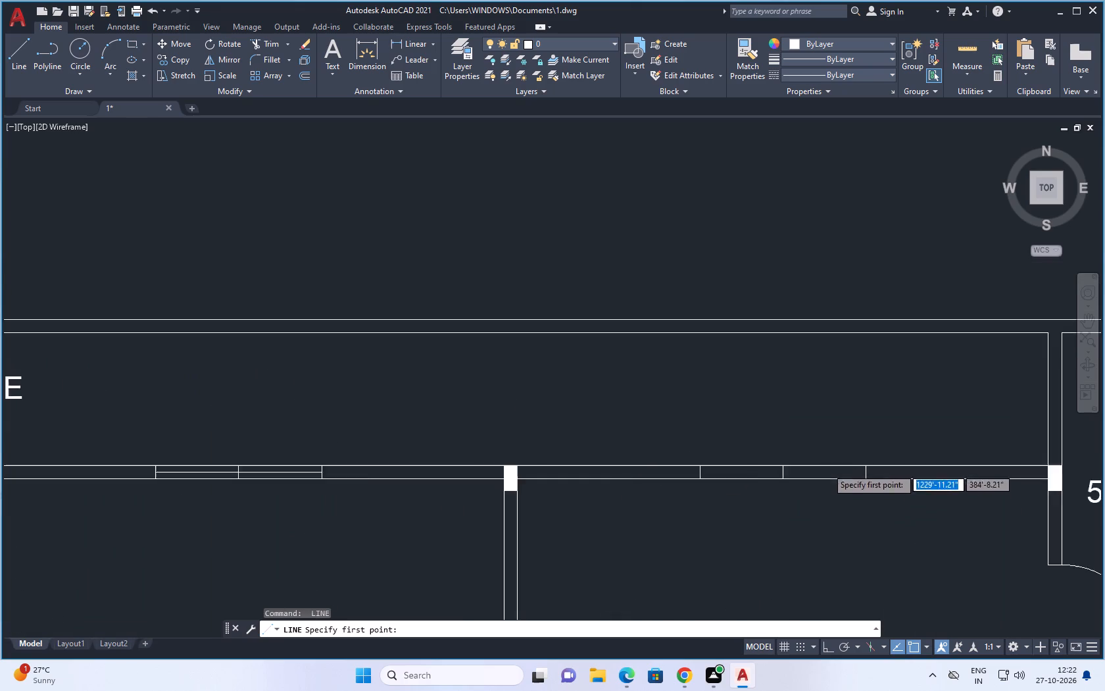
{"action": "left_click", "coordinate": [623, 476]}
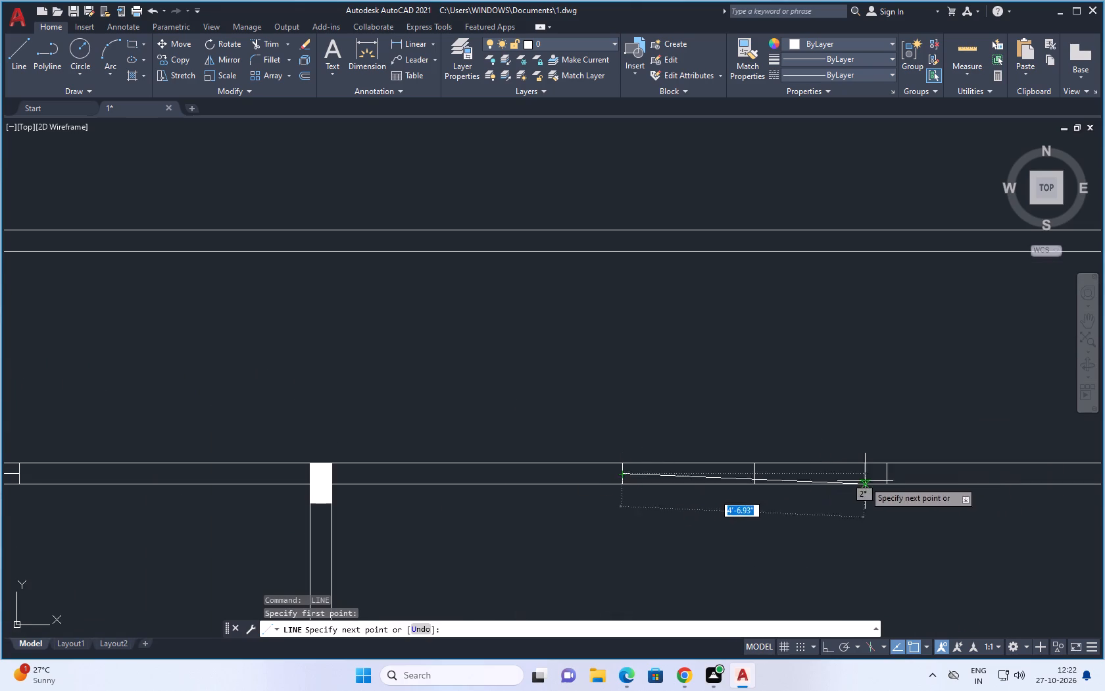
{"action": "left_click", "coordinate": [887, 476]}
{"action": "key", "text": "space"}
{"action": "scroll", "coordinate": [862, 467], "scroll_direction": "down", "scroll_amount": 4}
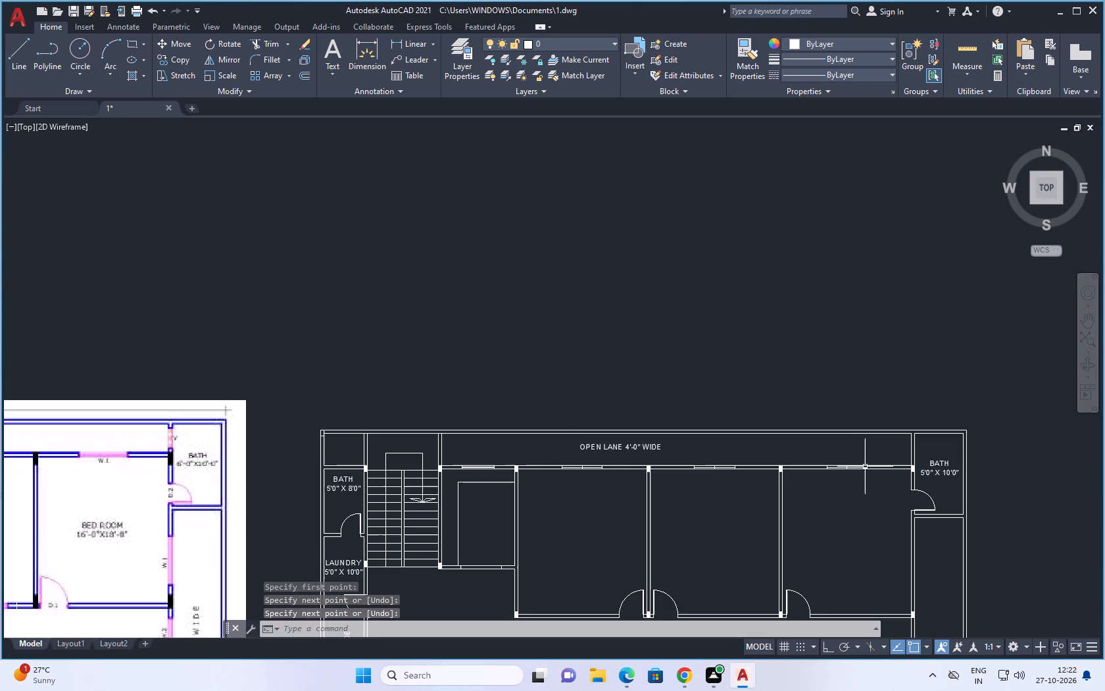
{"action": "key", "text": "Escape"}
{"action": "key", "text": "Escape"}
{"action": "scroll", "coordinate": [581, 455], "scroll_direction": "up", "scroll_amount": 3}
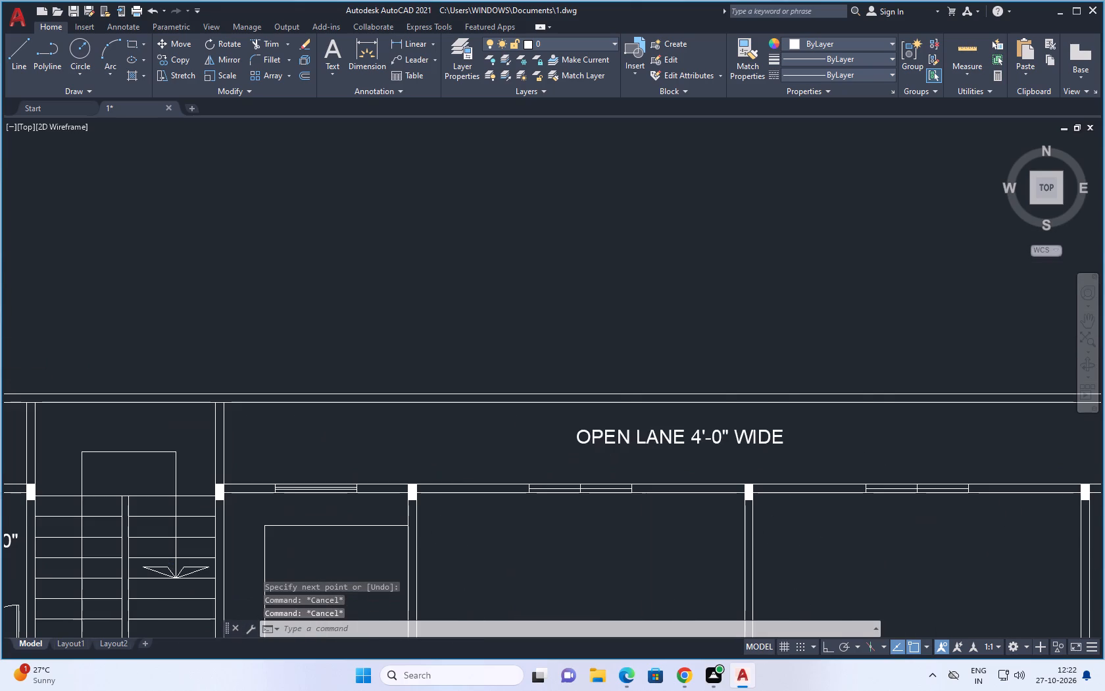
{"action": "key", "text": "Escape"}
{"action": "key", "text": "Escape"}
Offset the westernmost bedroom's north window centerline 0.5" to both sides.
{"action": "type", "text": "O .5"}
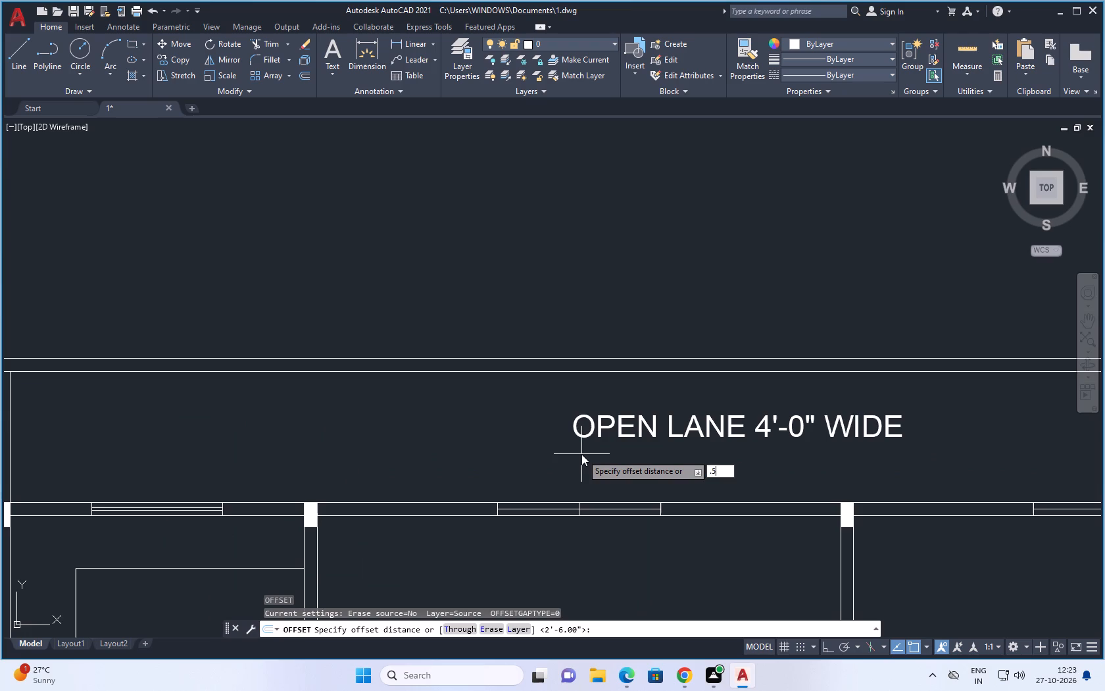
{"action": "key", "text": "space"}
{"action": "left_click", "coordinate": [563, 510]}
{"action": "left_click", "coordinate": [579, 466]}
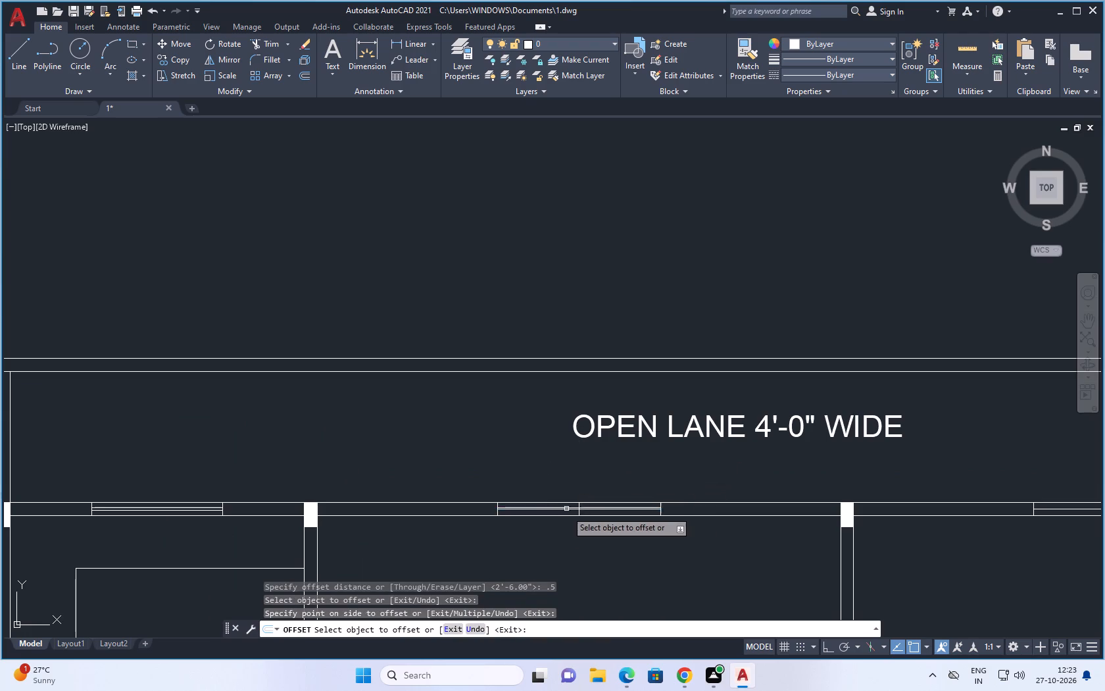
{"action": "scroll", "coordinate": [566, 513], "scroll_direction": "up", "scroll_amount": 3}
{"action": "left_click_drag", "start_coordinate": [568, 504], "coordinate": [564, 524]}
{"action": "left_click", "coordinate": [564, 537]}
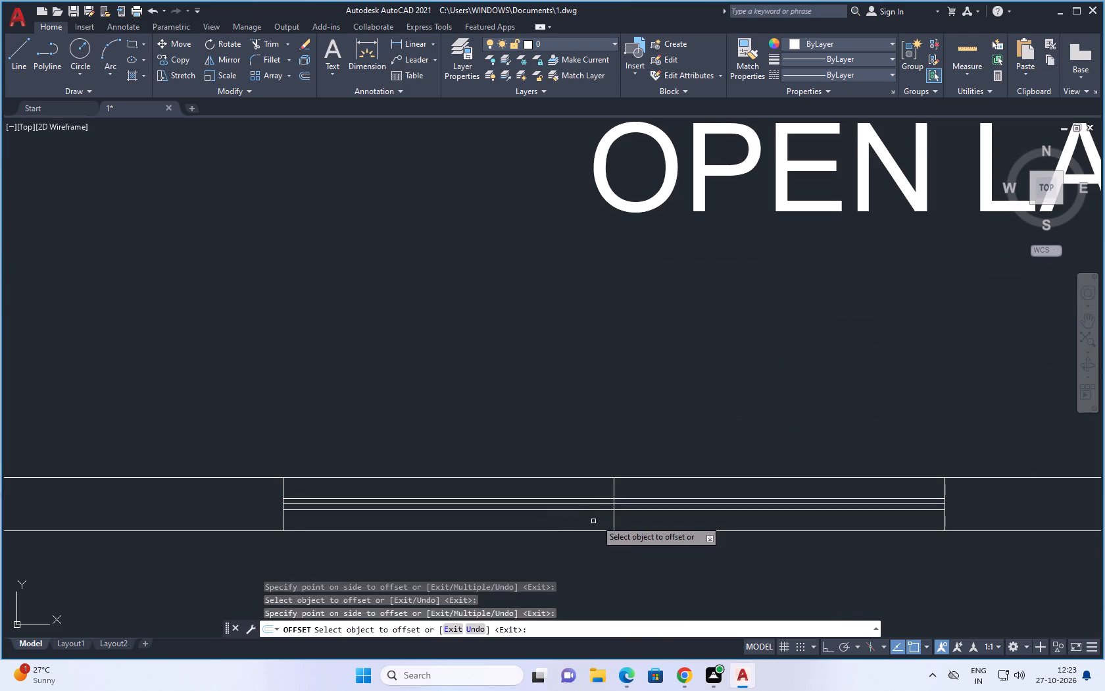
Offset the middle bedroom's north window centerline 0.5" to both sides.
{"action": "scroll", "coordinate": [581, 468], "scroll_direction": "down", "scroll_amount": 4}
{"action": "scroll", "coordinate": [931, 474], "scroll_direction": "up", "scroll_amount": 4}
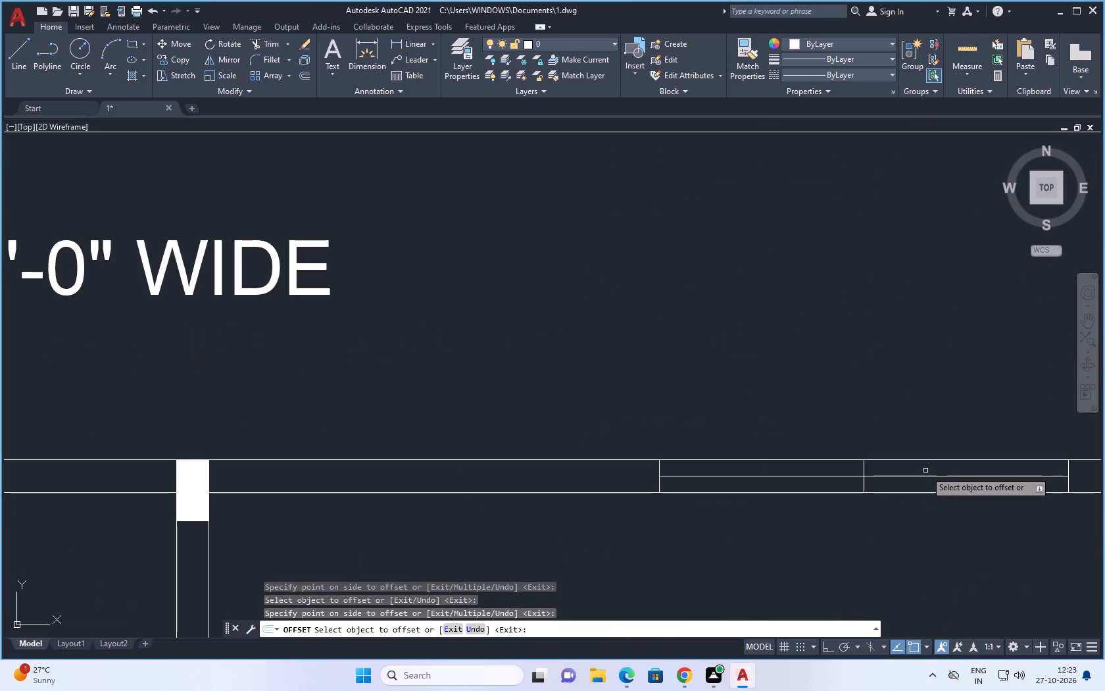
{"action": "left_click", "coordinate": [919, 476]}
{"action": "left_click", "coordinate": [924, 456]}
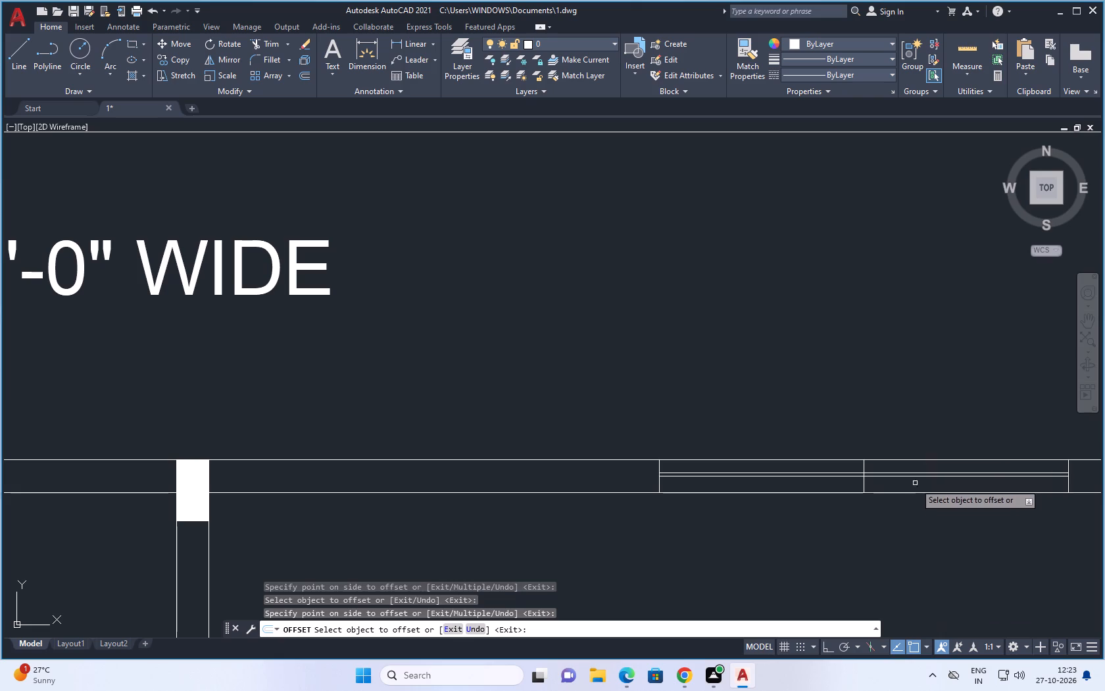
{"action": "left_click", "coordinate": [917, 476]}
{"action": "left_click", "coordinate": [914, 498]}
Offset the easternmost bedroom's north window centerline 0.5" to both sides.
{"action": "scroll", "coordinate": [793, 496], "scroll_direction": "down", "scroll_amount": 4}
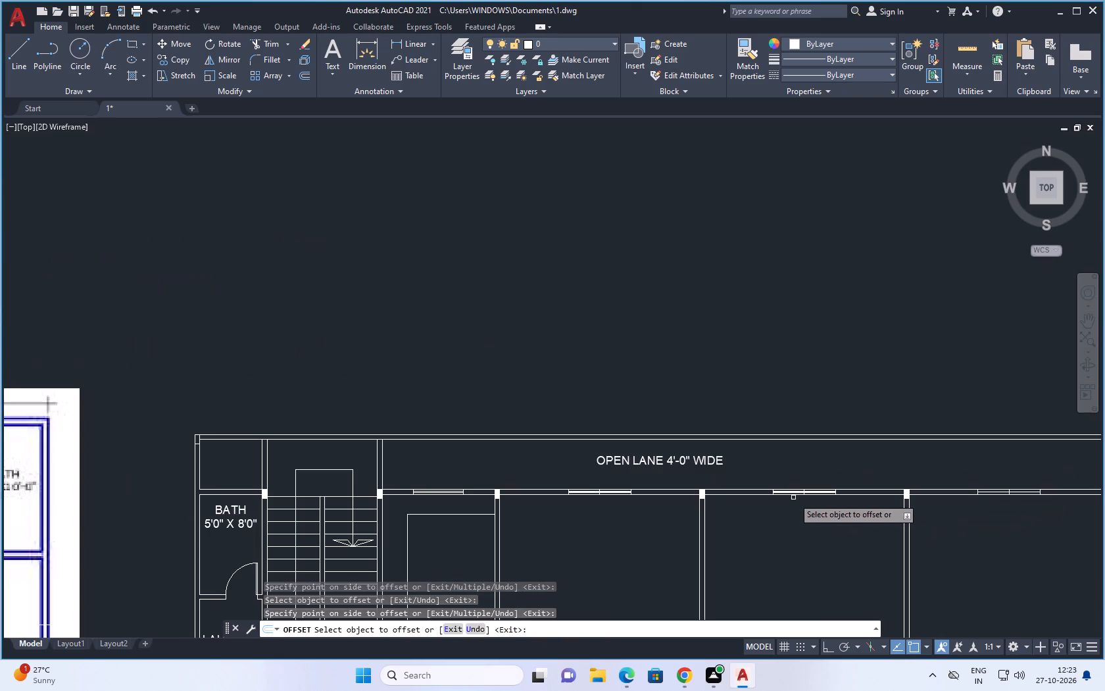
{"action": "scroll", "coordinate": [1046, 488], "scroll_direction": "up", "scroll_amount": 4}
{"action": "left_click", "coordinate": [906, 519]}
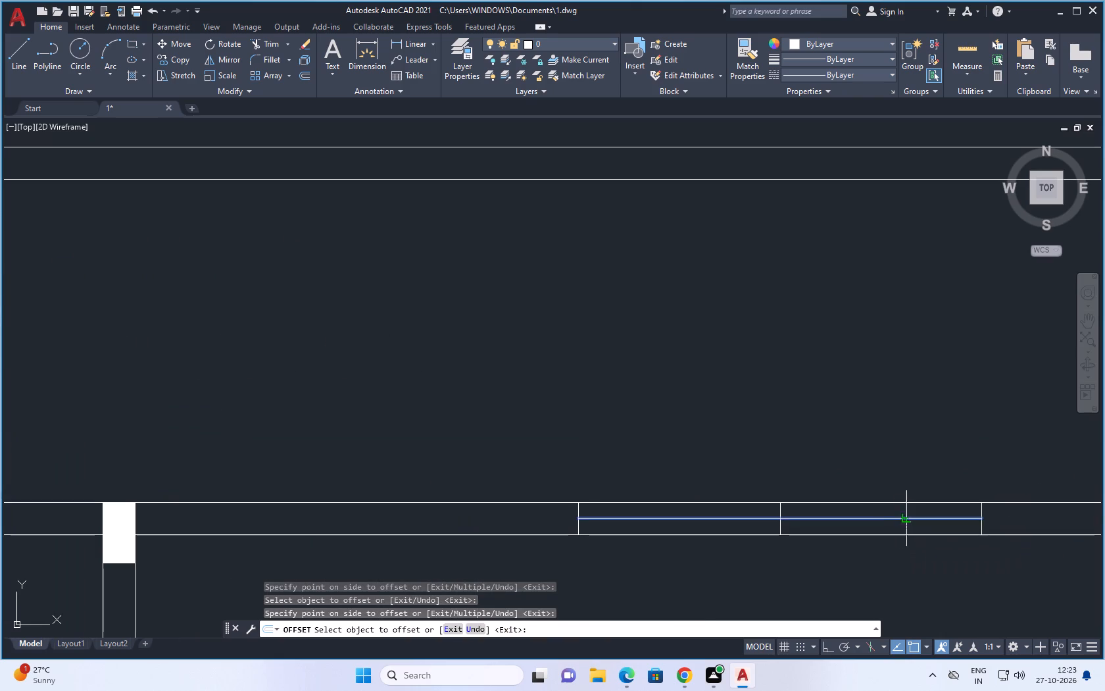
{"action": "left_click", "coordinate": [906, 510]}
{"action": "left_click", "coordinate": [906, 518]}
{"action": "left_click", "coordinate": [899, 557]}
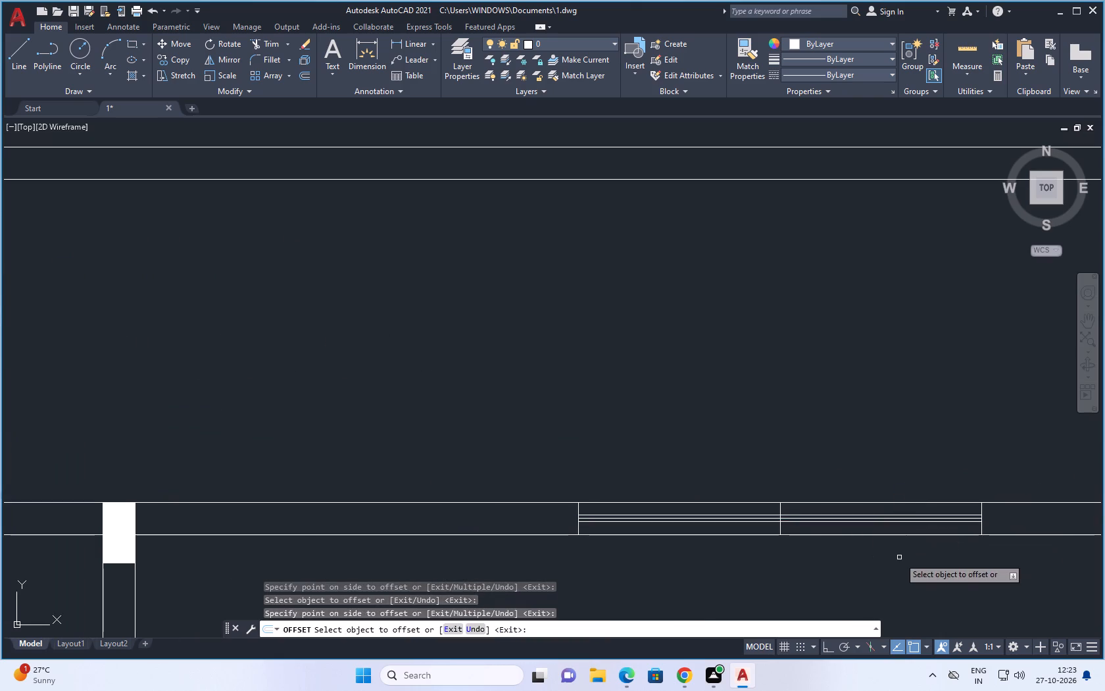
{"action": "key", "text": "space"}
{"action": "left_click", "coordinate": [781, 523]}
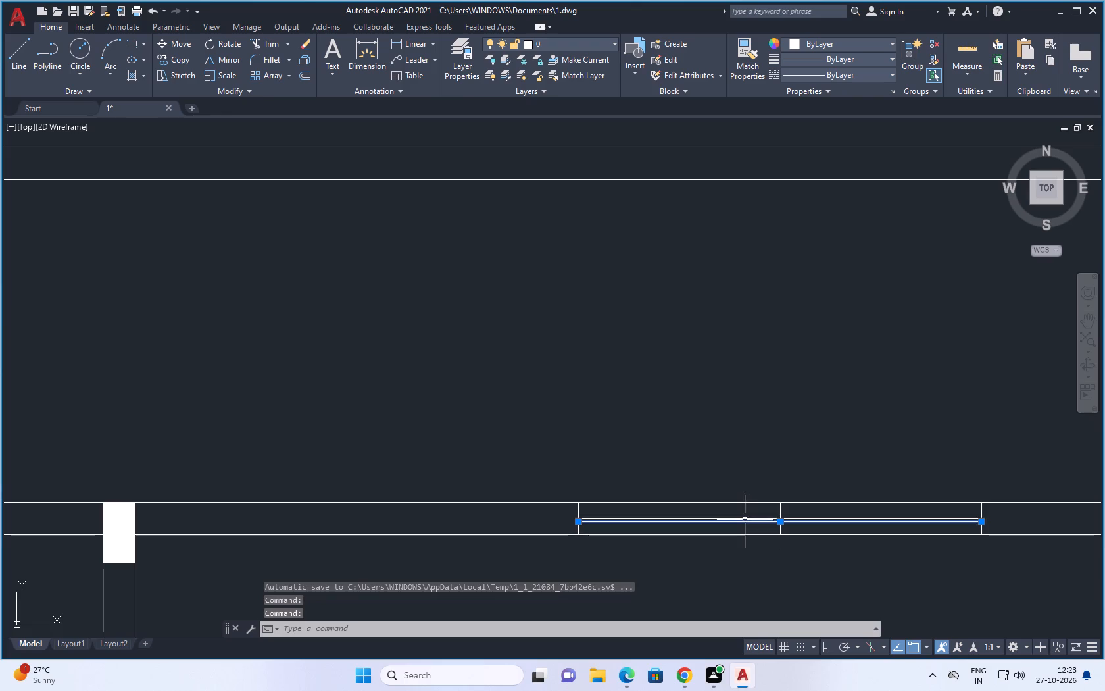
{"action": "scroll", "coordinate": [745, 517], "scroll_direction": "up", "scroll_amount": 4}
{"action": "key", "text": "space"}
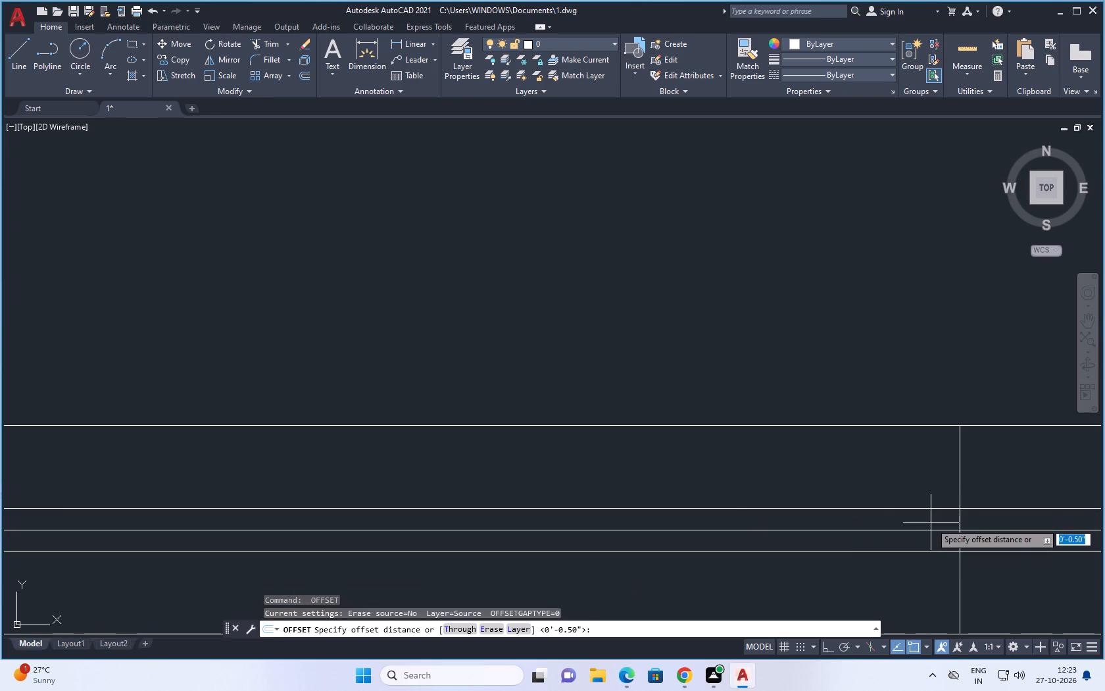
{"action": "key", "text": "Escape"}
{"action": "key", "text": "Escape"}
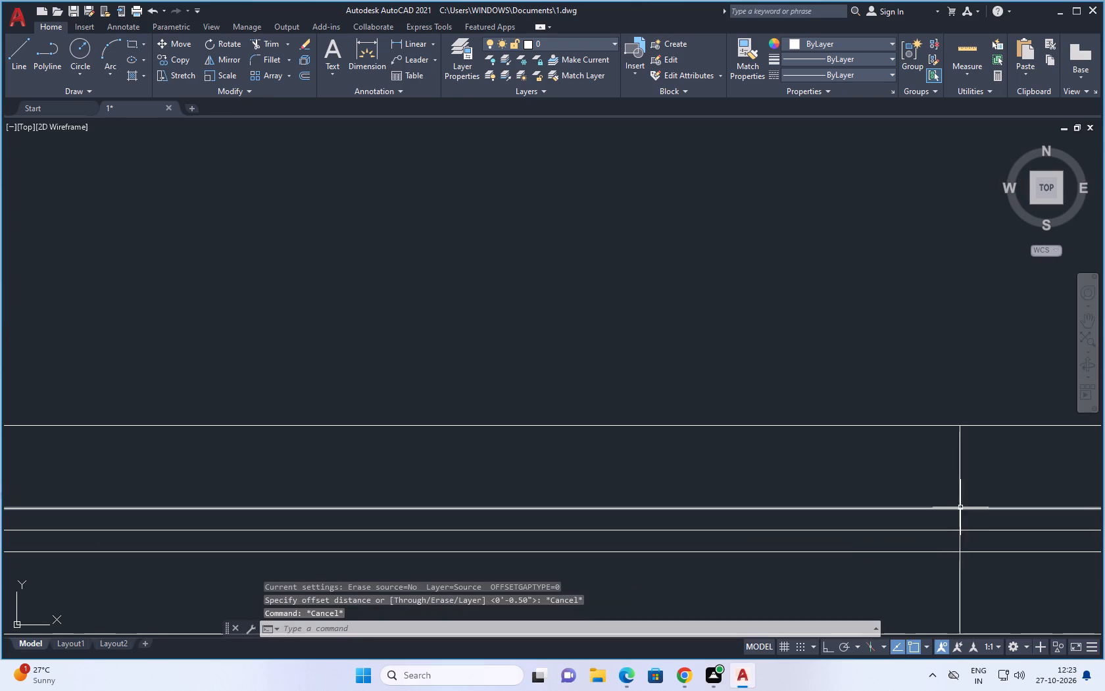
Erase the midpoint line across the wall and the horizontal centerline from the easternmost bedroom's north window.
{"action": "left_click", "coordinate": [962, 503]}
{"action": "left_click", "coordinate": [924, 530]}
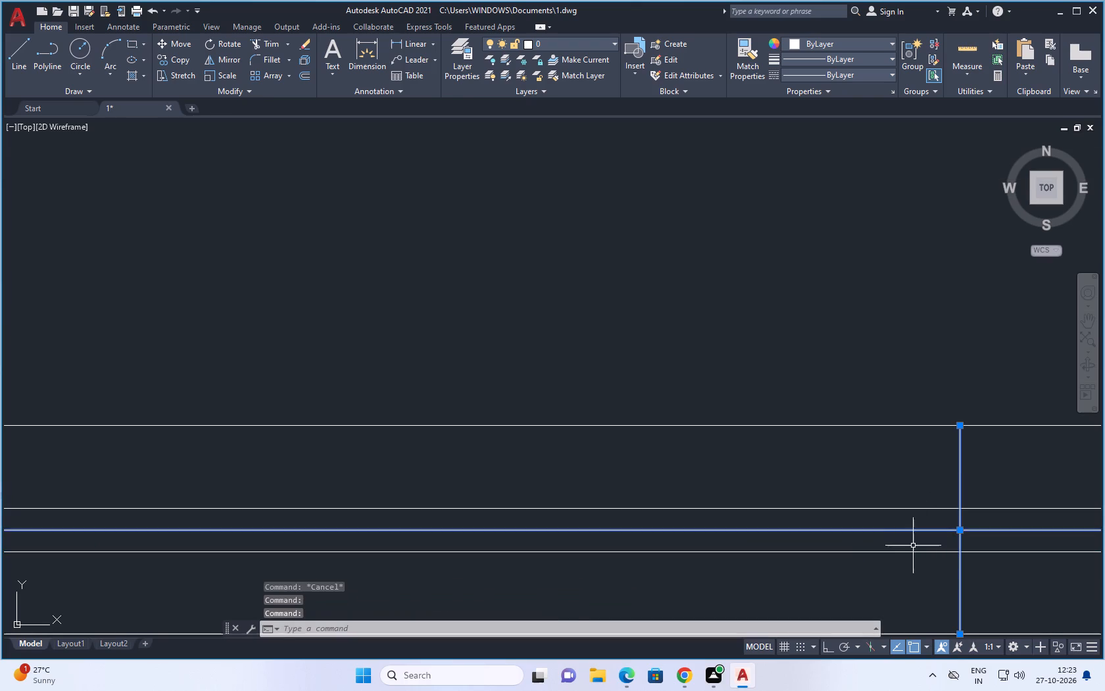
{"action": "key", "text": "Delete"}
Erase the midpoint line across the wall and the horizontal centerline from the middle bedroom's north window.
{"action": "scroll", "coordinate": [863, 531], "scroll_direction": "down", "scroll_amount": 5}
{"action": "scroll", "coordinate": [915, 523], "scroll_direction": "down", "scroll_amount": 2}
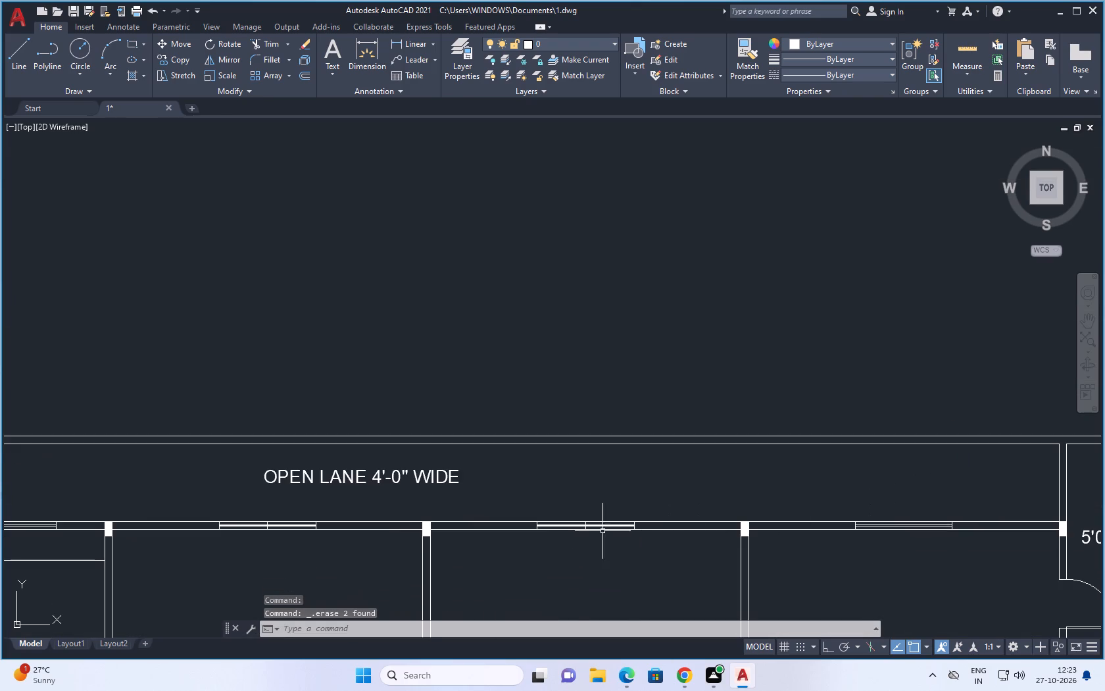
{"action": "scroll", "coordinate": [549, 519], "scroll_direction": "up", "scroll_amount": 3}
{"action": "left_click", "coordinate": [693, 544]}
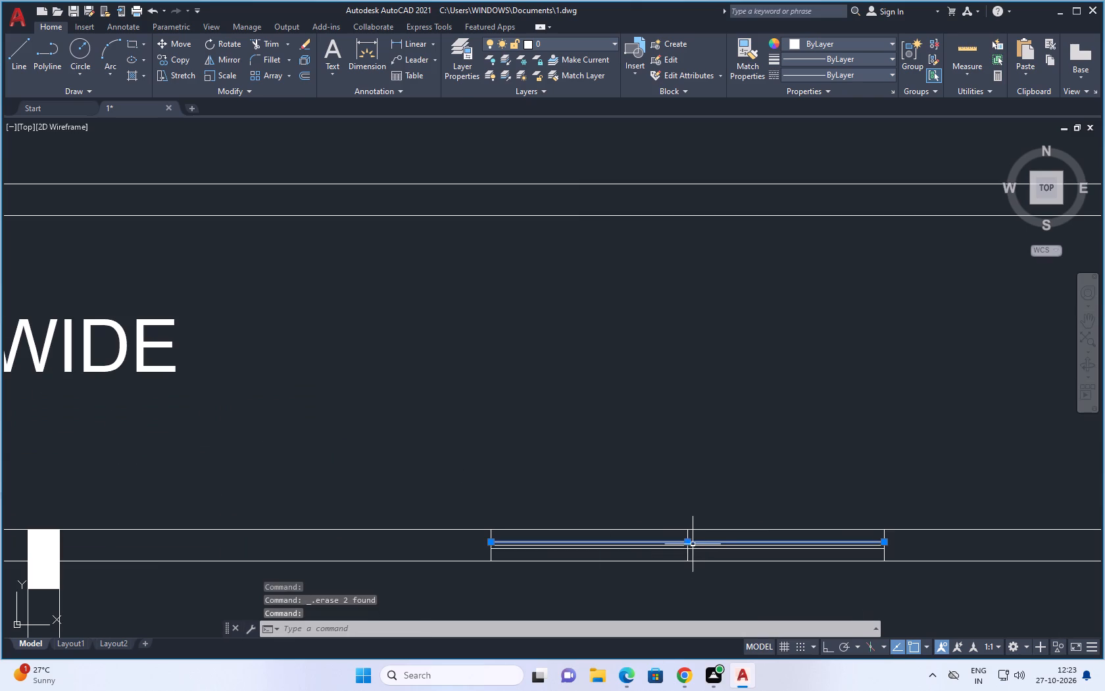
{"action": "key", "text": "Escape"}
{"action": "key", "text": "Escape"}
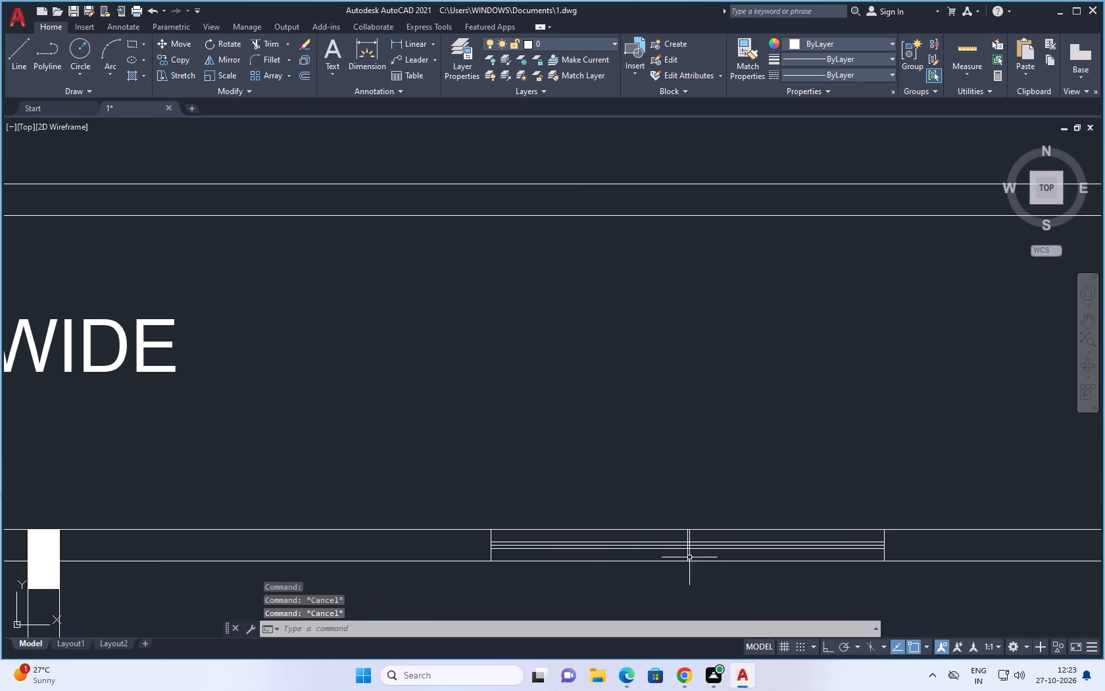
{"action": "scroll", "coordinate": [686, 553], "scroll_direction": "up", "scroll_amount": 4}
{"action": "left_click", "coordinate": [701, 510]}
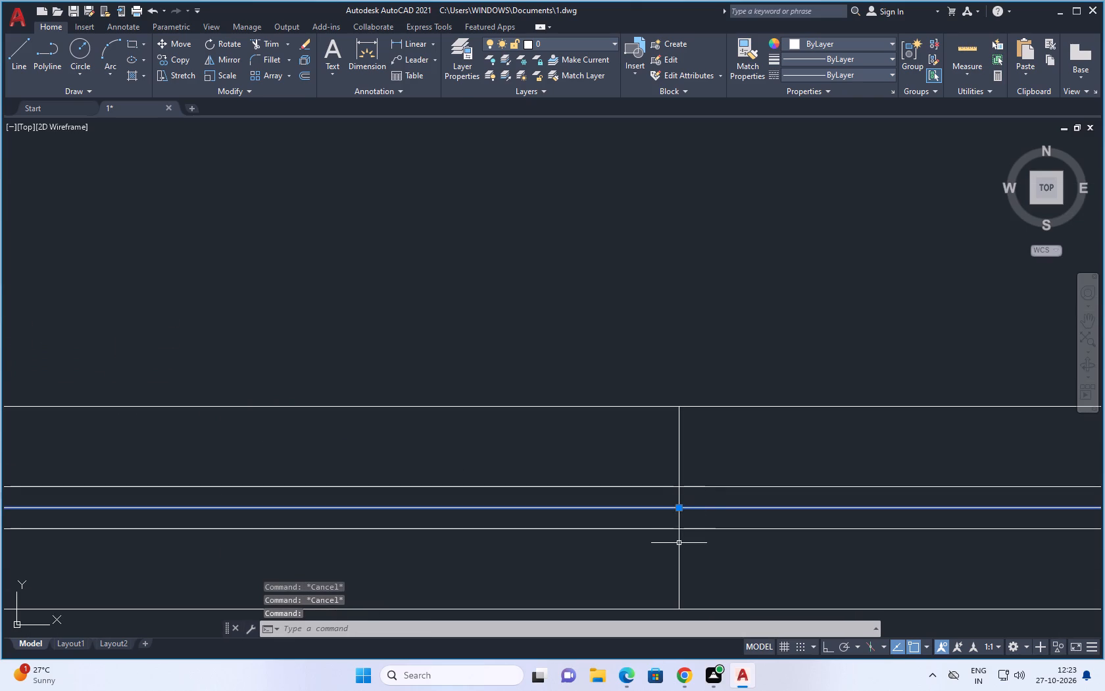
{"action": "left_click", "coordinate": [680, 544]}
{"action": "key", "text": "Delete"}
Erase the midpoint line across the wall and the horizontal centerline from the westernmost bedroom's north window.
{"action": "scroll", "coordinate": [770, 498], "scroll_direction": "down", "scroll_amount": 9}
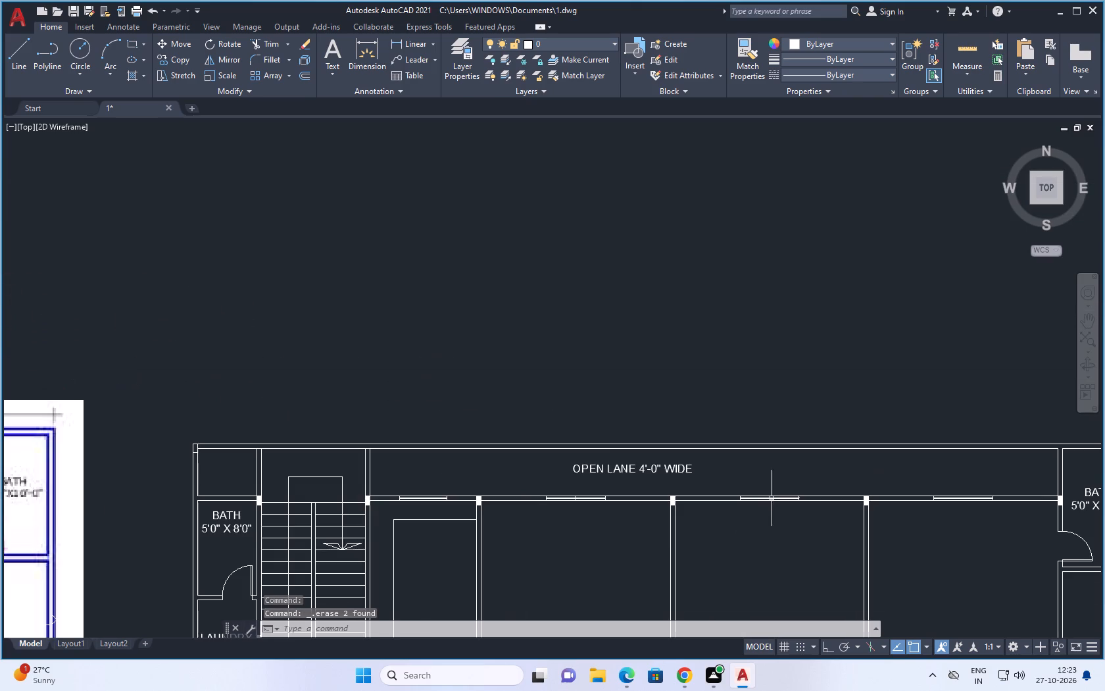
{"action": "scroll", "coordinate": [549, 499], "scroll_direction": "up", "scroll_amount": 4}
{"action": "scroll", "coordinate": [673, 497], "scroll_direction": "up", "scroll_amount": 3}
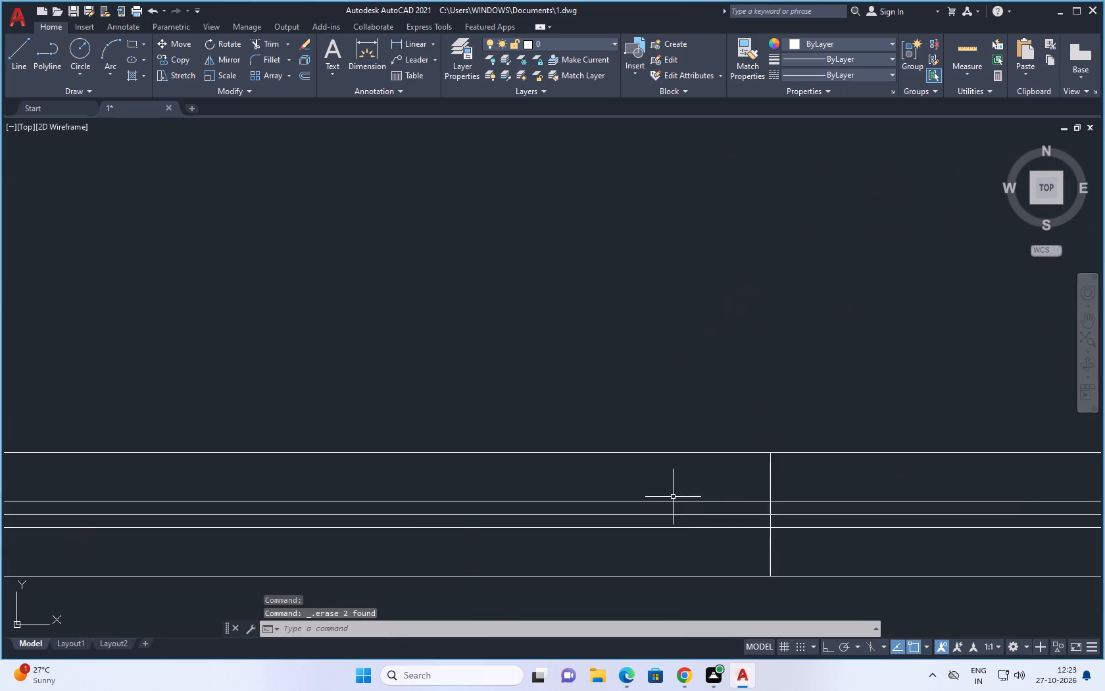
{"action": "left_click", "coordinate": [771, 519]}
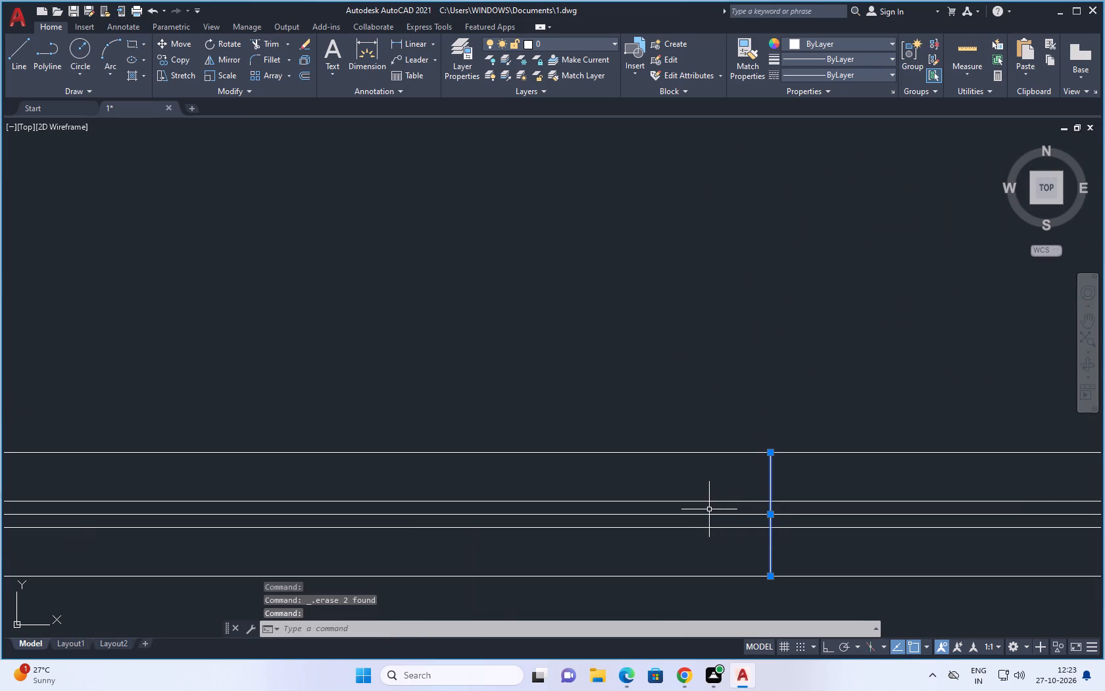
{"action": "left_click", "coordinate": [706, 515]}
{"action": "key", "text": "Delete"}
Draw a line across the westernmost bedroom's south wall at the midpoint of the stretch between its column and door.
{"action": "scroll", "coordinate": [827, 467], "scroll_direction": "down", "scroll_amount": 9}
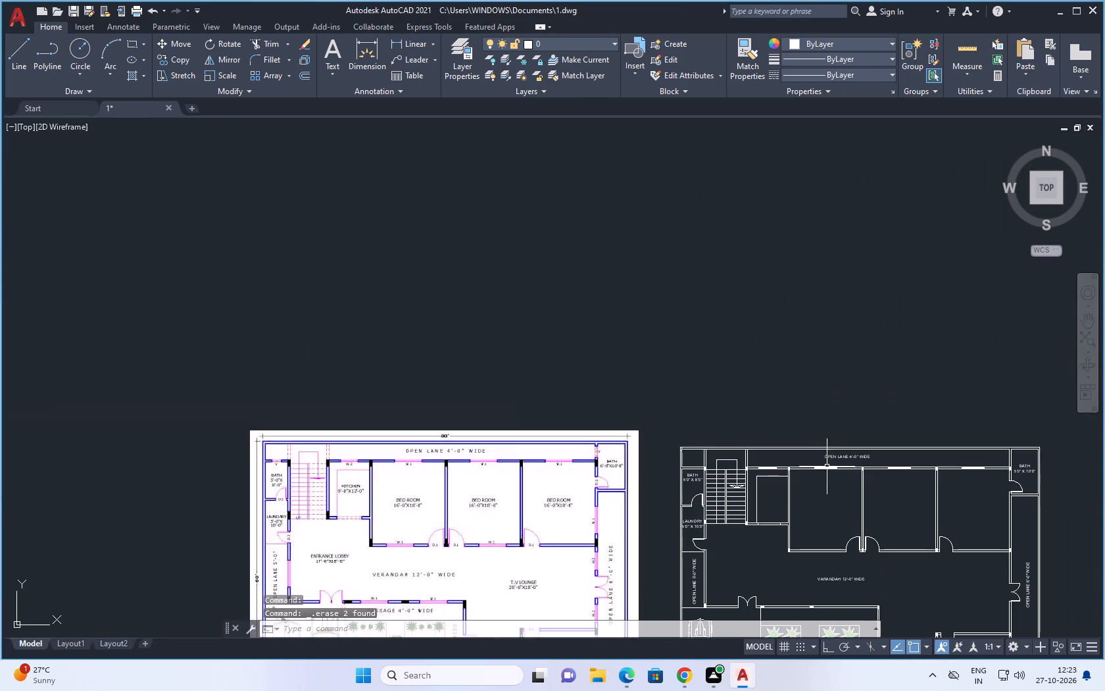
{"action": "scroll", "coordinate": [770, 489], "scroll_direction": "up", "scroll_amount": 3}
{"action": "scroll", "coordinate": [770, 489], "scroll_direction": "down", "scroll_amount": 2}
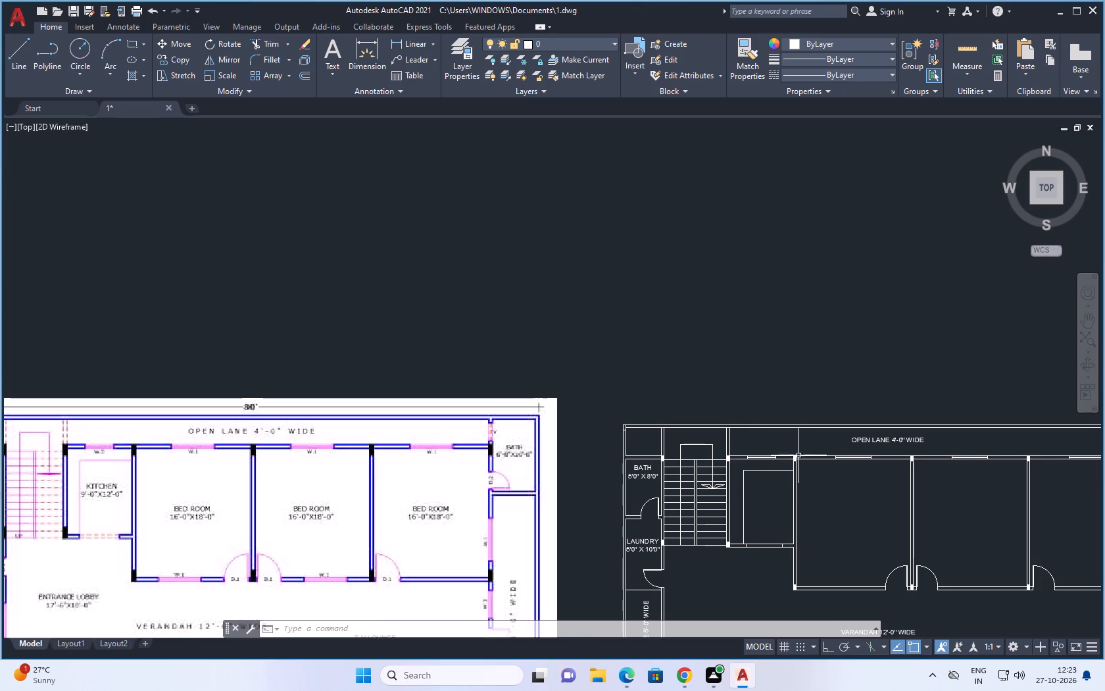
{"action": "scroll", "coordinate": [878, 600], "scroll_direction": "up", "scroll_amount": 3}
{"action": "key", "text": "Escape"}
{"action": "key", "text": "l"}
{"action": "key", "text": "space"}
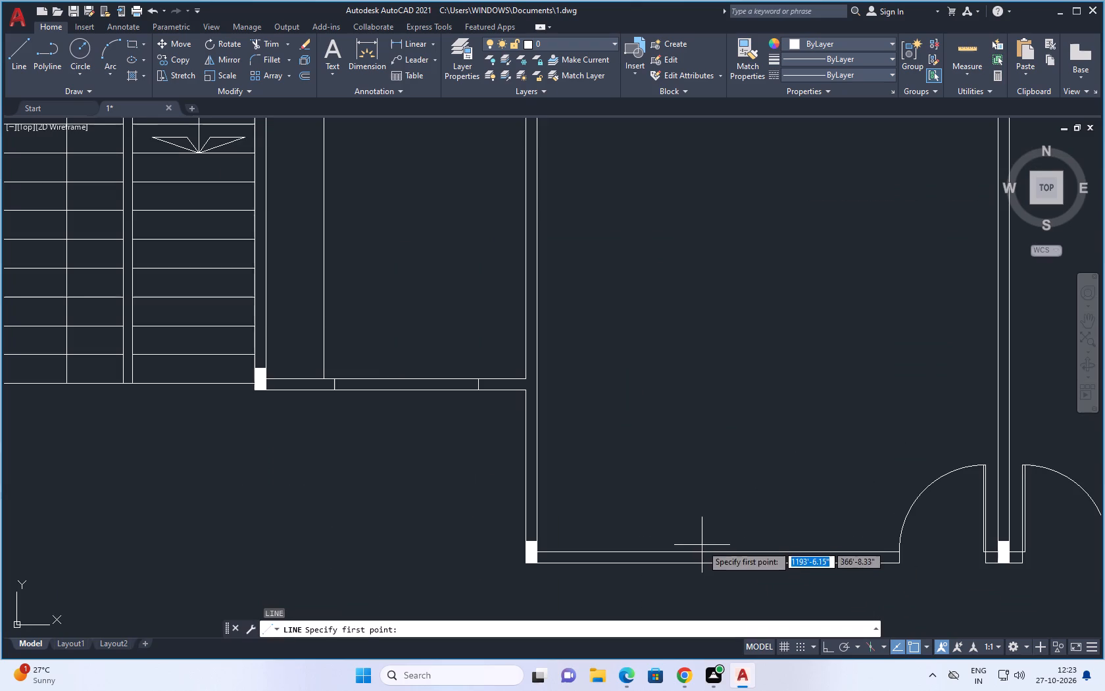
{"action": "left_click", "coordinate": [719, 551]}
{"action": "left_click", "coordinate": [718, 563]}
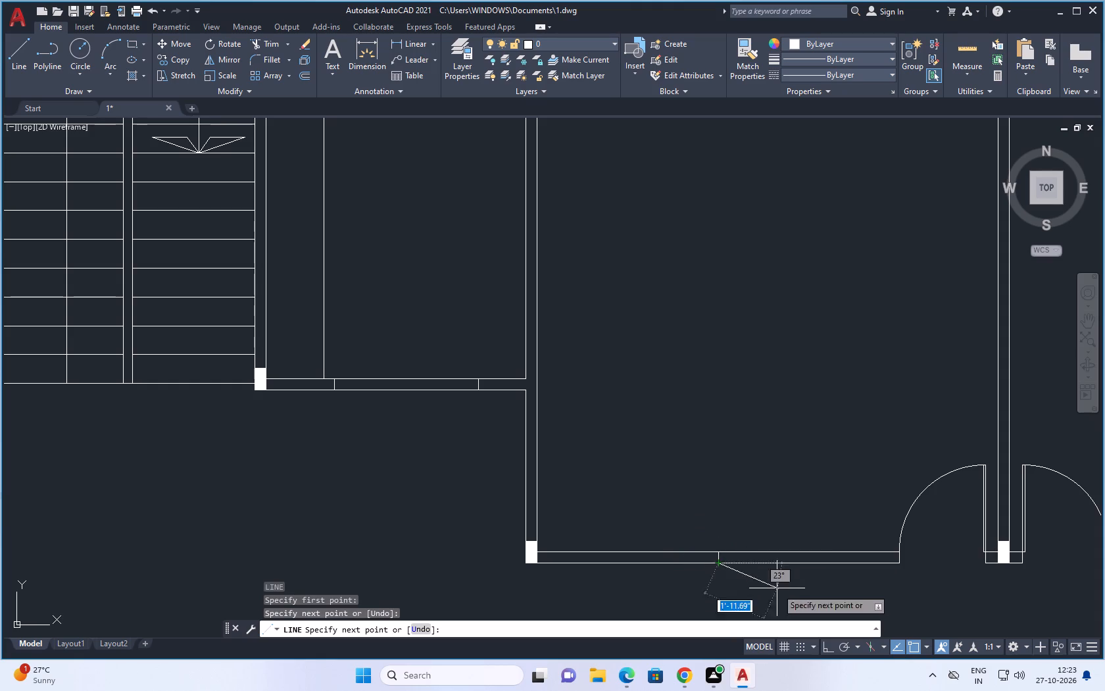
{"action": "key", "text": "Escape"}
Offset the midpoint line in the westernmost bedroom's south wall 2.5' to both sides to mark the window's ends.
{"action": "key", "text": "o"}
{"action": "key", "text": "space"}
{"action": "type", "text": "2.5'"}
{"action": "key", "text": "space"}
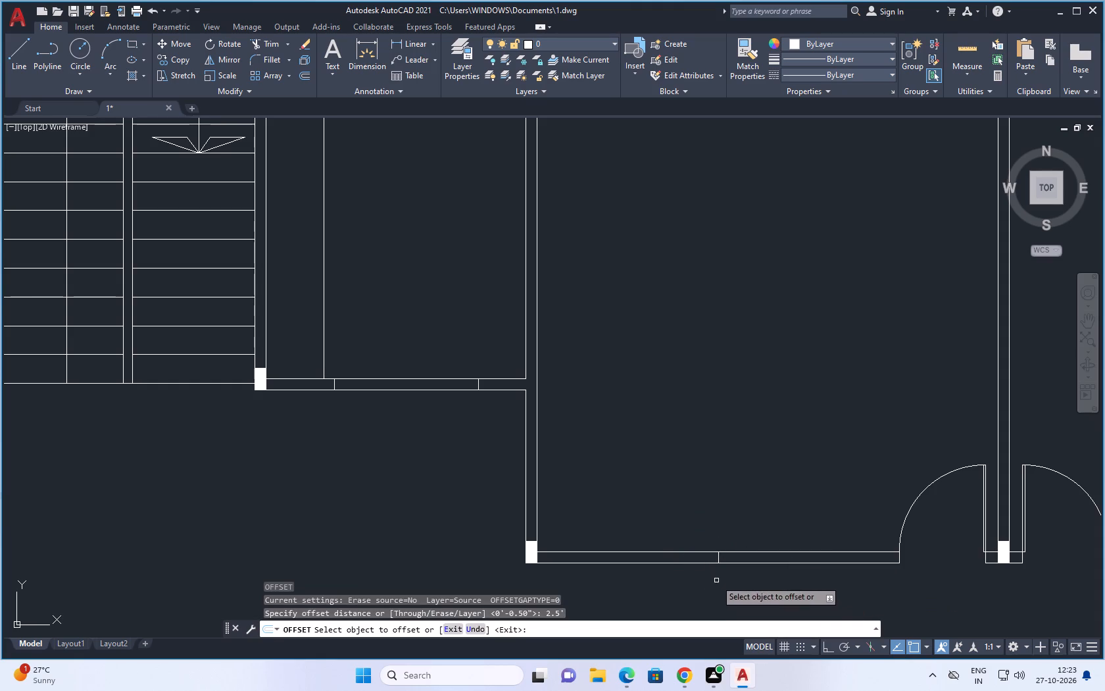
{"action": "left_click_drag", "start_coordinate": [720, 561], "coordinate": [708, 560]}
{"action": "left_click", "coordinate": [627, 560]}
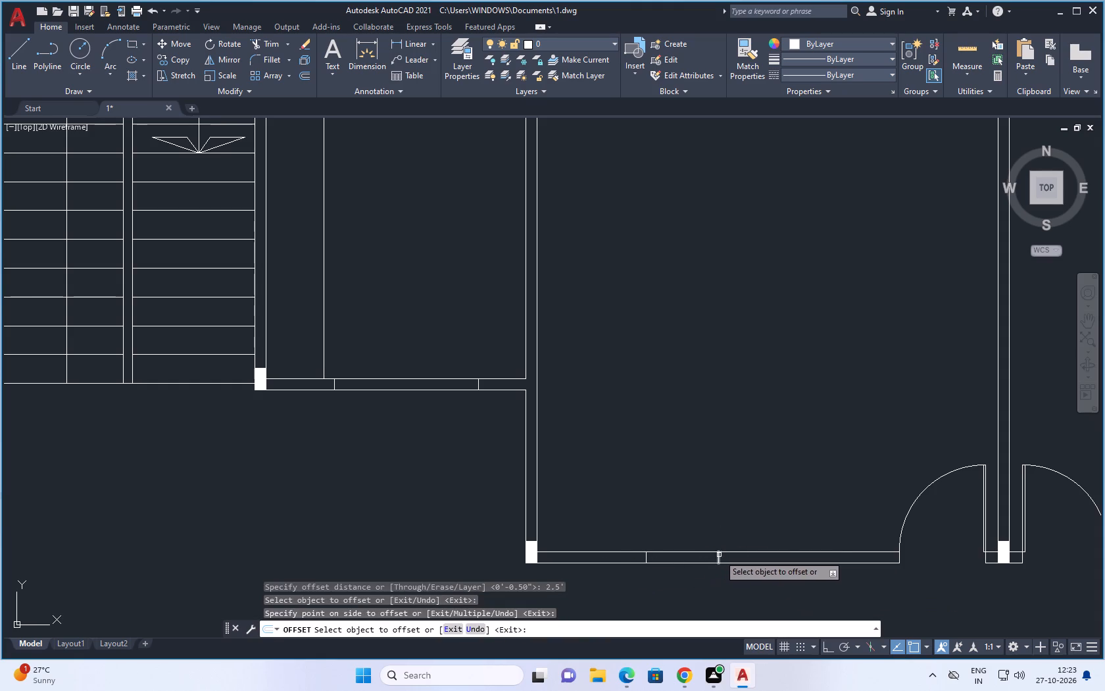
{"action": "left_click", "coordinate": [719, 555]}
{"action": "left_click", "coordinate": [844, 573]}
{"action": "scroll", "coordinate": [717, 496], "scroll_direction": "down", "scroll_amount": 2}
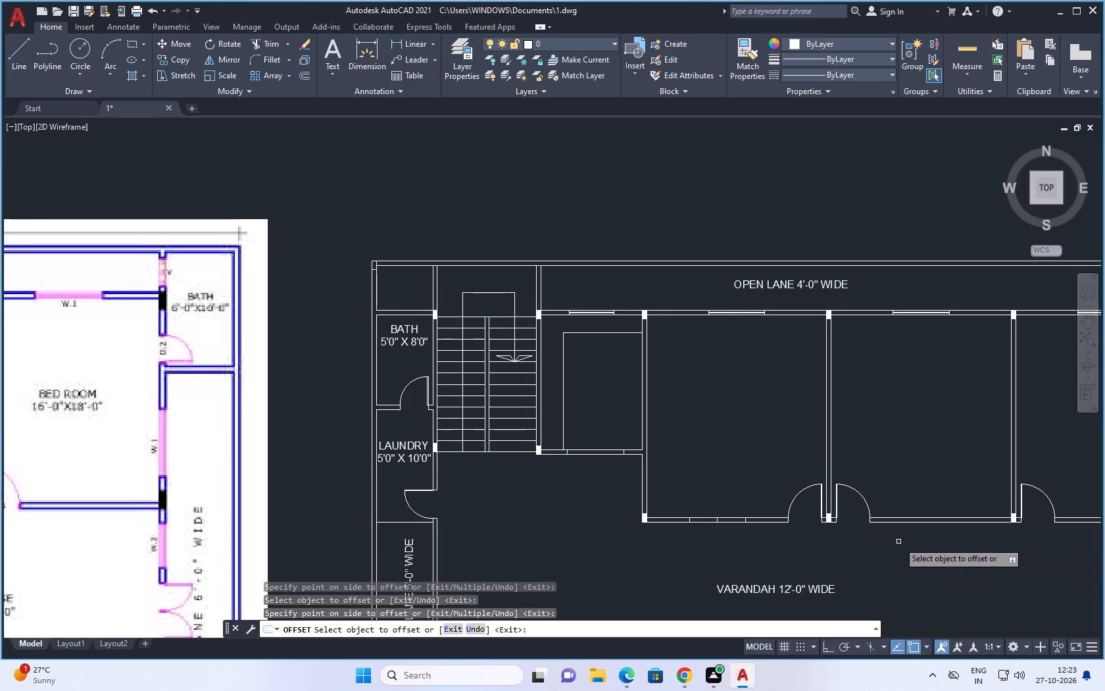
Draw a line across the middle bedroom's south wall at the midpoint of the stretch between its door and column.
{"action": "key", "text": "Escape"}
{"action": "key", "text": "l"}
{"action": "key", "text": "space"}
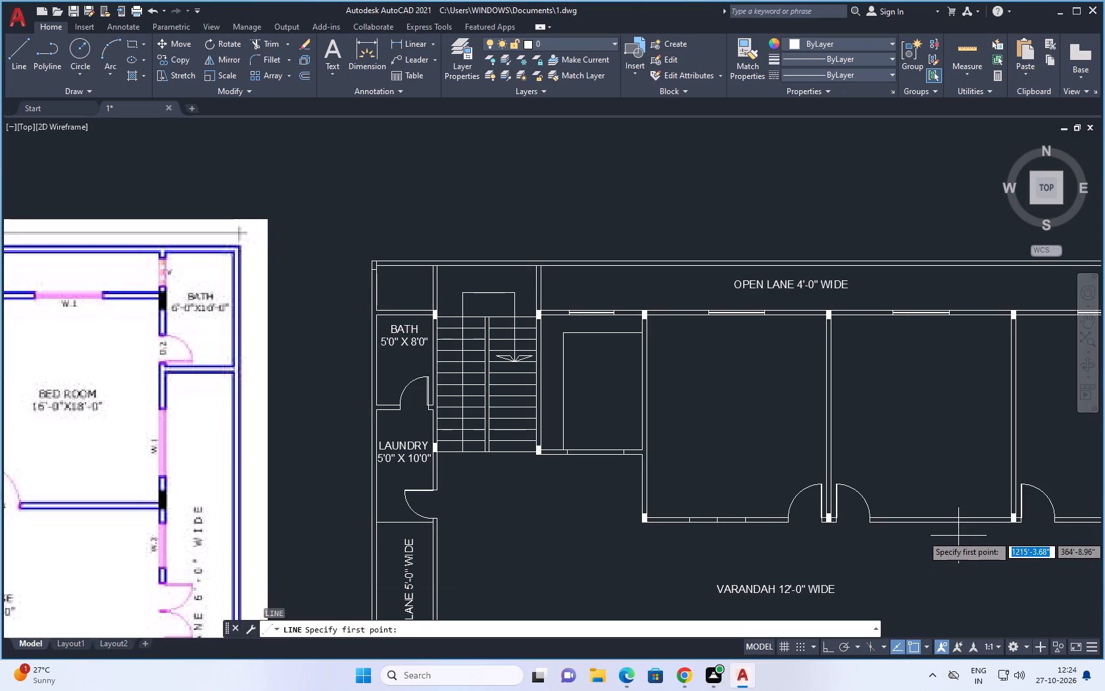
{"action": "left_click", "coordinate": [941, 518]}
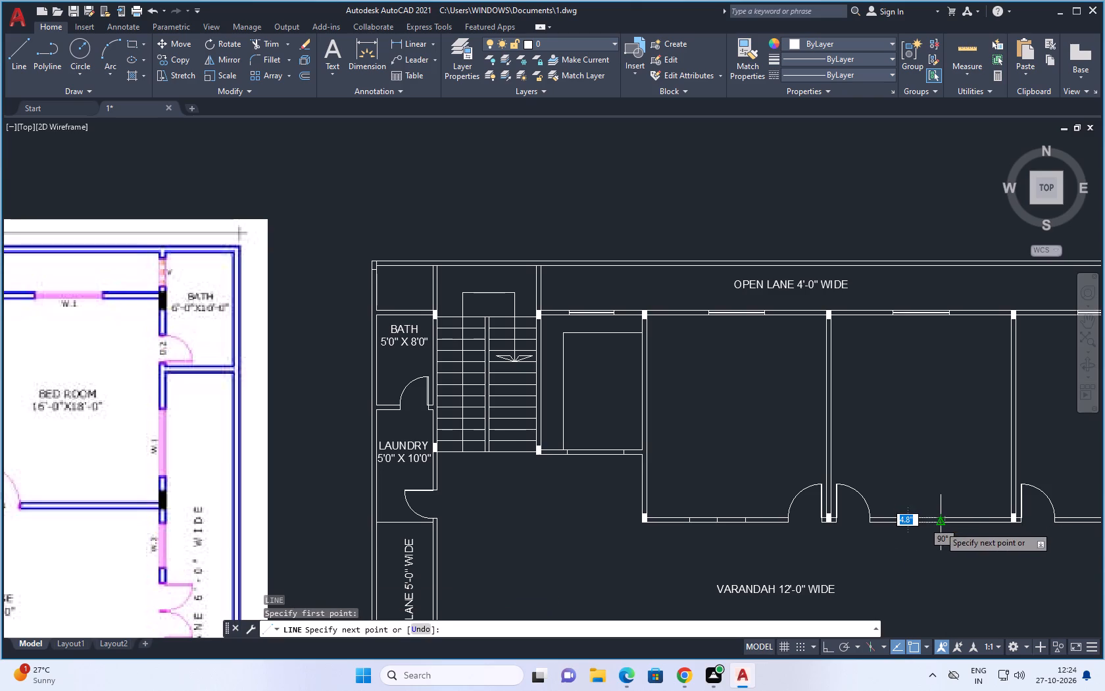
{"action": "left_click", "coordinate": [939, 526]}
{"action": "key", "text": "space"}
Draw a line across the easternmost bedroom's south wall at the midpoint of the stretch between its door and column.
{"action": "scroll", "coordinate": [794, 534], "scroll_direction": "down", "scroll_amount": 2}
{"action": "scroll", "coordinate": [967, 533], "scroll_direction": "up", "scroll_amount": 1}
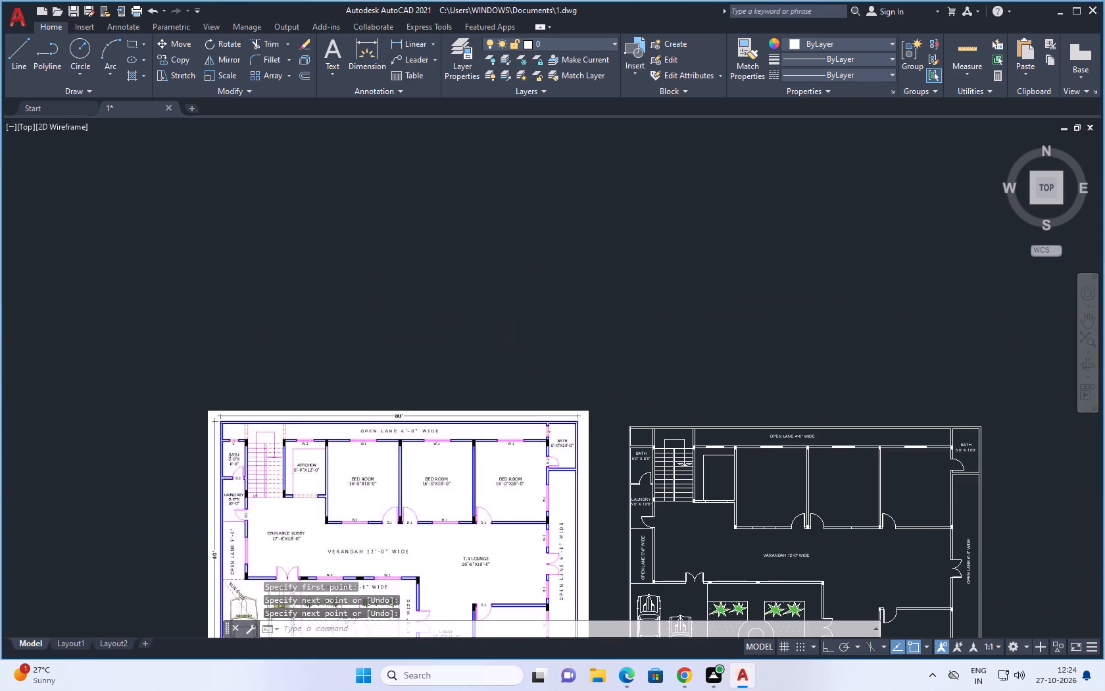
{"action": "scroll", "coordinate": [967, 533], "scroll_direction": "up", "scroll_amount": 1}
{"action": "key", "text": "space"}
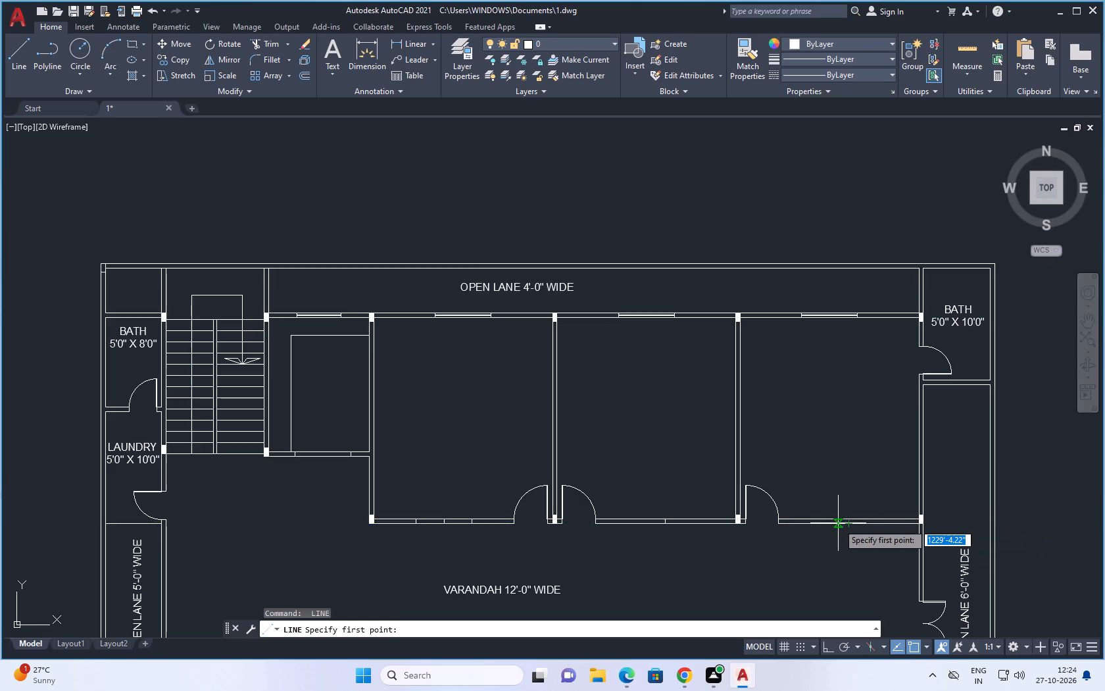
{"action": "scroll", "coordinate": [838, 523], "scroll_direction": "up", "scroll_amount": 3}
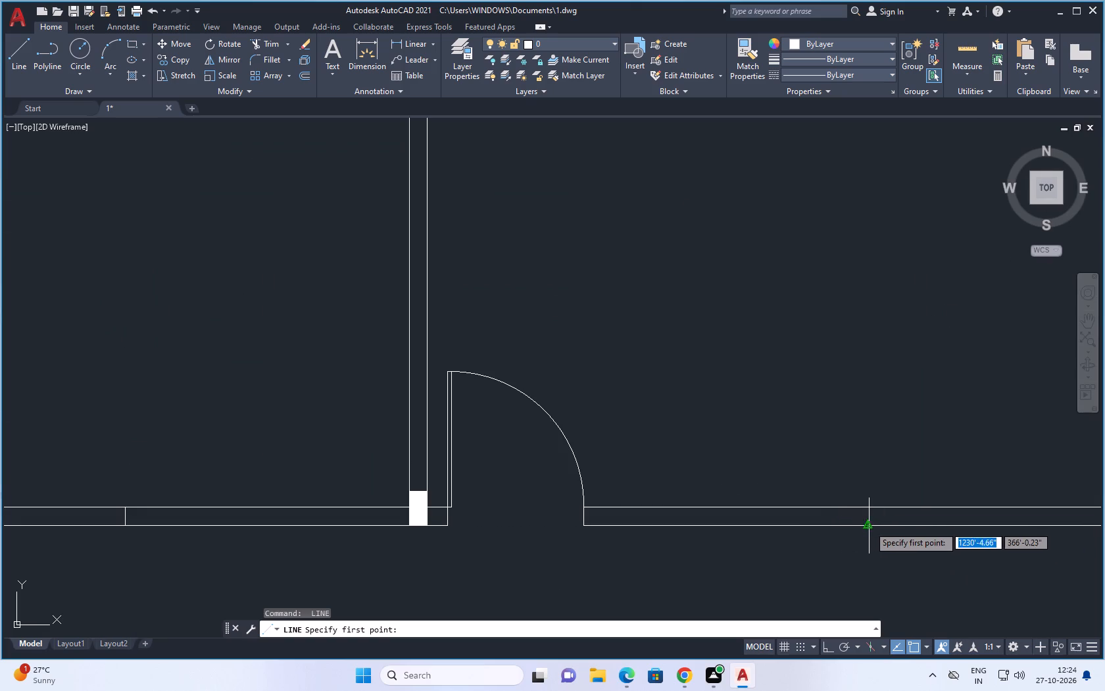
{"action": "left_click", "coordinate": [868, 526]}
{"action": "left_click", "coordinate": [867, 508]}
{"action": "key", "text": "space"}
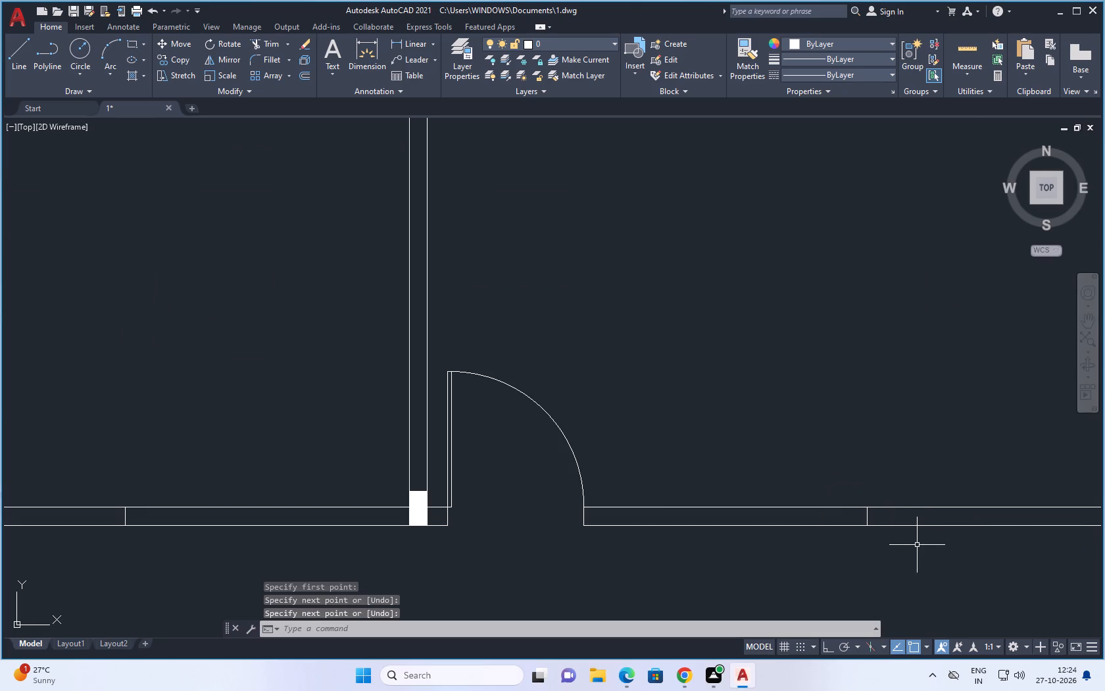
Offset the midpoint line in the easternmost bedroom's south wall 2.5' to both sides to mark the window's ends.
{"action": "key", "text": "o"}
{"action": "key", "text": "space"}
{"action": "type", "text": "2."}
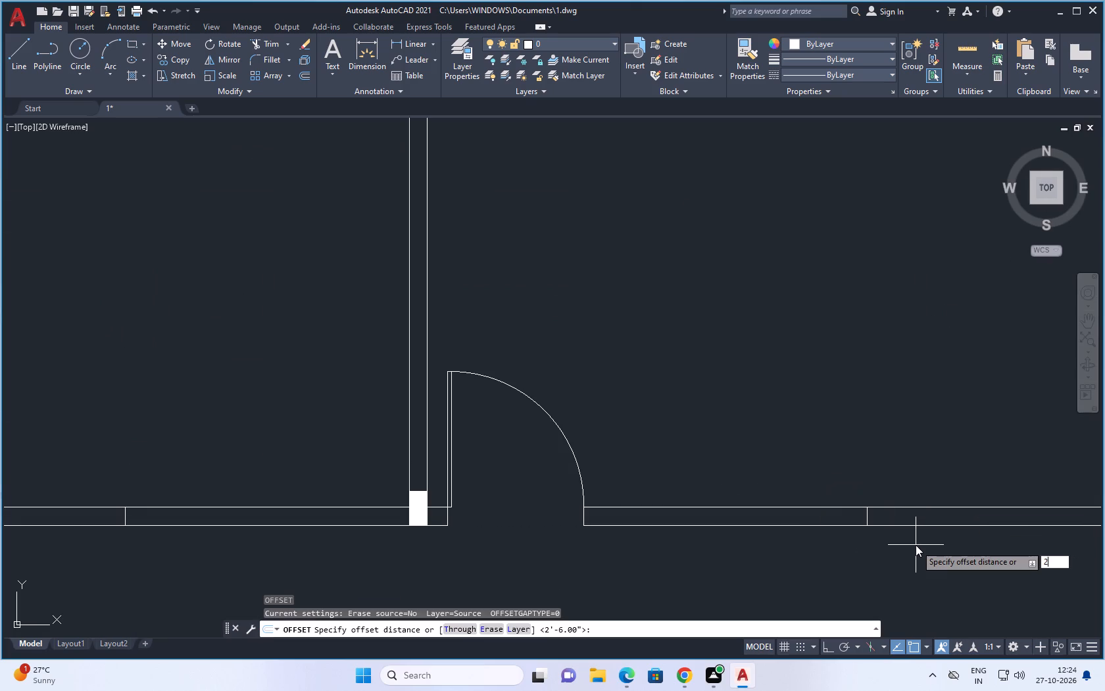
{"action": "type", "text": "5'"}
{"action": "key", "text": "space"}
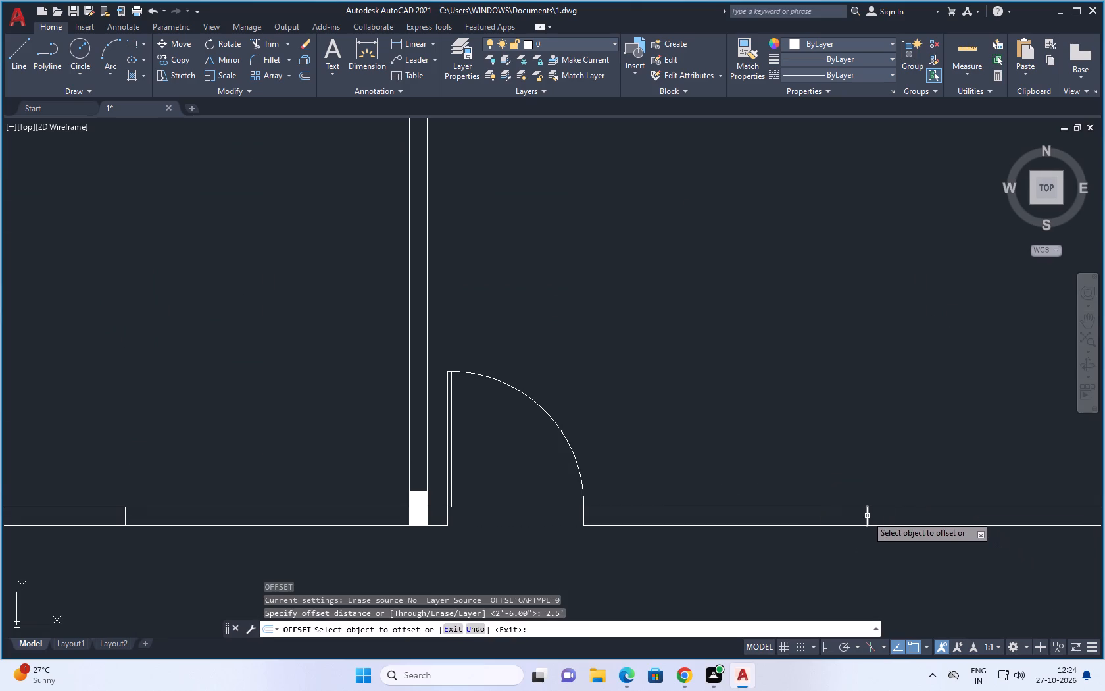
{"action": "left_click", "coordinate": [867, 516]}
{"action": "left_click", "coordinate": [826, 519]}
{"action": "left_click", "coordinate": [866, 514]}
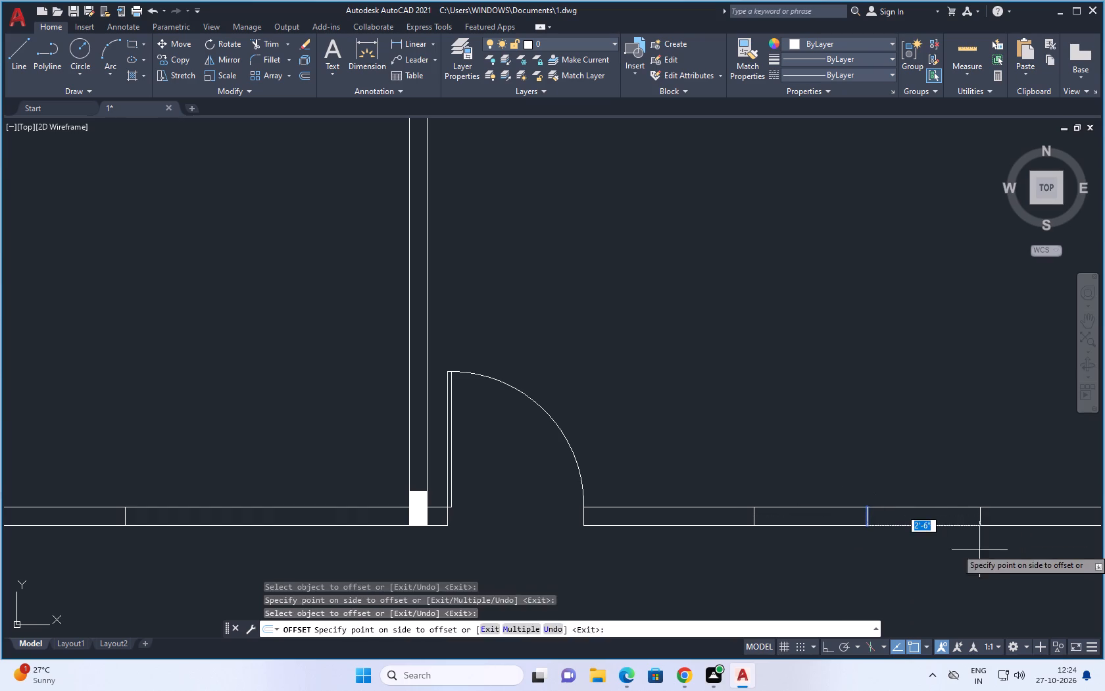
{"action": "left_click", "coordinate": [981, 550]}
Offset the midpoint line in the middle bedroom's south wall 2.5' to both sides to mark the window's ends.
{"action": "scroll", "coordinate": [975, 550], "scroll_direction": "down", "scroll_amount": 4}
{"action": "scroll", "coordinate": [853, 543], "scroll_direction": "up", "scroll_amount": 4}
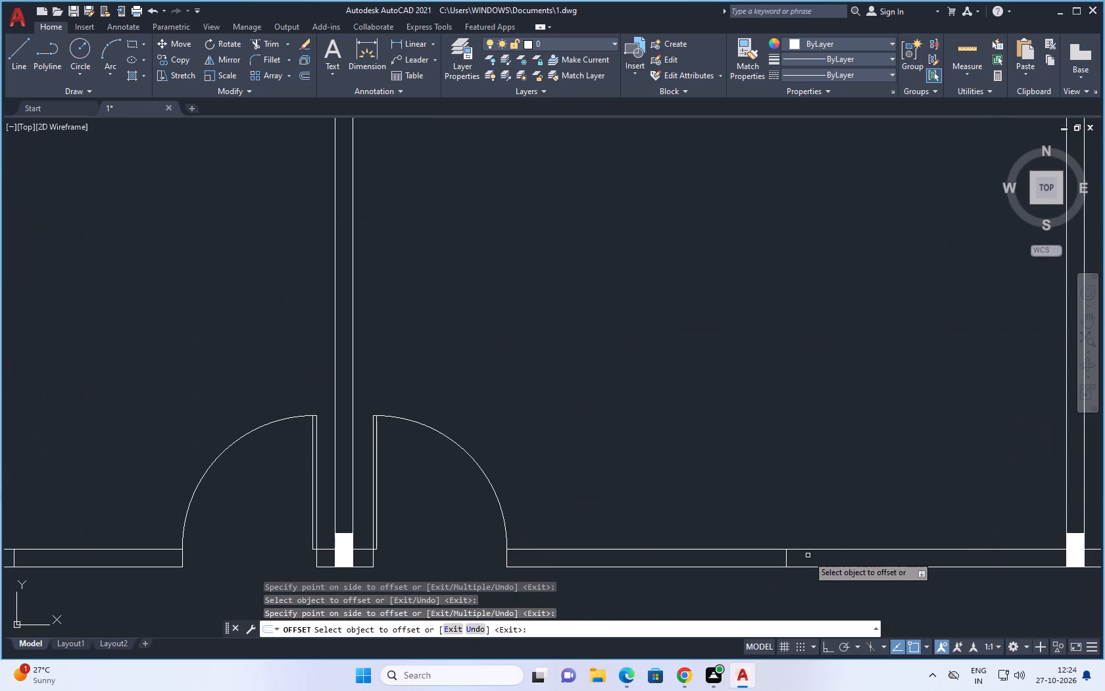
{"action": "left_click", "coordinate": [786, 562]}
{"action": "left_click", "coordinate": [718, 559]}
{"action": "left_click", "coordinate": [787, 557]}
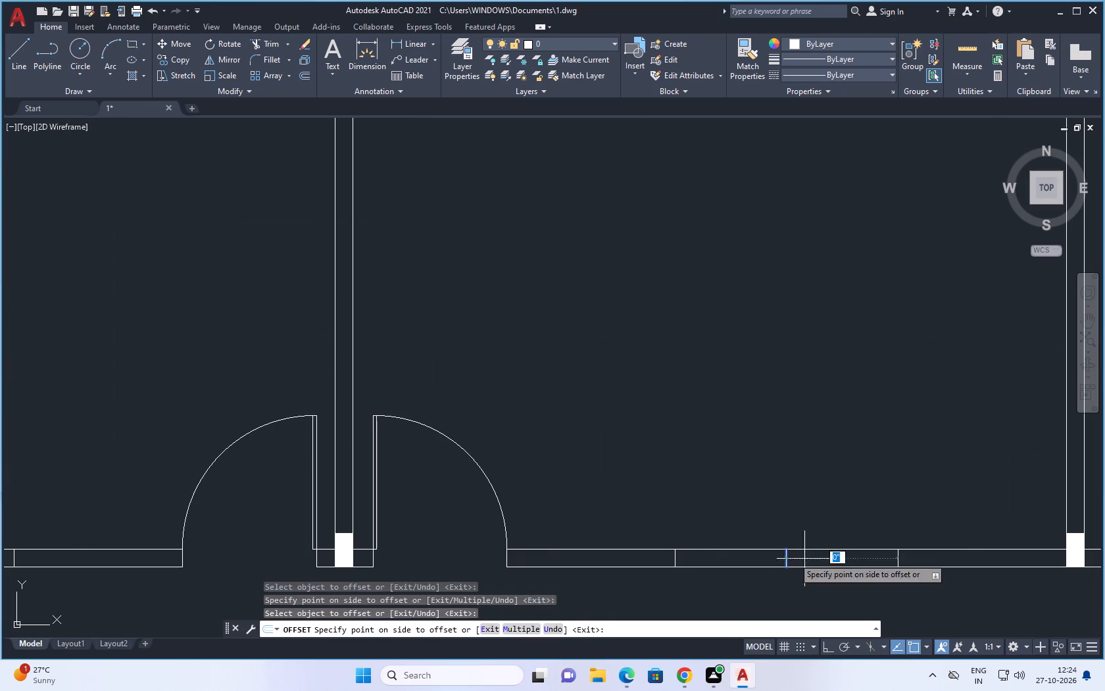
{"action": "left_click", "coordinate": [913, 570]}
{"action": "scroll", "coordinate": [943, 584], "scroll_direction": "down", "scroll_amount": 4}
{"action": "key", "text": "Escape"}
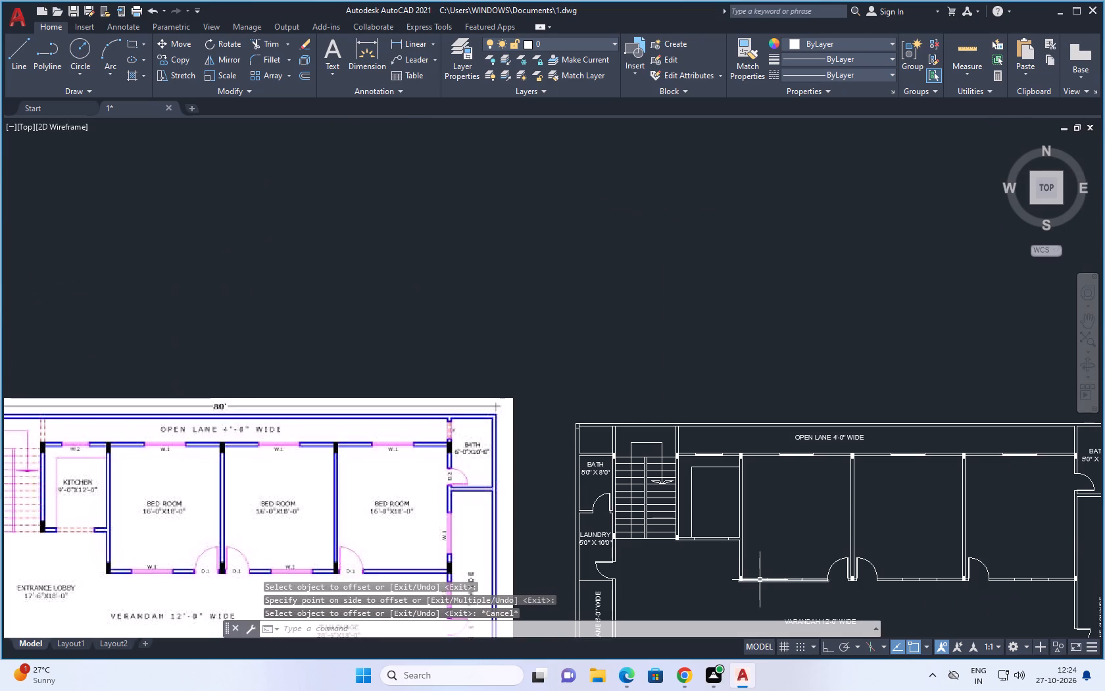
Draw a horizontal centerline between the midpoints of the westernmost bedroom's south window end lines.
{"action": "key", "text": "l"}
{"action": "key", "text": "space"}
{"action": "scroll", "coordinate": [777, 578], "scroll_direction": "up", "scroll_amount": 4}
{"action": "scroll", "coordinate": [764, 495], "scroll_direction": "down", "scroll_amount": 3}
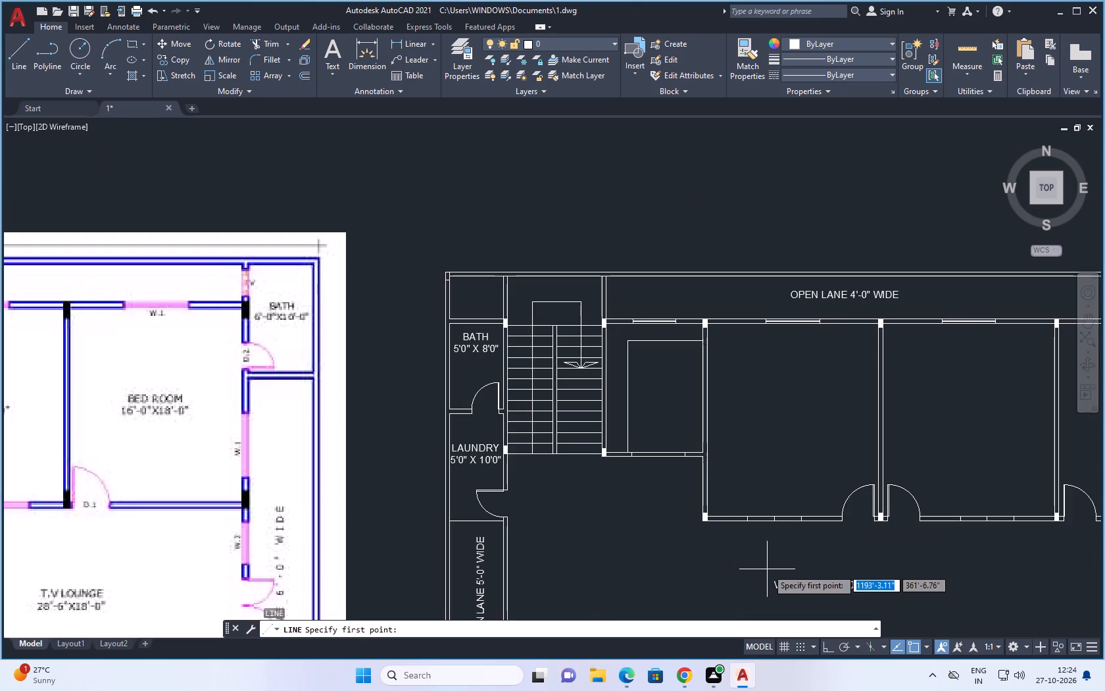
{"action": "scroll", "coordinate": [781, 534], "scroll_direction": "up", "scroll_amount": 4}
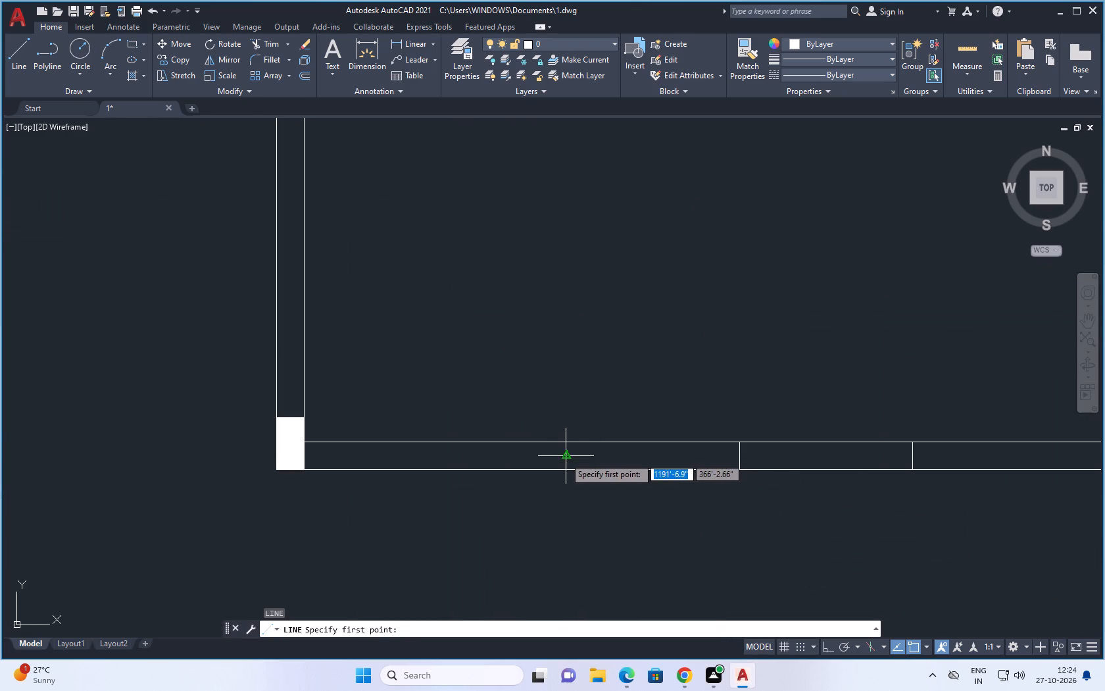
{"action": "left_click", "coordinate": [564, 457]}
{"action": "left_click", "coordinate": [909, 454]}
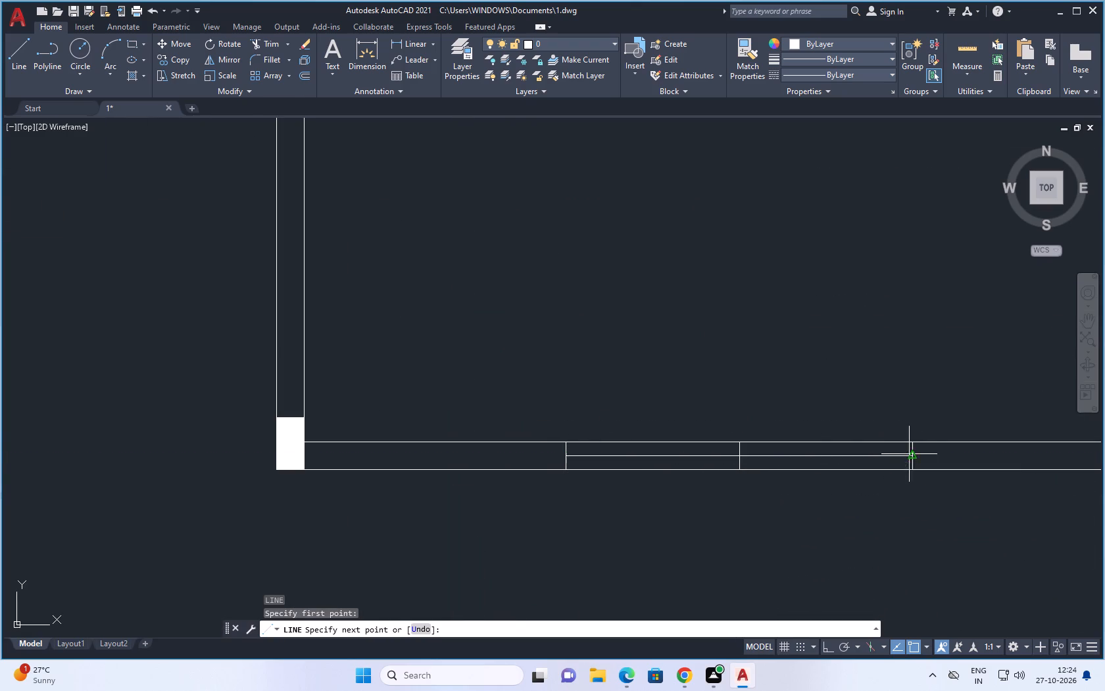
{"action": "key", "text": "space"}
Draw a horizontal centerline between the midpoints of the middle bedroom's south window end lines.
{"action": "key", "text": "space"}
{"action": "scroll", "coordinate": [716, 502], "scroll_direction": "down", "scroll_amount": 4}
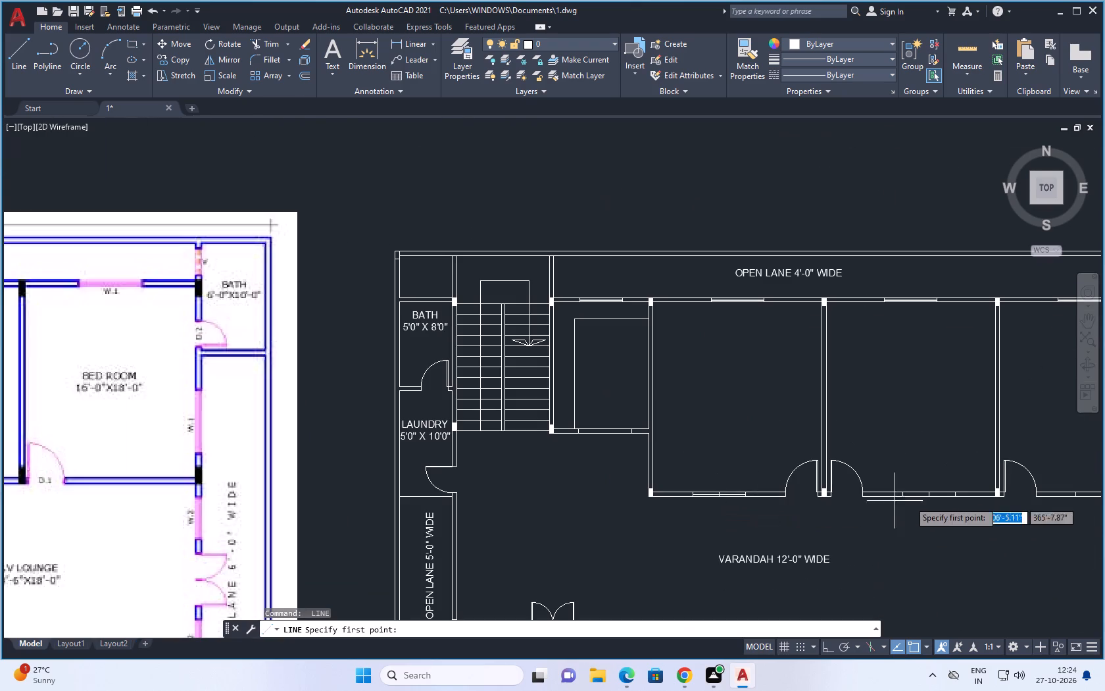
{"action": "scroll", "coordinate": [968, 496], "scroll_direction": "up", "scroll_amount": 4}
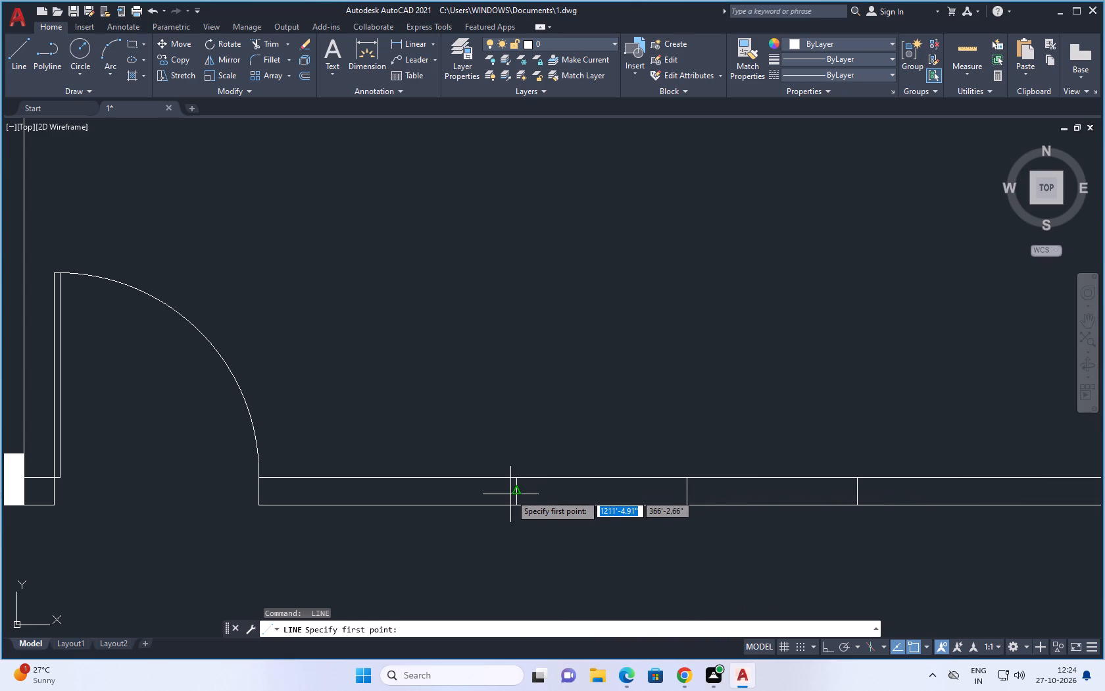
{"action": "left_click", "coordinate": [517, 492]}
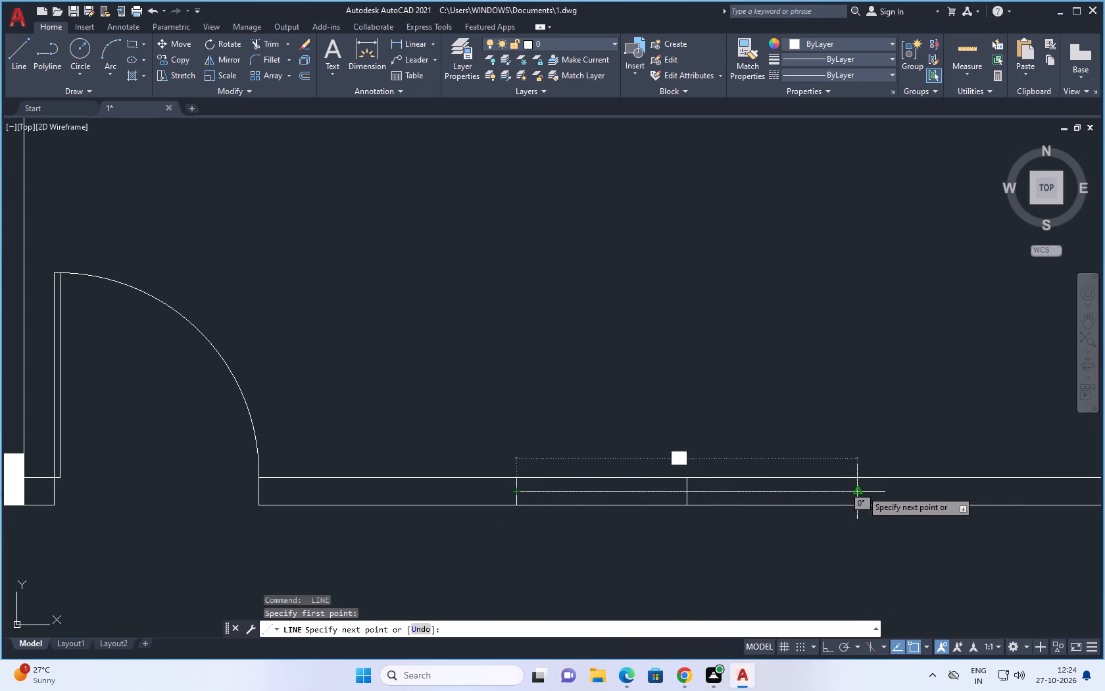
{"action": "left_click", "coordinate": [858, 494]}
{"action": "key", "text": "space"}
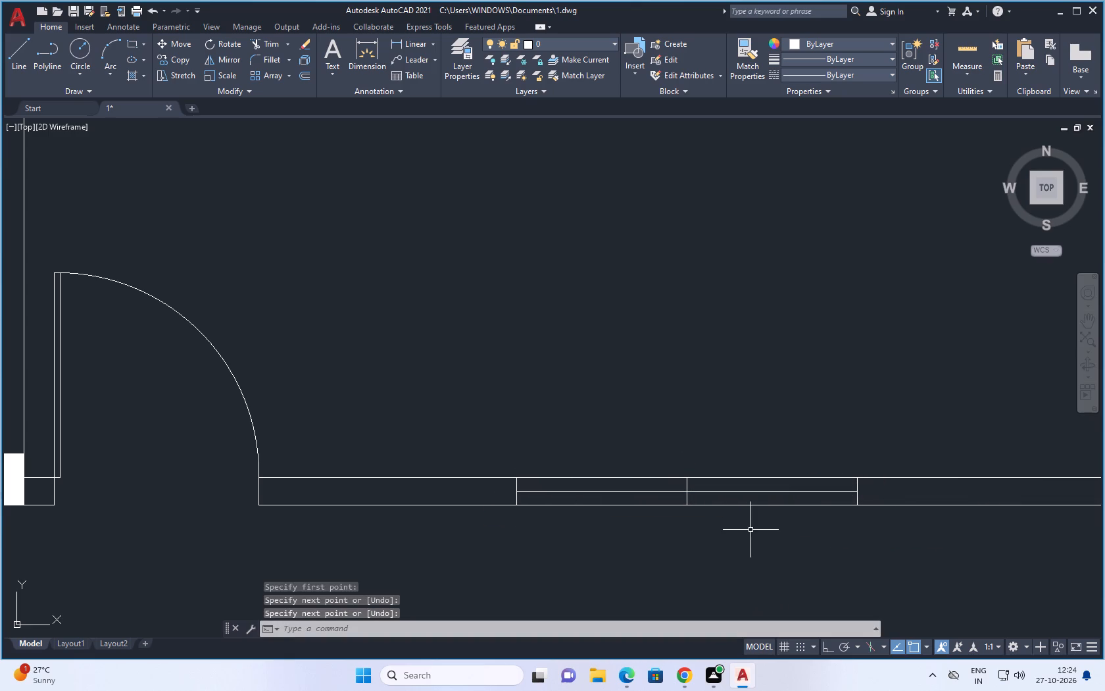
Draw a horizontal centerline between the midpoints of the easternmost bedroom's south window end lines.
{"action": "key", "text": "space"}
{"action": "scroll", "coordinate": [750, 523], "scroll_direction": "down", "scroll_amount": 3}
{"action": "scroll", "coordinate": [1016, 512], "scroll_direction": "down", "scroll_amount": 3}
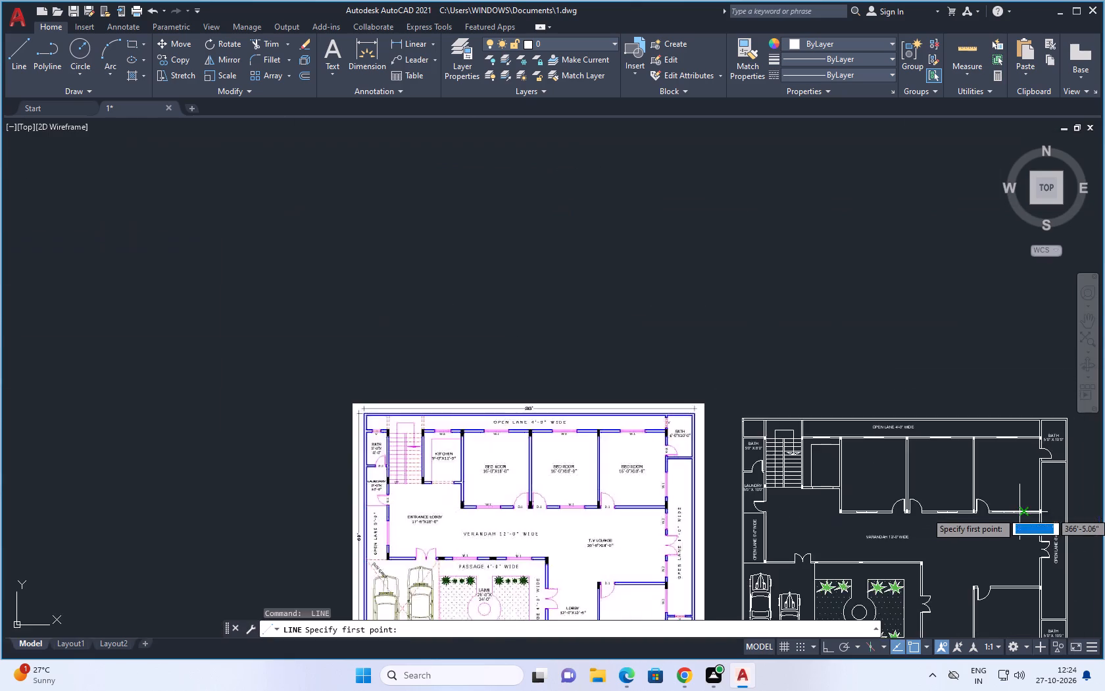
{"action": "scroll", "coordinate": [1033, 510], "scroll_direction": "up", "scroll_amount": 4}
{"action": "scroll", "coordinate": [965, 516], "scroll_direction": "up", "scroll_amount": 4}
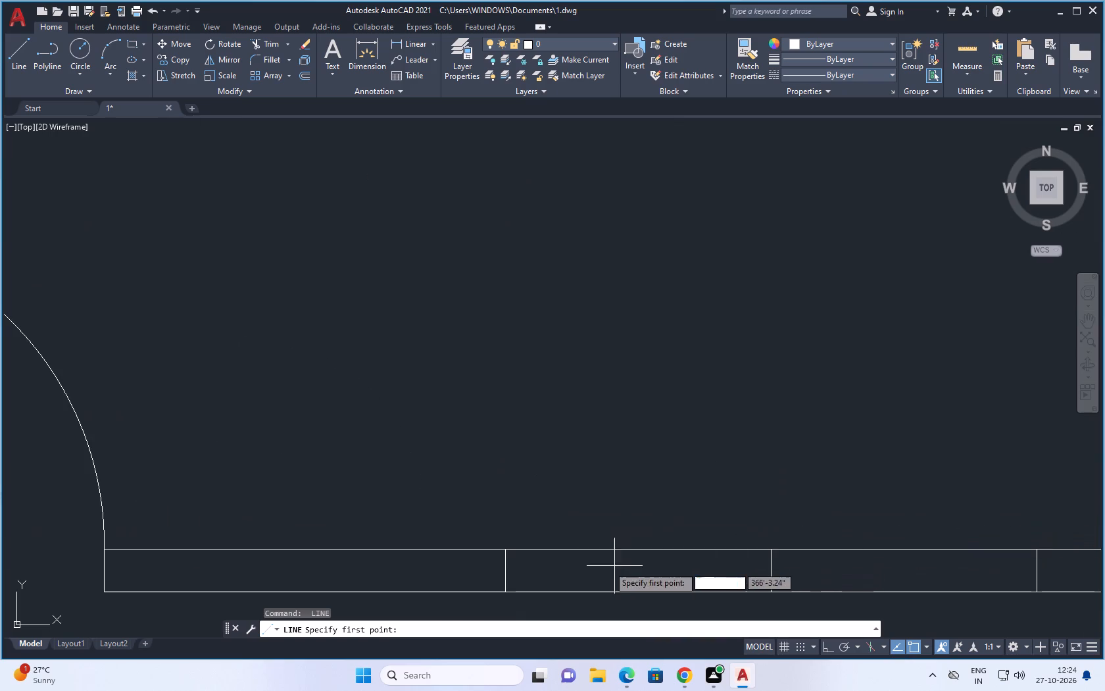
{"action": "left_click", "coordinate": [507, 571]}
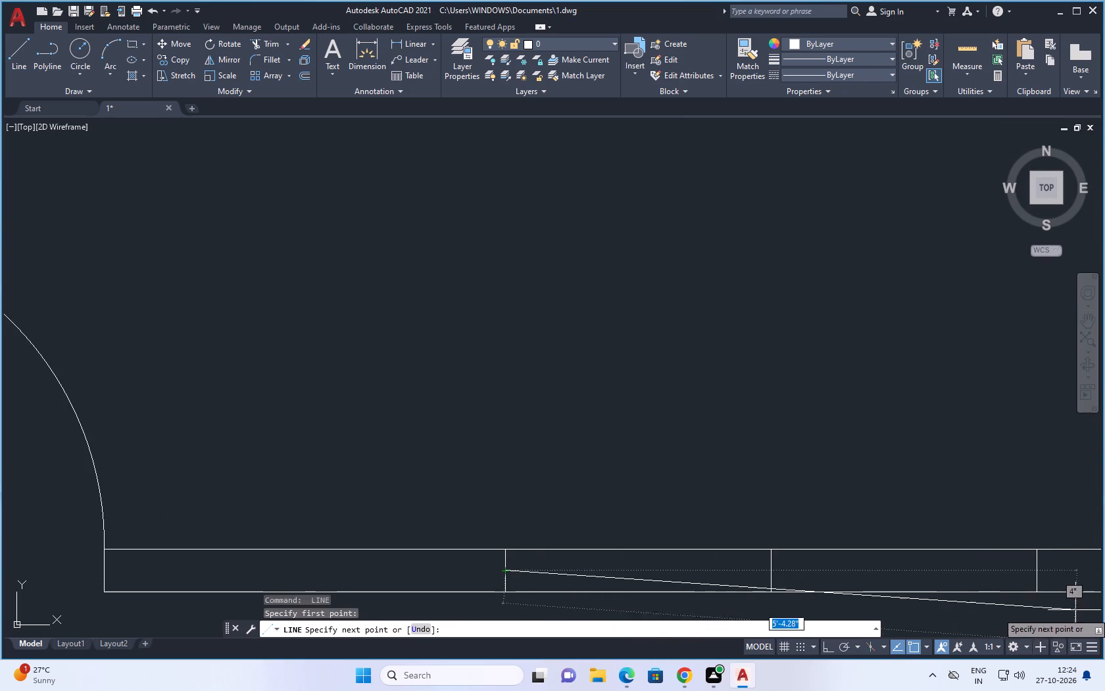
{"action": "left_click", "coordinate": [1037, 568]}
{"action": "key", "text": "space"}
{"action": "scroll", "coordinate": [1020, 497], "scroll_direction": "down", "scroll_amount": 5}
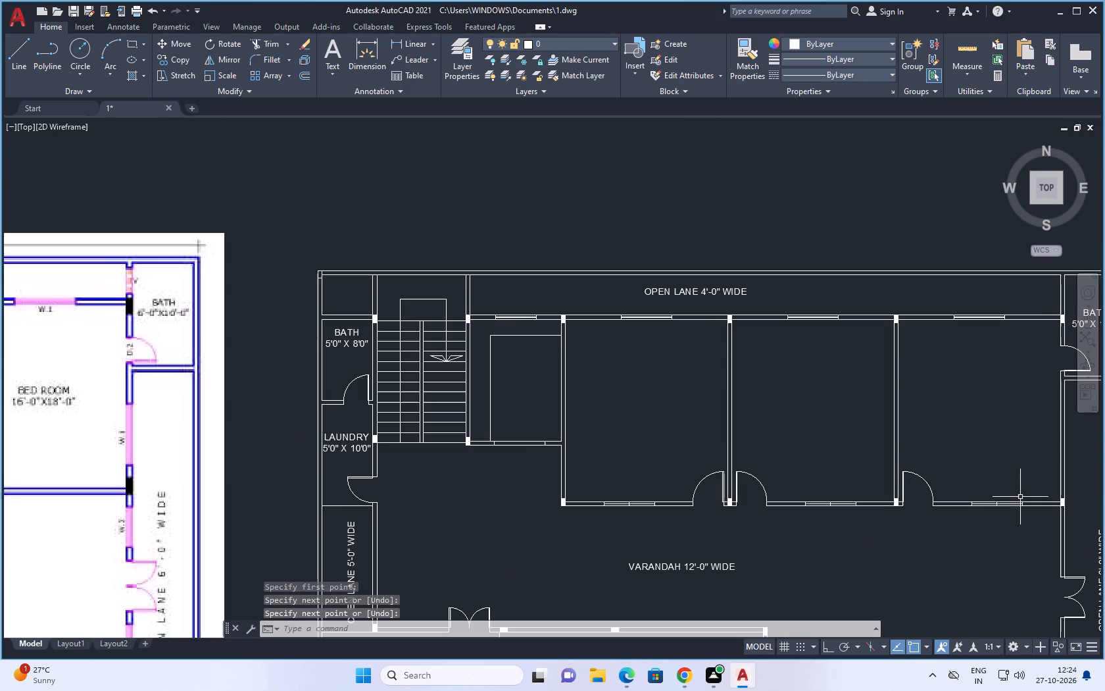
{"action": "key", "text": "Escape"}
{"action": "key", "text": "Escape"}
Offset the westernmost bedroom's south window centerline 0.5" to both sides.
{"action": "type", "text": "O"}
{"action": "key", "text": "space"}
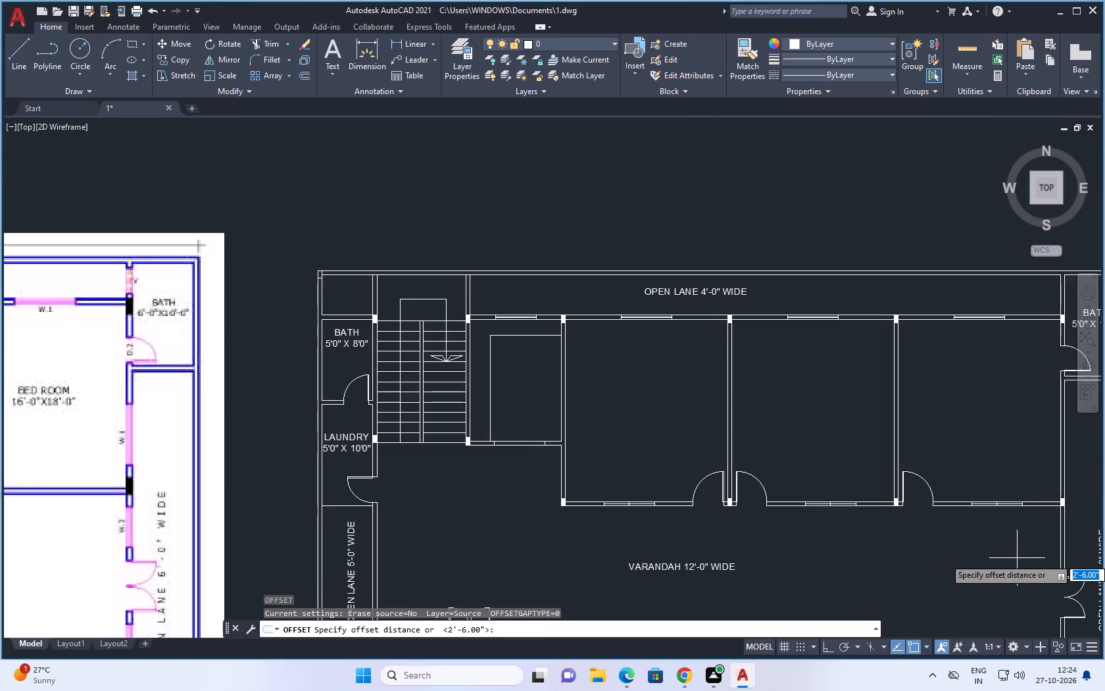
{"action": "key", "text": "period"}
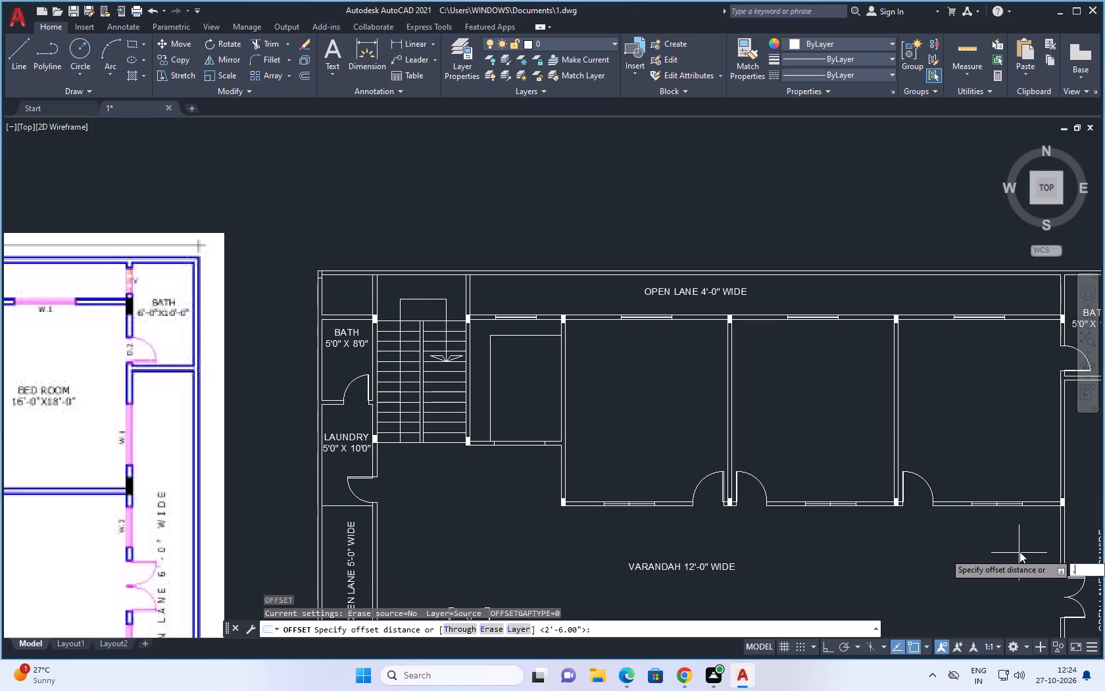
{"action": "type", "text": "5"}
{"action": "key", "text": "space"}
{"action": "scroll", "coordinate": [601, 496], "scroll_direction": "up", "scroll_amount": 3}
{"action": "left_click", "coordinate": [622, 528]}
{"action": "left_click", "coordinate": [630, 512]}
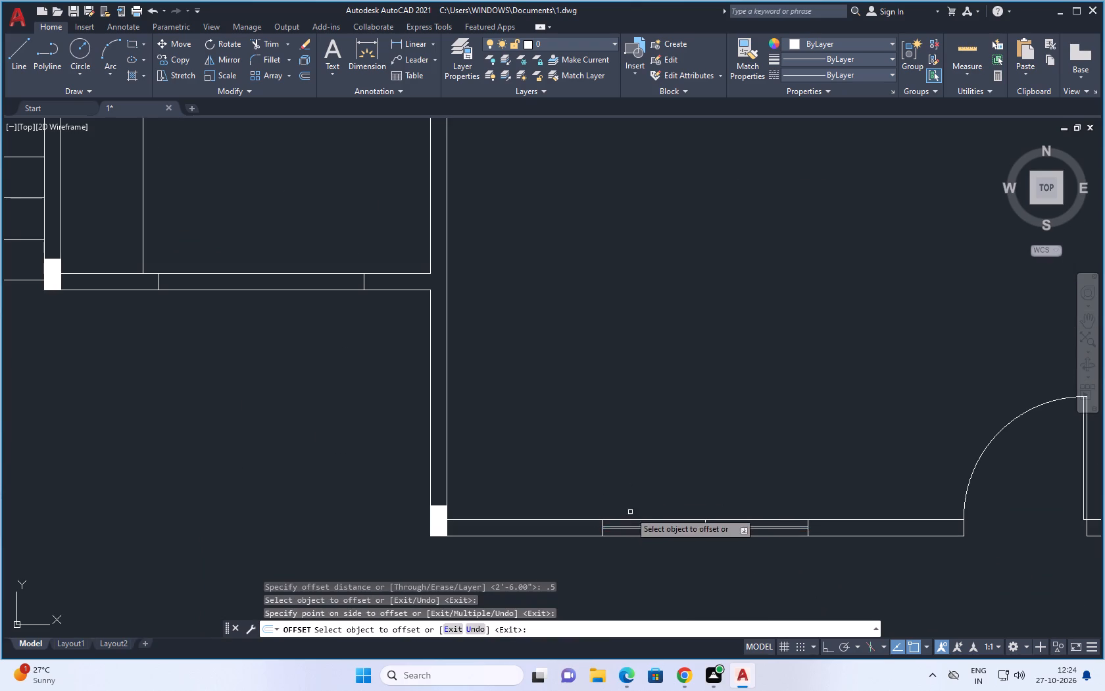
{"action": "scroll", "coordinate": [626, 530], "scroll_direction": "up", "scroll_amount": 3}
{"action": "left_click", "coordinate": [634, 522]}
{"action": "left_click", "coordinate": [631, 543]}
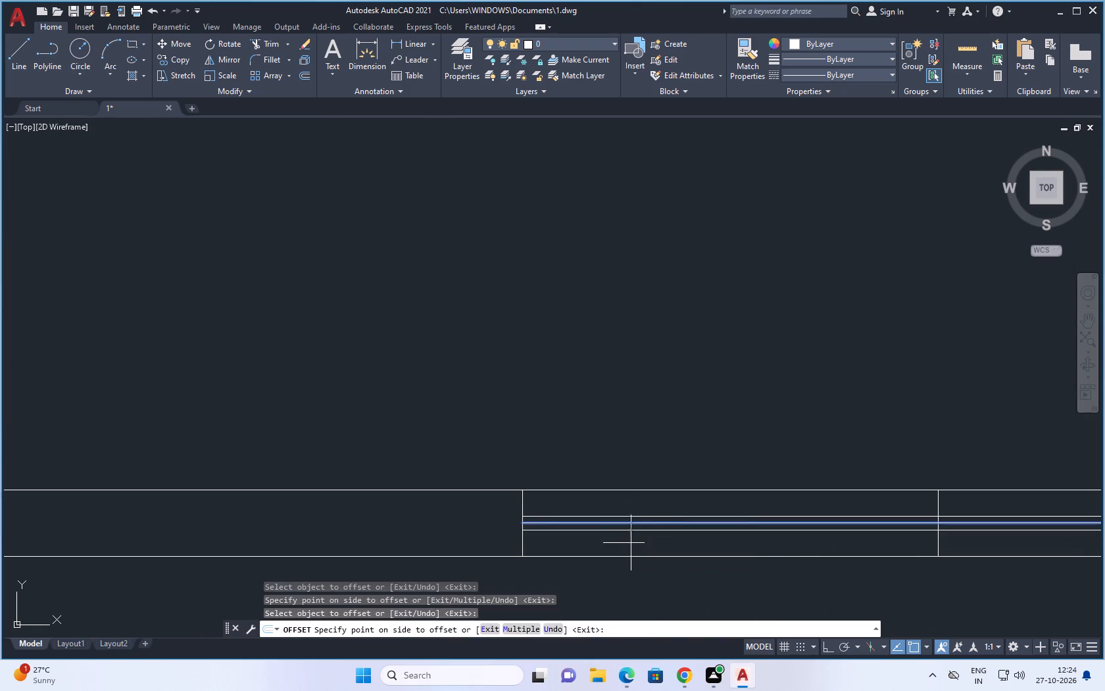
Offset the middle bedroom's south window centerline 0.5" to both sides.
{"action": "scroll", "coordinate": [633, 528], "scroll_direction": "down", "scroll_amount": 8}
{"action": "scroll", "coordinate": [727, 525], "scroll_direction": "up", "scroll_amount": 2}
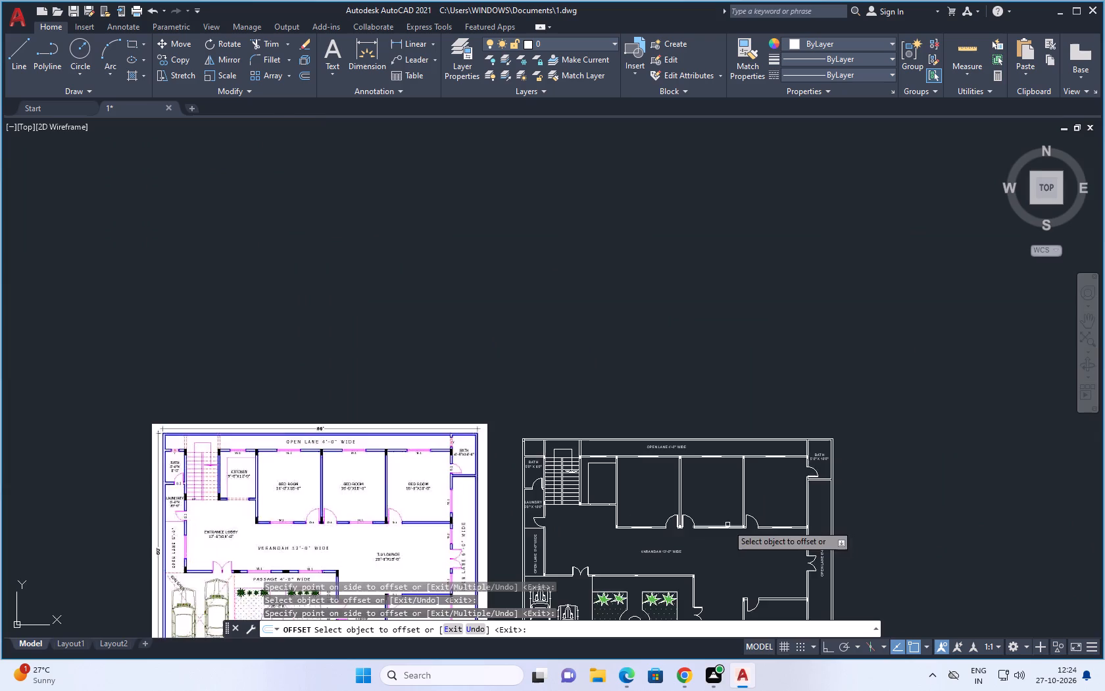
{"action": "scroll", "coordinate": [727, 525], "scroll_direction": "up", "scroll_amount": 2}
{"action": "scroll", "coordinate": [666, 545], "scroll_direction": "up", "scroll_amount": 4}
{"action": "left_click", "coordinate": [662, 552]}
{"action": "left_click", "coordinate": [672, 536]}
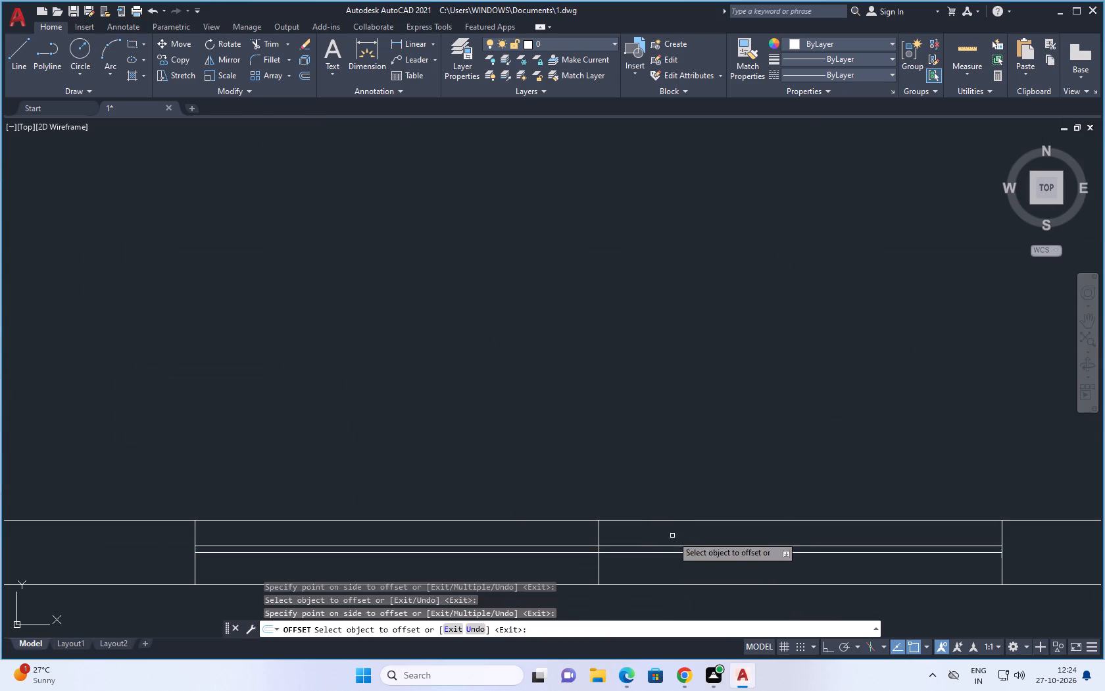
{"action": "left_click", "coordinate": [670, 551]}
{"action": "left_click", "coordinate": [669, 563]}
Offset the easternmost bedroom's south window centerline 0.5" to both sides.
{"action": "scroll", "coordinate": [665, 542], "scroll_direction": "down", "scroll_amount": 5}
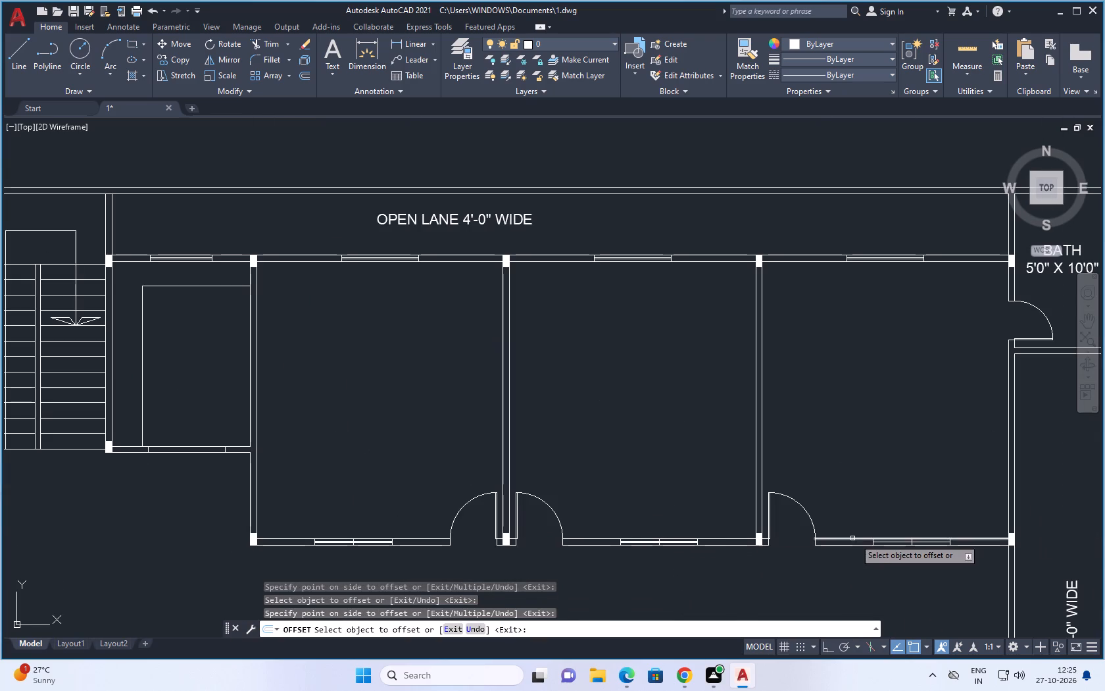
{"action": "scroll", "coordinate": [955, 539], "scroll_direction": "up", "scroll_amount": 4}
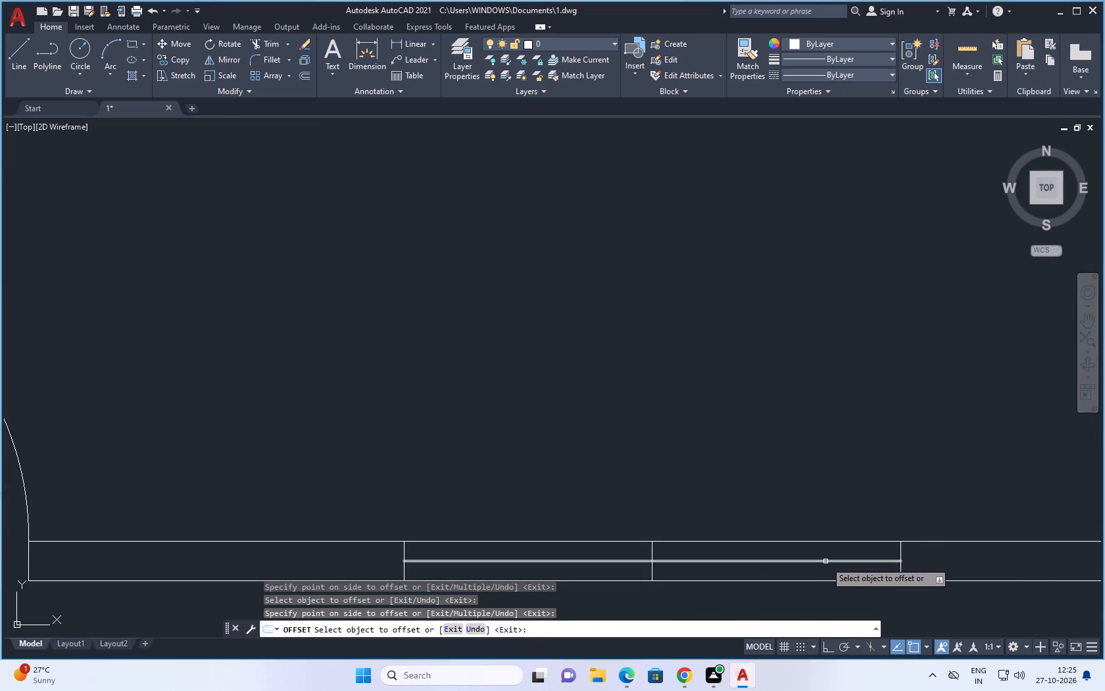
{"action": "left_click", "coordinate": [826, 561]}
{"action": "left_click", "coordinate": [827, 550]}
{"action": "left_click", "coordinate": [822, 562]}
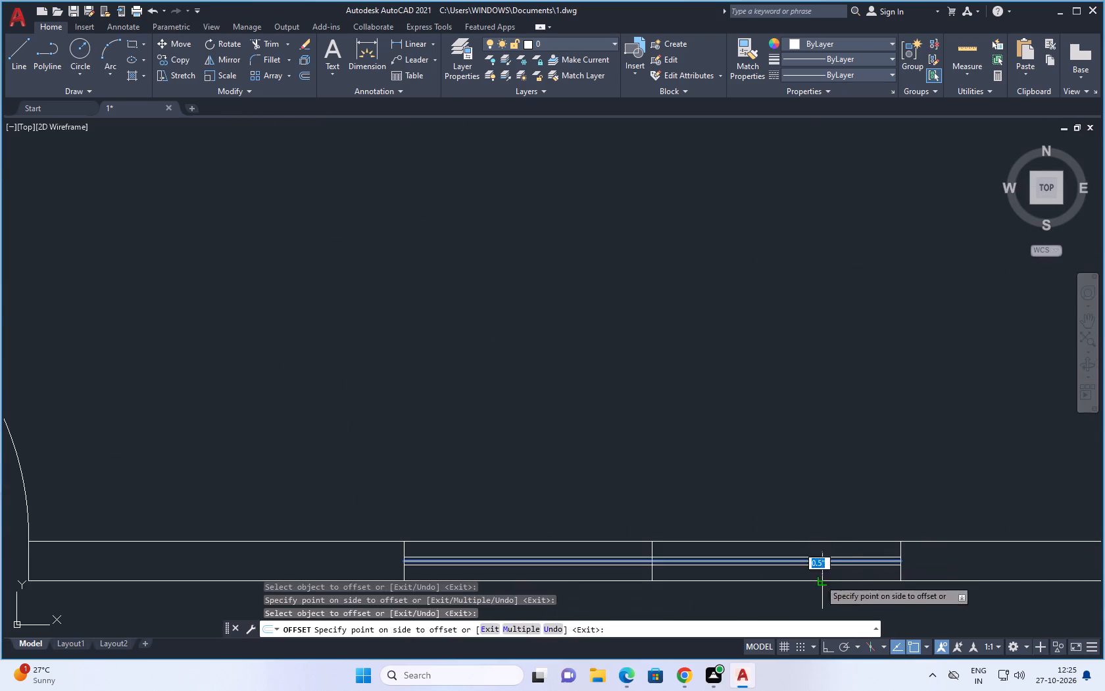
{"action": "left_click", "coordinate": [818, 586]}
{"action": "key", "text": "Escape"}
{"action": "key", "text": "Escape"}
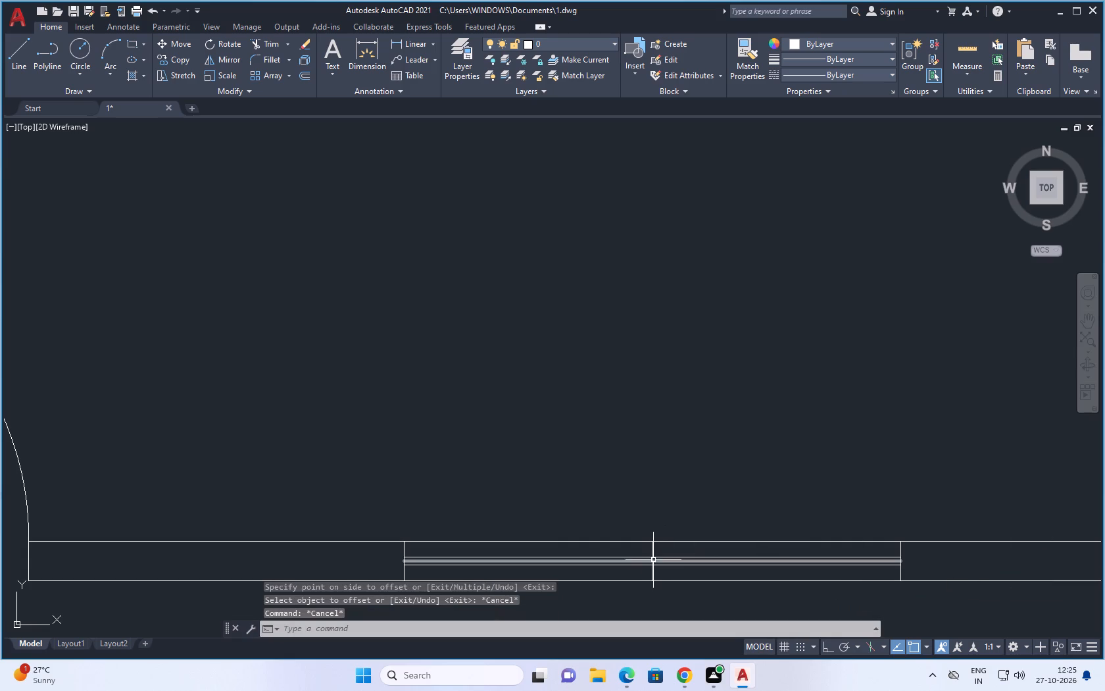
Erase the midpoint line across the wall and the horizontal centerline from the easternmost bedroom's south window.
{"action": "left_click", "coordinate": [652, 552]}
{"action": "key", "text": "Delete"}
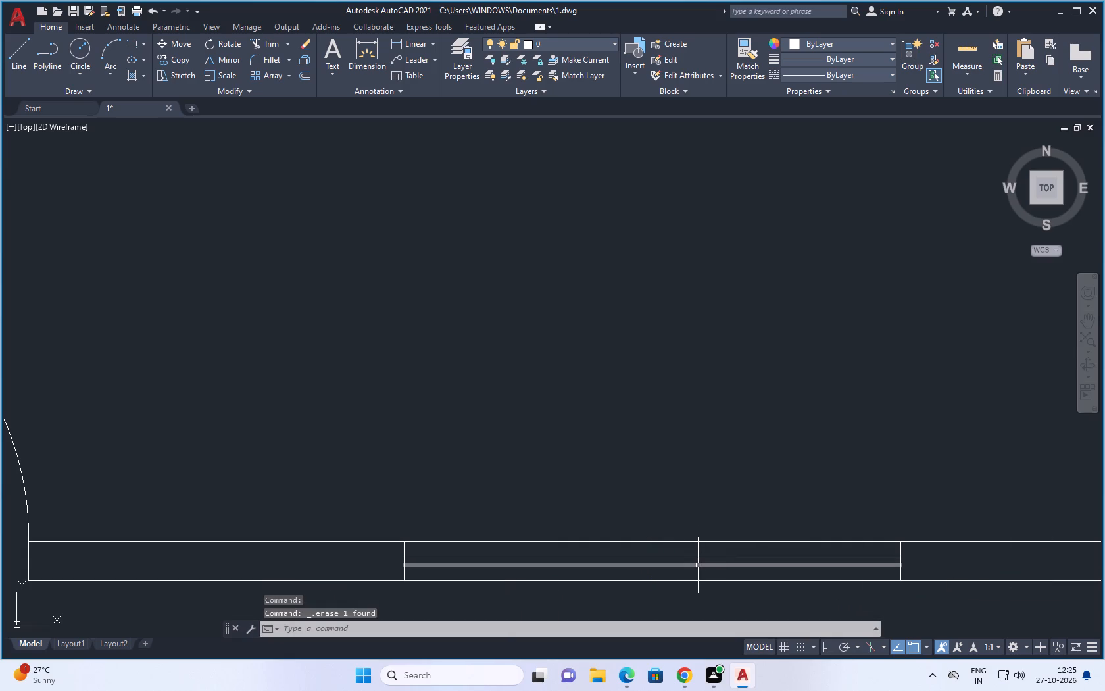
{"action": "left_click", "coordinate": [700, 561]}
{"action": "key", "text": "Delete"}
Erase the midpoint line across the wall and the horizontal centerline from the middle bedroom's south window.
{"action": "scroll", "coordinate": [921, 498], "scroll_direction": "down", "scroll_amount": 4}
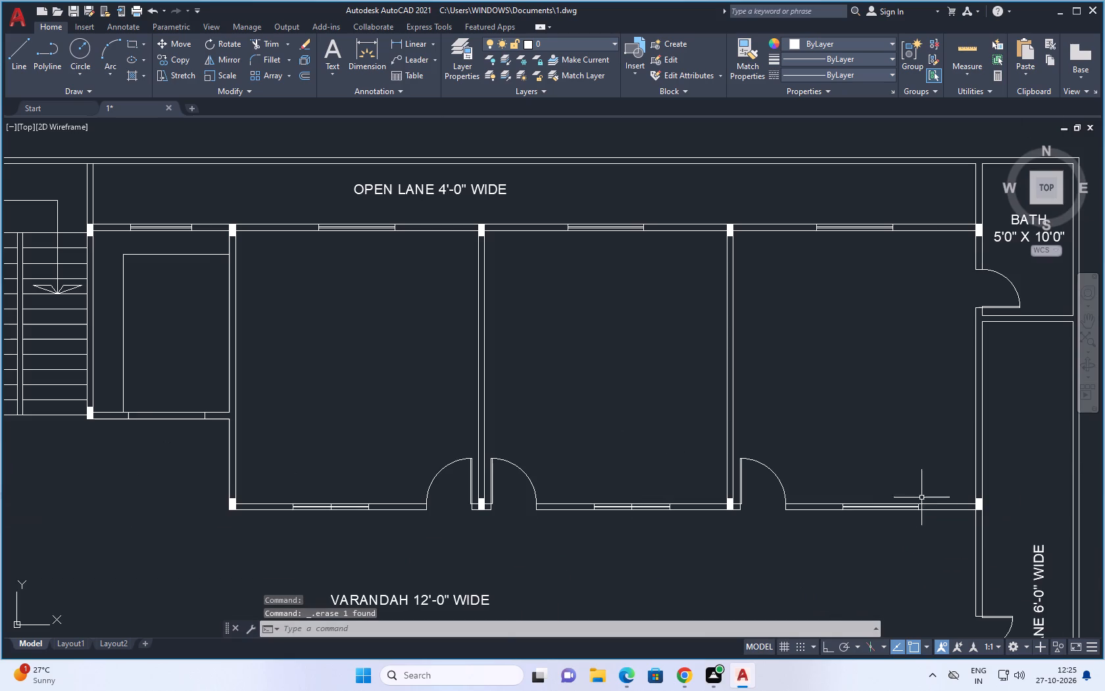
{"action": "scroll", "coordinate": [607, 511], "scroll_direction": "up", "scroll_amount": 3}
{"action": "left_click", "coordinate": [698, 503]}
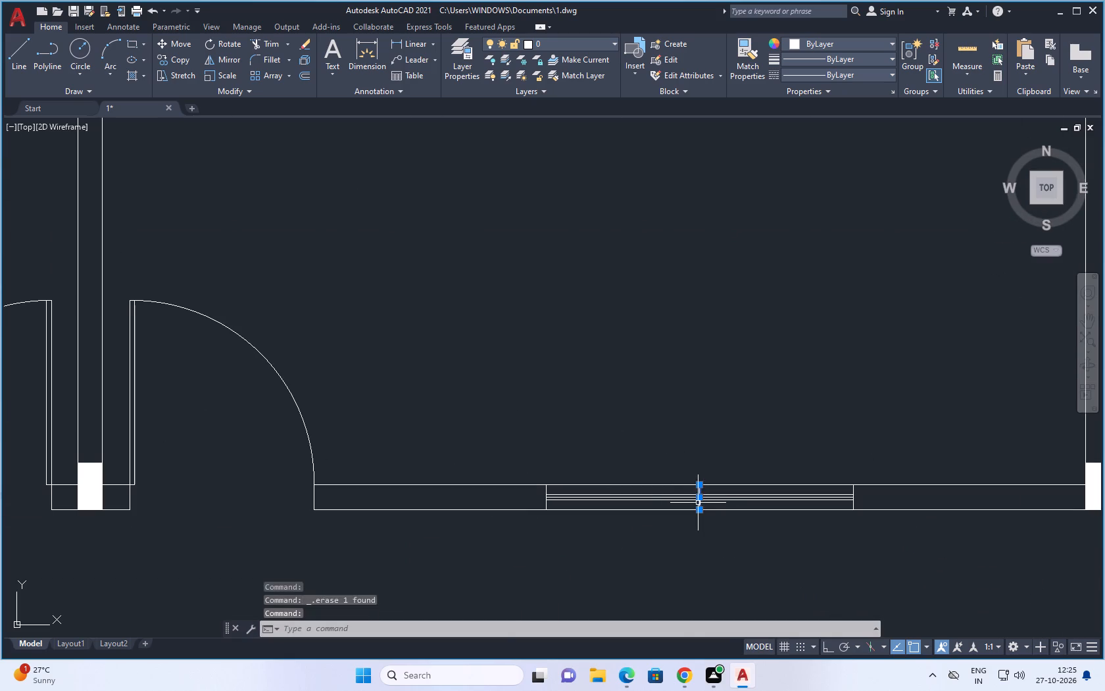
{"action": "key", "text": "Delete"}
{"action": "scroll", "coordinate": [710, 498], "scroll_direction": "up", "scroll_amount": 5}
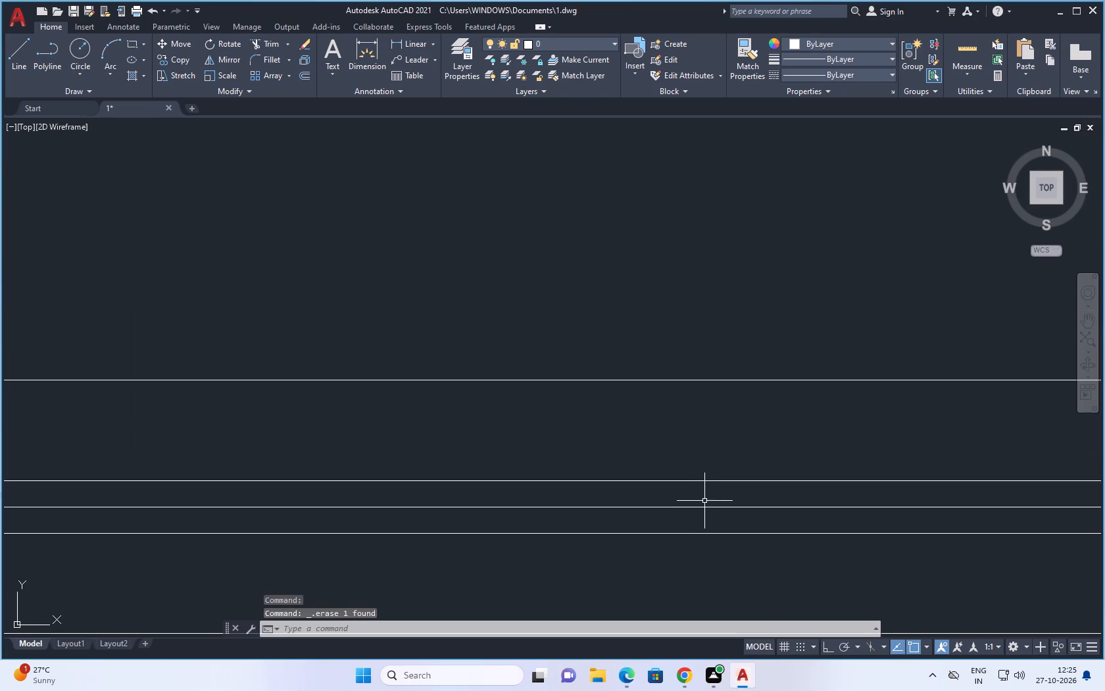
{"action": "left_click", "coordinate": [701, 507]}
{"action": "key", "text": "Delete"}
Erase the horizontal centerline and the midpoint line across the wall from the westernmost bedroom's south window.
{"action": "scroll", "coordinate": [835, 494], "scroll_direction": "down", "scroll_amount": 8}
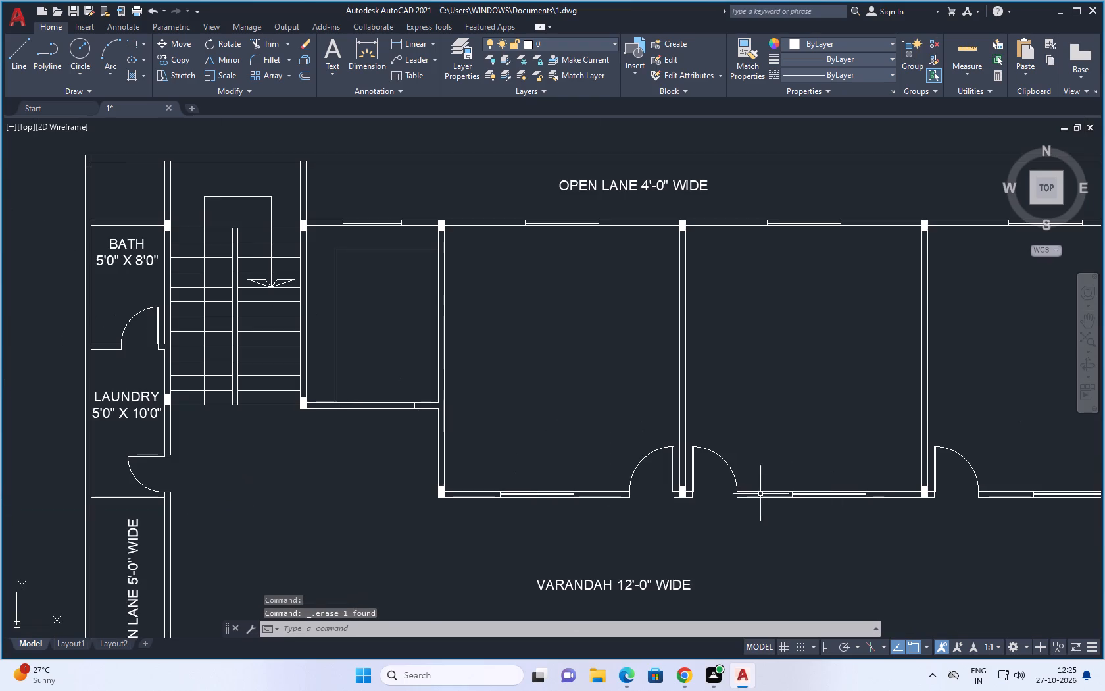
{"action": "scroll", "coordinate": [518, 494], "scroll_direction": "up", "scroll_amount": 7}
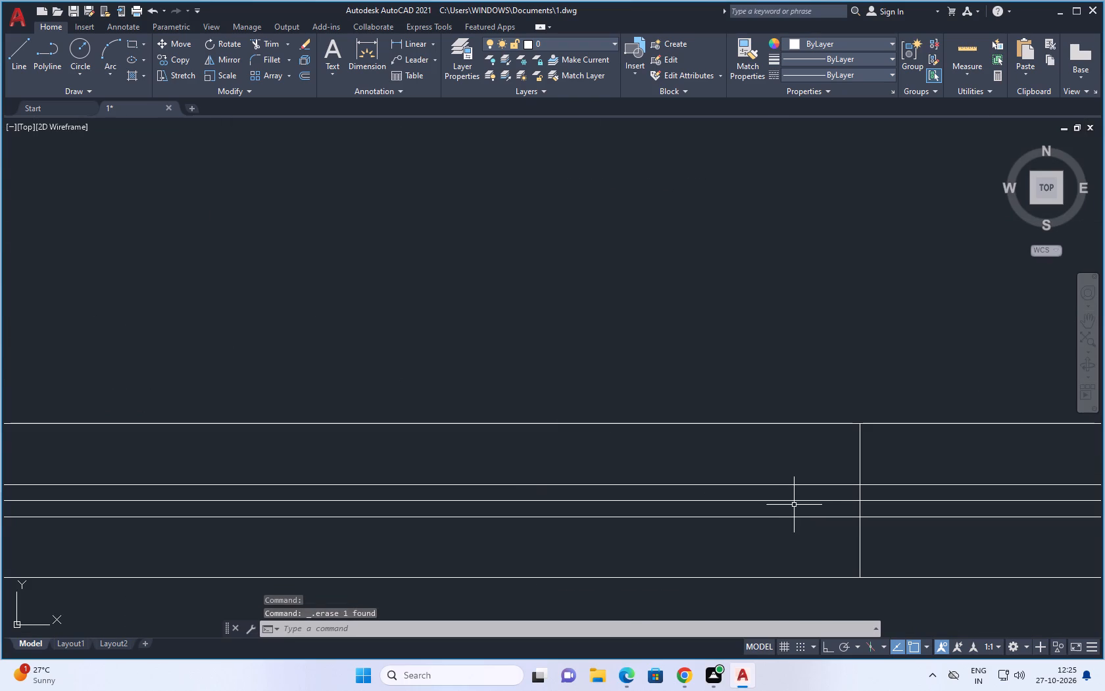
{"action": "left_click", "coordinate": [797, 501]}
{"action": "key", "text": "Delete"}
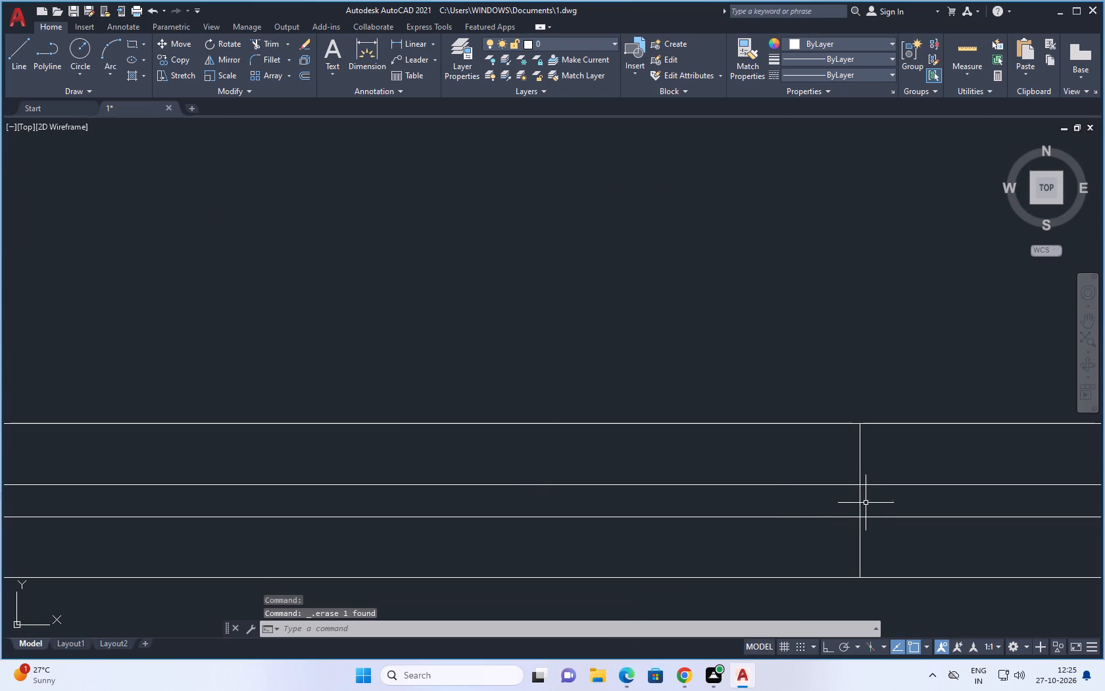
{"action": "left_click", "coordinate": [862, 503]}
{"action": "key", "text": "Delete"}
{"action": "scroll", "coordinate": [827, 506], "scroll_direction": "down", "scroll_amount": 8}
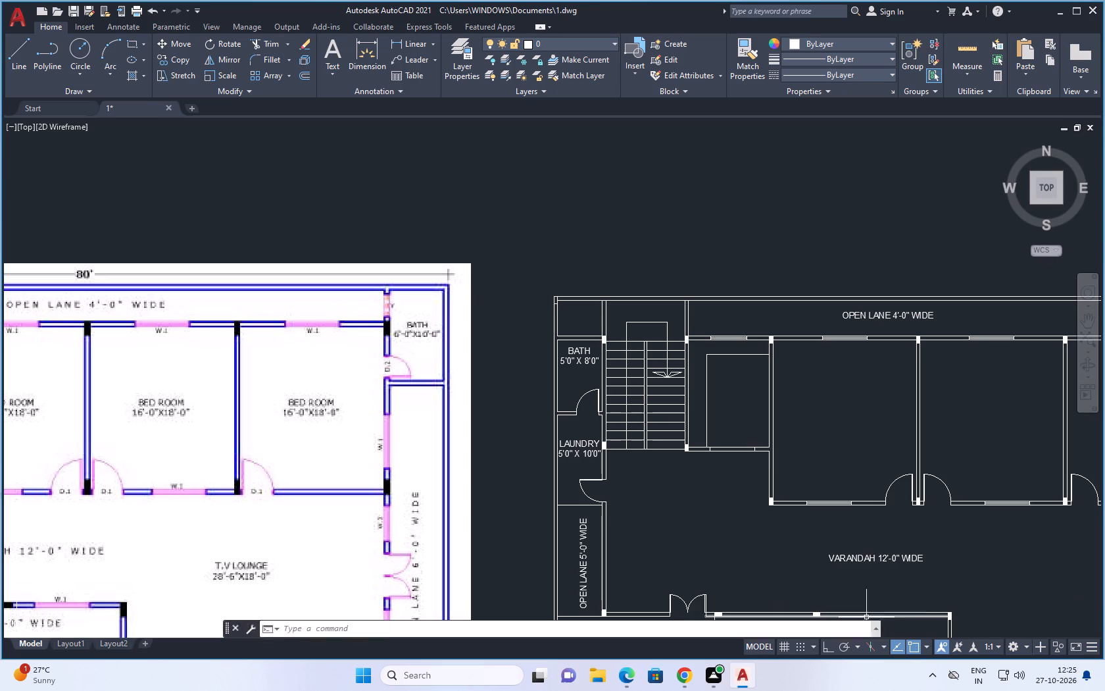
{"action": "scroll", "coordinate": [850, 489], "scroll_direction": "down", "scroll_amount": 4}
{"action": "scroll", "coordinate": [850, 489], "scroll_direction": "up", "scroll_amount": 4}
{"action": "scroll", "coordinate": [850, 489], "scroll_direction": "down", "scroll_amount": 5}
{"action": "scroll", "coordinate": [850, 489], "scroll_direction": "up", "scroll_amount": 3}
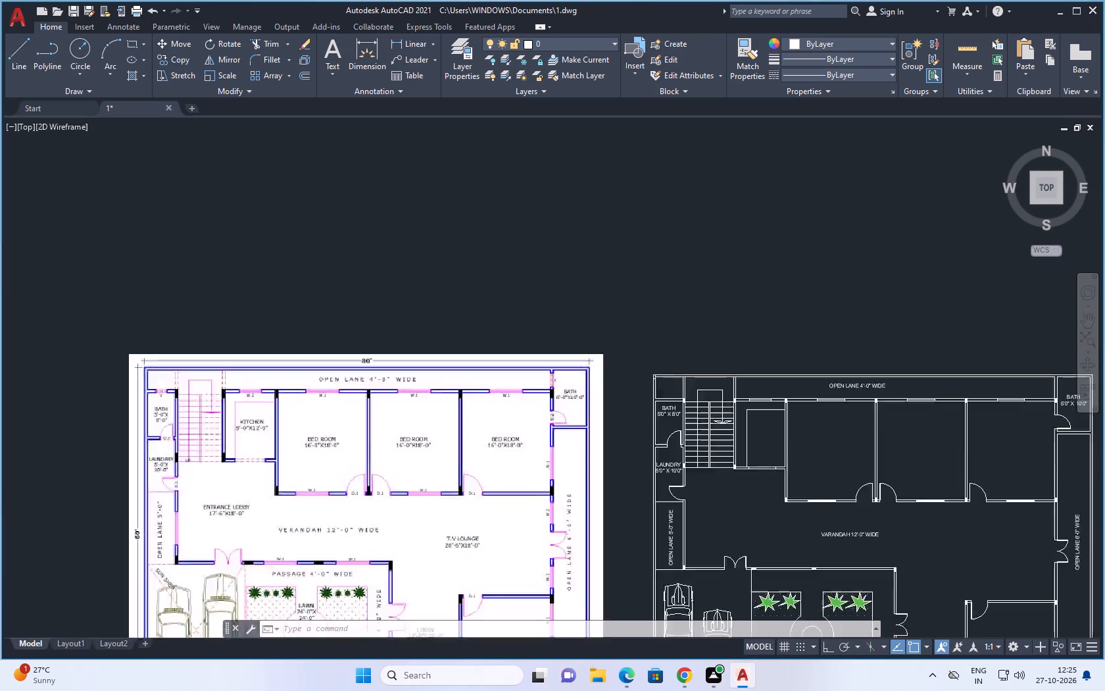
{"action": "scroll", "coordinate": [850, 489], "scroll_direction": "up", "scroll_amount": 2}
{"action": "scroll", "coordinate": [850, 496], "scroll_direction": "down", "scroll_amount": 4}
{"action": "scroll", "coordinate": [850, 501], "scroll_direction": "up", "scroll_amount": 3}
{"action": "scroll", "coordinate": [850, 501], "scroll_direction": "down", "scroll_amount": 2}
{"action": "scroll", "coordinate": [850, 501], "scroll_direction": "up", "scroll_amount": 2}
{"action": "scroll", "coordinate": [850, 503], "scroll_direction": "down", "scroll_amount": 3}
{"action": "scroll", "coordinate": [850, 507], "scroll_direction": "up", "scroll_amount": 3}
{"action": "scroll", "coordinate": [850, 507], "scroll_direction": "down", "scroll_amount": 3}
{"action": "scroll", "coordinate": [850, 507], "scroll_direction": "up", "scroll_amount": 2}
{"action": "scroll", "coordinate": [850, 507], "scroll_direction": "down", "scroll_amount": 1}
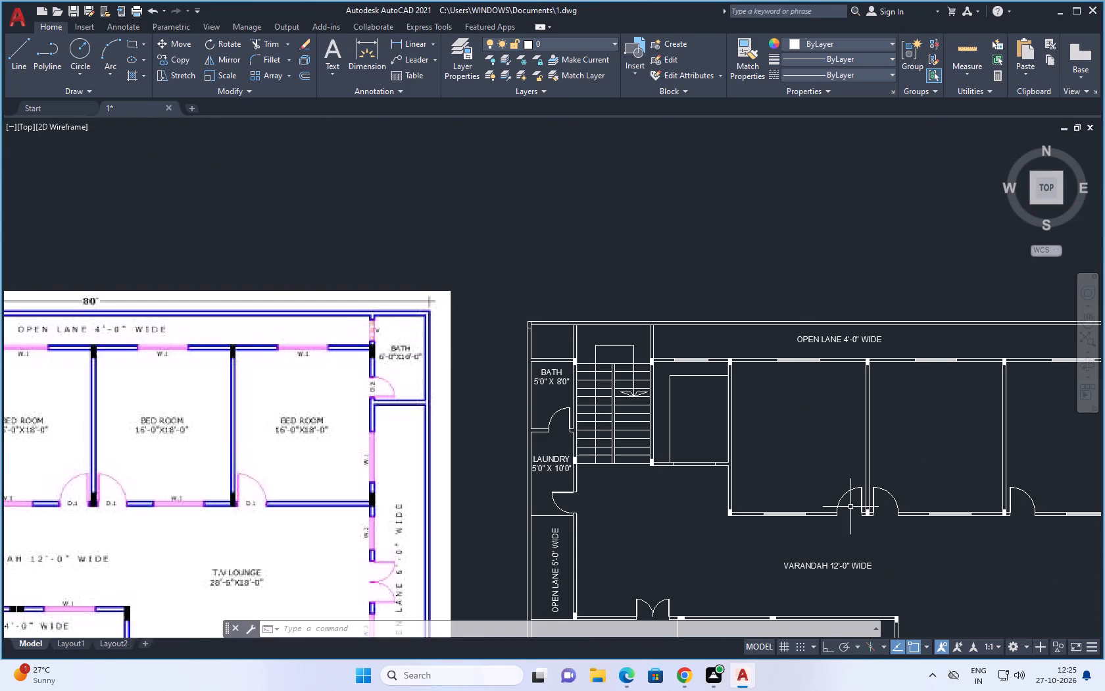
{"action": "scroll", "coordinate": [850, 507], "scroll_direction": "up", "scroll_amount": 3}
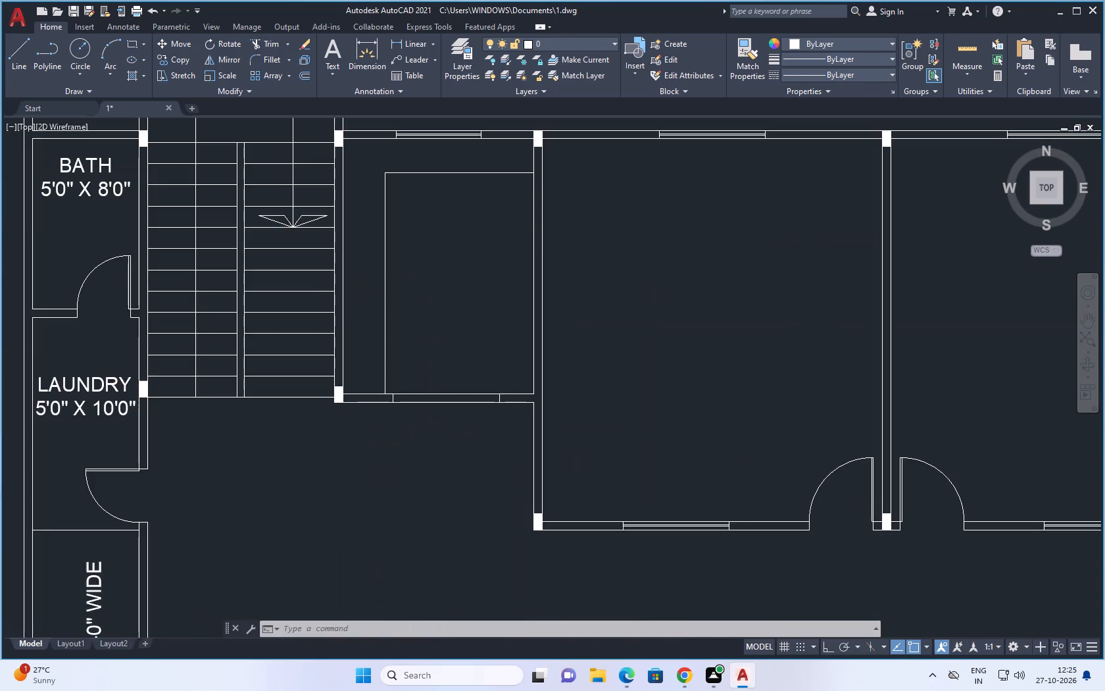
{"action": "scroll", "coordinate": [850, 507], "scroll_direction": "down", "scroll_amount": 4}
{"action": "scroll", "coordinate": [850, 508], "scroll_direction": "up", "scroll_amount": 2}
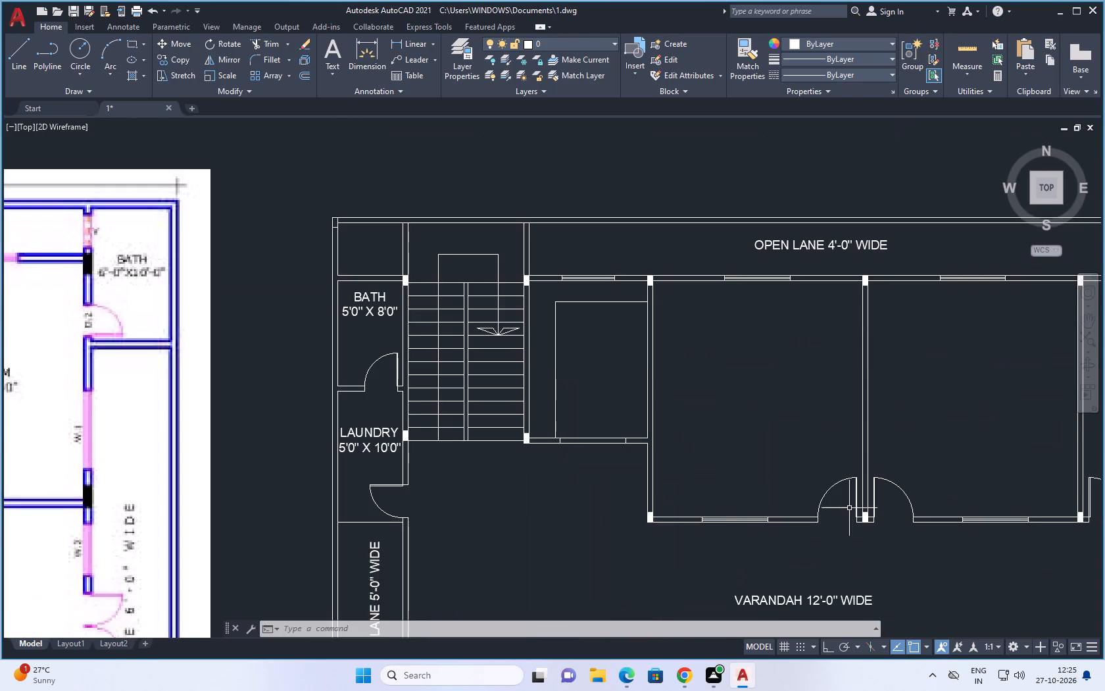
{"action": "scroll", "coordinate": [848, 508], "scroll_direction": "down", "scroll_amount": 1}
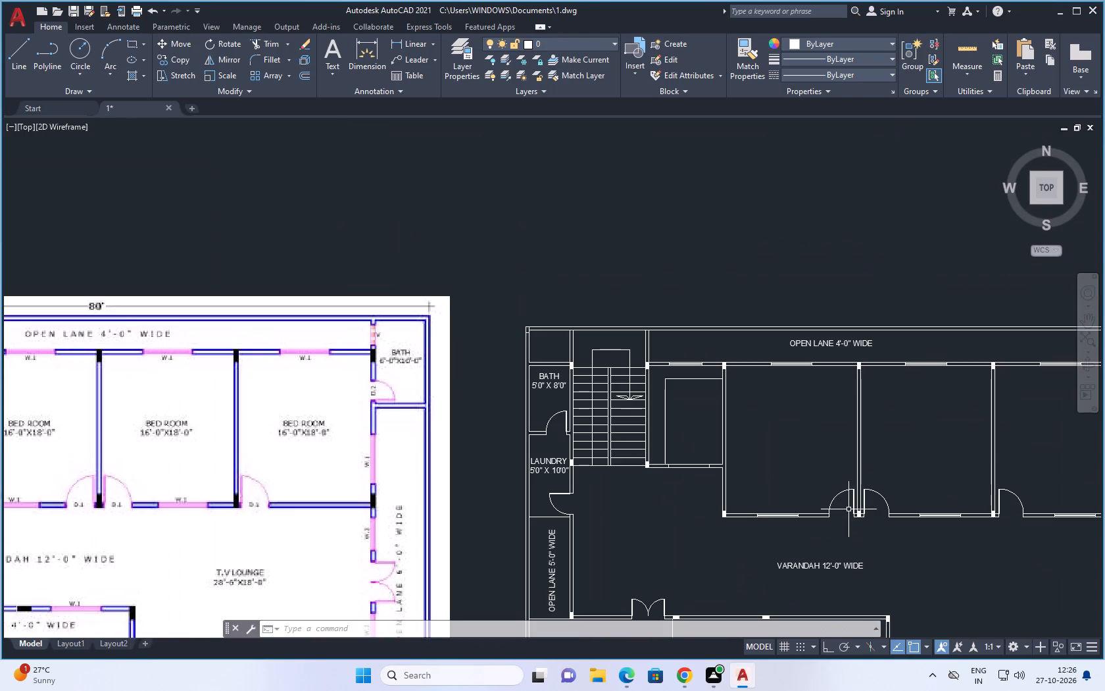
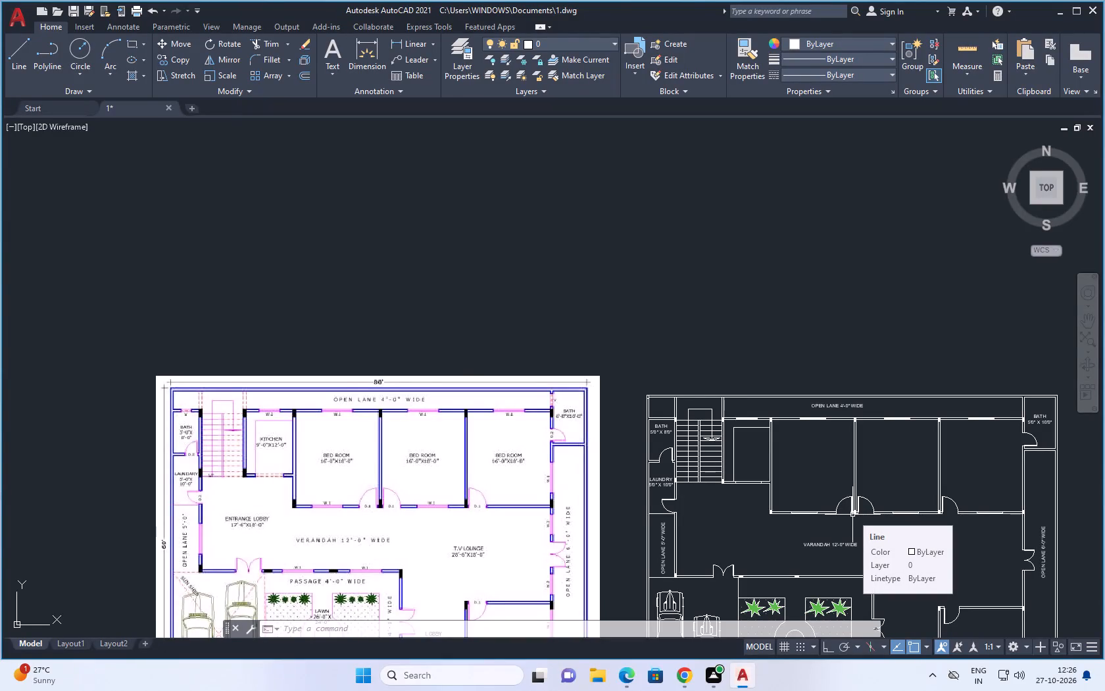
Examine the drawn floor plan against the reference ground floor plan image.
{"action": "scroll", "coordinate": [852, 515], "scroll_direction": "up", "scroll_amount": 3}
{"action": "scroll", "coordinate": [852, 515], "scroll_direction": "down", "scroll_amount": 3}
{"action": "scroll", "coordinate": [852, 515], "scroll_direction": "up", "scroll_amount": 2}
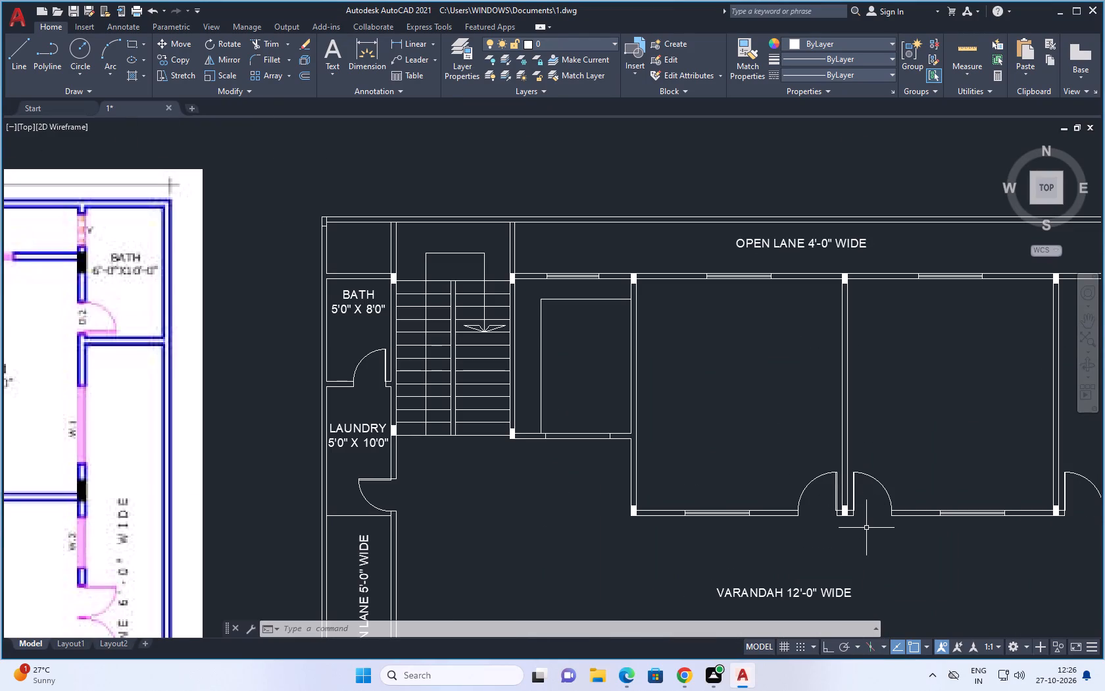
{"action": "scroll", "coordinate": [866, 528], "scroll_direction": "down", "scroll_amount": 2}
{"action": "scroll", "coordinate": [866, 528], "scroll_direction": "up", "scroll_amount": 2}
{"action": "scroll", "coordinate": [866, 528], "scroll_direction": "down", "scroll_amount": 2}
{"action": "scroll", "coordinate": [866, 528], "scroll_direction": "up", "scroll_amount": 2}
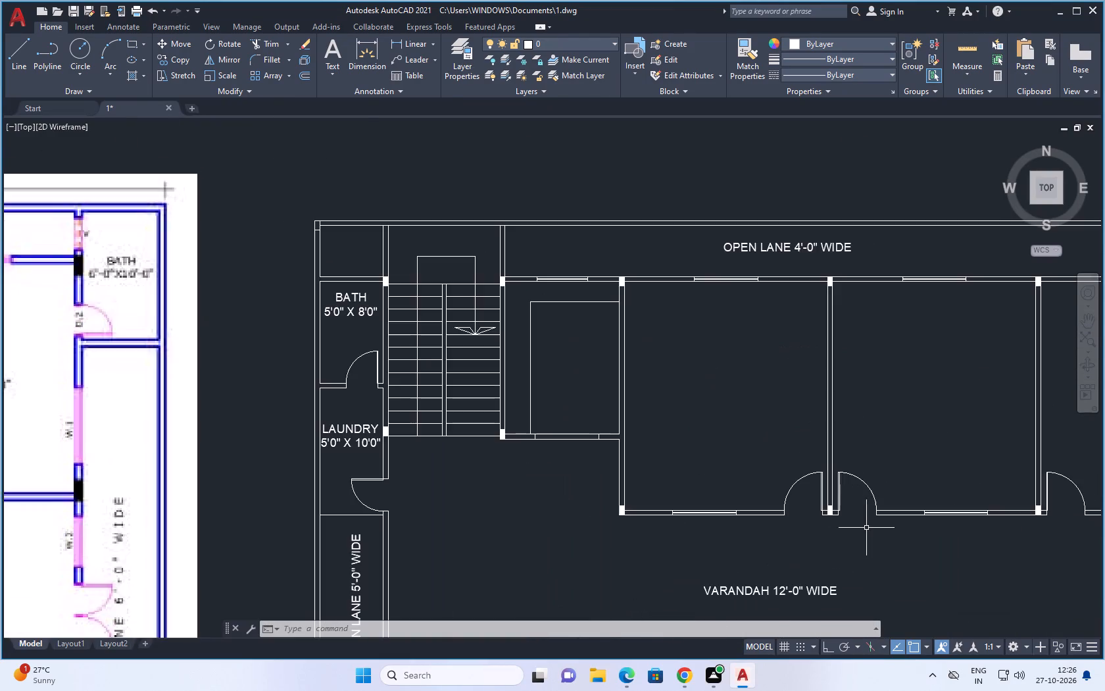
{"action": "scroll", "coordinate": [866, 528], "scroll_direction": "up", "scroll_amount": 1}
{"action": "scroll", "coordinate": [866, 528], "scroll_direction": "down", "scroll_amount": 7}
{"action": "scroll", "coordinate": [875, 551], "scroll_direction": "up", "scroll_amount": 2}
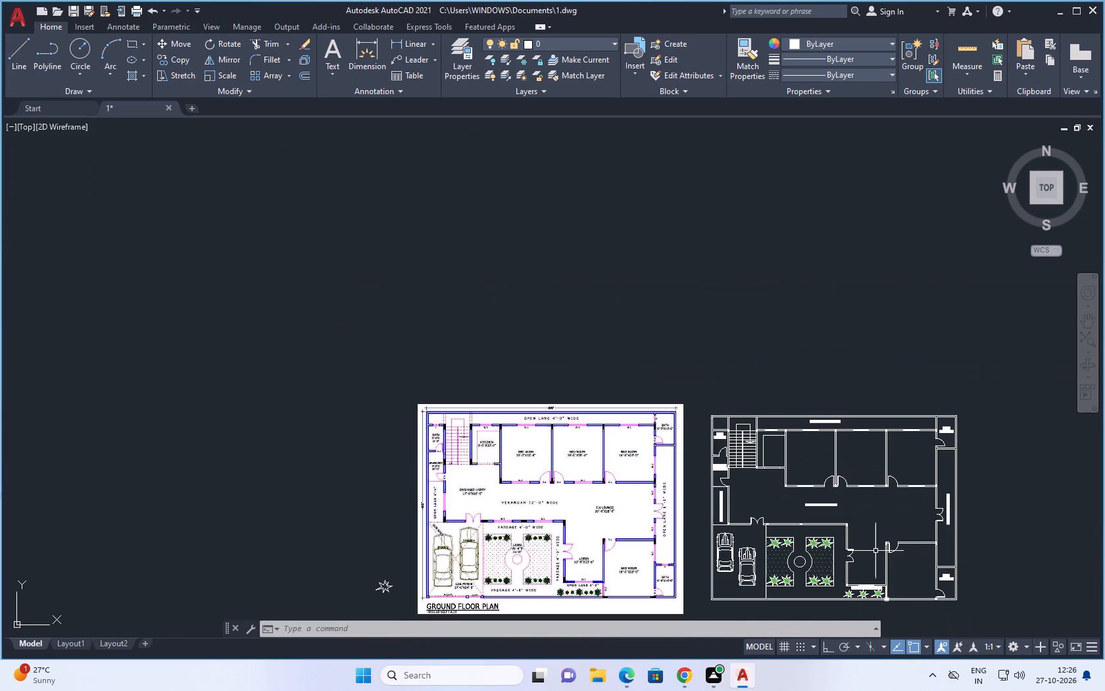
{"action": "scroll", "coordinate": [875, 551], "scroll_direction": "up", "scroll_amount": 1}
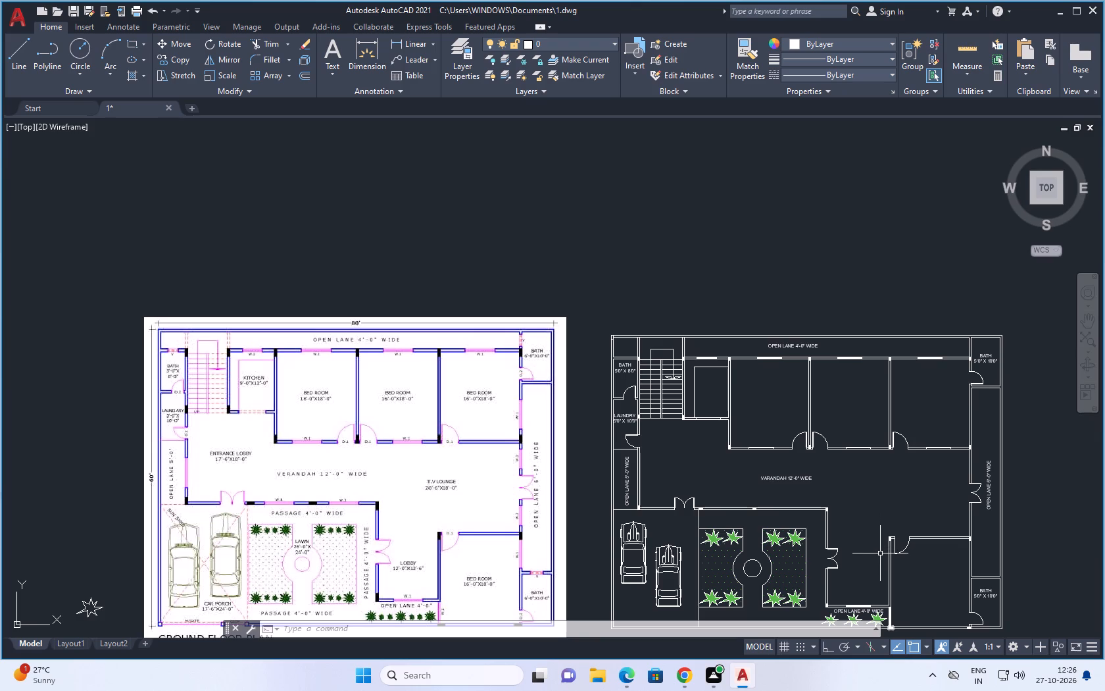
{"action": "scroll", "coordinate": [880, 555], "scroll_direction": "down", "scroll_amount": 1}
{"action": "scroll", "coordinate": [880, 555], "scroll_direction": "up", "scroll_amount": 1}
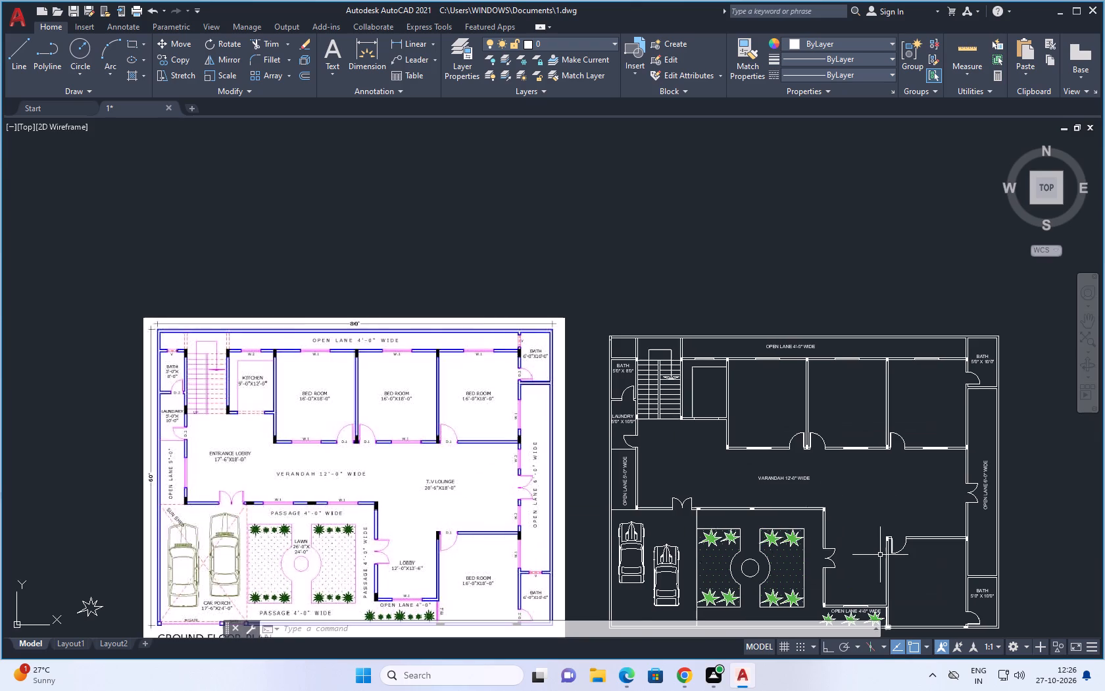
{"action": "scroll", "coordinate": [880, 555], "scroll_direction": "up", "scroll_amount": 1}
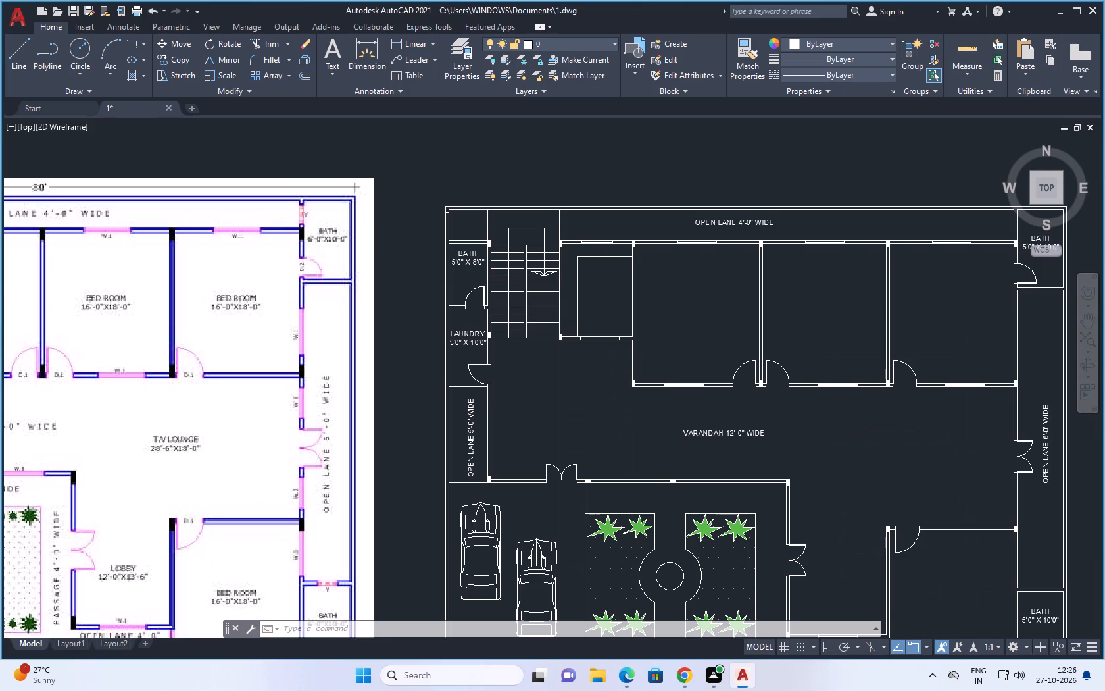
{"action": "scroll", "coordinate": [881, 553], "scroll_direction": "down", "scroll_amount": 1}
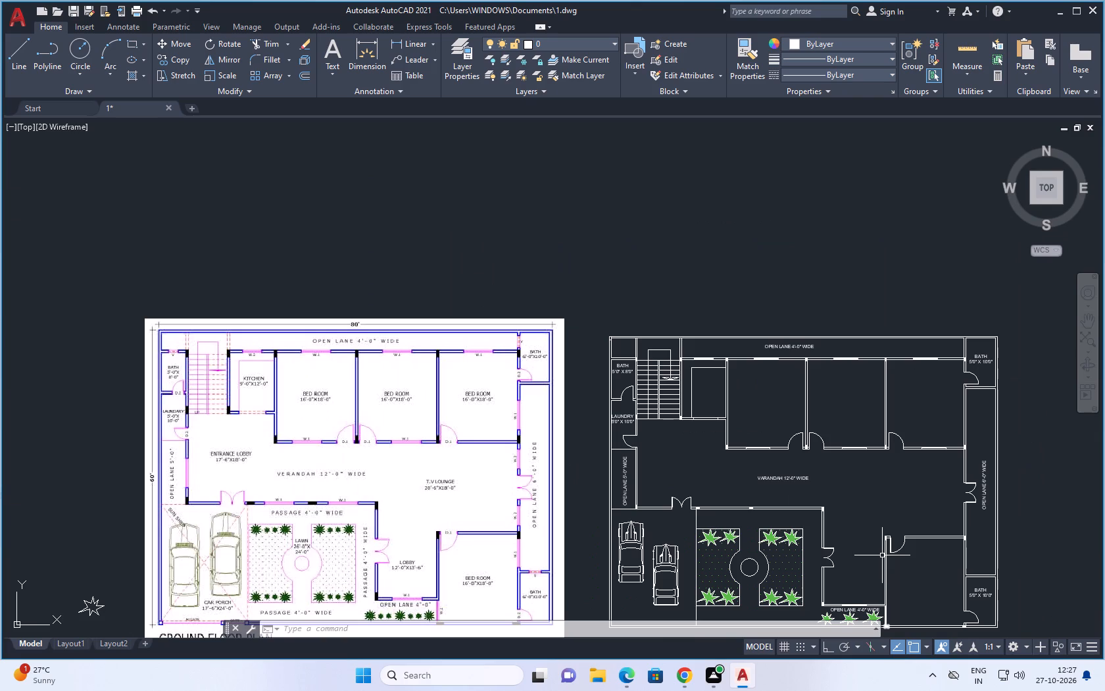
{"action": "scroll", "coordinate": [864, 501], "scroll_direction": "down", "scroll_amount": 1}
{"action": "scroll", "coordinate": [864, 506], "scroll_direction": "up", "scroll_amount": 1}
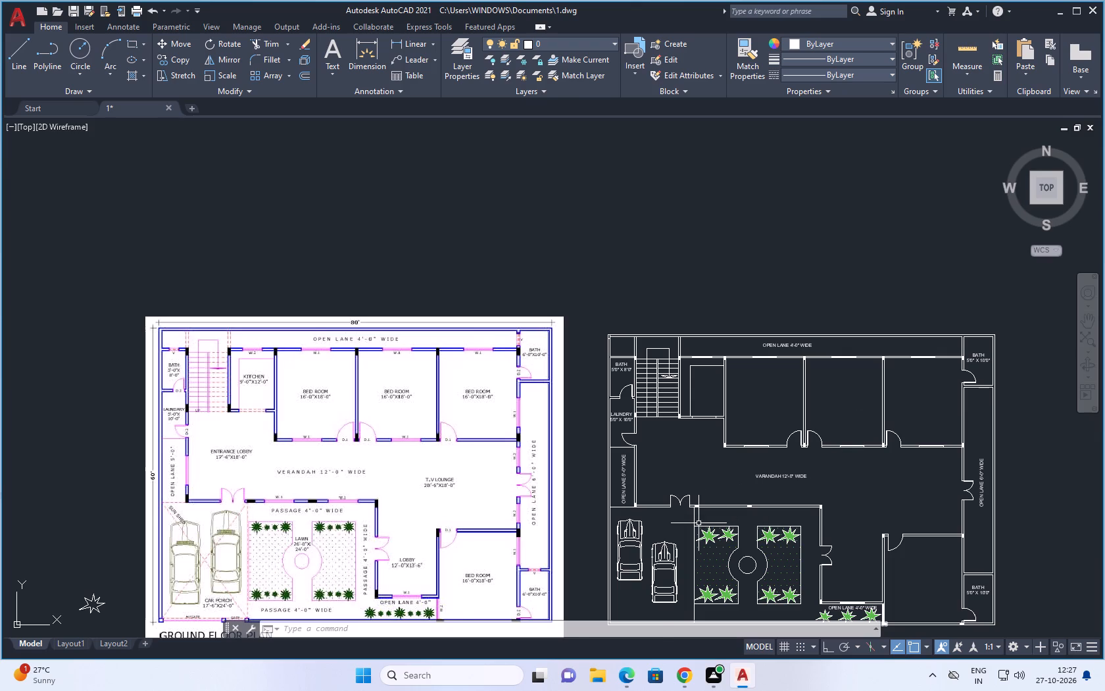
Break the lower line of the wall between varandah and lawn at the middle column's left face and the left column's right face.
{"action": "scroll", "coordinate": [699, 523], "scroll_direction": "up", "scroll_amount": 2}
{"action": "left_click", "coordinate": [735, 482]}
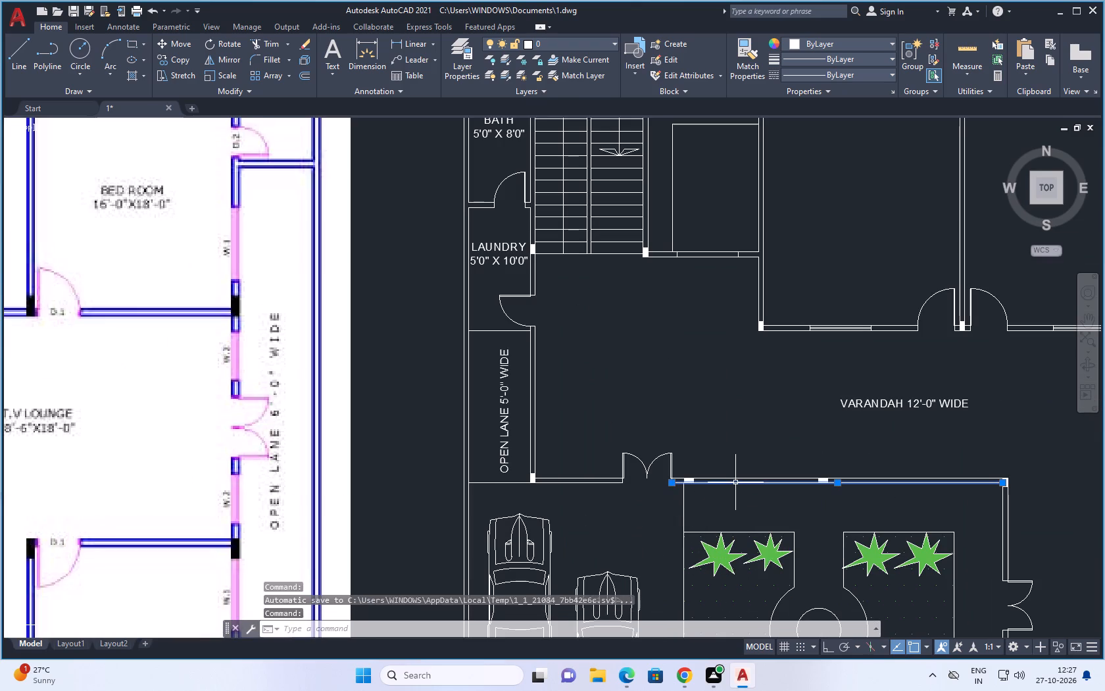
{"action": "key", "text": "Escape"}
{"action": "key", "text": "Escape"}
{"action": "key", "text": "Escape"}
{"action": "key", "text": "b"}
{"action": "key", "text": "r"}
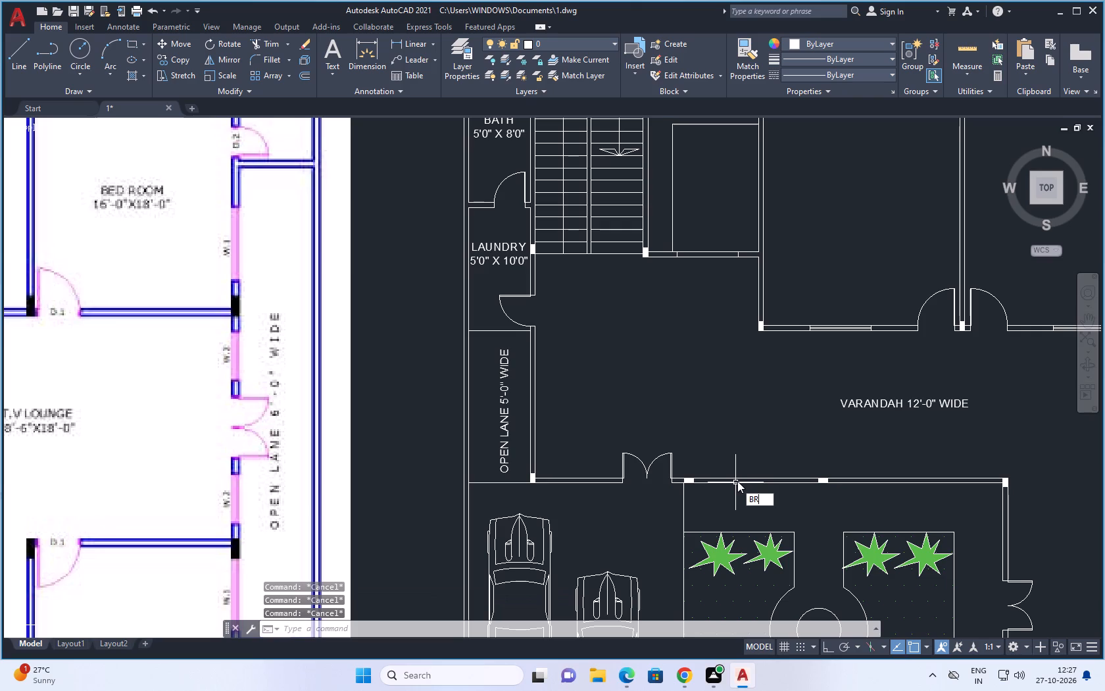
{"action": "left_click", "coordinate": [773, 526]}
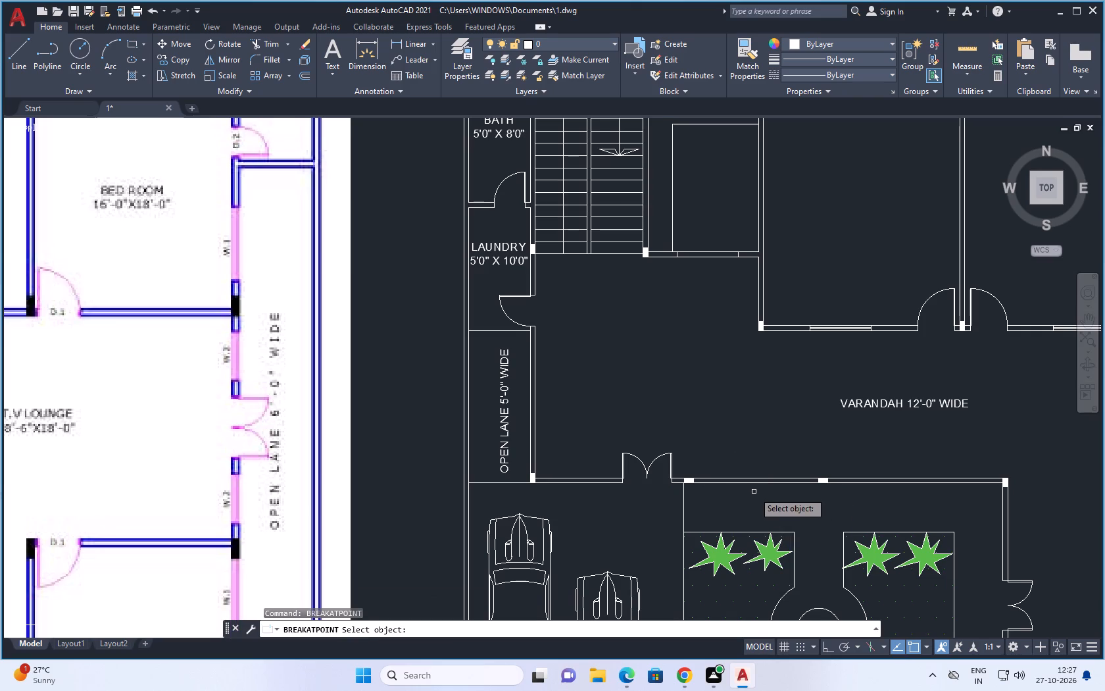
{"action": "left_click", "coordinate": [752, 484]}
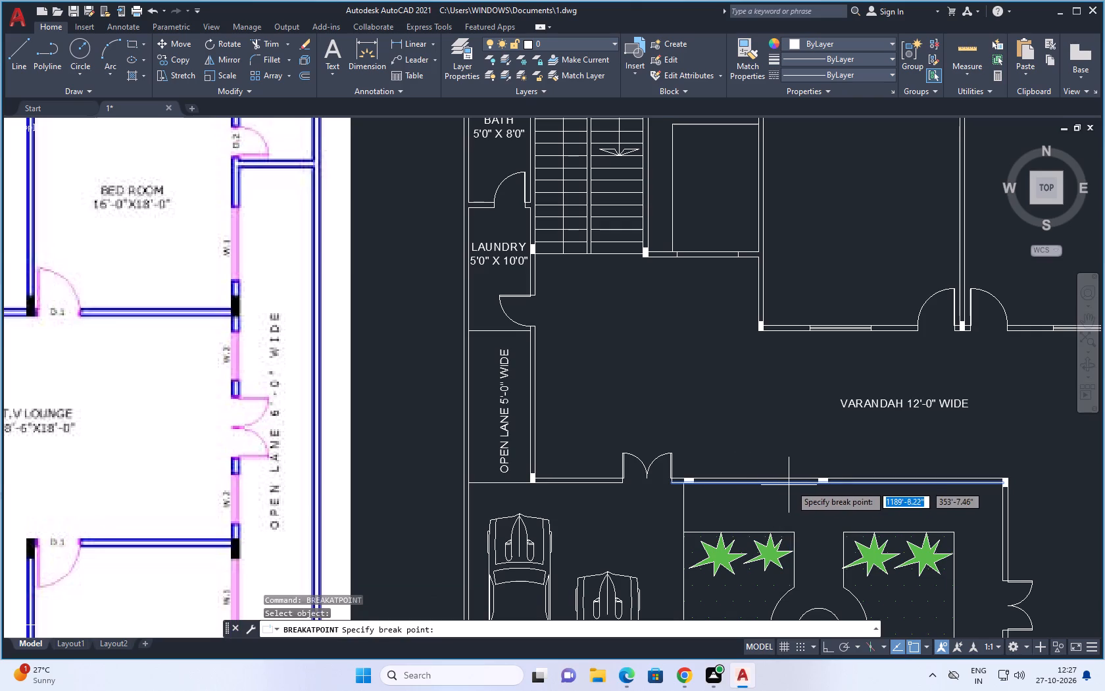
{"action": "scroll", "coordinate": [815, 490], "scroll_direction": "up", "scroll_amount": 4}
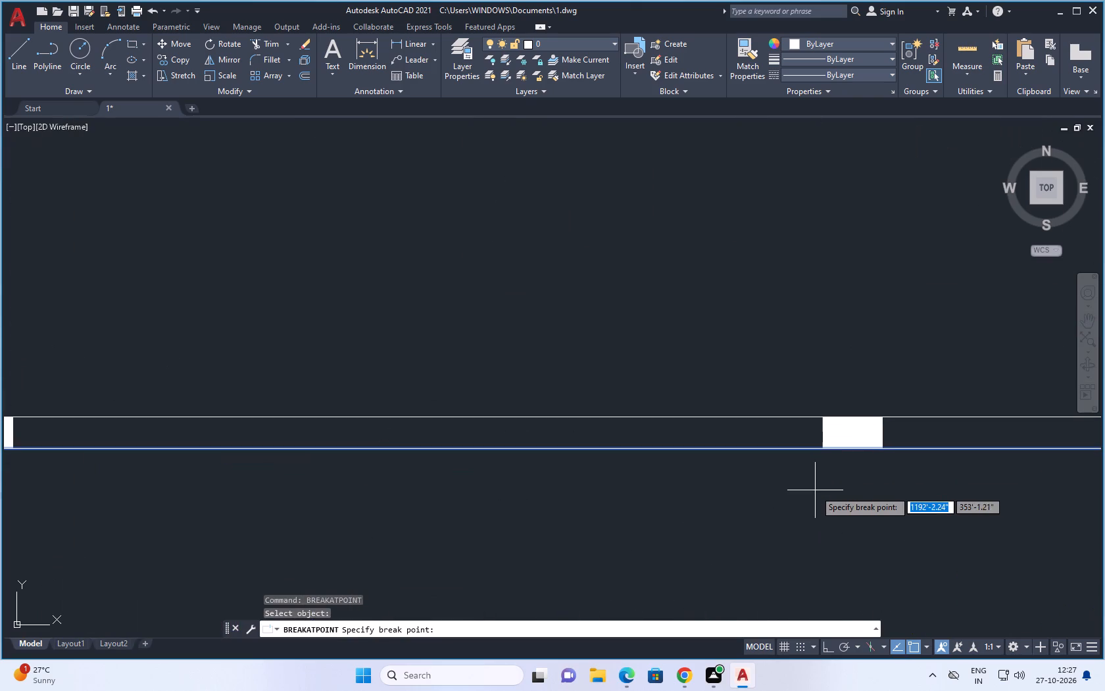
{"action": "left_click", "coordinate": [825, 446]}
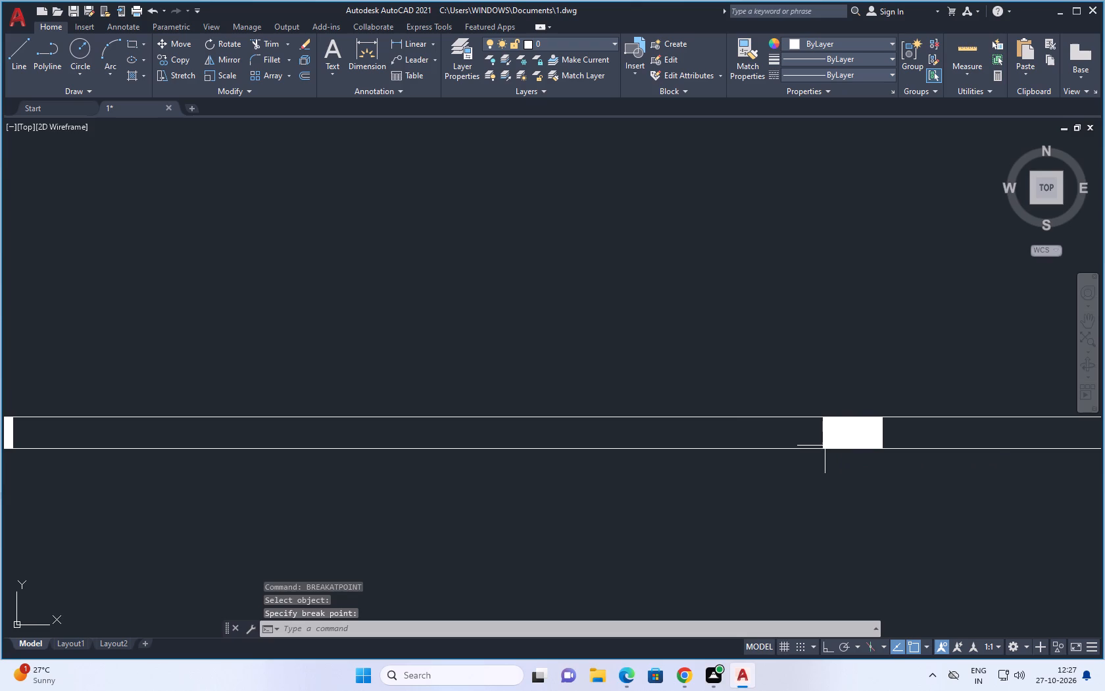
{"action": "key", "text": "space"}
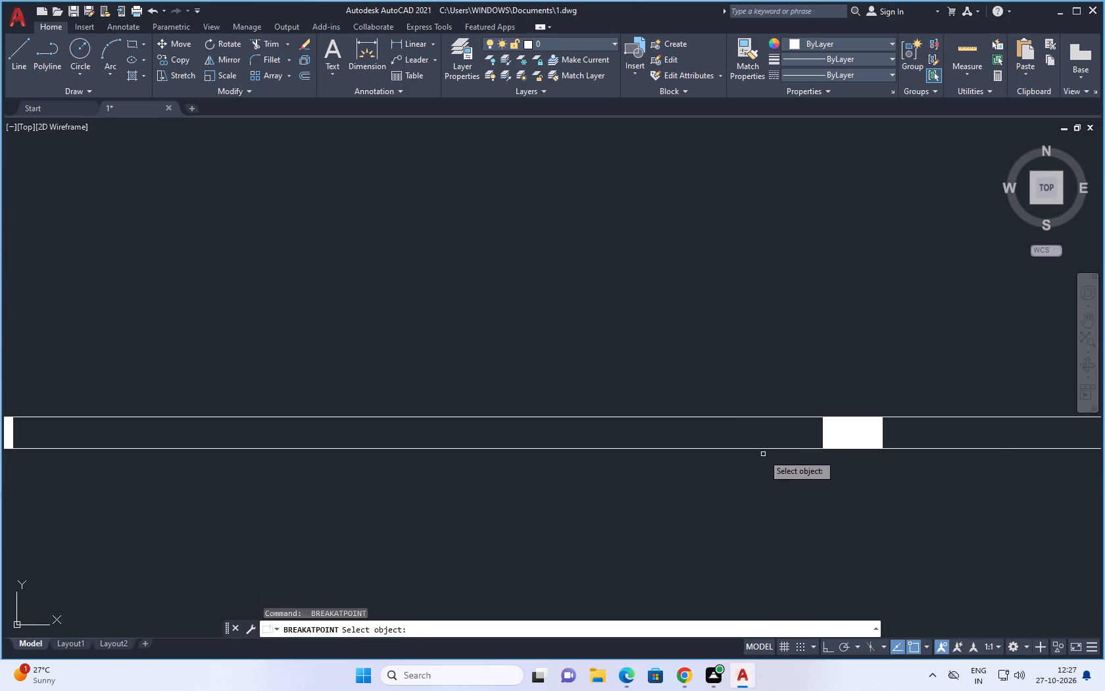
{"action": "left_click", "coordinate": [764, 449]}
{"action": "scroll", "coordinate": [782, 453], "scroll_direction": "down", "scroll_amount": 3}
{"action": "scroll", "coordinate": [589, 452], "scroll_direction": "up", "scroll_amount": 2}
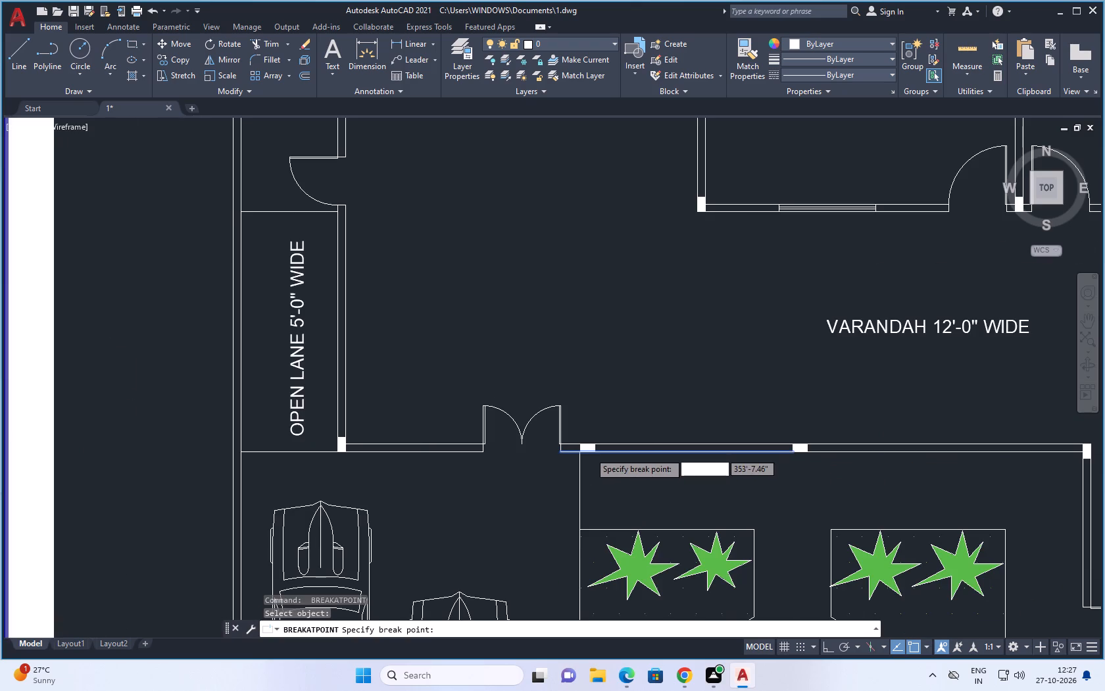
{"action": "scroll", "coordinate": [589, 452], "scroll_direction": "up", "scroll_amount": 2}
{"action": "left_click", "coordinate": [611, 461]}
{"action": "scroll", "coordinate": [613, 459], "scroll_direction": "down", "scroll_amount": 5}
Break the same lower wall line at the right face of the middle column.
{"action": "key", "text": "space"}
{"action": "left_click", "coordinate": [835, 459]}
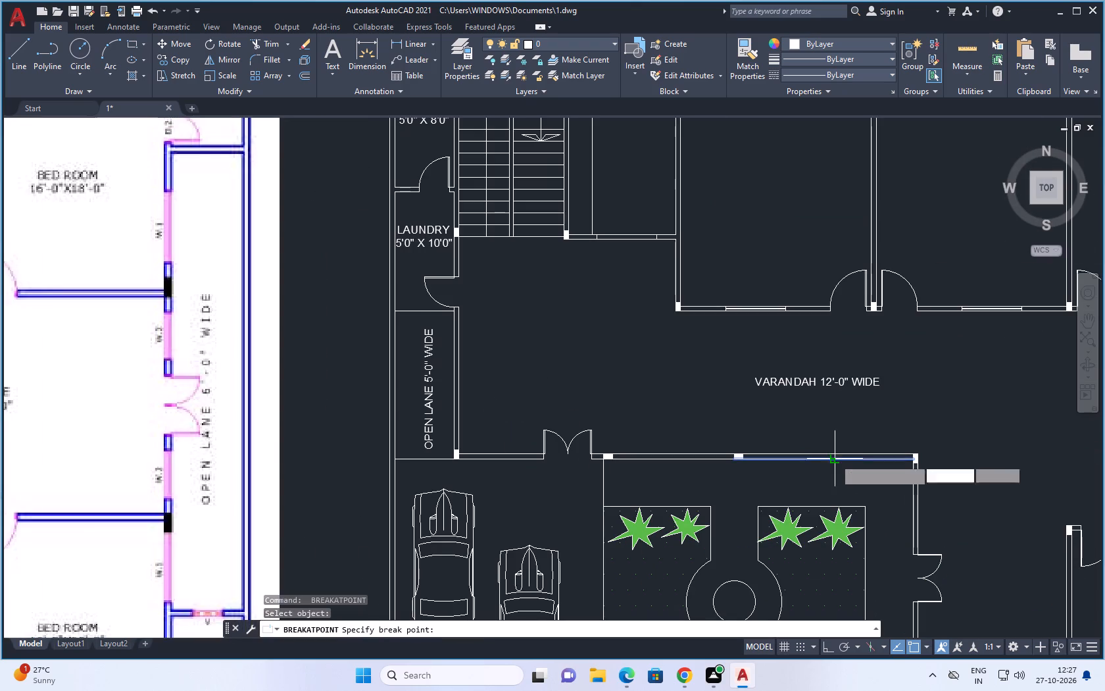
{"action": "scroll", "coordinate": [754, 459], "scroll_direction": "up", "scroll_amount": 4}
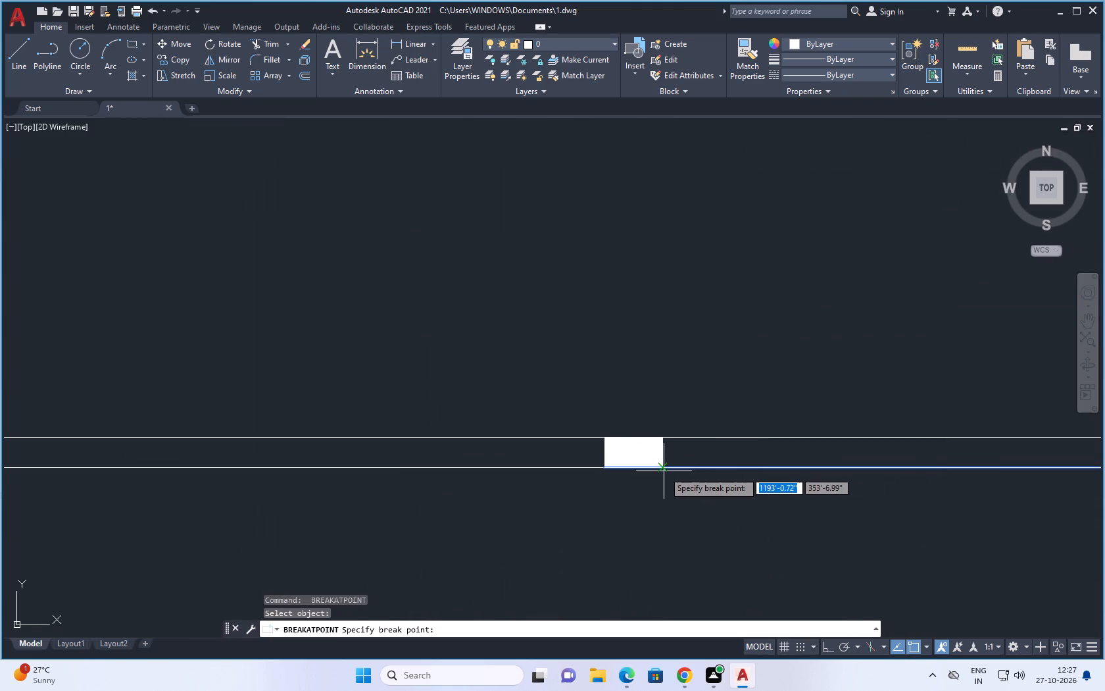
{"action": "left_click", "coordinate": [662, 470]}
{"action": "scroll", "coordinate": [662, 496], "scroll_direction": "down", "scroll_amount": 4}
{"action": "key", "text": "space"}
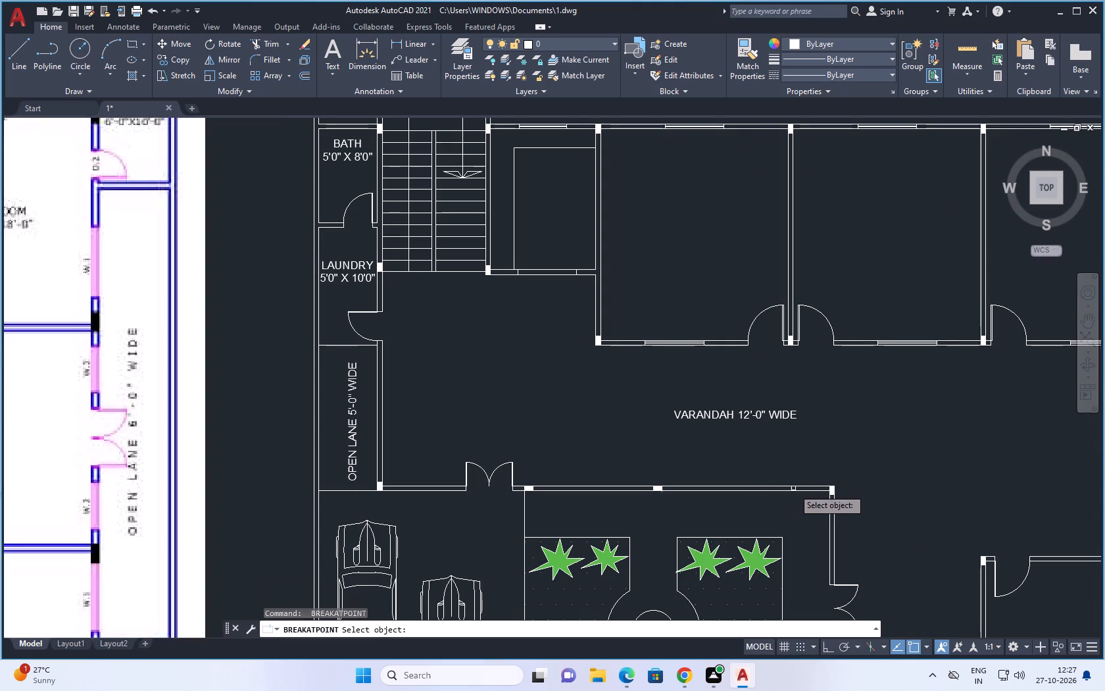
{"action": "key", "text": "Escape"}
{"action": "key", "text": "Escape"}
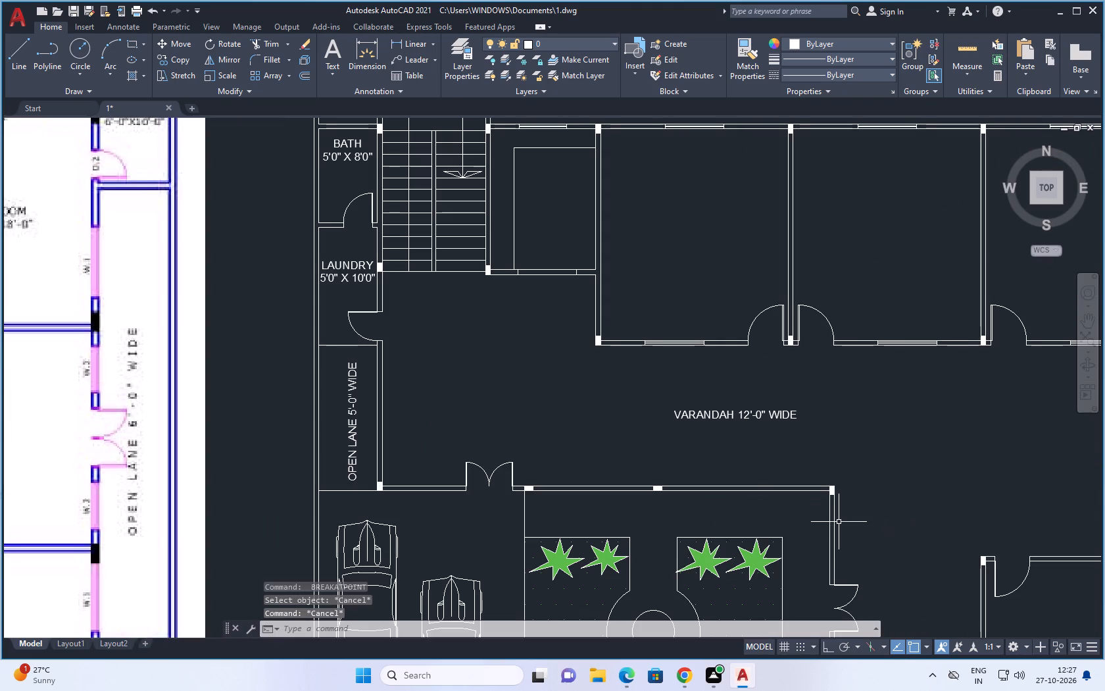
Draw a line across the wall thickness at the midpoint between the left and middle columns below the varandah.
{"action": "key", "text": "l"}
{"action": "key", "text": "space"}
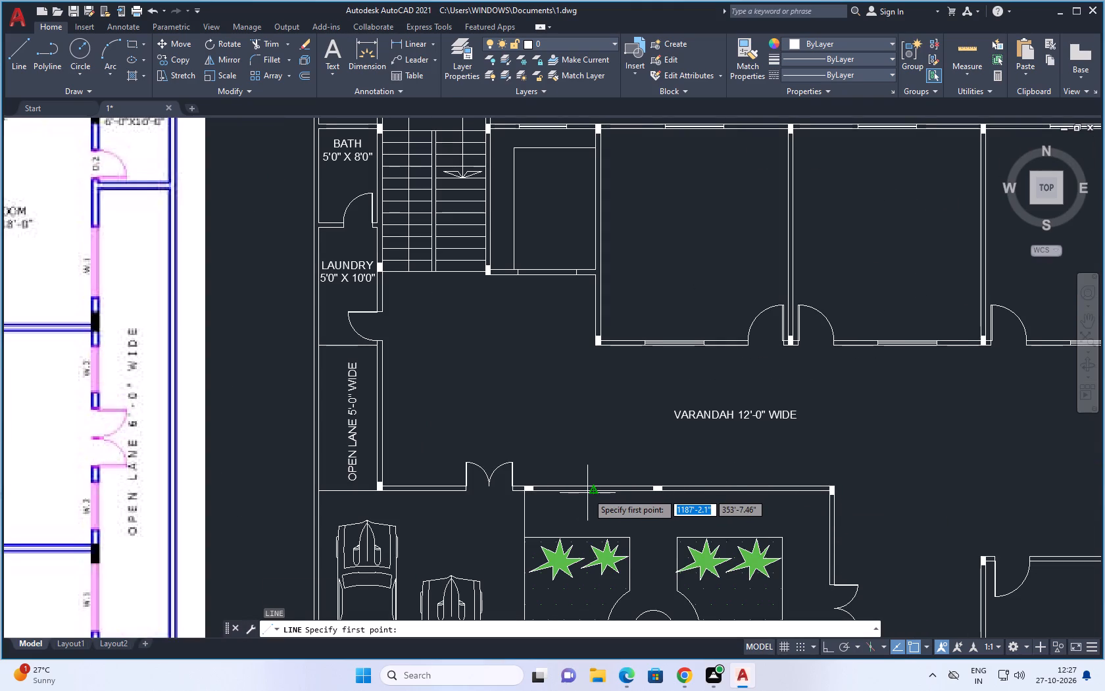
{"action": "left_click", "coordinate": [593, 493]}
{"action": "scroll", "coordinate": [593, 493], "scroll_direction": "up", "scroll_amount": 3}
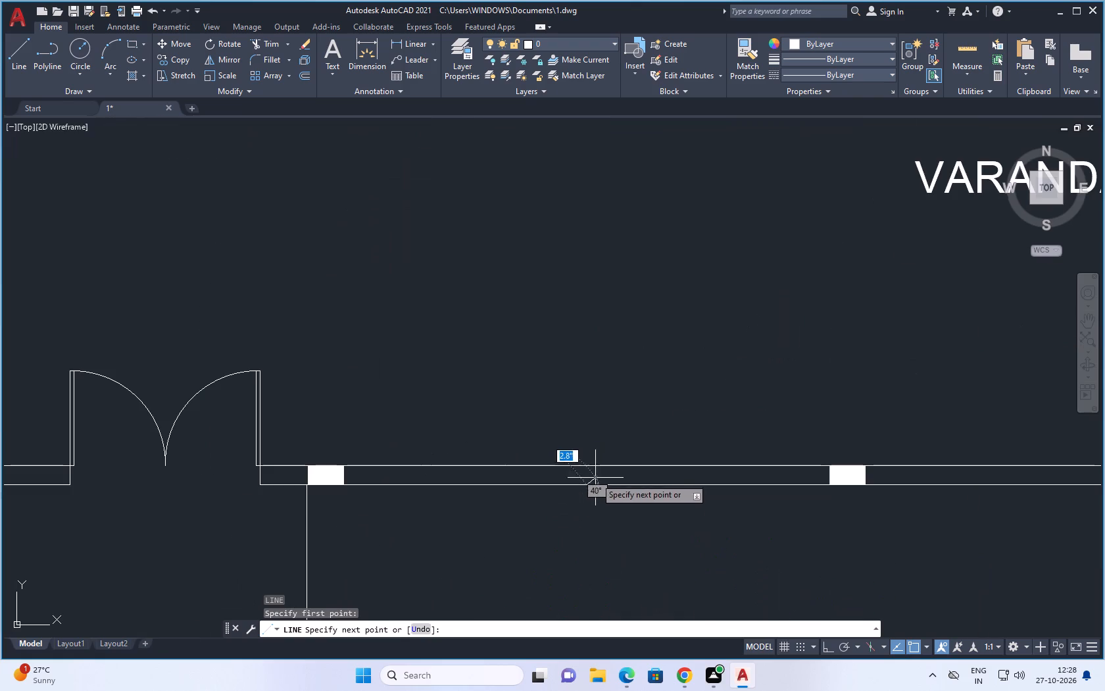
{"action": "left_click", "coordinate": [587, 463]}
{"action": "key", "text": "Escape"}
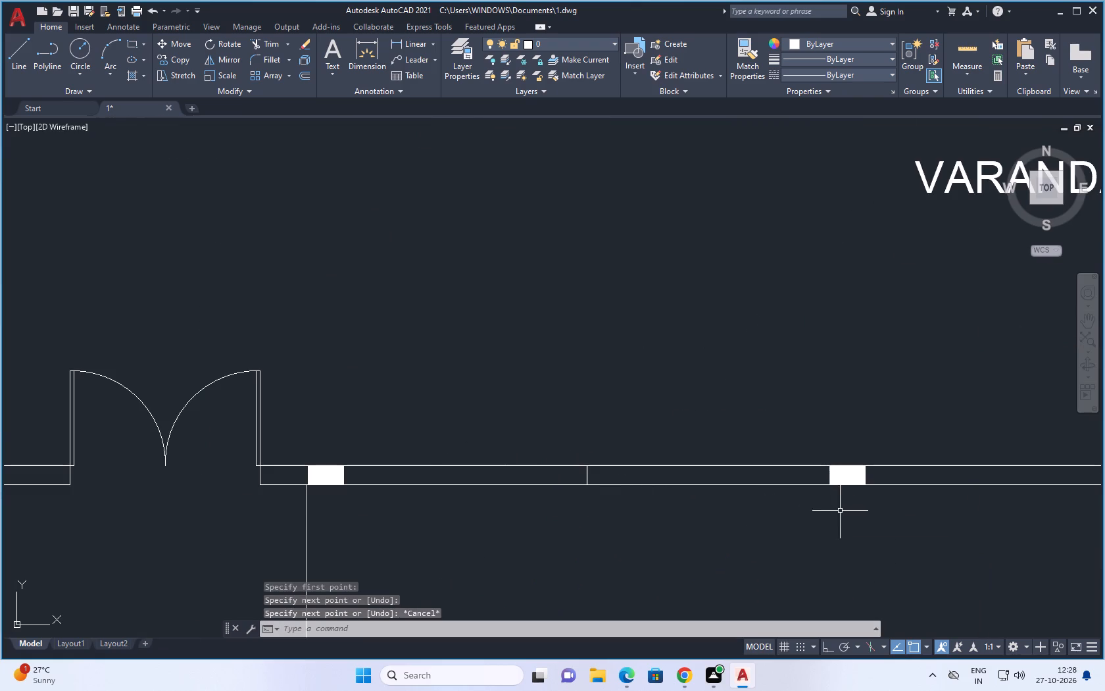
Draw a line across the wall thickness at the midpoint between the middle column and the right corner column.
{"action": "key", "text": "space"}
{"action": "scroll", "coordinate": [649, 488], "scroll_direction": "down", "scroll_amount": 2}
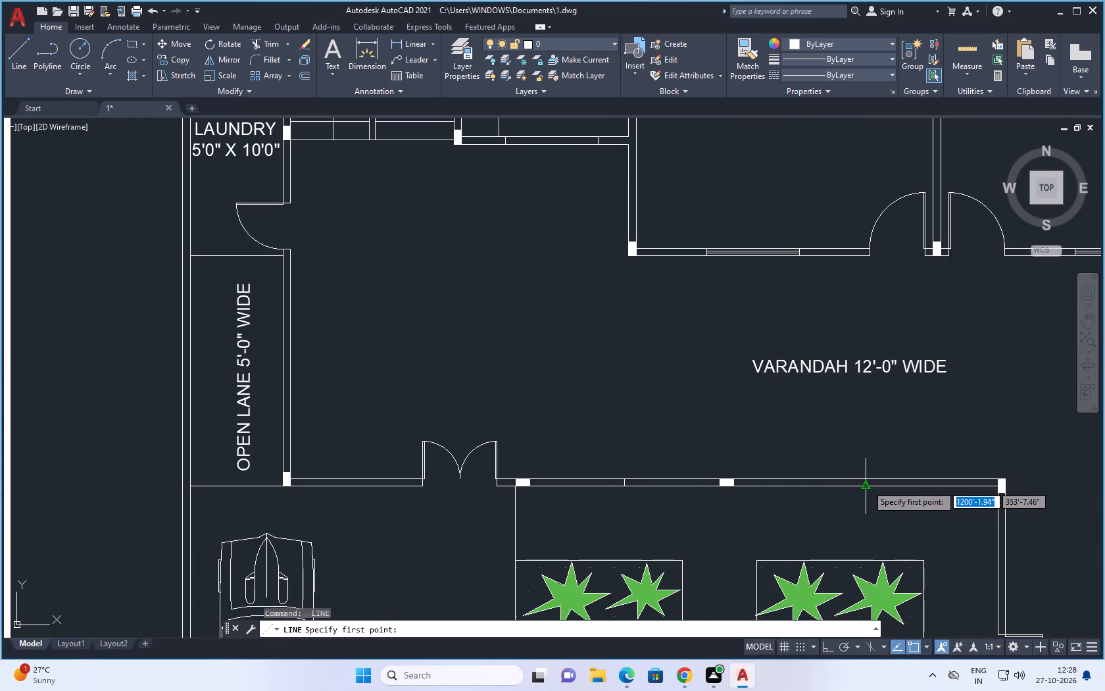
{"action": "left_click", "coordinate": [867, 485]}
{"action": "left_click", "coordinate": [868, 479]}
{"action": "key", "text": "space"}
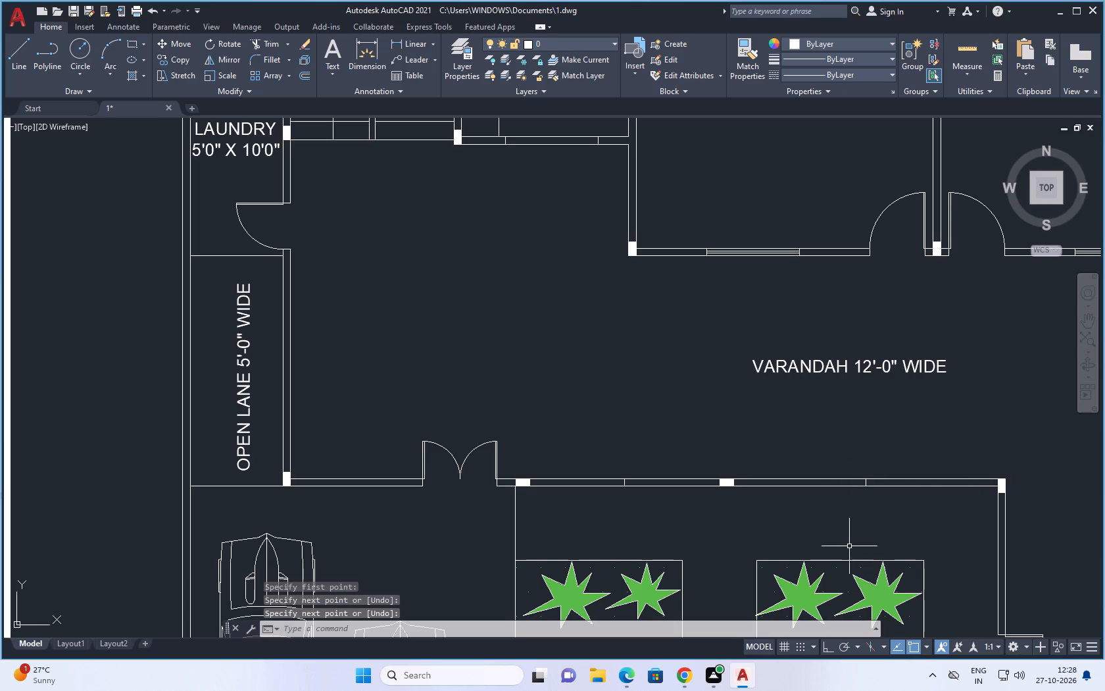
{"action": "key", "text": "Escape"}
{"action": "key", "text": "Escape"}
{"action": "key", "text": "Escape"}
{"action": "key", "text": "Escape"}
Offset the left bay's middle cross line 2.5' to both sides to mark the window edges.
{"action": "key", "text": "o"}
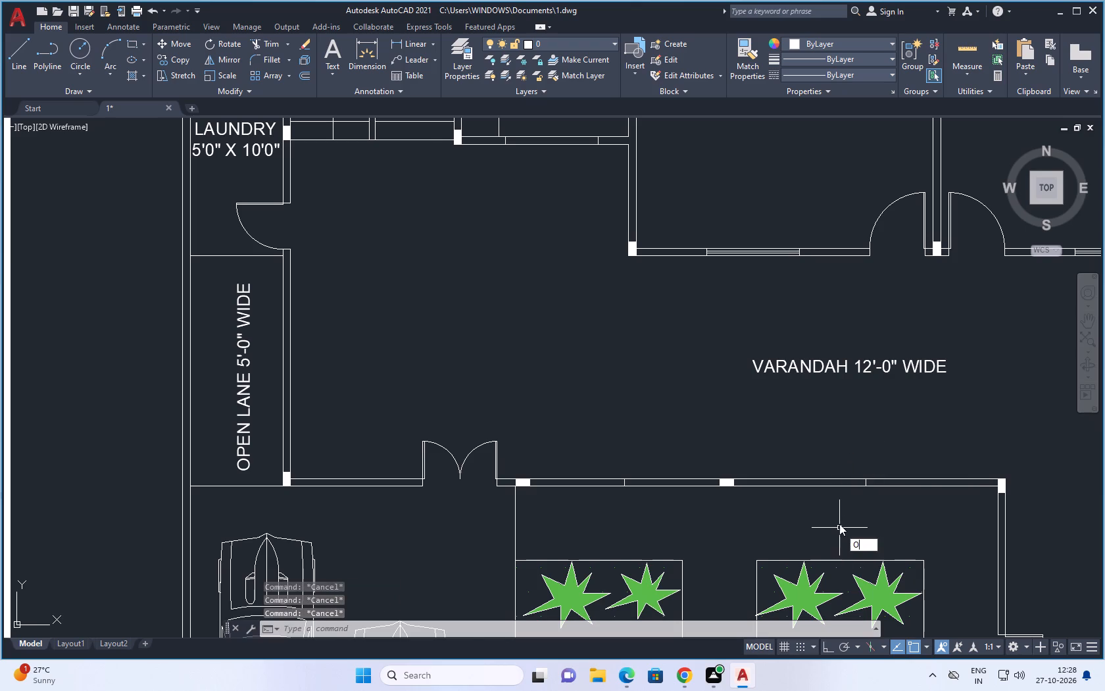
{"action": "key", "text": "space"}
{"action": "scroll", "coordinate": [839, 516], "scroll_direction": "down", "scroll_amount": 2}
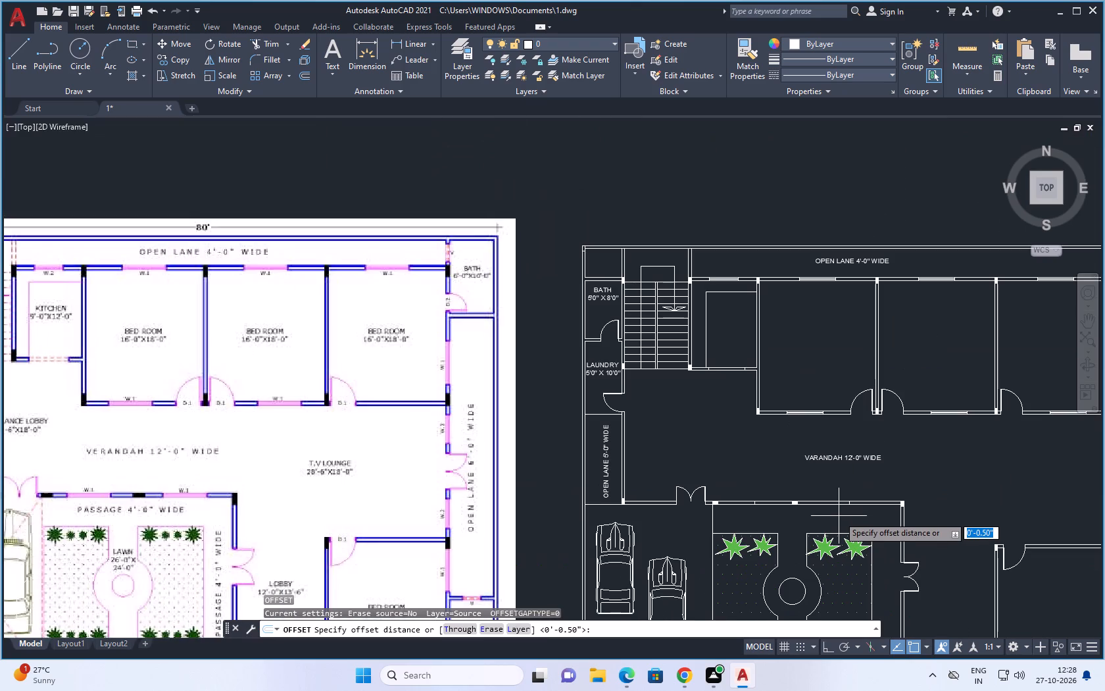
{"action": "key", "text": "2"}
{"action": "key", "text": "period"}
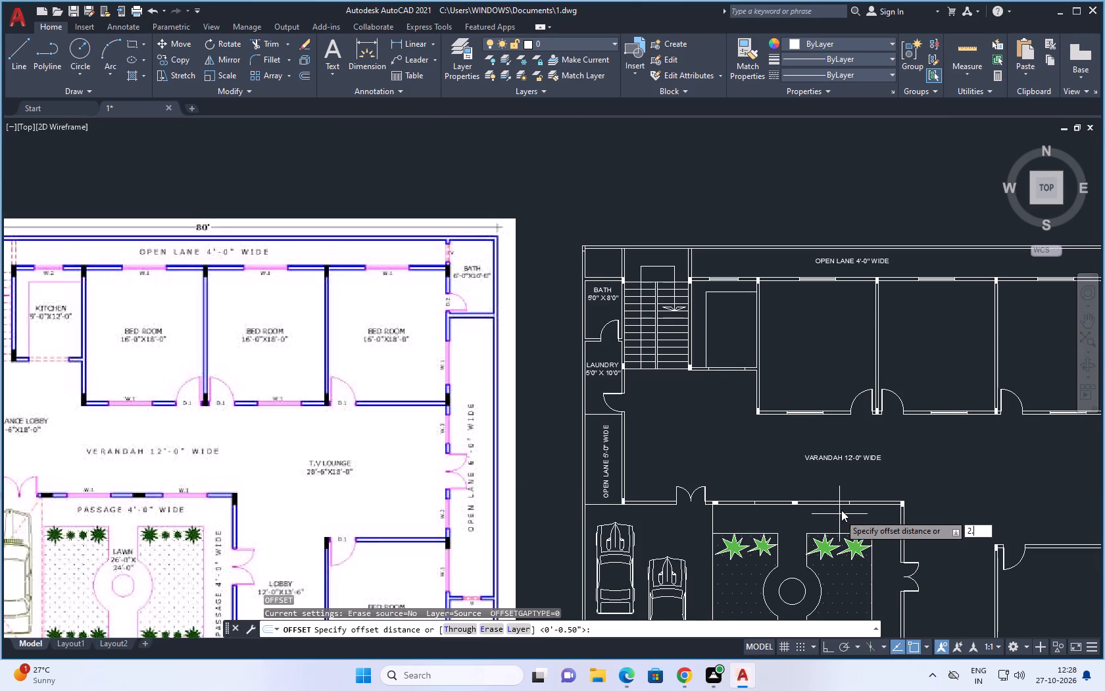
{"action": "type", "text": "5'"}
{"action": "key", "text": "space"}
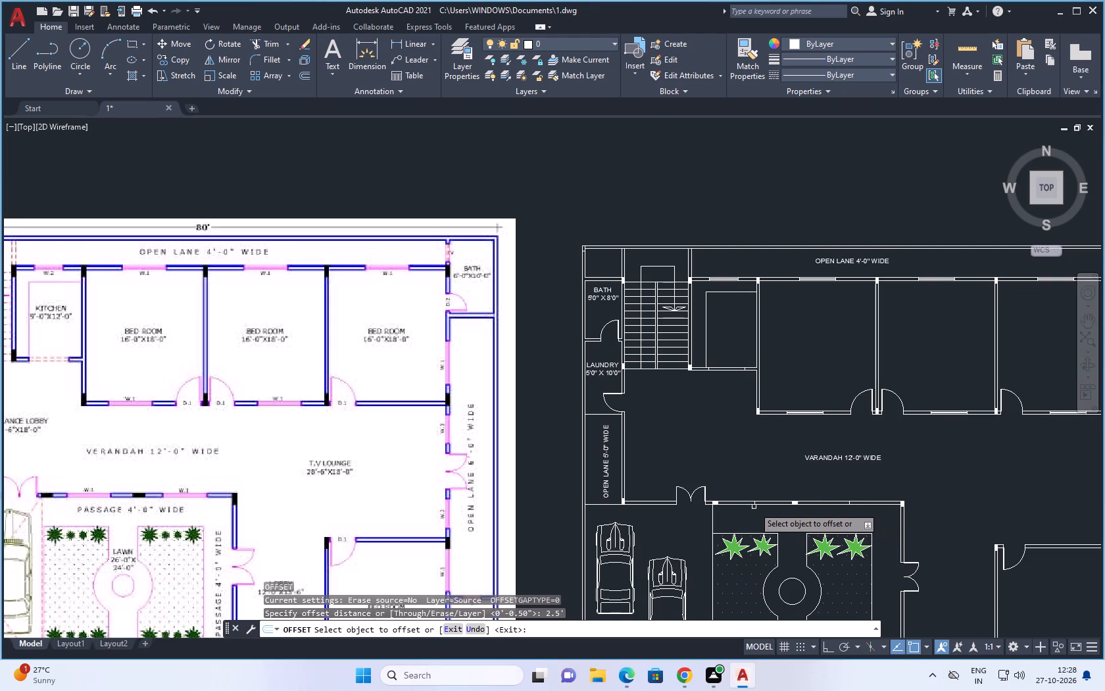
{"action": "scroll", "coordinate": [754, 506], "scroll_direction": "up", "scroll_amount": 4}
{"action": "left_click", "coordinate": [747, 495]}
{"action": "left_click", "coordinate": [707, 504]}
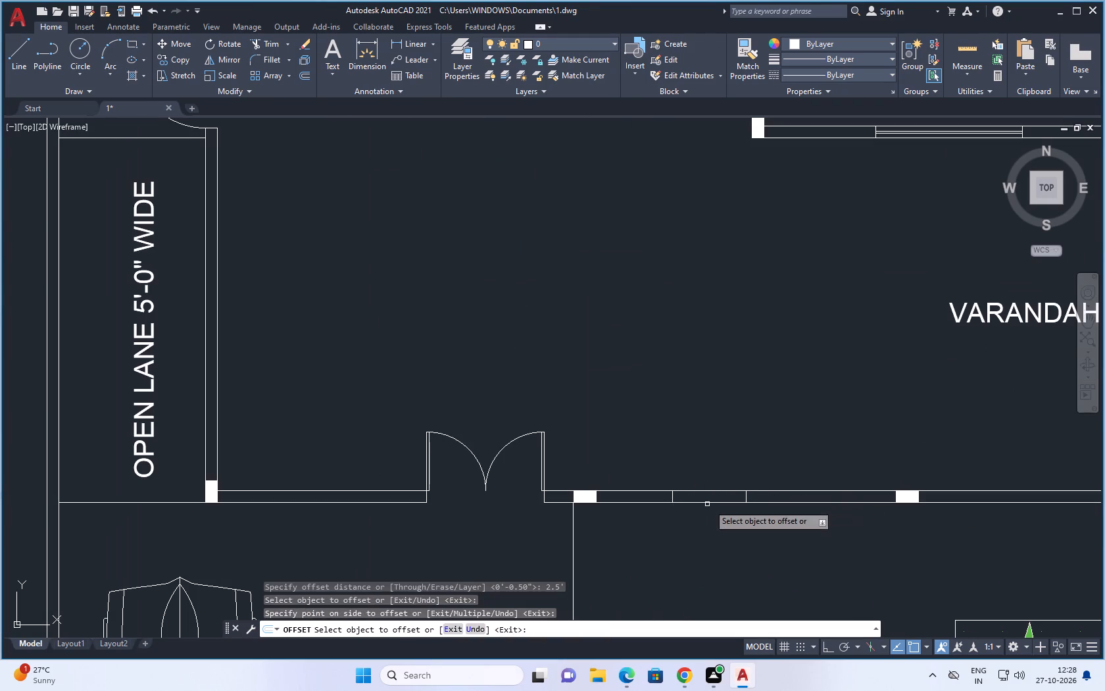
{"action": "left_click", "coordinate": [747, 496]}
{"action": "left_click", "coordinate": [837, 511]}
{"action": "scroll", "coordinate": [779, 528], "scroll_direction": "down", "scroll_amount": 3}
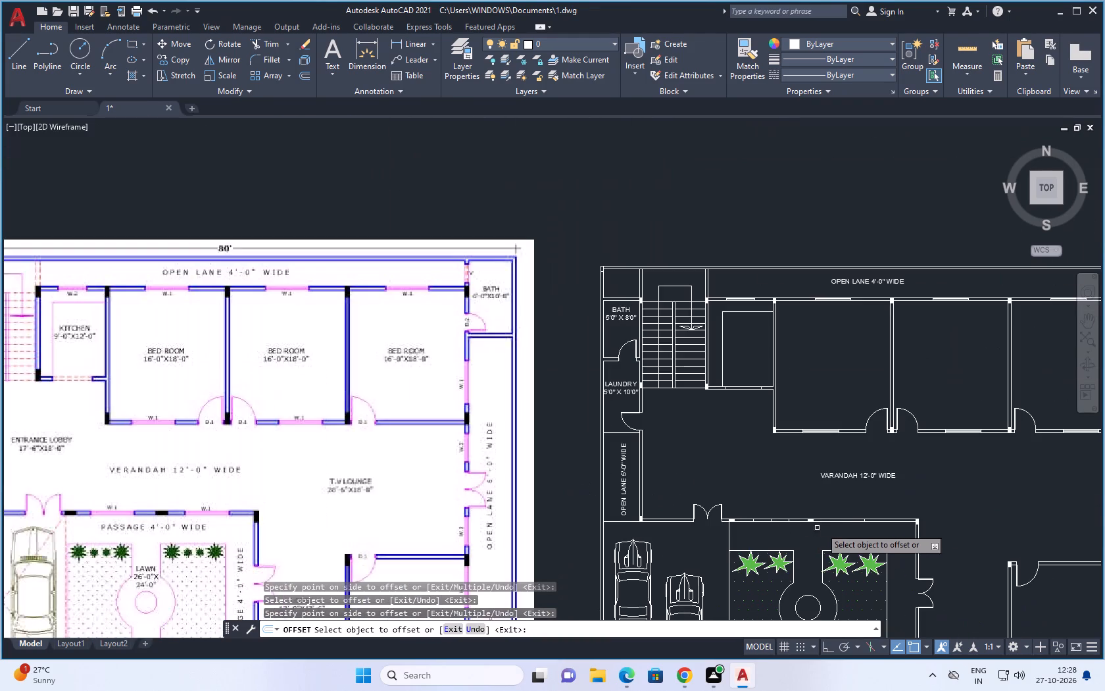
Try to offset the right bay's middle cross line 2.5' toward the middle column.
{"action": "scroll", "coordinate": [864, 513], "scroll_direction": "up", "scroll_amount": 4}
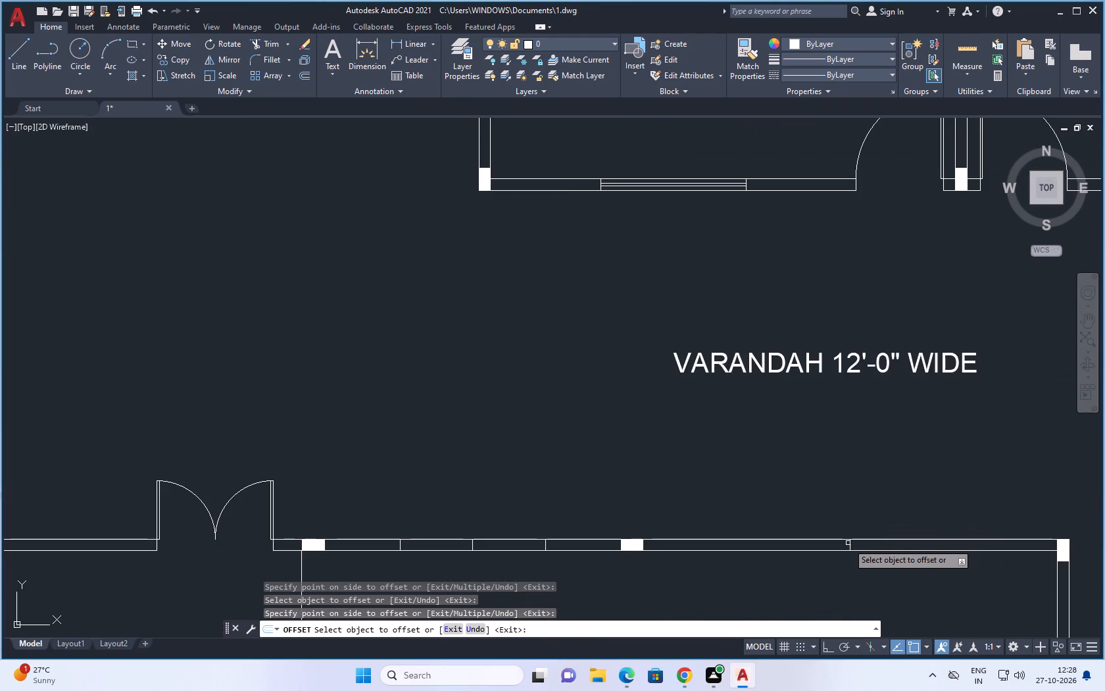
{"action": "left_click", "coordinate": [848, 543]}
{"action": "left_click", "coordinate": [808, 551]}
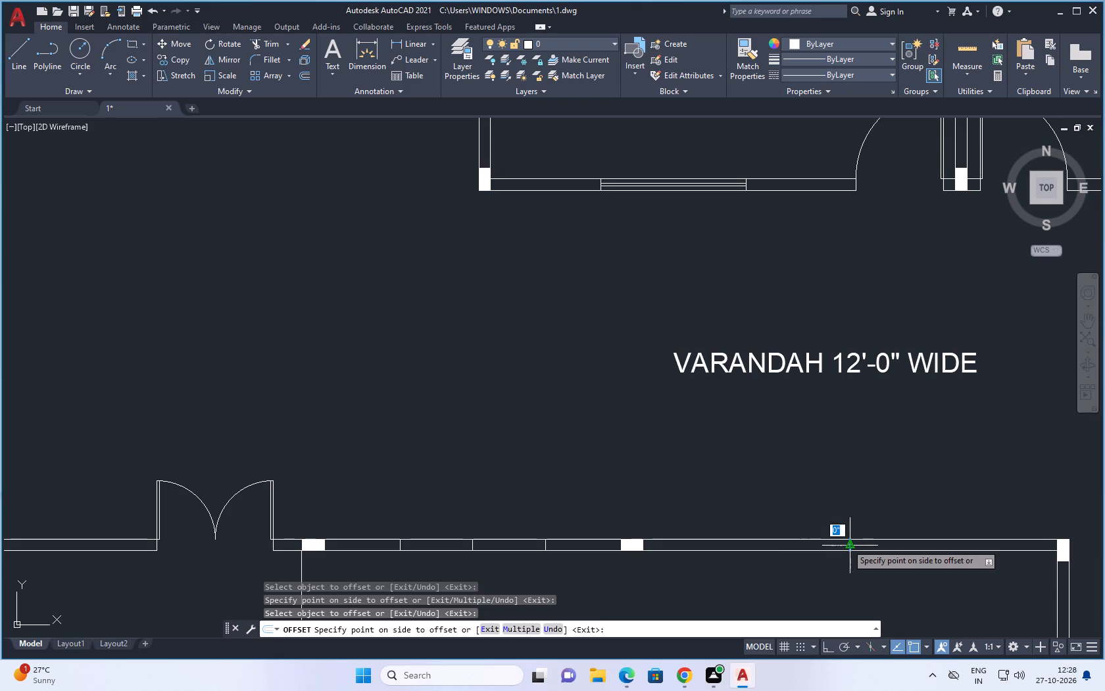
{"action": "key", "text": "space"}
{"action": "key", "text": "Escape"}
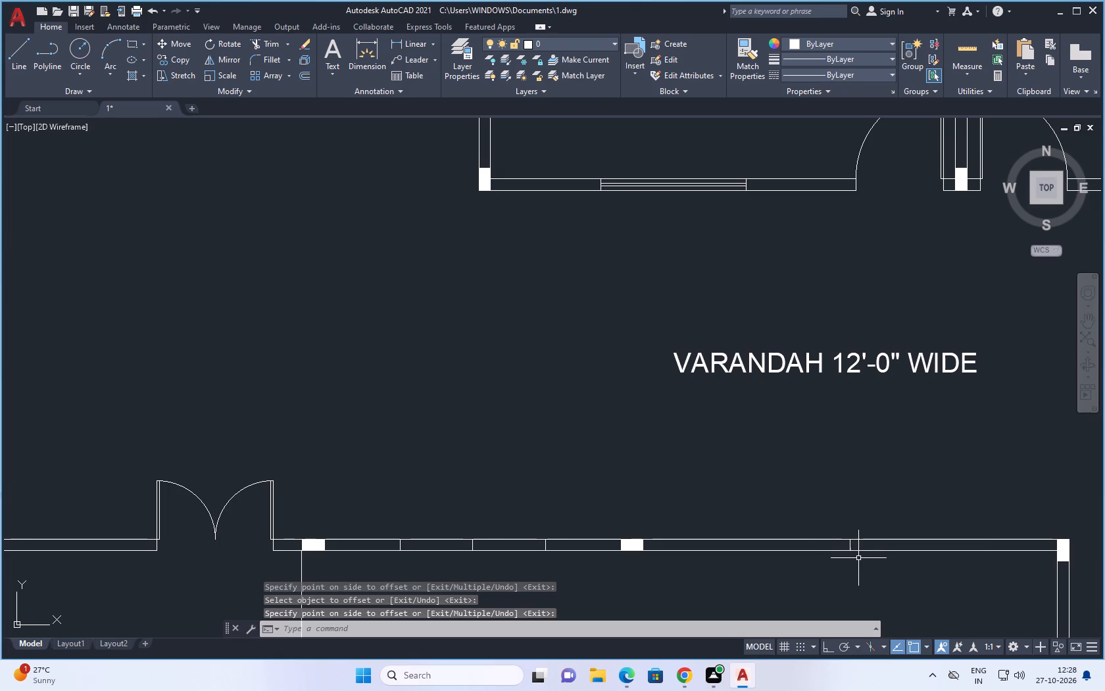
Offset the right bay's middle cross line 2.5' to both sides to mark the window edges.
{"action": "key", "text": "Escape"}
{"action": "type", "text": "O"}
{"action": "key", "text": "space"}
{"action": "type", "text": "2.5'"}
{"action": "key", "text": "space"}
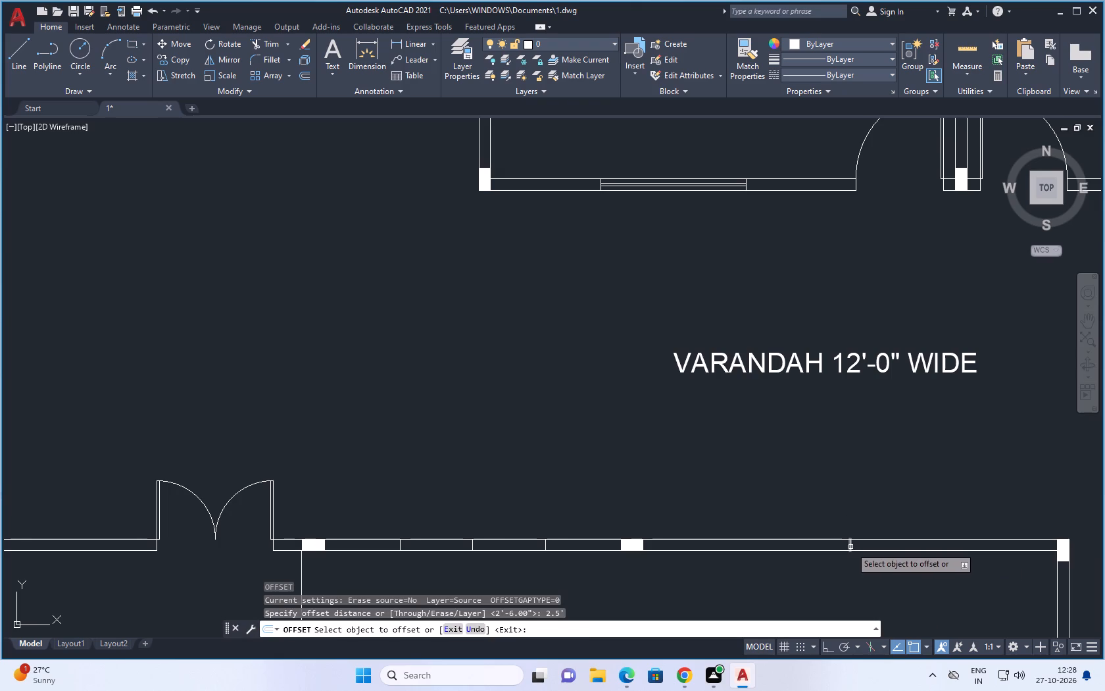
{"action": "left_click", "coordinate": [850, 547]}
{"action": "left_click", "coordinate": [798, 561]}
{"action": "left_click", "coordinate": [848, 544]}
{"action": "left_click", "coordinate": [939, 562]}
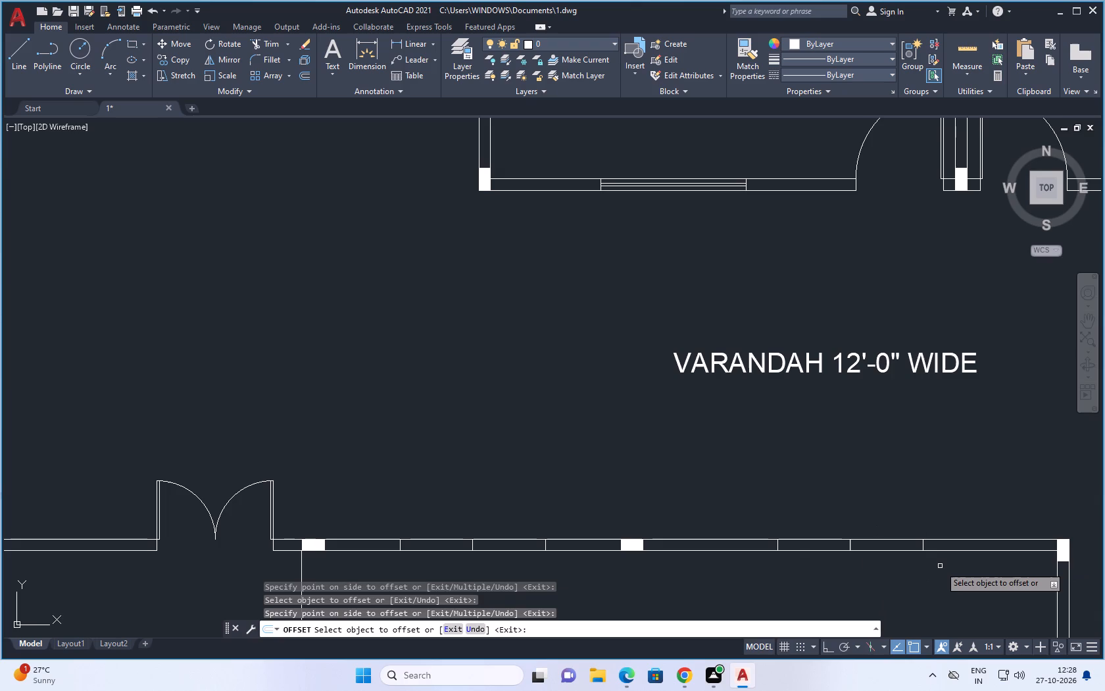
{"action": "key", "text": "Escape"}
{"action": "key", "text": "Escape"}
{"action": "key", "text": "Escape"}
Draw the left bay window's centre line between the midpoints of its two edge lines.
{"action": "key", "text": "l"}
{"action": "key", "text": "space"}
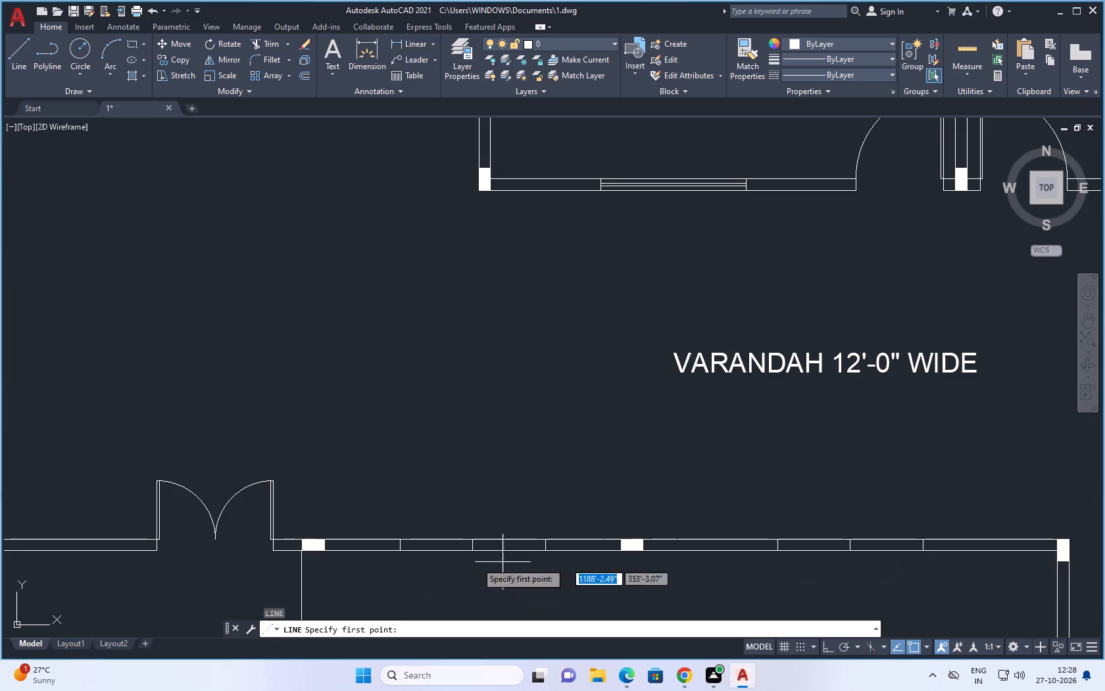
{"action": "left_click", "coordinate": [401, 544]}
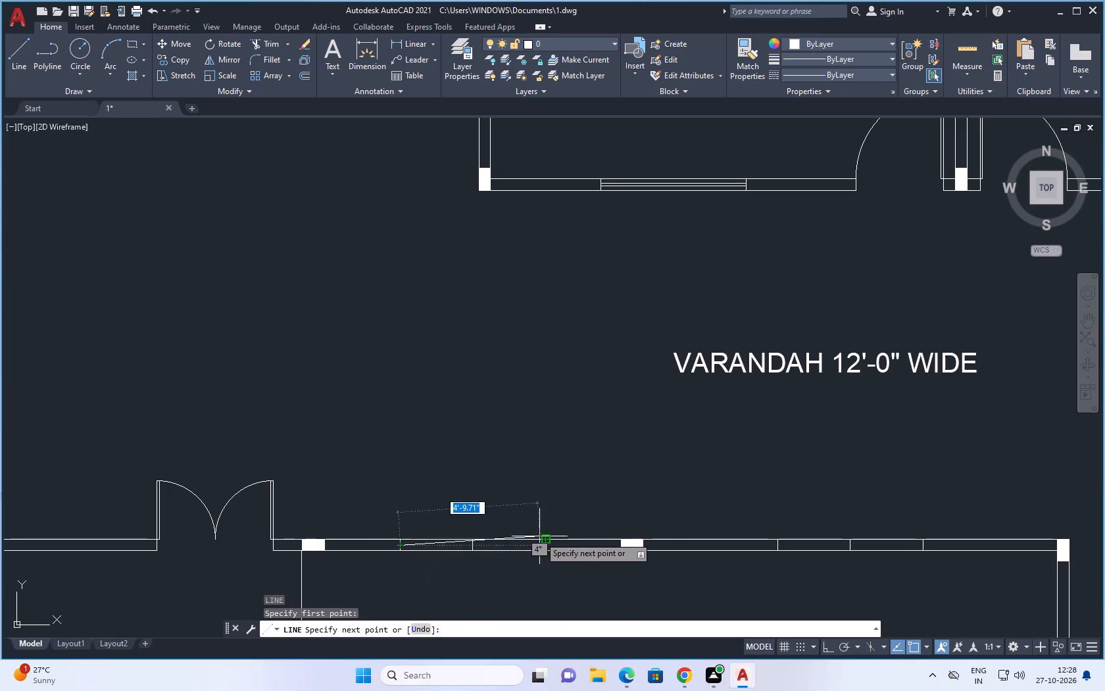
{"action": "left_click", "coordinate": [543, 544]}
{"action": "key", "text": "Escape"}
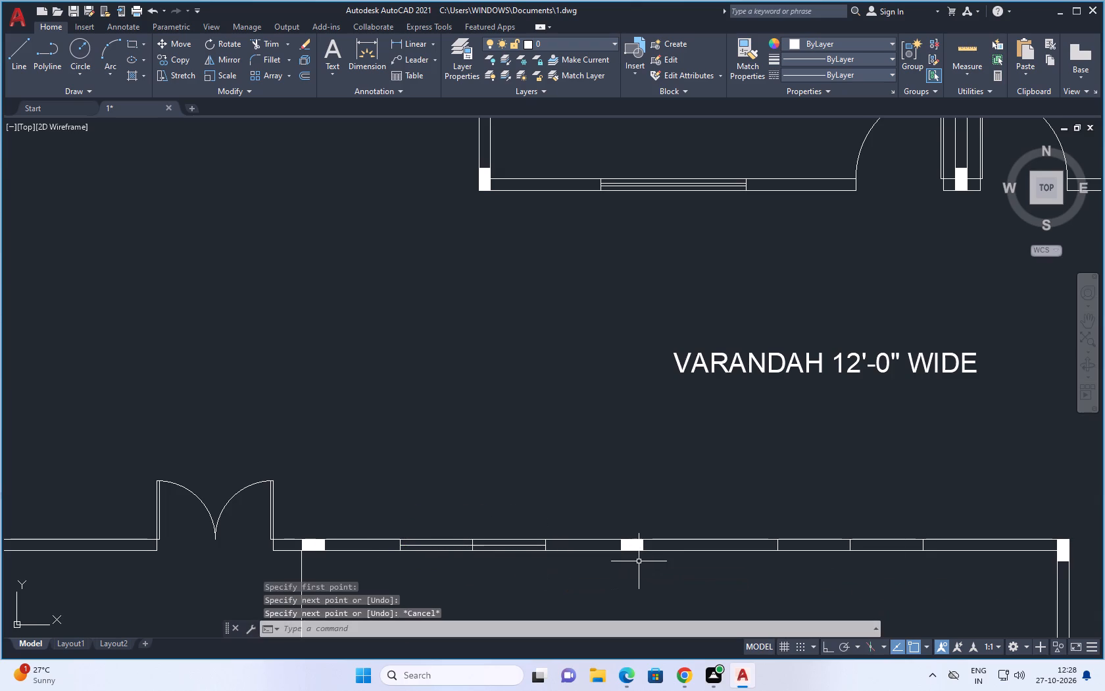
Draw the right bay window's 5' centre line between the midpoints of its two edge lines.
{"action": "key", "text": "space"}
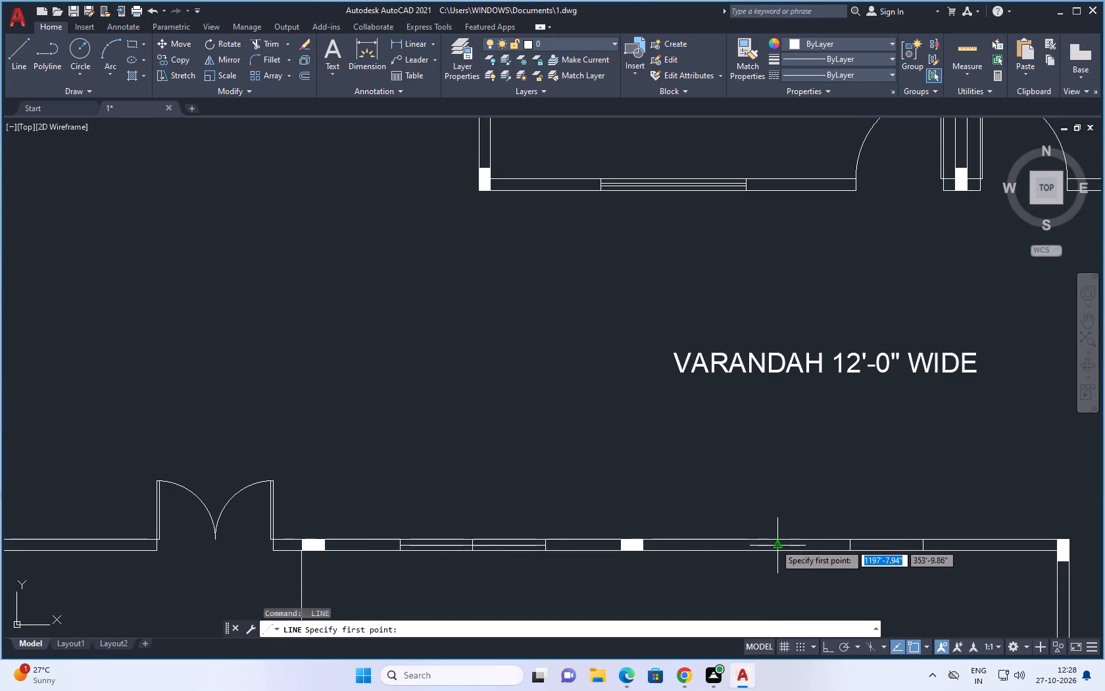
{"action": "left_click", "coordinate": [775, 544]}
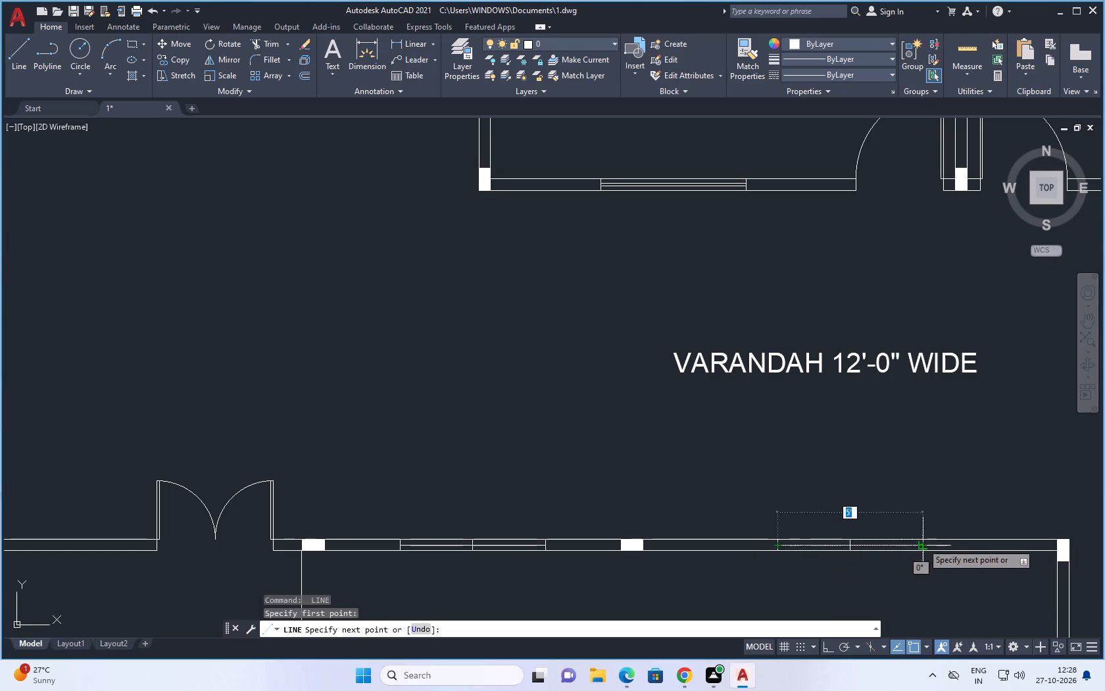
{"action": "left_click", "coordinate": [922, 543]}
{"action": "key", "text": "space"}
{"action": "key", "text": "Escape"}
{"action": "key", "text": "Escape"}
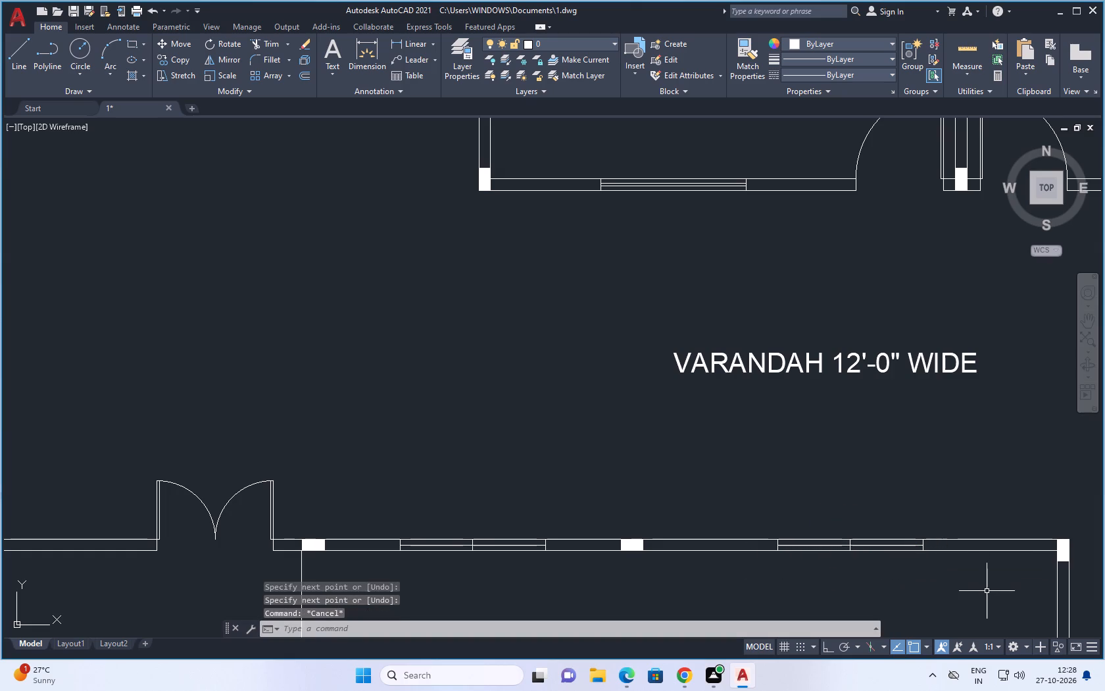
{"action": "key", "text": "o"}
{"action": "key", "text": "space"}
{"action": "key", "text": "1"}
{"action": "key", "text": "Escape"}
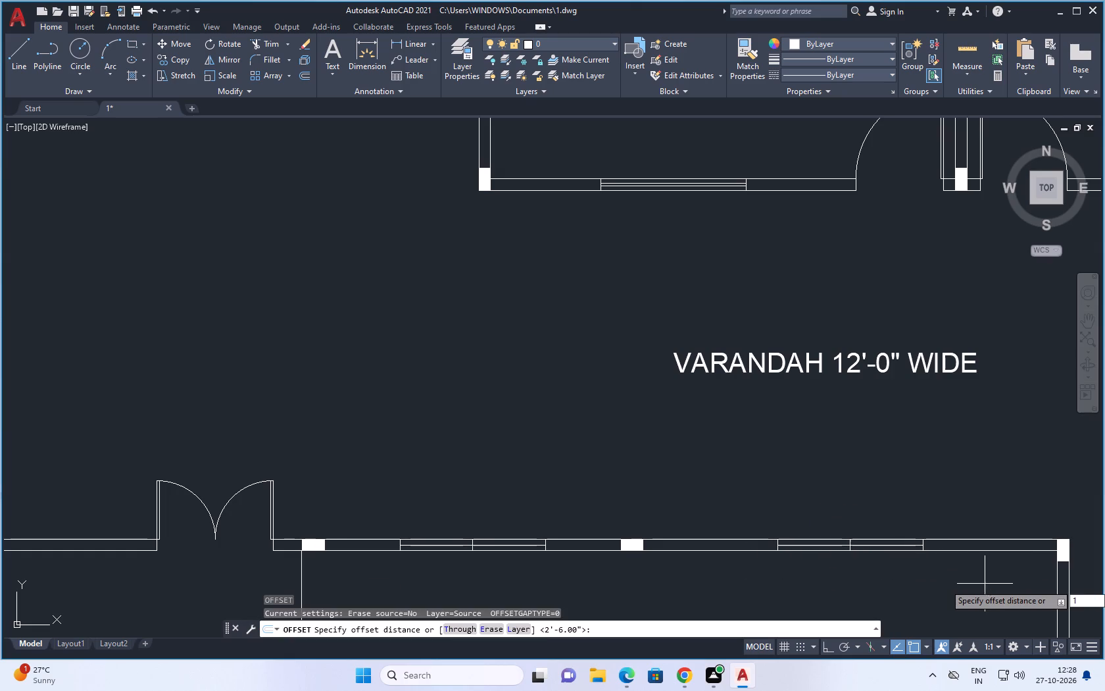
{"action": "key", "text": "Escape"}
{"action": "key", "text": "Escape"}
Offset the left bay window's centre line 0.5" to both sides to form the glazing lines.
{"action": "key", "text": "o"}
{"action": "key", "text": "space"}
{"action": "type", "text": ".5"}
{"action": "key", "text": "space"}
{"action": "scroll", "coordinate": [408, 550], "scroll_direction": "up", "scroll_amount": 2}
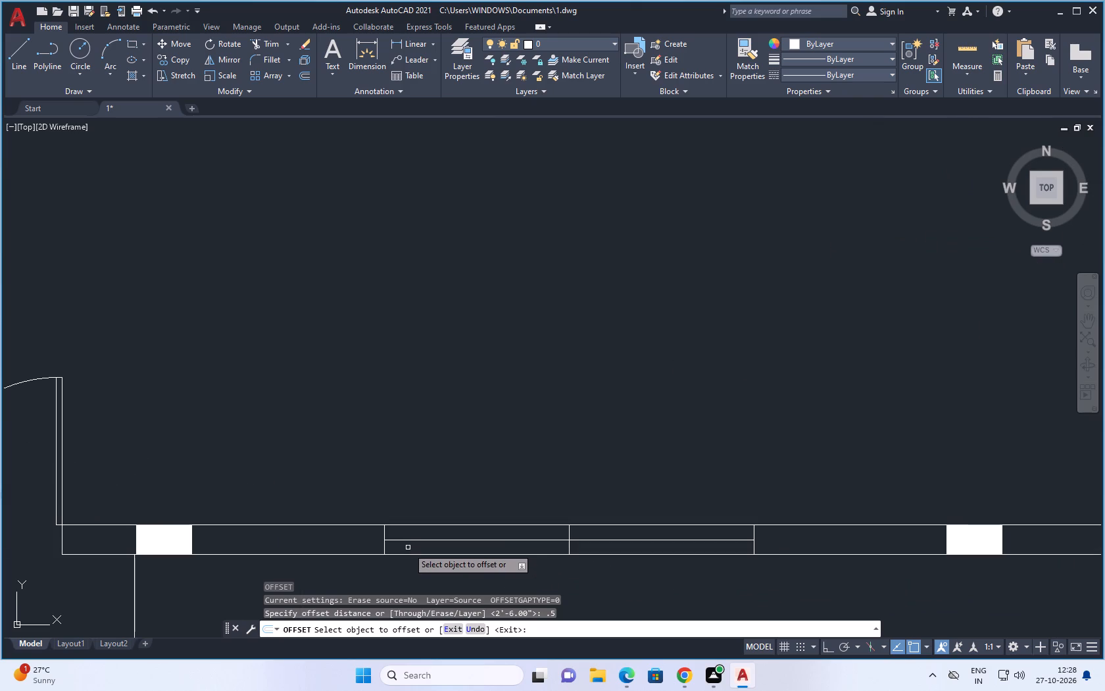
{"action": "left_click", "coordinate": [417, 540]}
{"action": "left_click", "coordinate": [426, 525]}
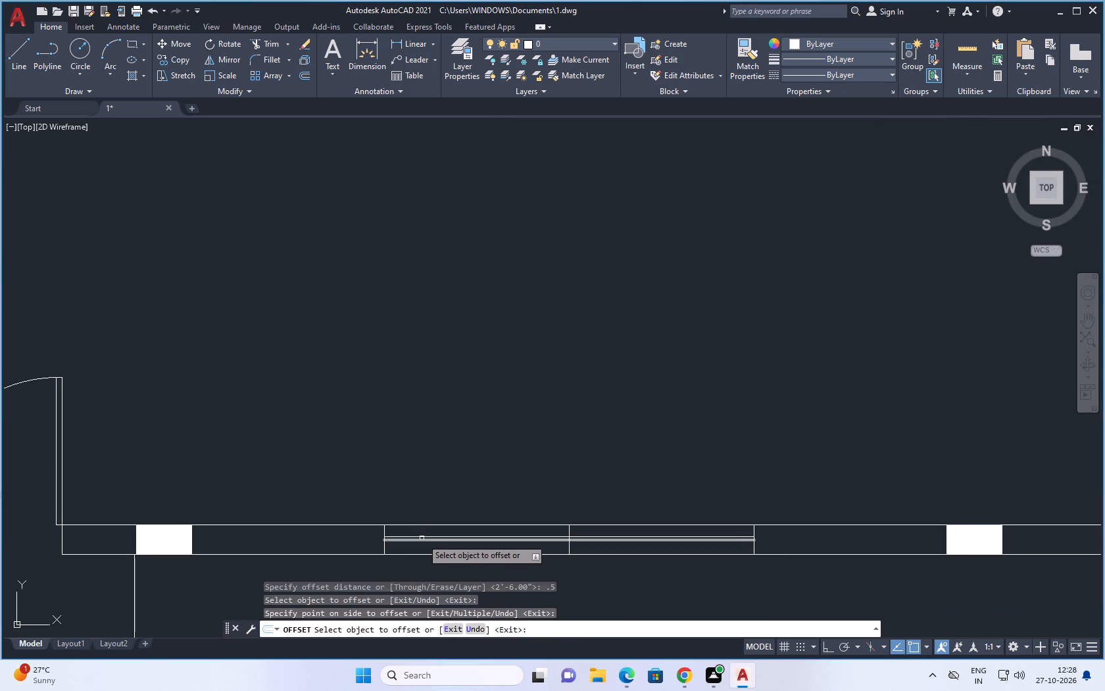
{"action": "left_click", "coordinate": [423, 540]}
{"action": "left_click", "coordinate": [423, 546]}
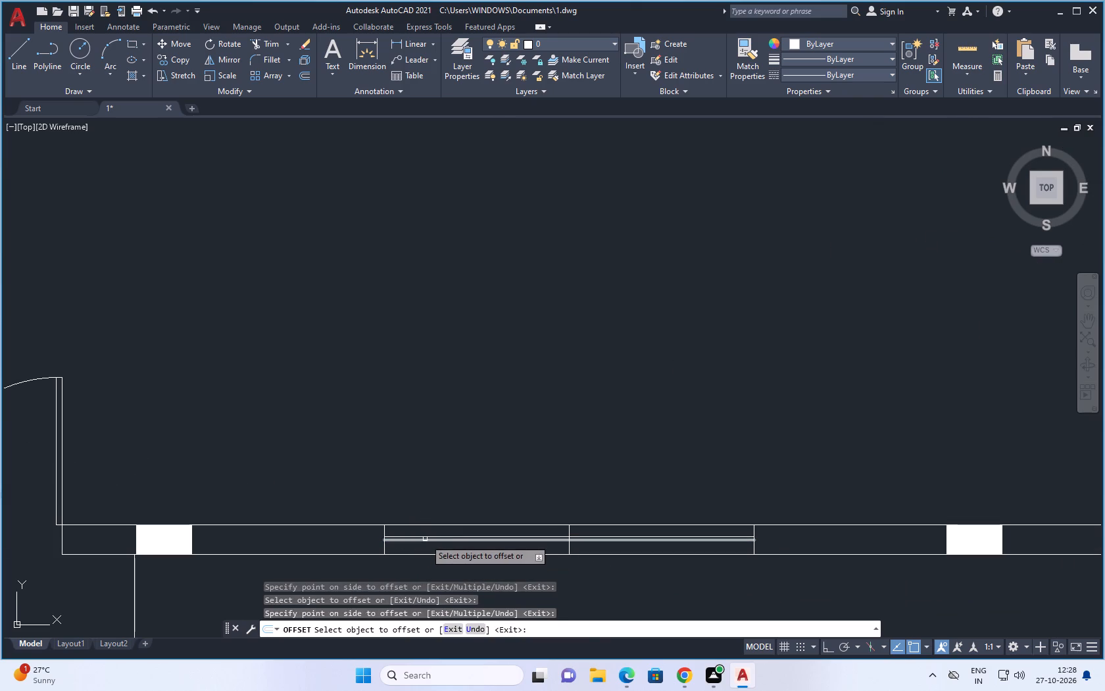
{"action": "left_click", "coordinate": [425, 540]}
{"action": "left_click", "coordinate": [425, 562]}
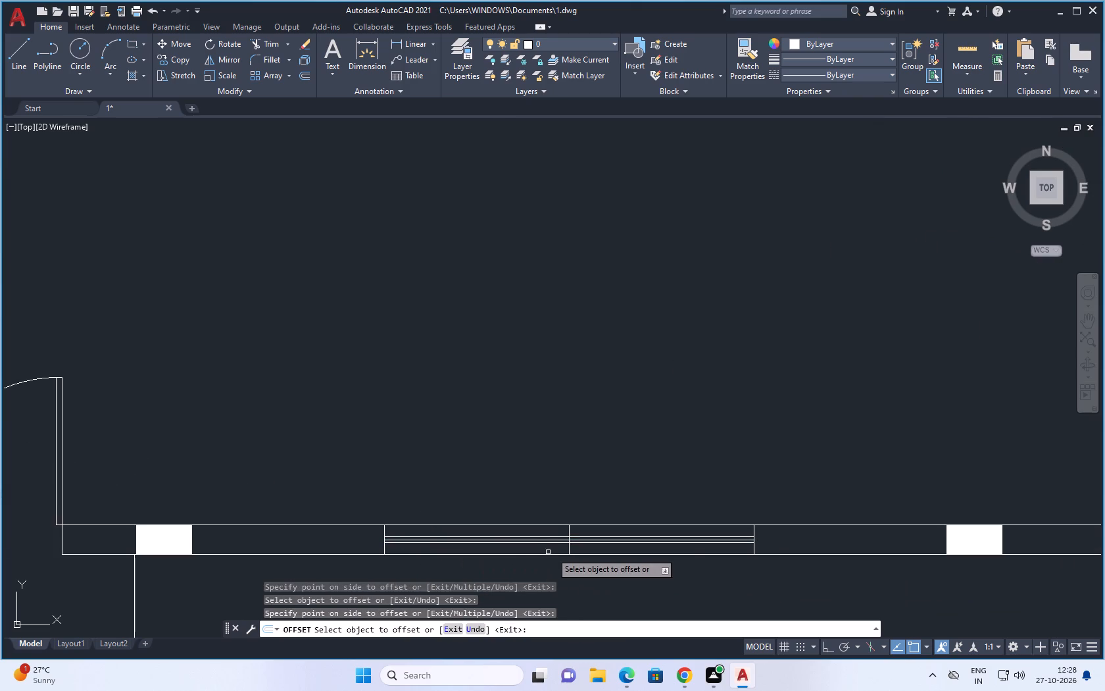
Offset the right bay window's centre line 0.5" to both sides to form the glazing lines.
{"action": "scroll", "coordinate": [573, 550], "scroll_direction": "up", "scroll_amount": 3}
{"action": "scroll", "coordinate": [575, 530], "scroll_direction": "down", "scroll_amount": 9}
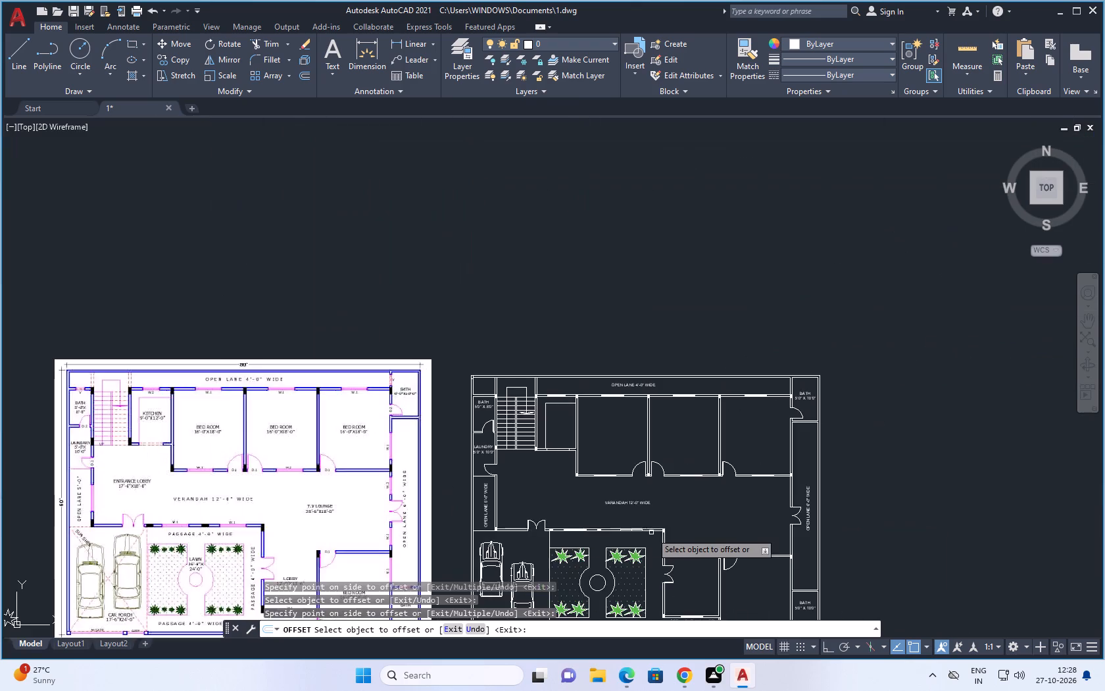
{"action": "scroll", "coordinate": [652, 532], "scroll_direction": "up", "scroll_amount": 4}
{"action": "scroll", "coordinate": [548, 532], "scroll_direction": "up", "scroll_amount": 3}
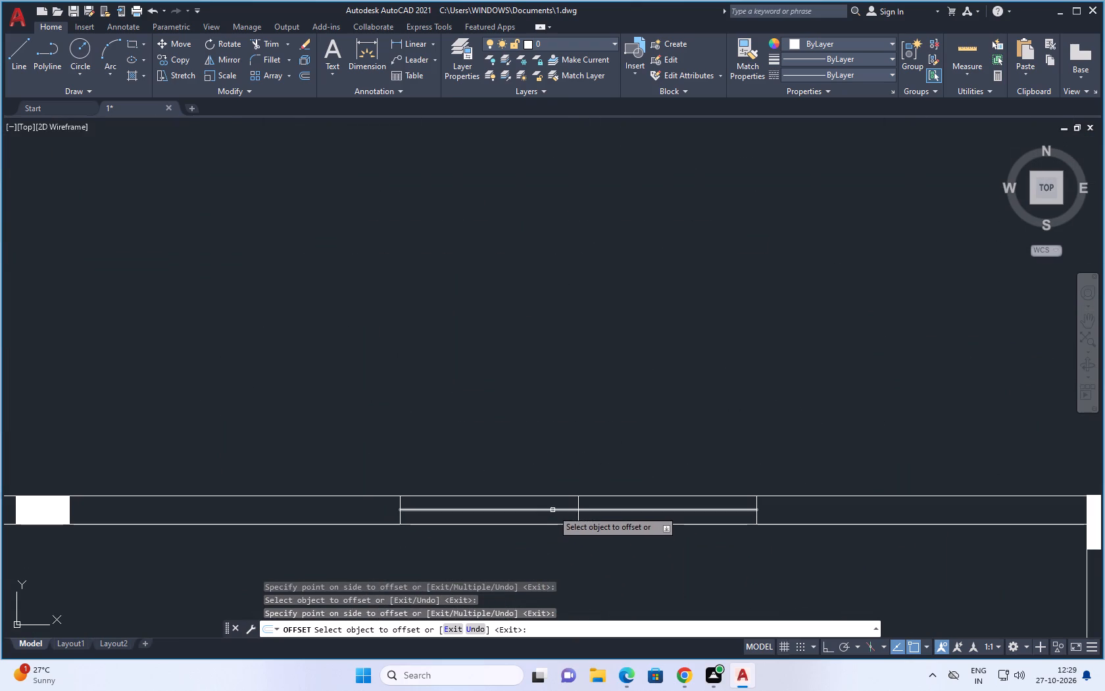
{"action": "left_click", "coordinate": [552, 510]}
{"action": "left_click", "coordinate": [551, 525]}
{"action": "left_click", "coordinate": [562, 510]}
{"action": "left_click", "coordinate": [561, 496]}
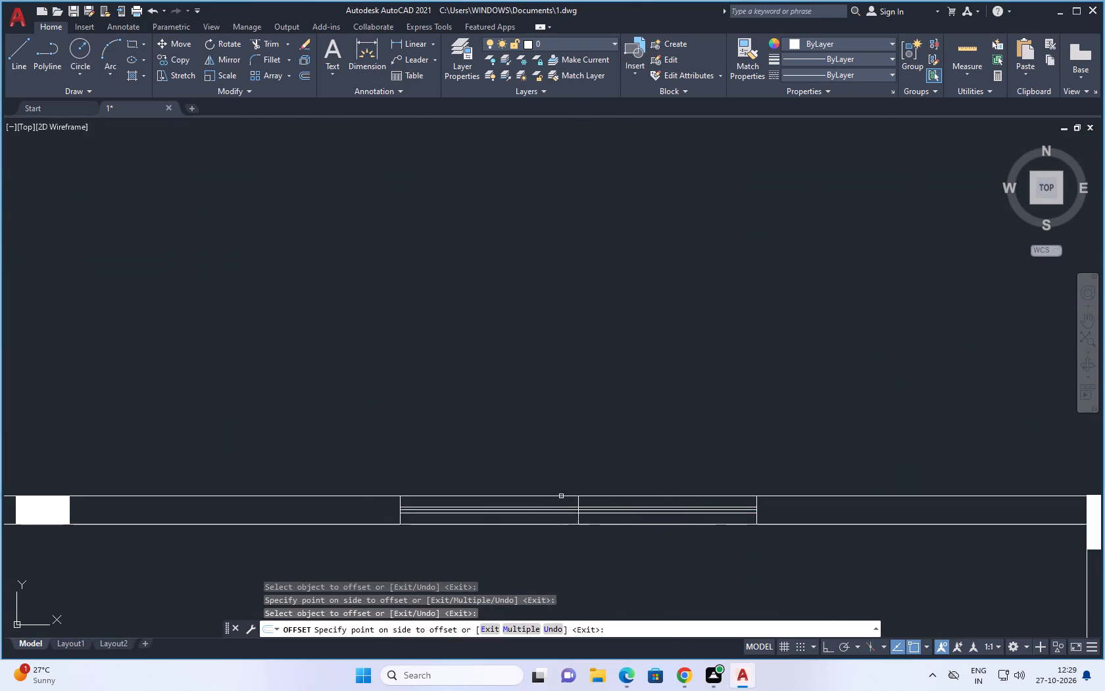
{"action": "key", "text": "Escape"}
{"action": "key", "text": "Escape"}
Delete the middle cross line and the original centre line from the right bay window.
{"action": "left_click", "coordinate": [579, 516]}
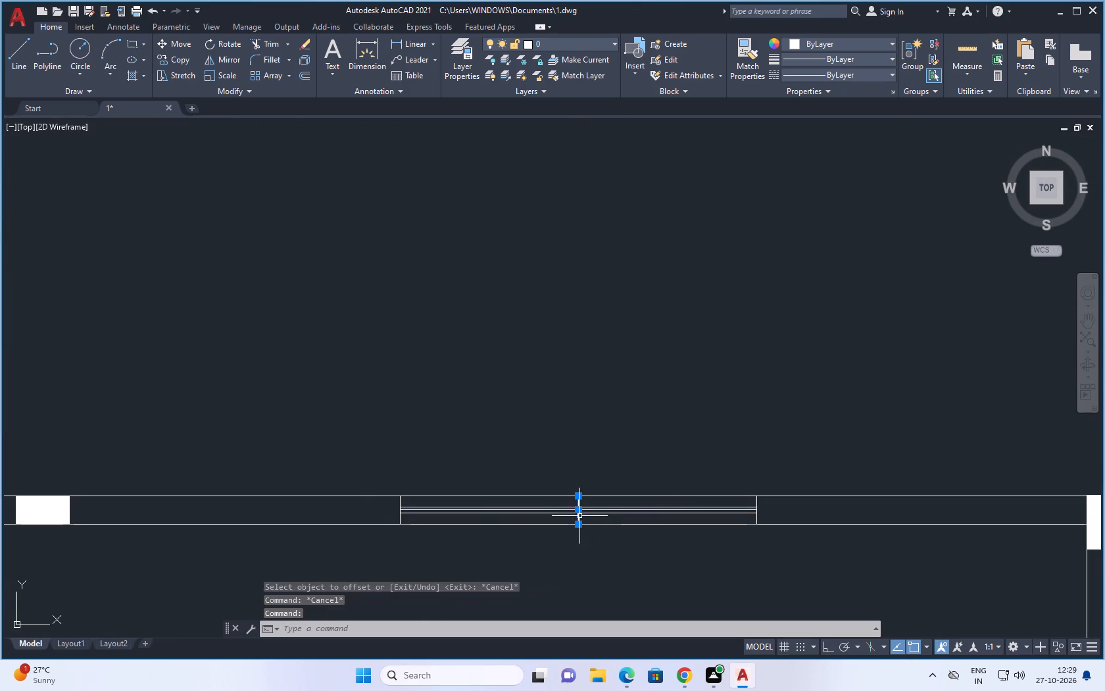
{"action": "scroll", "coordinate": [552, 505], "scroll_direction": "up", "scroll_amount": 5}
{"action": "left_click", "coordinate": [526, 565]}
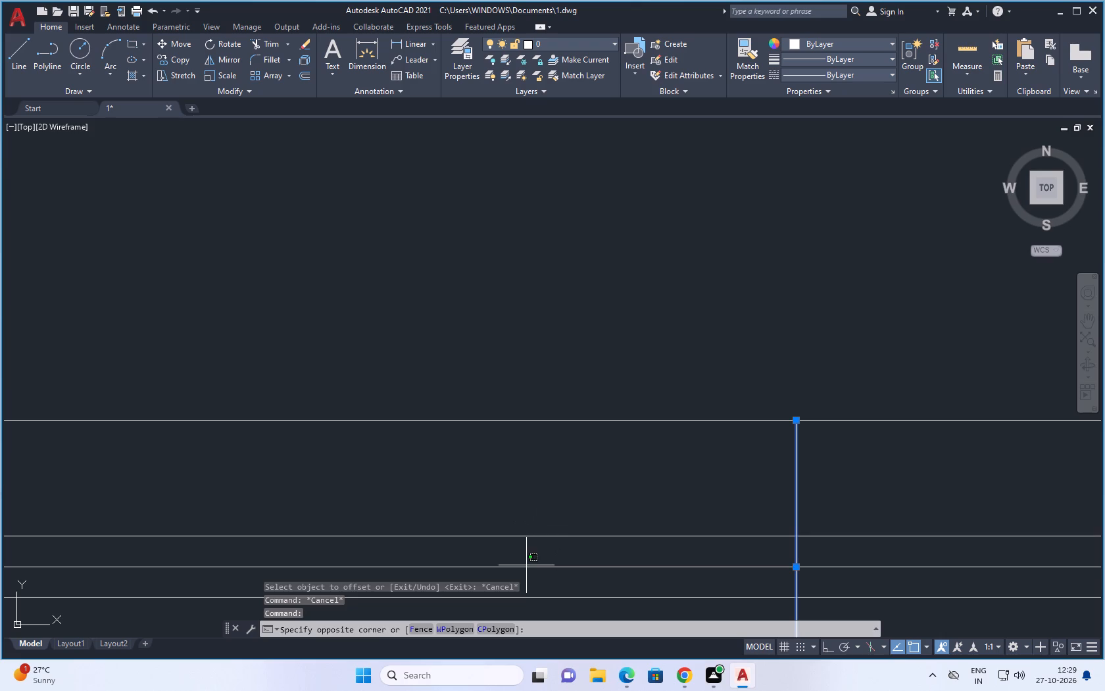
{"action": "left_click", "coordinate": [524, 578]}
{"action": "key", "text": "Delete"}
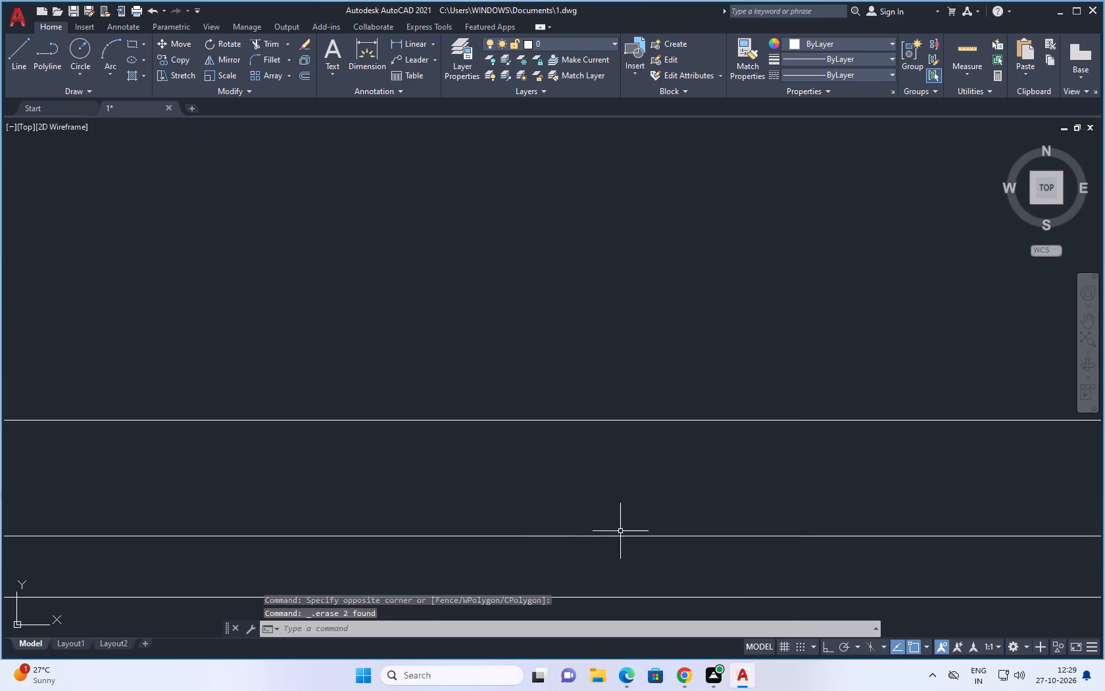
Delete the middle cross line and the centre line from the left bay window.
{"action": "scroll", "coordinate": [631, 525], "scroll_direction": "down", "scroll_amount": 7}
{"action": "scroll", "coordinate": [343, 520], "scroll_direction": "down", "scroll_amount": 3}
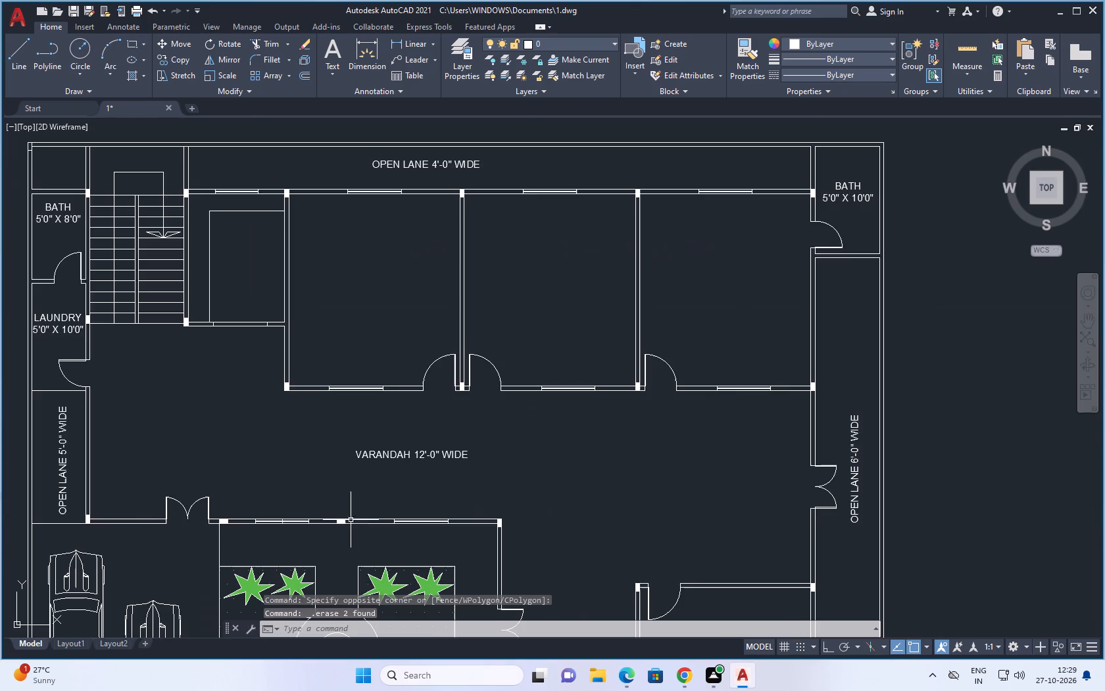
{"action": "scroll", "coordinate": [235, 520], "scroll_direction": "up", "scroll_amount": 7}
{"action": "scroll", "coordinate": [334, 505], "scroll_direction": "down", "scroll_amount": 4}
{"action": "scroll", "coordinate": [463, 532], "scroll_direction": "up", "scroll_amount": 4}
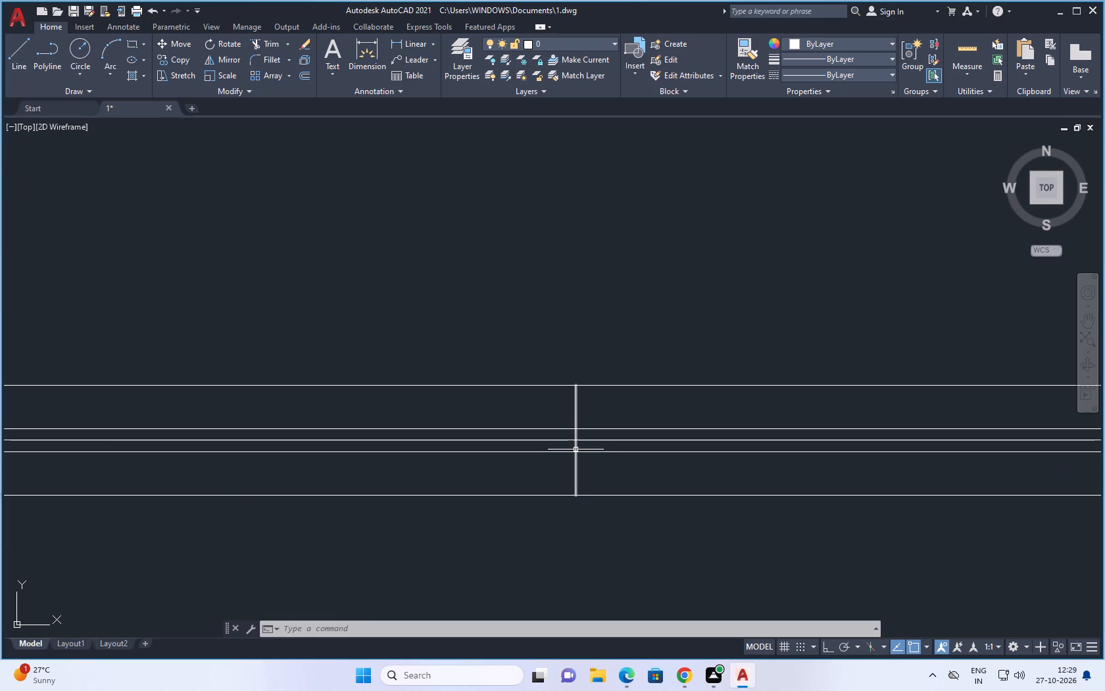
{"action": "left_click", "coordinate": [576, 449]}
{"action": "left_click", "coordinate": [603, 440]}
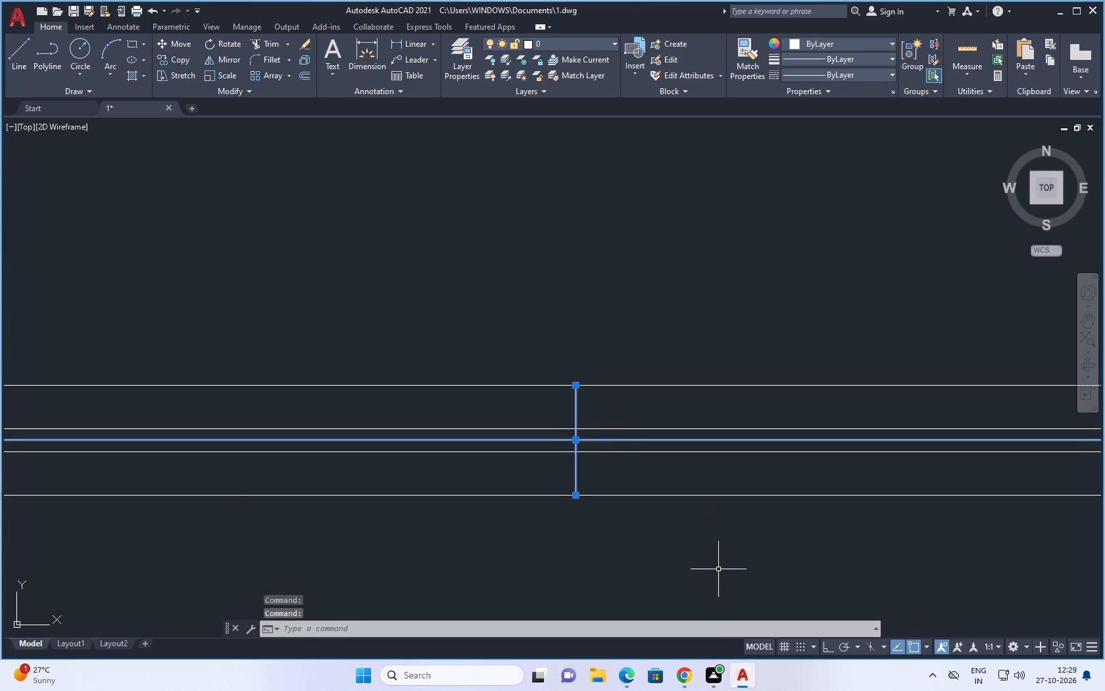
{"action": "key", "text": "Delete"}
Draw a line across the wall thickness at the midpoint of the wall beside the 5'-0" wide open lane.
{"action": "scroll", "coordinate": [623, 384], "scroll_direction": "down", "scroll_amount": 6}
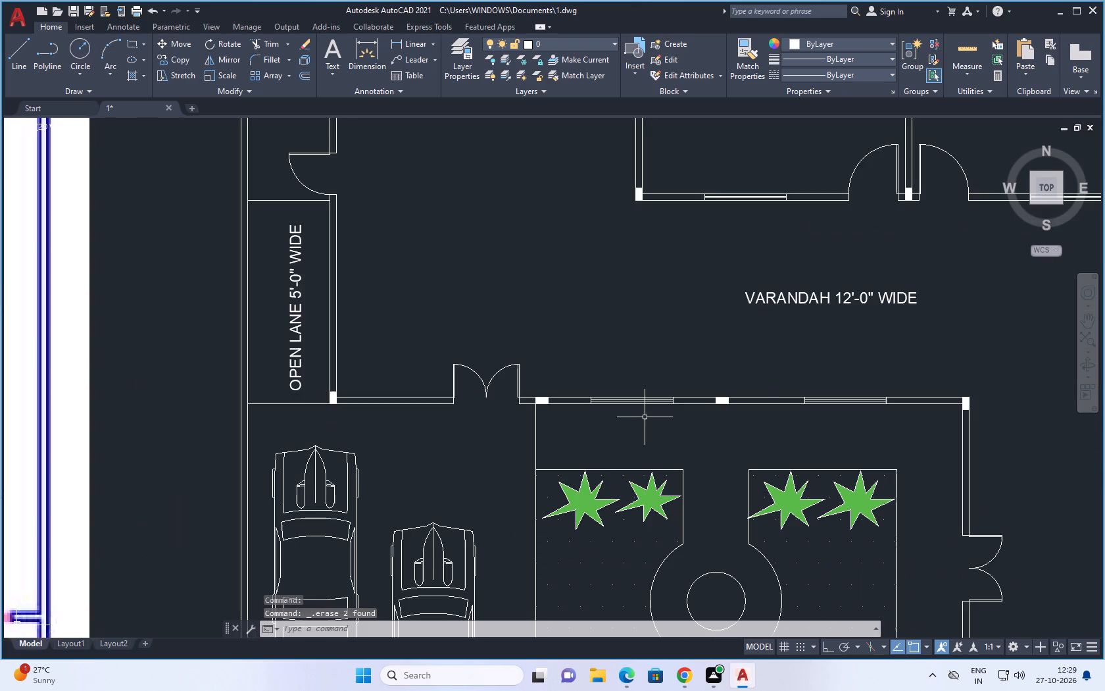
{"action": "scroll", "coordinate": [645, 417], "scroll_direction": "down", "scroll_amount": 3}
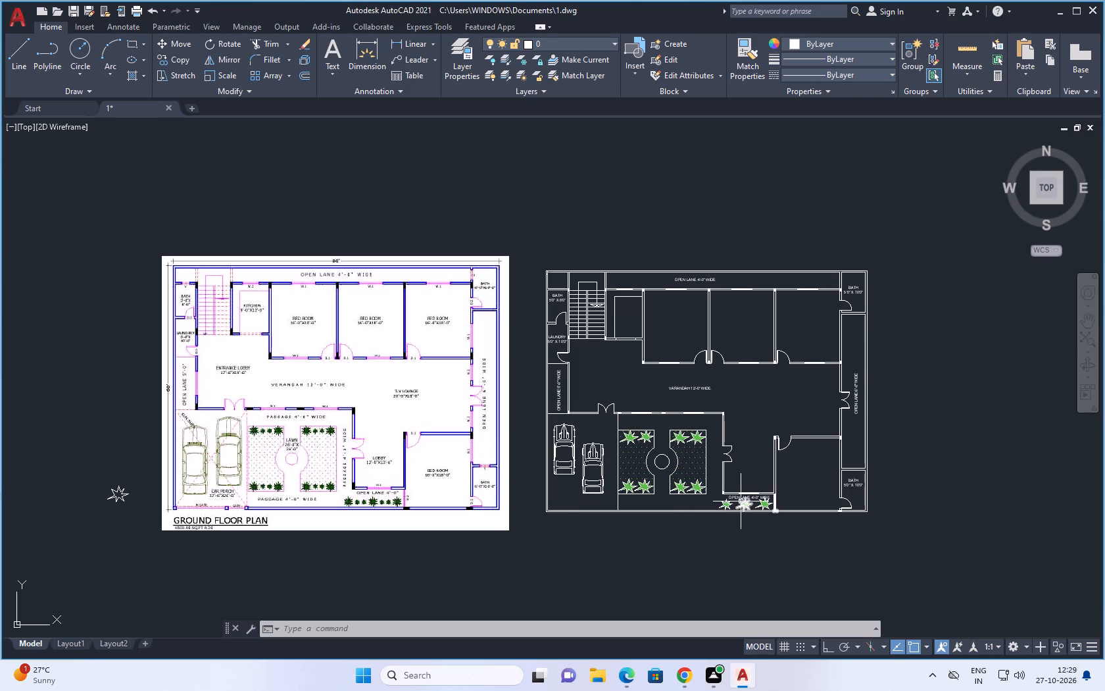
{"action": "scroll", "coordinate": [683, 476], "scroll_direction": "up", "scroll_amount": 1}
{"action": "scroll", "coordinate": [678, 446], "scroll_direction": "down", "scroll_amount": 3}
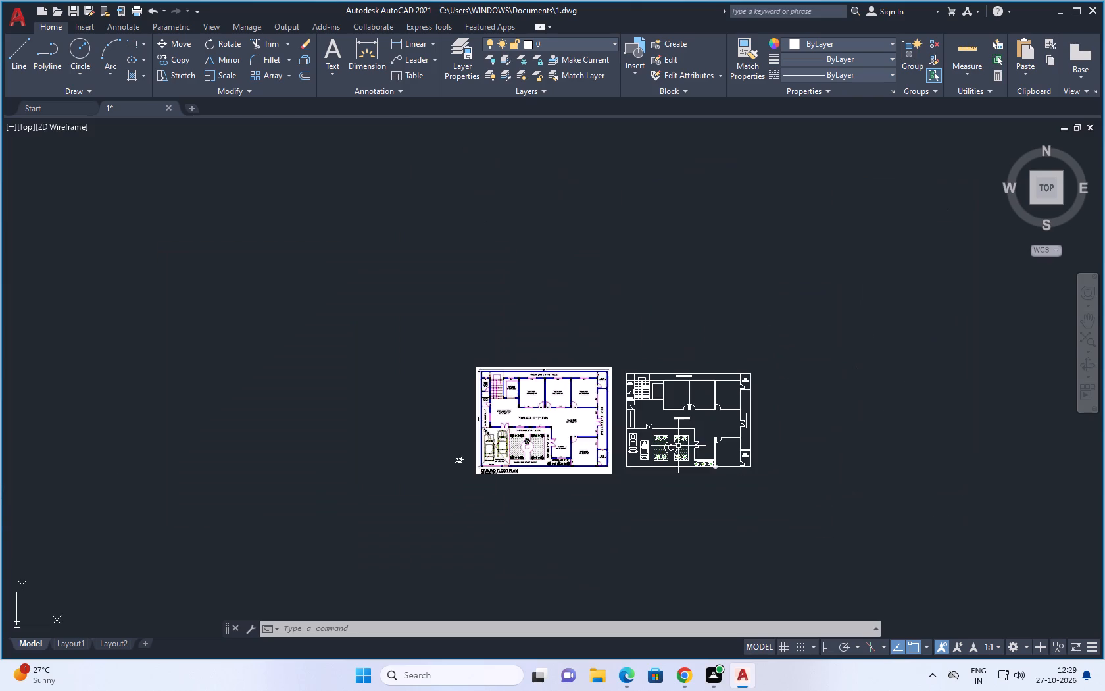
{"action": "scroll", "coordinate": [533, 440], "scroll_direction": "up", "scroll_amount": 2}
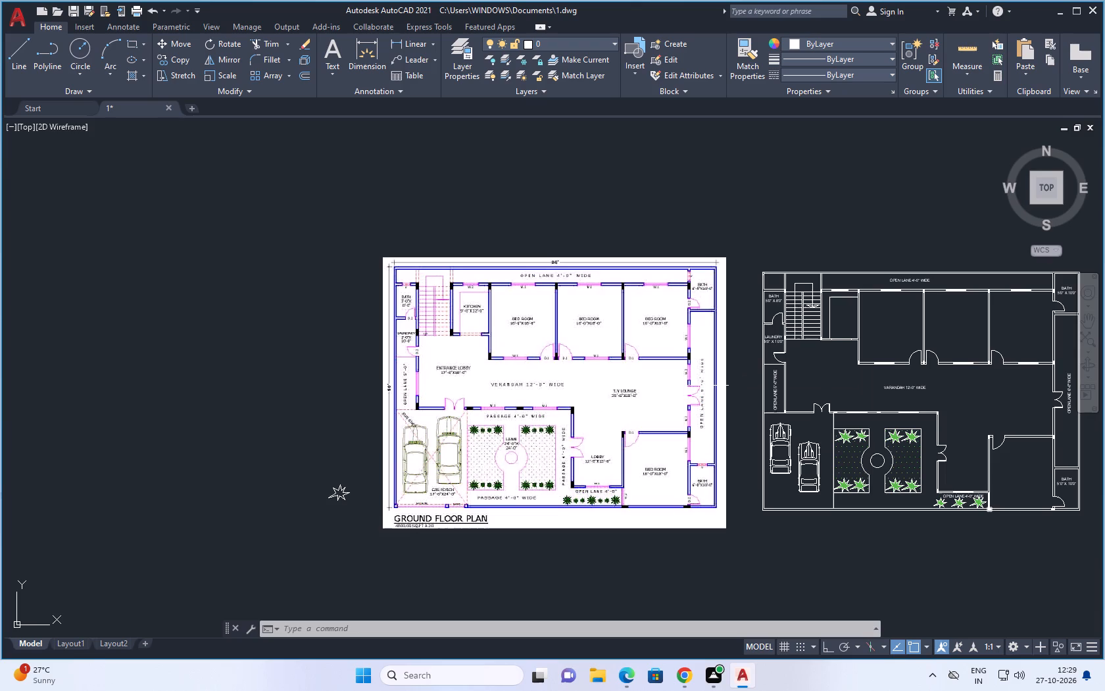
{"action": "key", "text": "Escape"}
{"action": "key", "text": "Escape"}
{"action": "key", "text": "l"}
{"action": "key", "text": "space"}
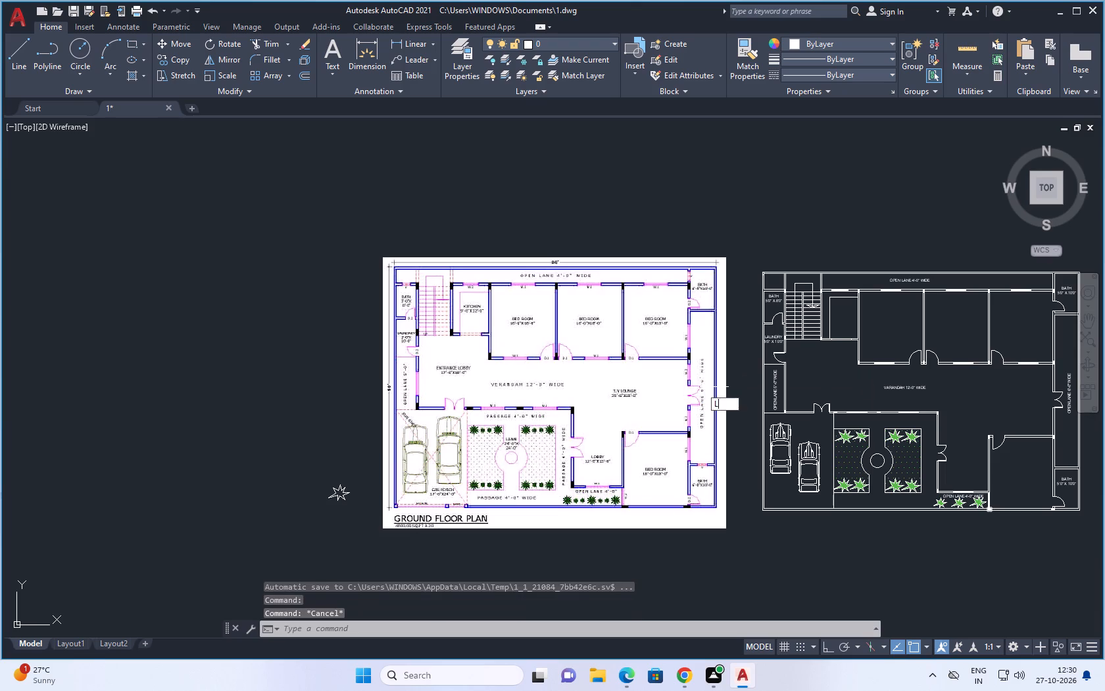
{"action": "scroll", "coordinate": [786, 392], "scroll_direction": "up", "scroll_amount": 4}
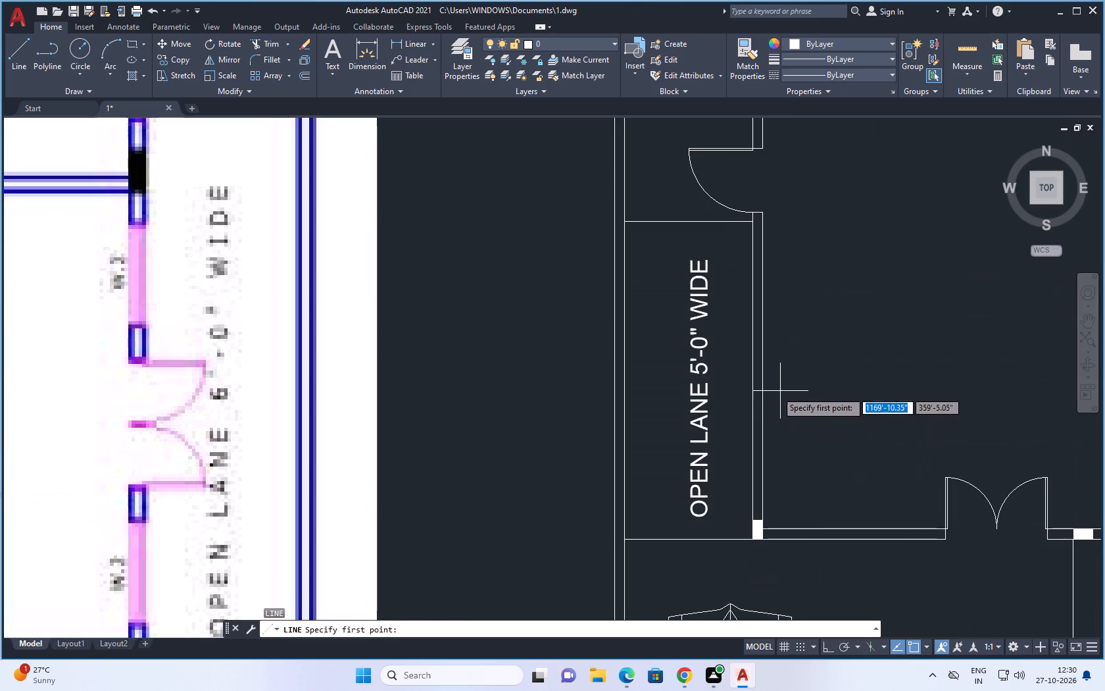
{"action": "left_click", "coordinate": [752, 382]}
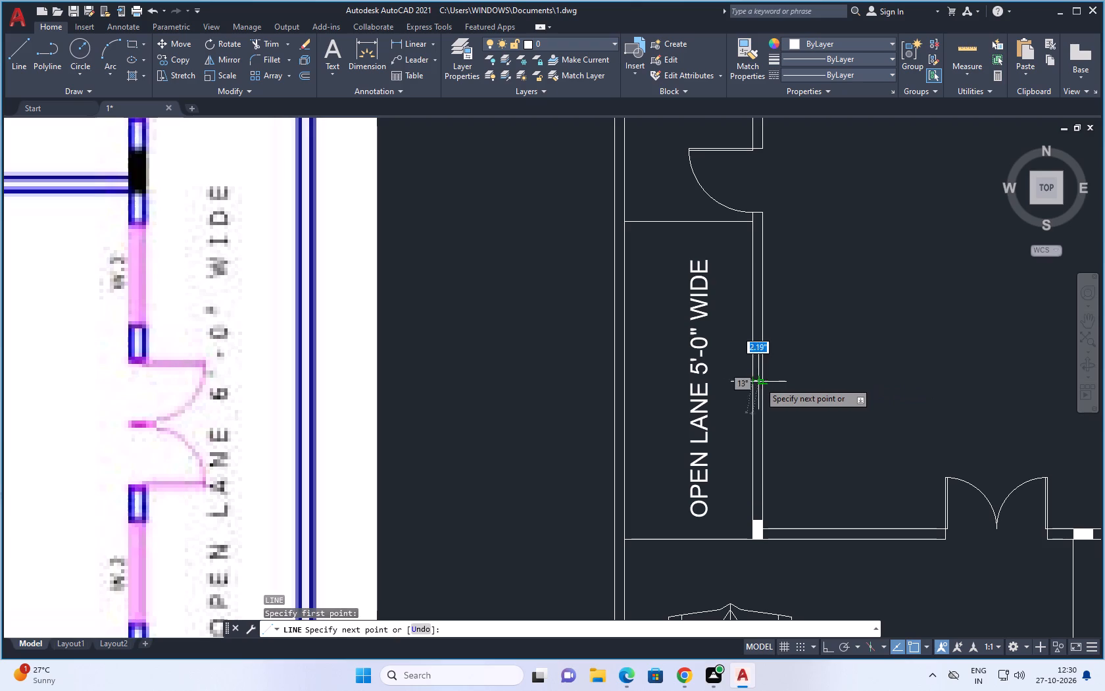
{"action": "left_click", "coordinate": [762, 382]}
{"action": "key", "text": "space"}
{"action": "key", "text": "Escape"}
{"action": "key", "text": "Escape"}
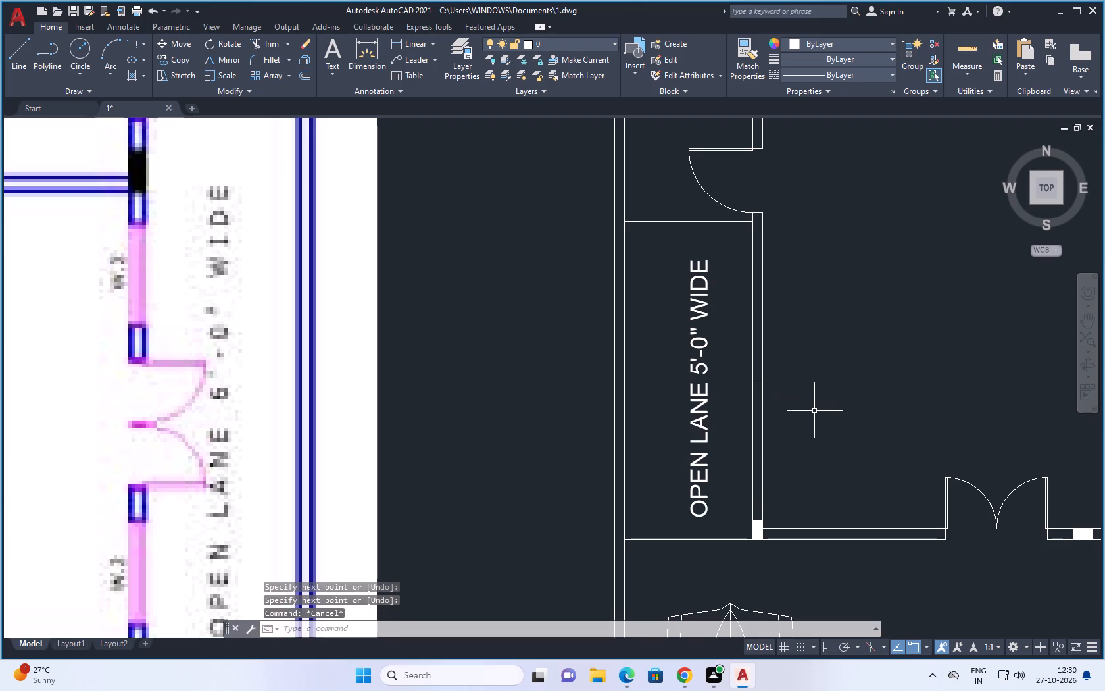
Offset the cross line in the open lane wall 2.5' above and below to mark the window edges.
{"action": "type", "text": "O"}
{"action": "key", "text": "space"}
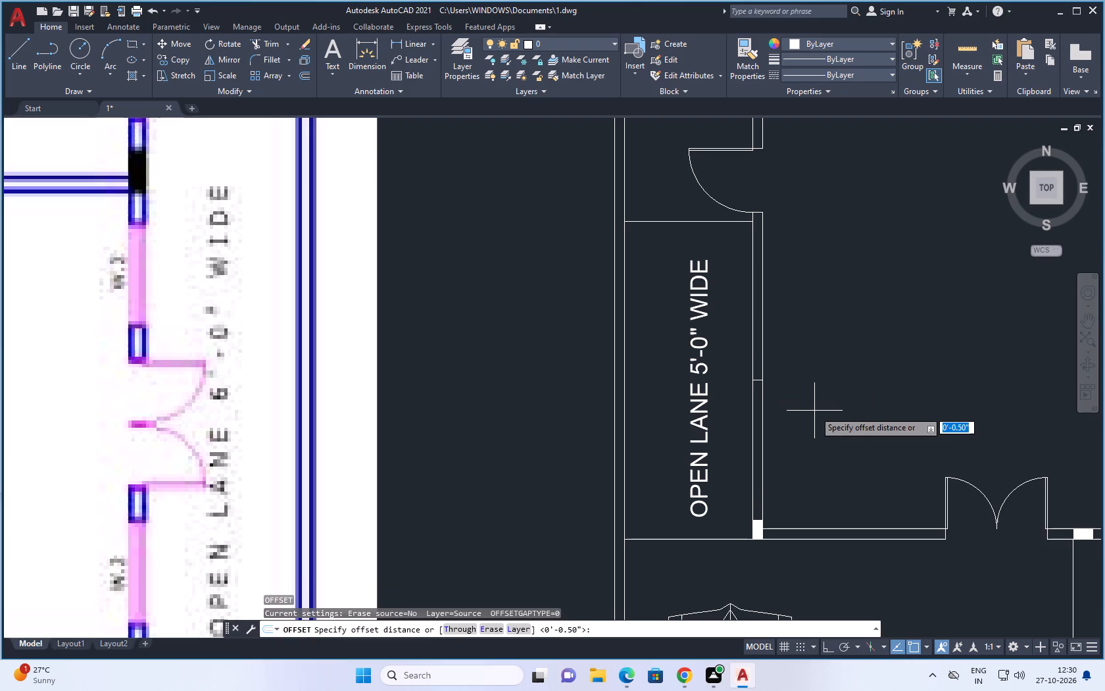
{"action": "key", "text": "2"}
{"action": "type", "text": ".5'"}
{"action": "key", "text": "space"}
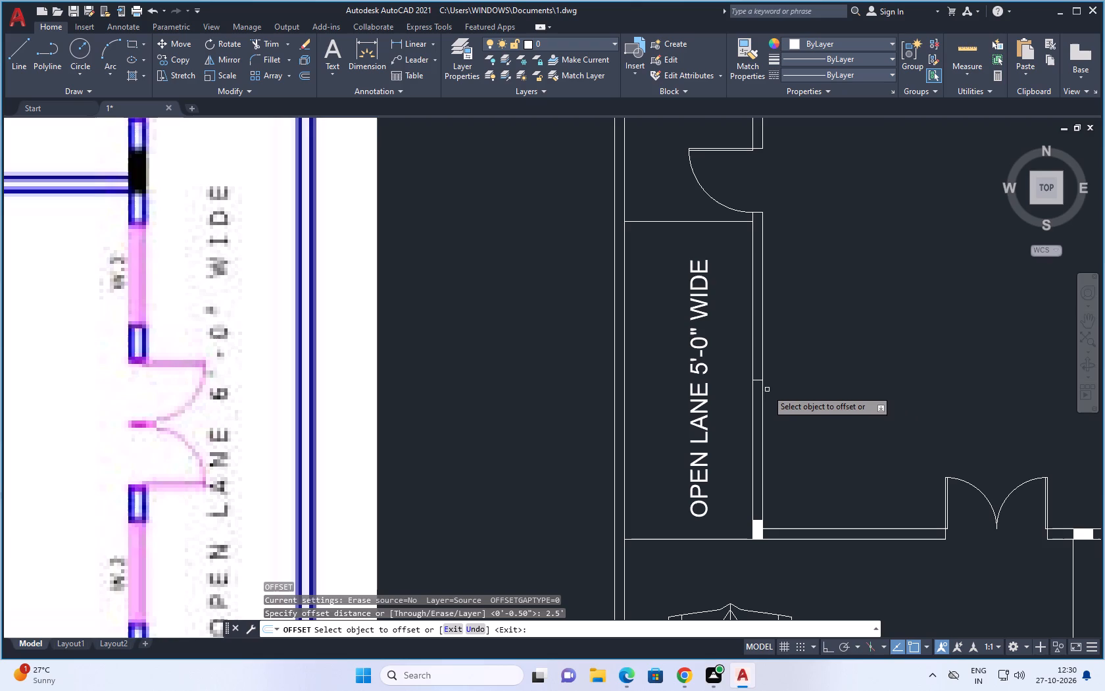
{"action": "left_click", "coordinate": [758, 379]}
{"action": "left_click", "coordinate": [758, 330]}
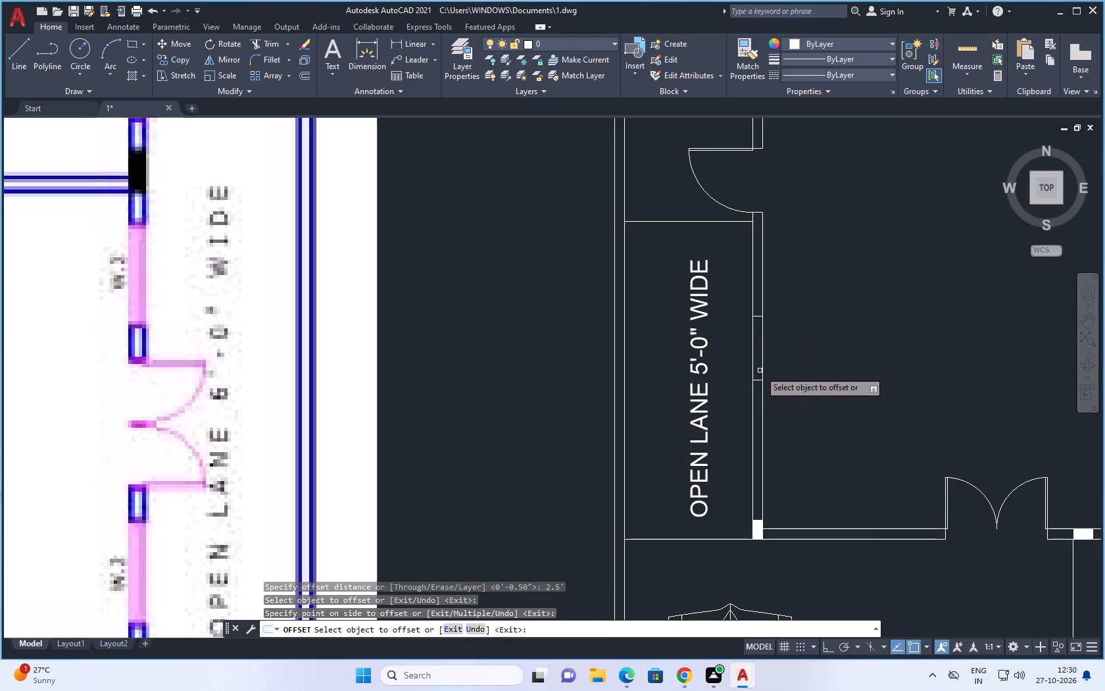
{"action": "left_click", "coordinate": [758, 379]}
{"action": "left_click", "coordinate": [760, 471]}
{"action": "key", "text": "Escape"}
{"action": "key", "text": "Escape"}
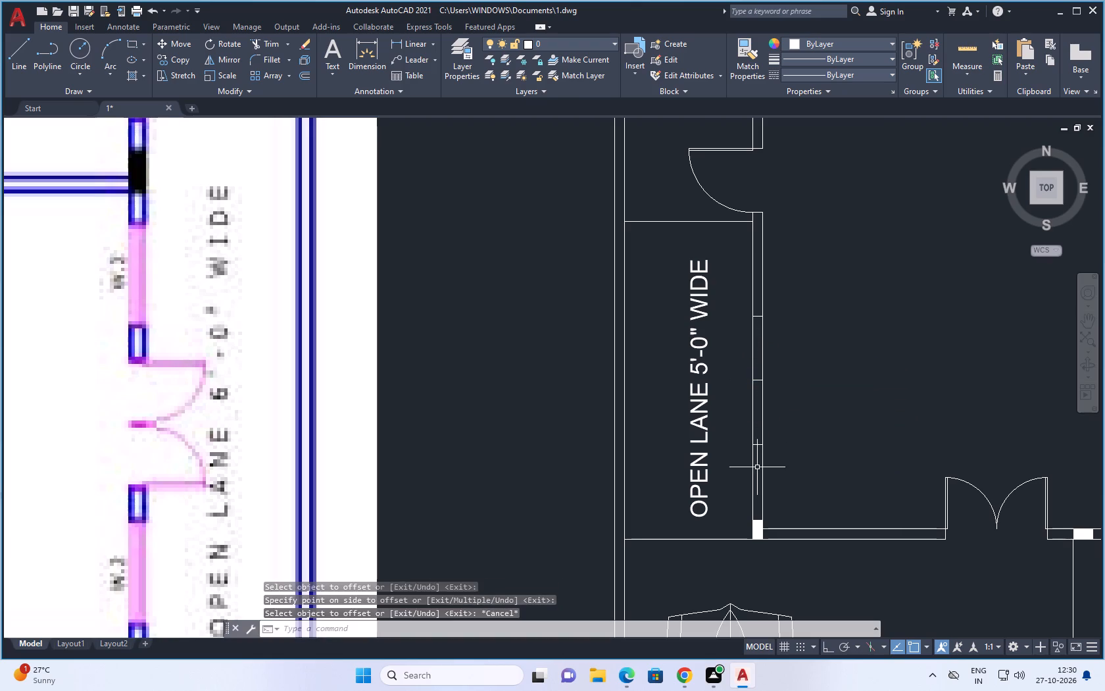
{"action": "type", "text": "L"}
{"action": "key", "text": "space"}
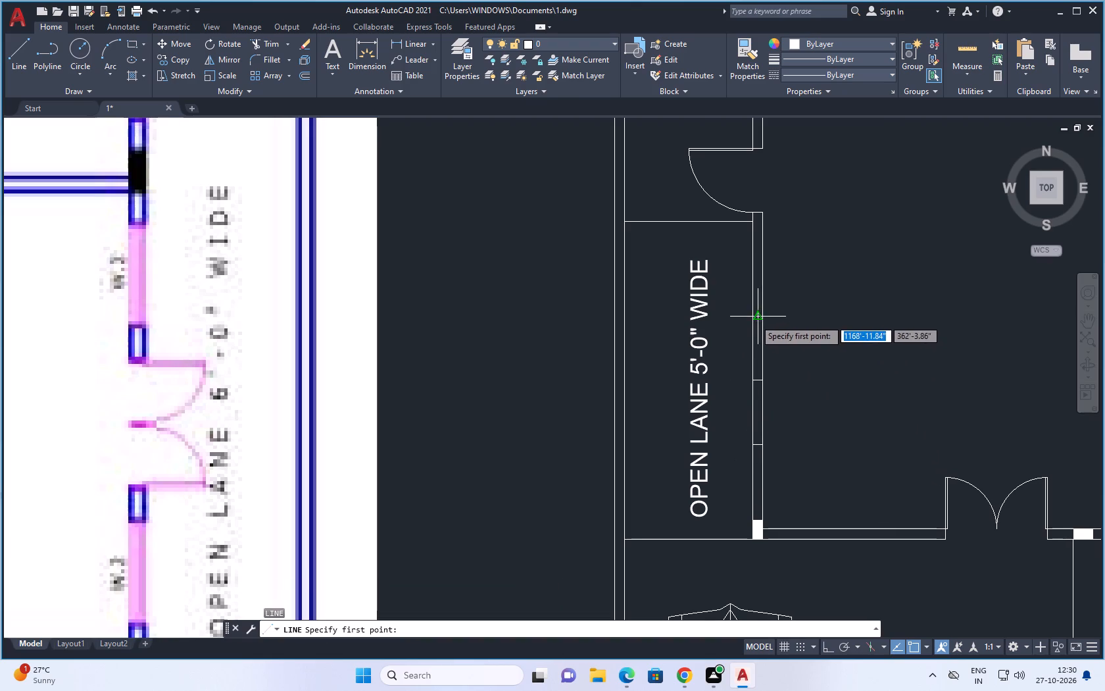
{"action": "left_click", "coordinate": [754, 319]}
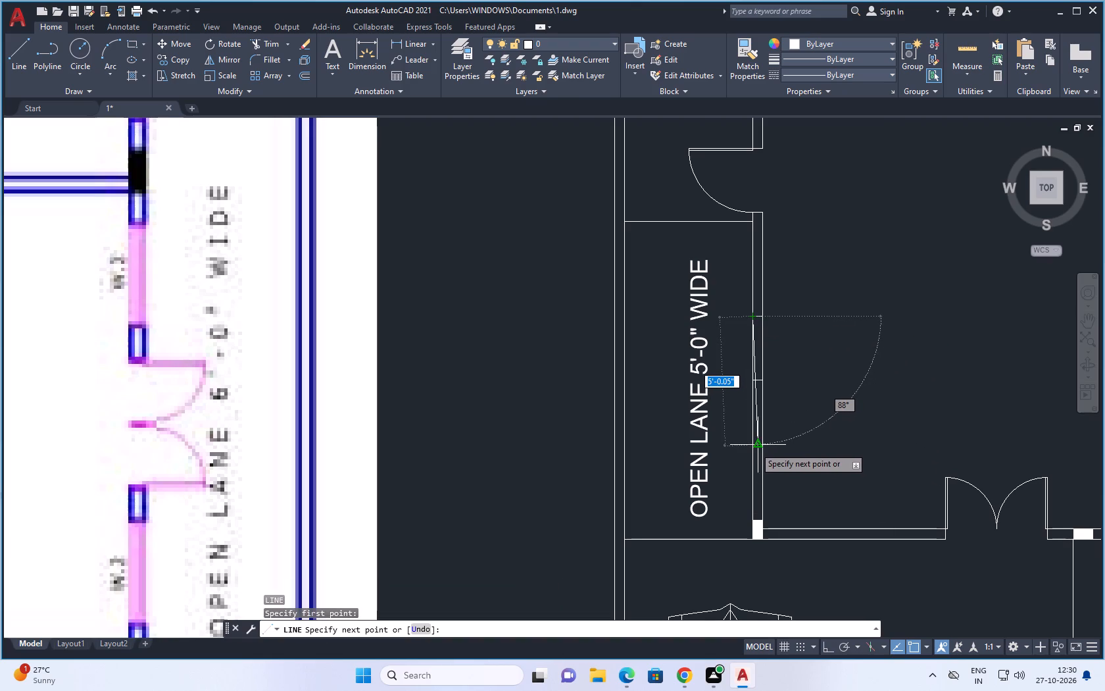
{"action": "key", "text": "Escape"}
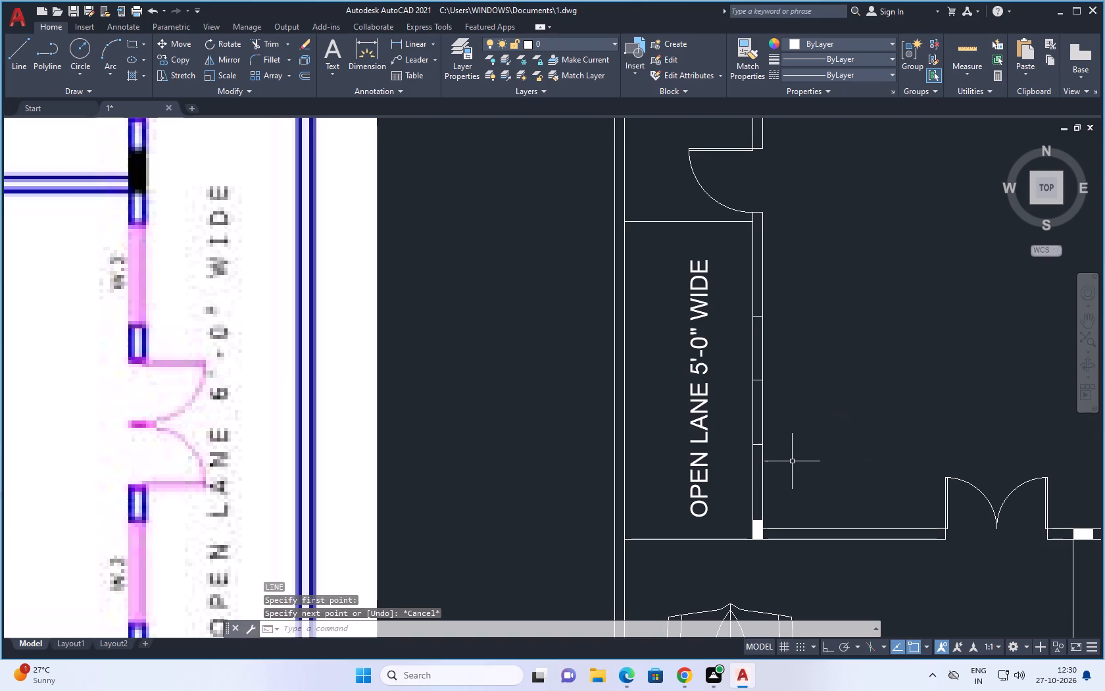
Draw a centre line between the midpoints of the upper and lower window edges in the 5'-0" open lane wall.
{"action": "type", "text": "L"}
{"action": "key", "text": "space"}
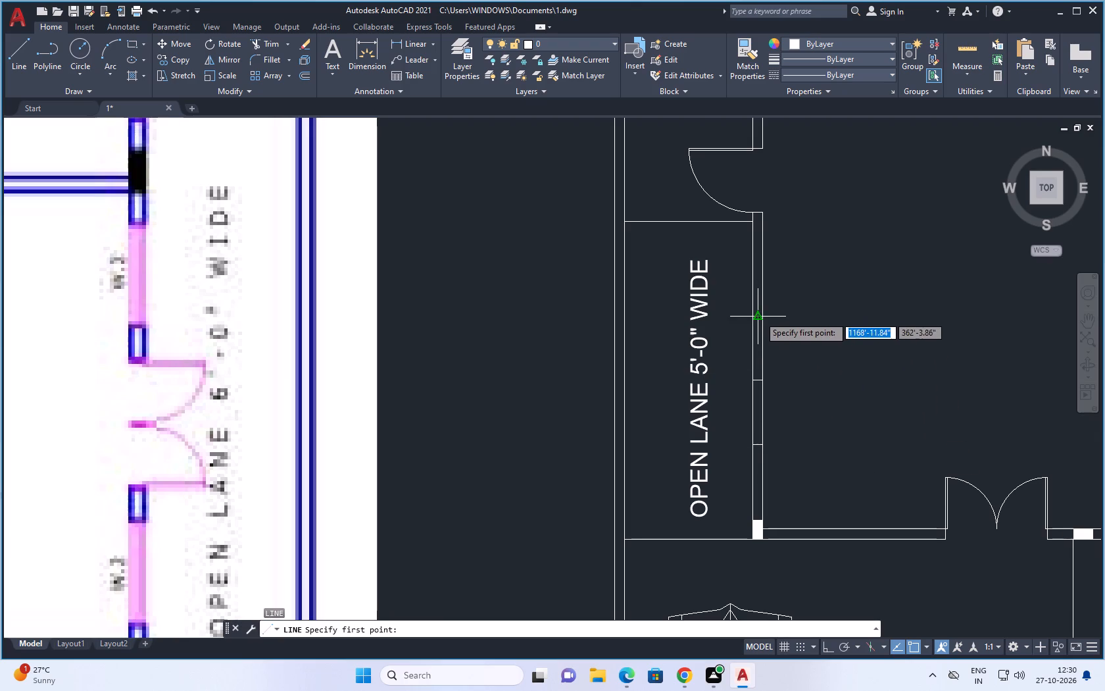
{"action": "left_click", "coordinate": [759, 316]}
{"action": "left_click", "coordinate": [758, 447]}
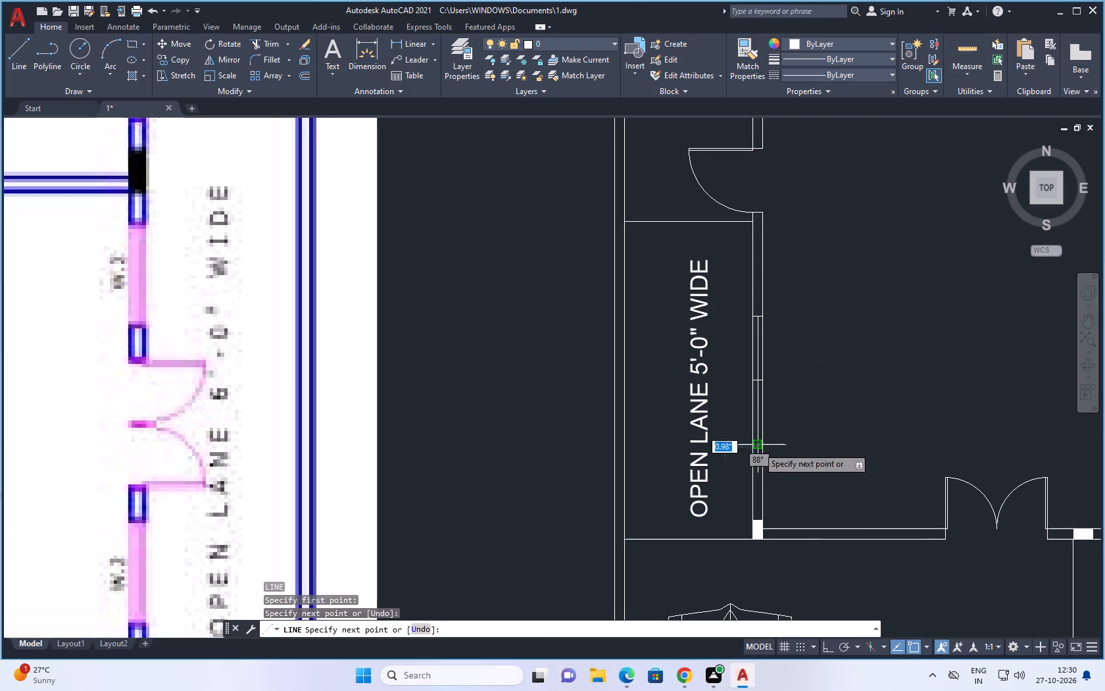
{"action": "key", "text": "Escape"}
Offset the window's centre line 0.5" to both sides within the 5'-0" open lane wall.
{"action": "key", "text": "o"}
{"action": "key", "text": "space"}
{"action": "type", "text": ".5"}
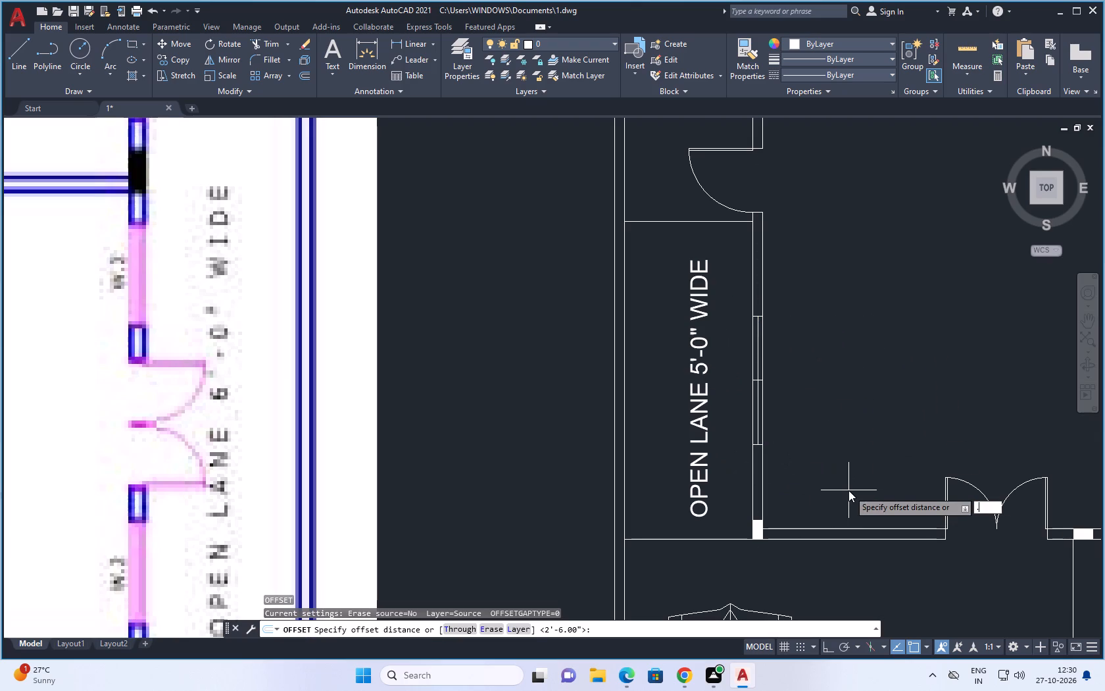
{"action": "key", "text": "space"}
{"action": "left_click", "coordinate": [758, 416]}
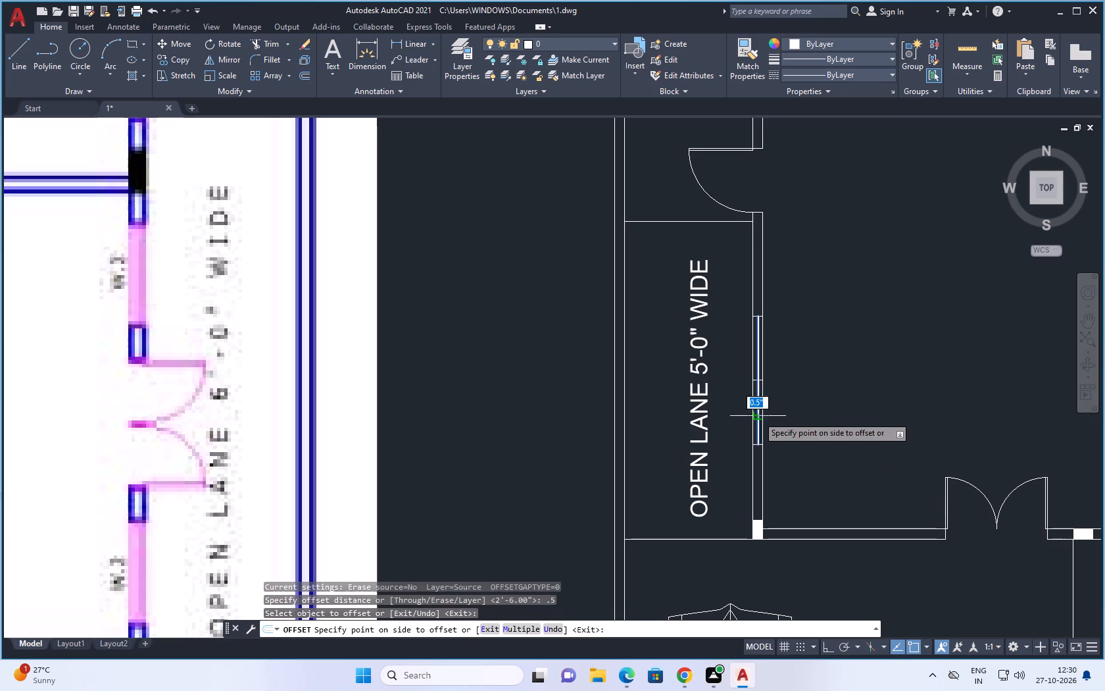
{"action": "left_click", "coordinate": [750, 422]}
{"action": "scroll", "coordinate": [757, 405], "scroll_direction": "up", "scroll_amount": 3}
{"action": "left_click", "coordinate": [752, 415]}
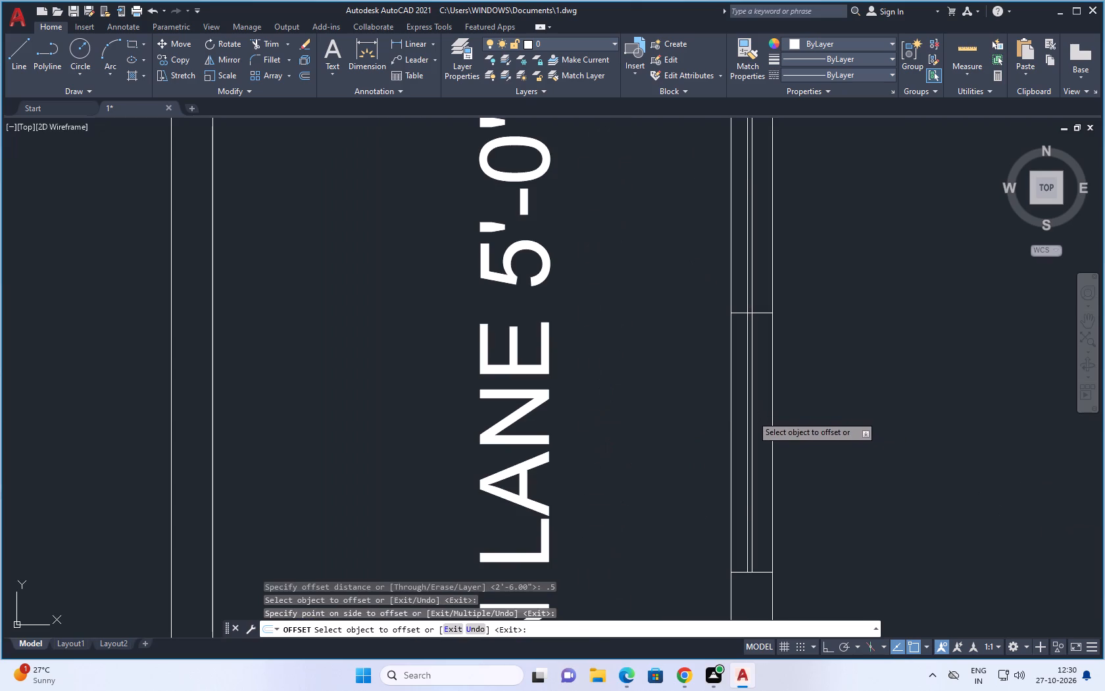
{"action": "left_click", "coordinate": [765, 409]}
{"action": "key", "text": "Escape"}
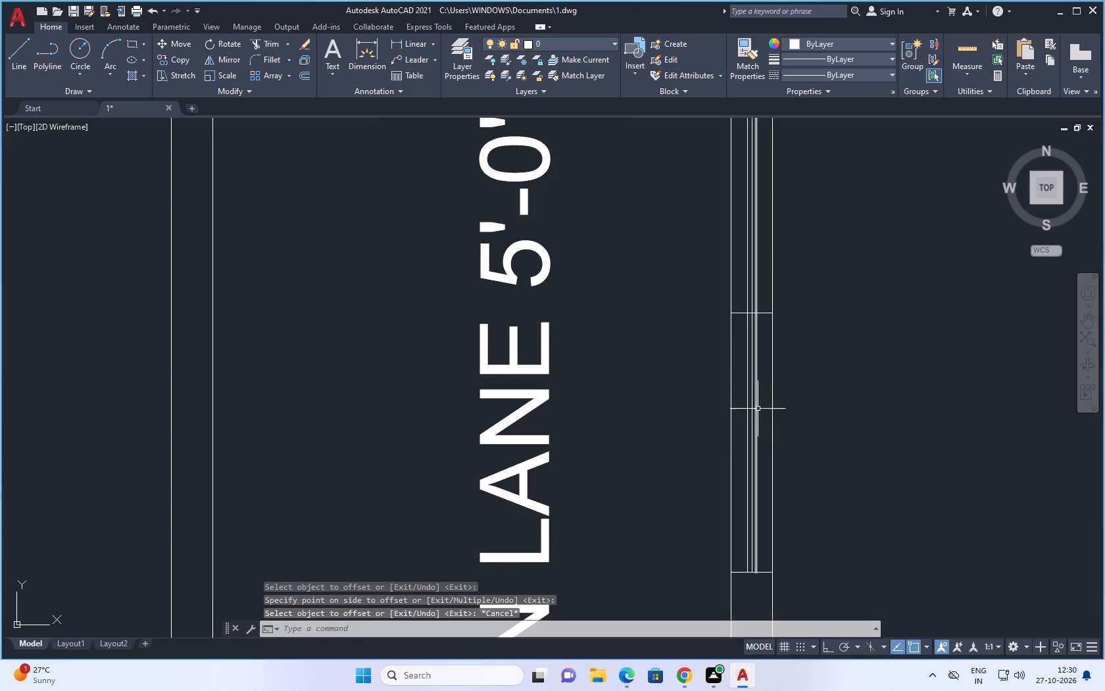
Delete the original centre line and the middle cross line from the window in the 5'-0" open lane wall.
{"action": "left_click", "coordinate": [753, 409]}
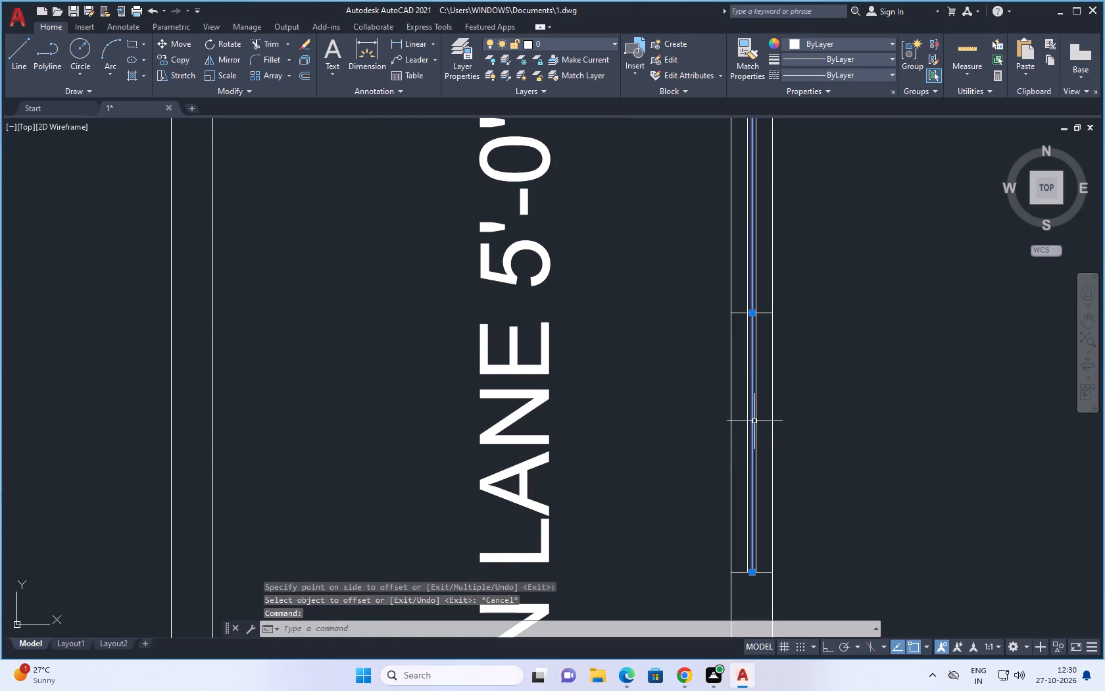
{"action": "key", "text": "Delete"}
{"action": "left_click", "coordinate": [767, 312]}
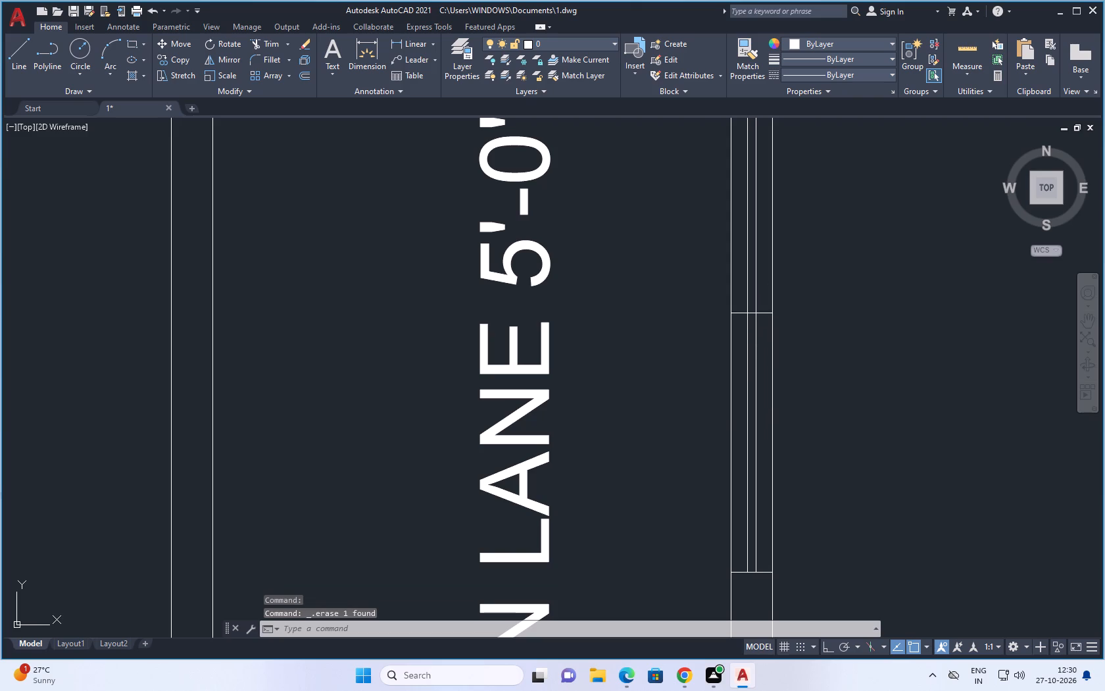
{"action": "key", "text": "Delete"}
Draw a line across the 6'-0" open lane wall at the midpoint of the segment between the column and the double door above it.
{"action": "scroll", "coordinate": [691, 378], "scroll_direction": "down", "scroll_amount": 6}
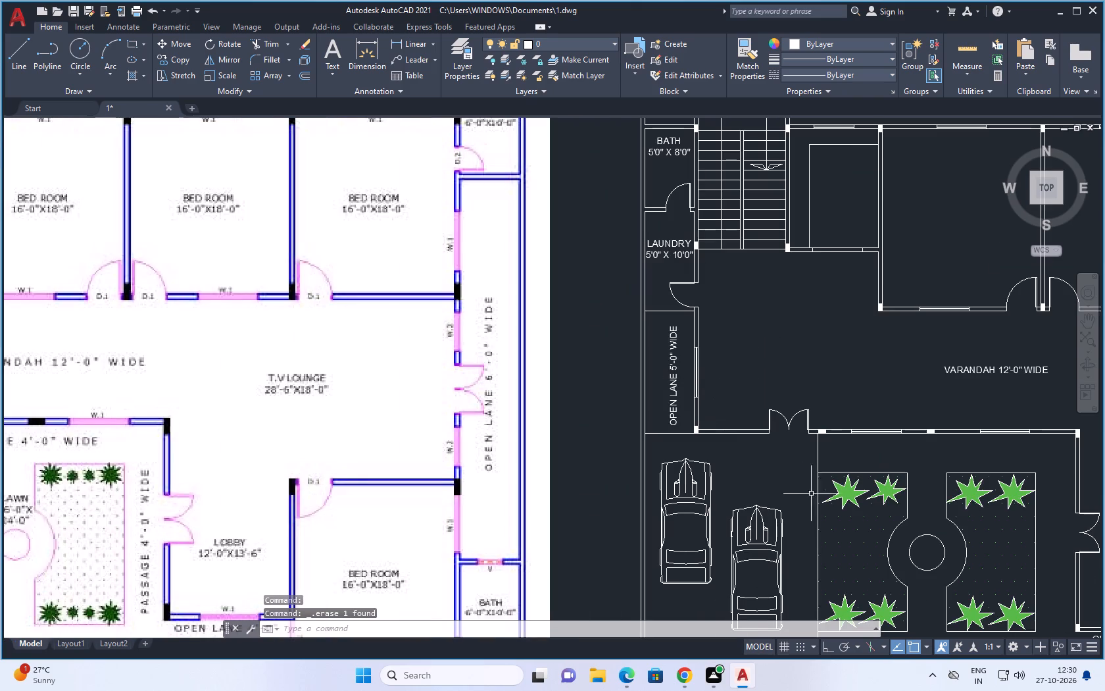
{"action": "scroll", "coordinate": [739, 488], "scroll_direction": "down", "scroll_amount": 1}
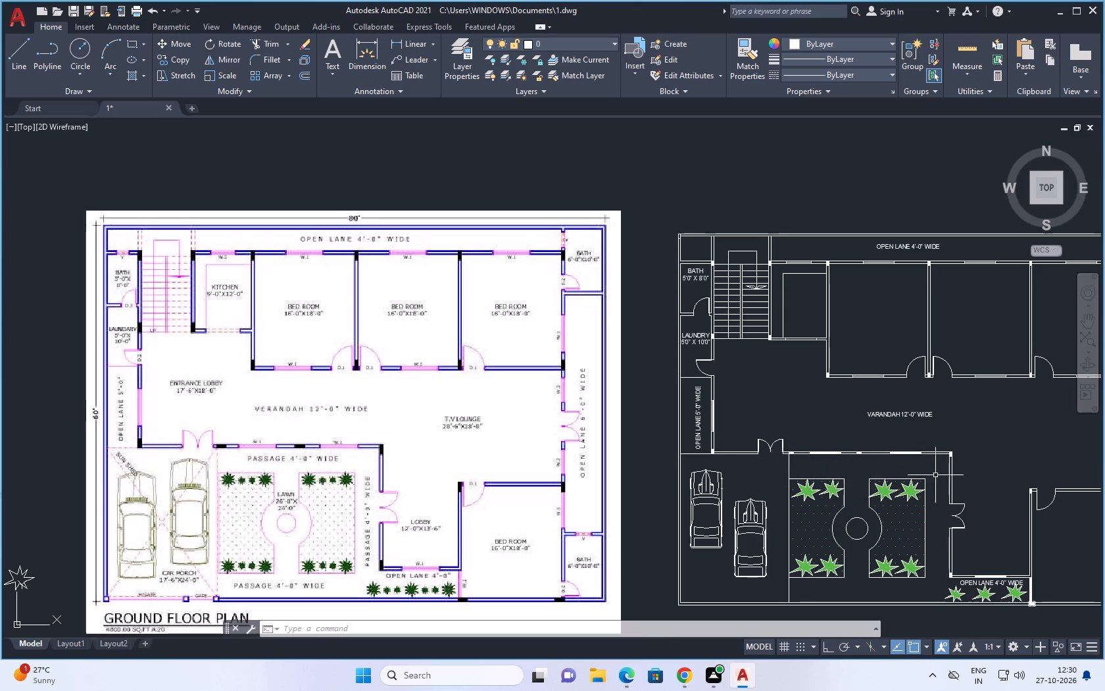
{"action": "scroll", "coordinate": [735, 456], "scroll_direction": "down", "scroll_amount": 1}
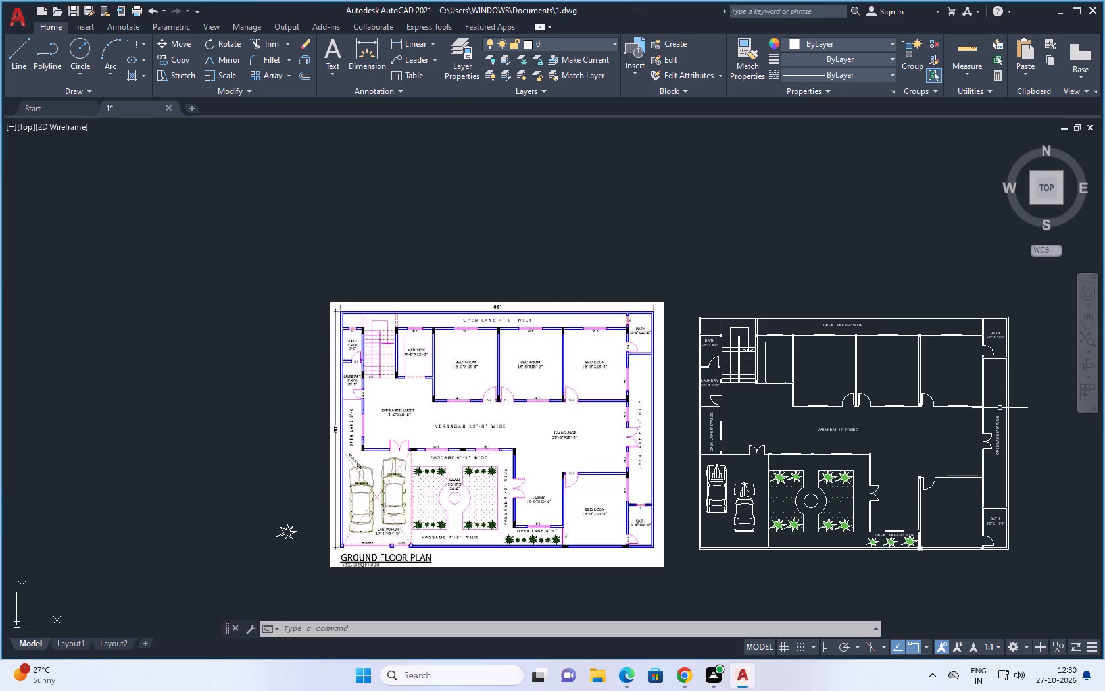
{"action": "scroll", "coordinate": [1000, 408], "scroll_direction": "up", "scroll_amount": 2}
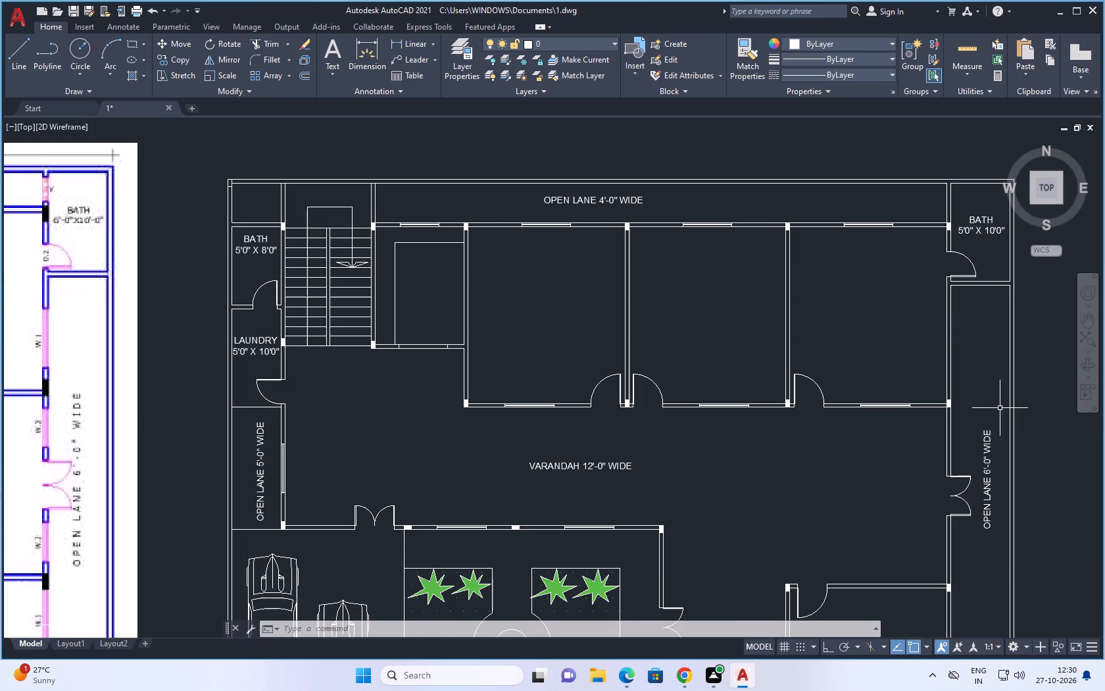
{"action": "key", "text": "Escape"}
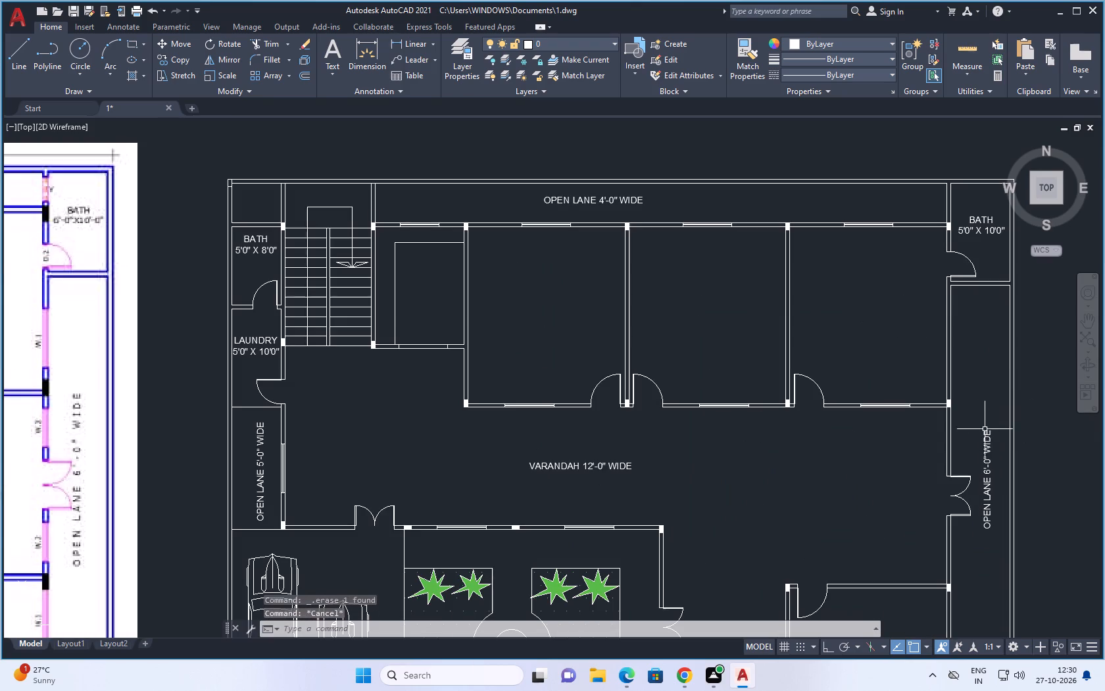
{"action": "type", "text": "L"}
{"action": "key", "text": "space"}
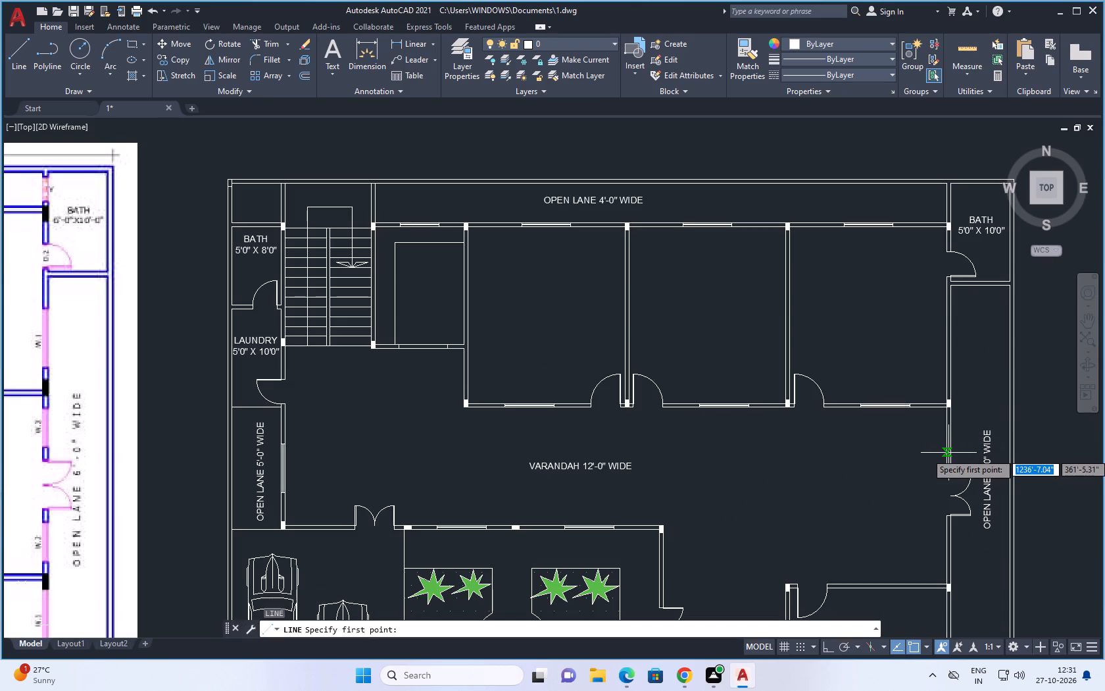
{"action": "scroll", "coordinate": [943, 445], "scroll_direction": "up", "scroll_amount": 3}
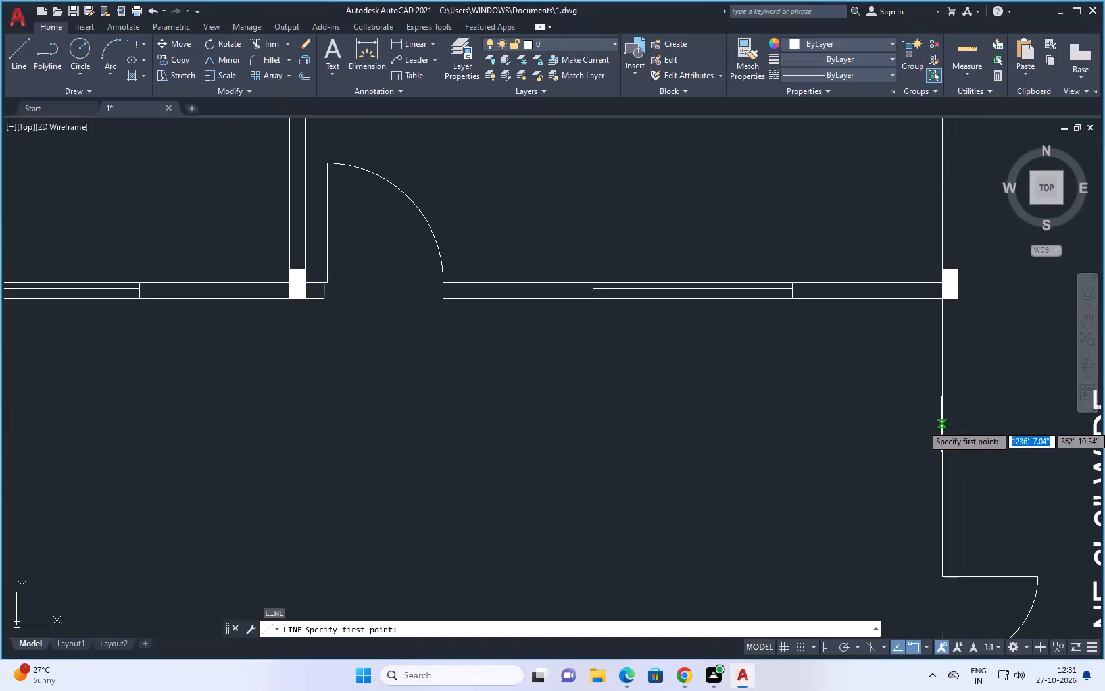
{"action": "left_click", "coordinate": [944, 437]}
{"action": "left_click", "coordinate": [954, 440]}
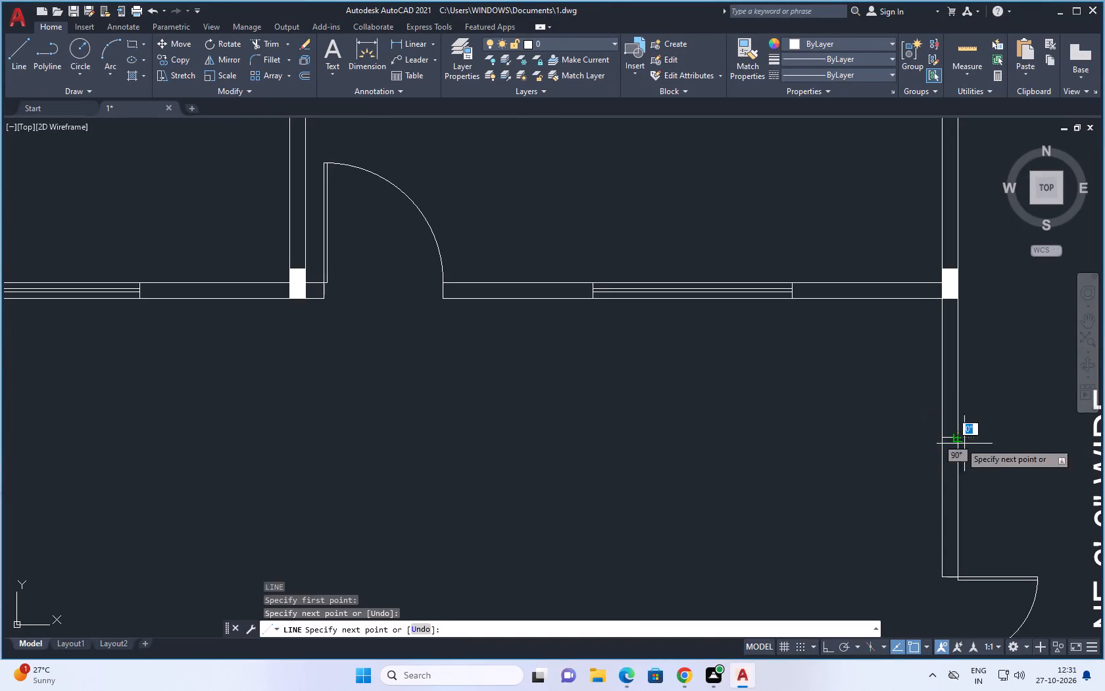
{"action": "key", "text": "Escape"}
Offset the cross line above the double door 2' up and down to mark the window edges.
{"action": "key", "text": "o"}
{"action": "key", "text": "space"}
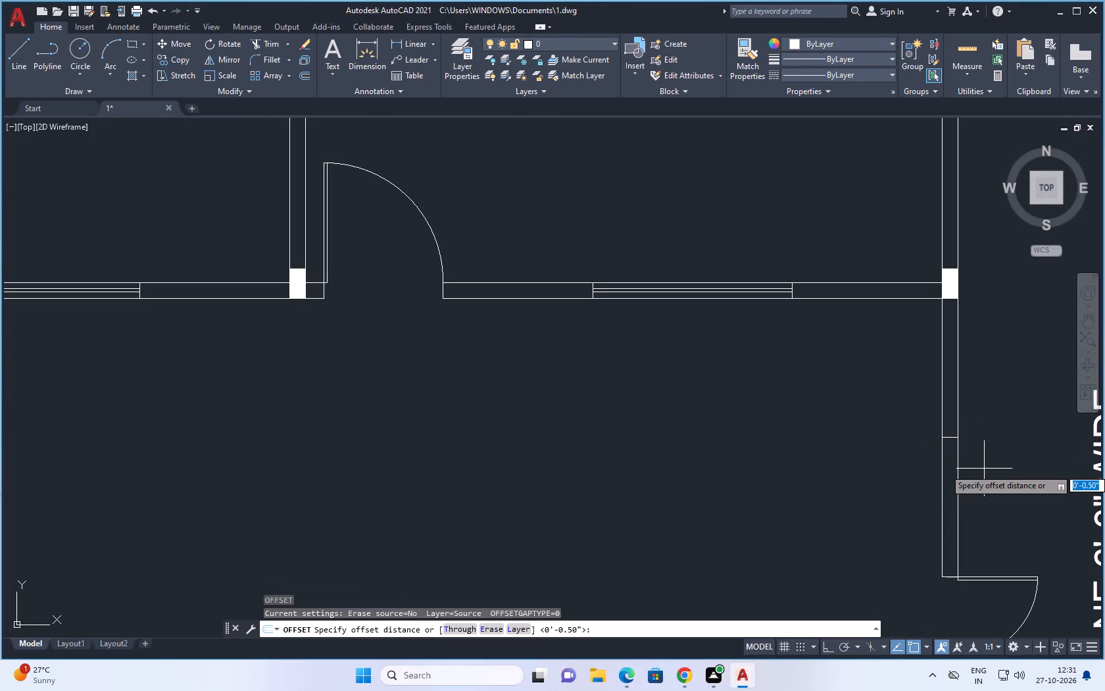
{"action": "key", "text": "2"}
{"action": "key", "text": "apostrophe"}
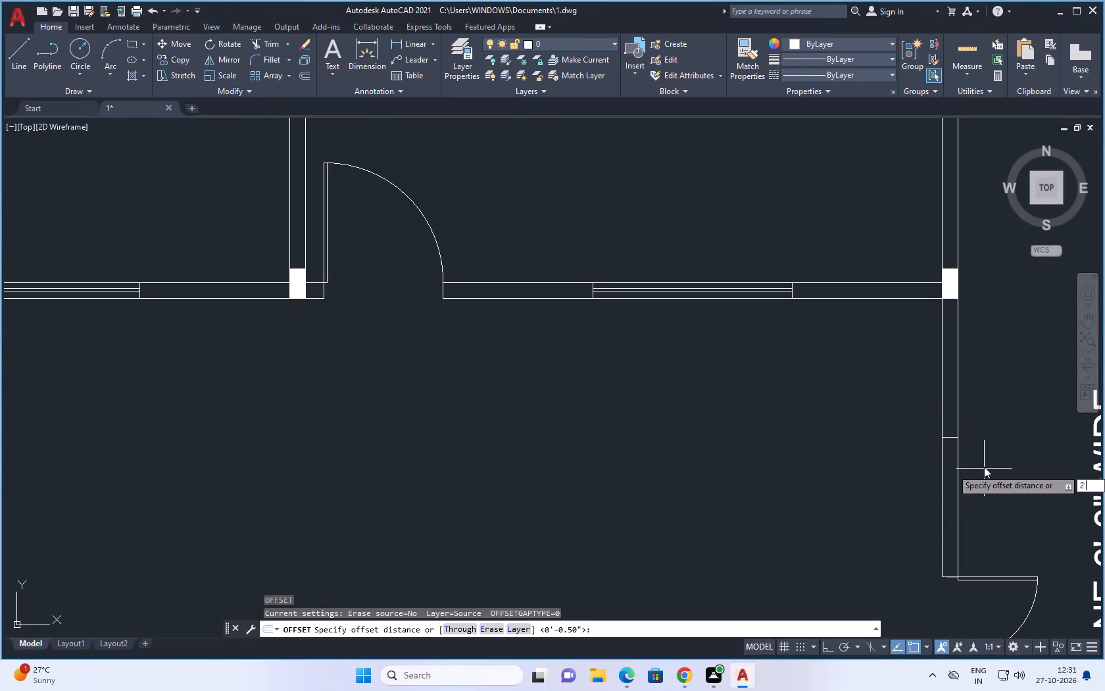
{"action": "key", "text": "space"}
{"action": "left_click", "coordinate": [953, 438]}
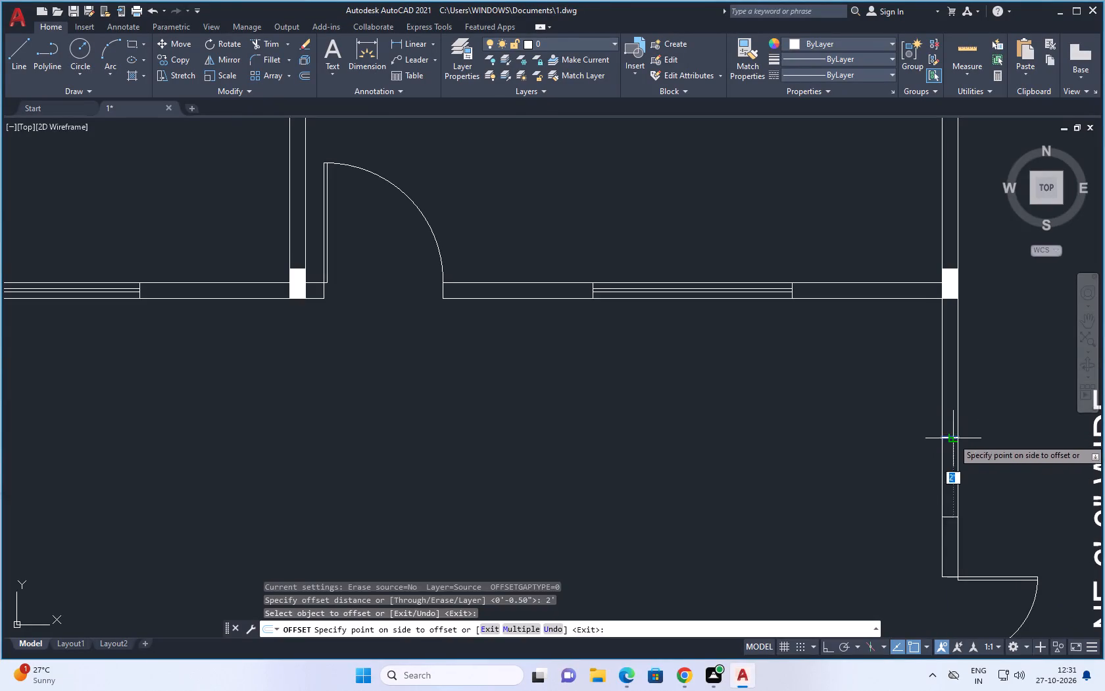
{"action": "left_click", "coordinate": [951, 490]}
{"action": "left_click", "coordinate": [950, 438]}
{"action": "left_click", "coordinate": [947, 346]}
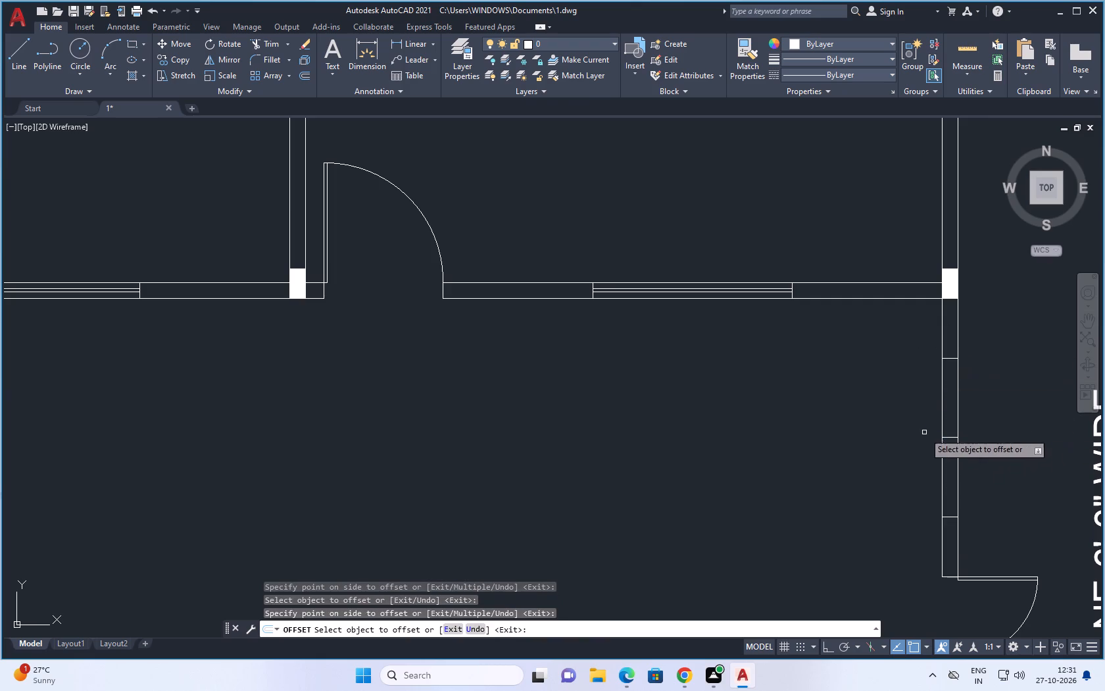
{"action": "key", "text": "Escape"}
Draw a line across the 6'-0" open lane wall at the midpoint of the segment below the double door.
{"action": "scroll", "coordinate": [880, 389], "scroll_direction": "down", "scroll_amount": 3}
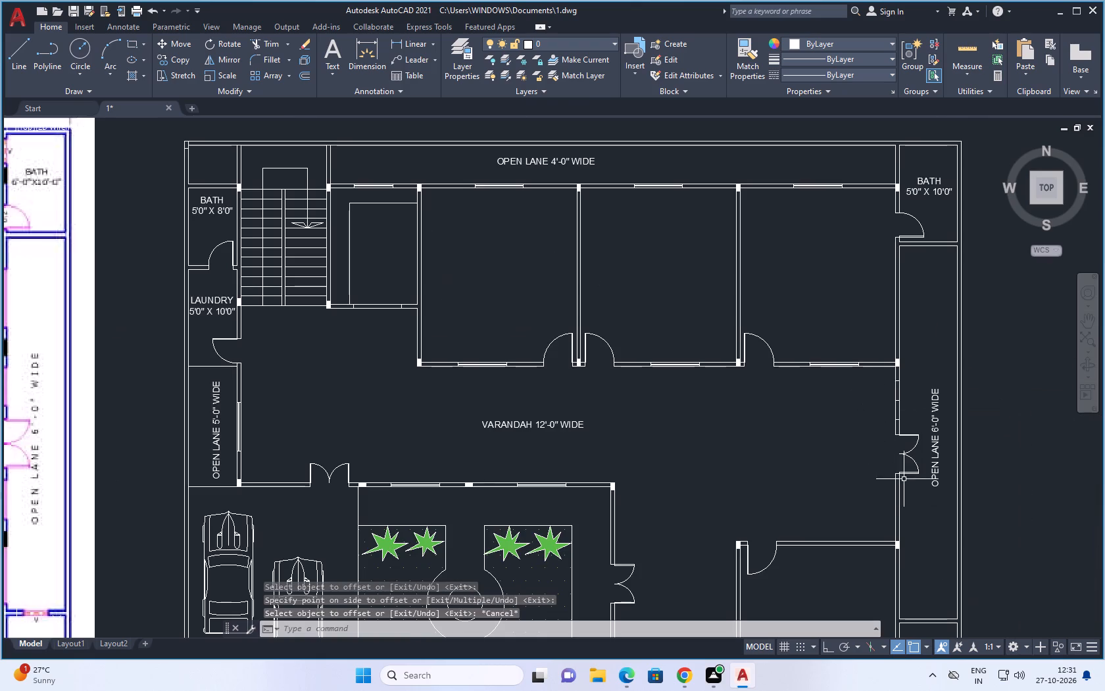
{"action": "type", "text": "L"}
{"action": "key", "text": "space"}
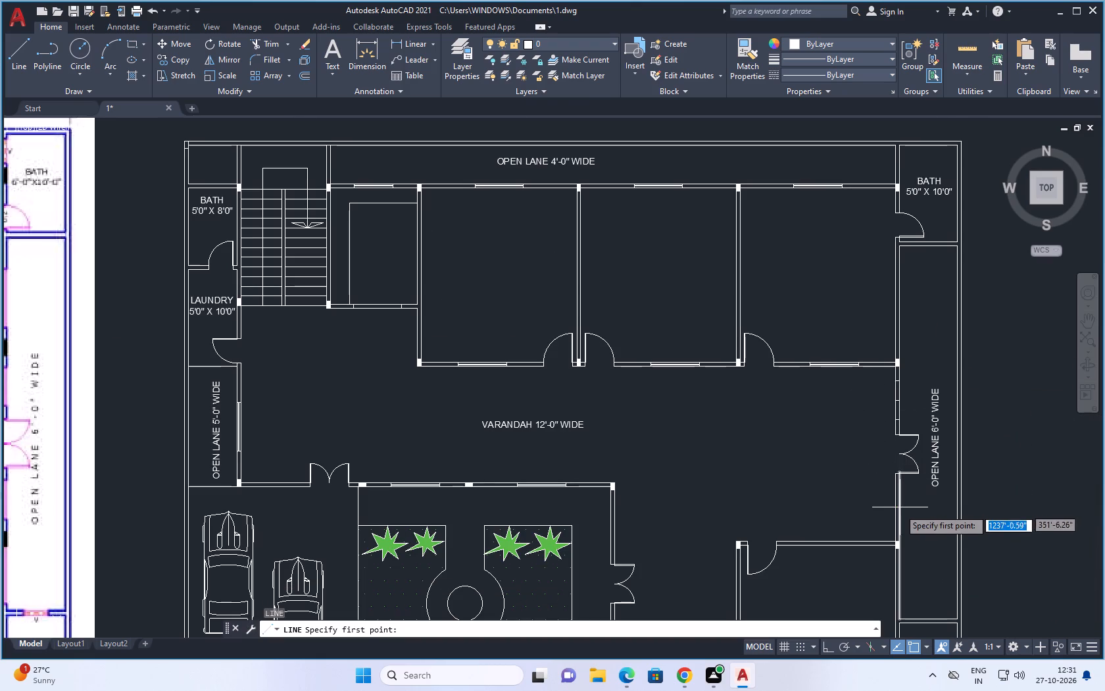
{"action": "scroll", "coordinate": [899, 509], "scroll_direction": "up", "scroll_amount": 3}
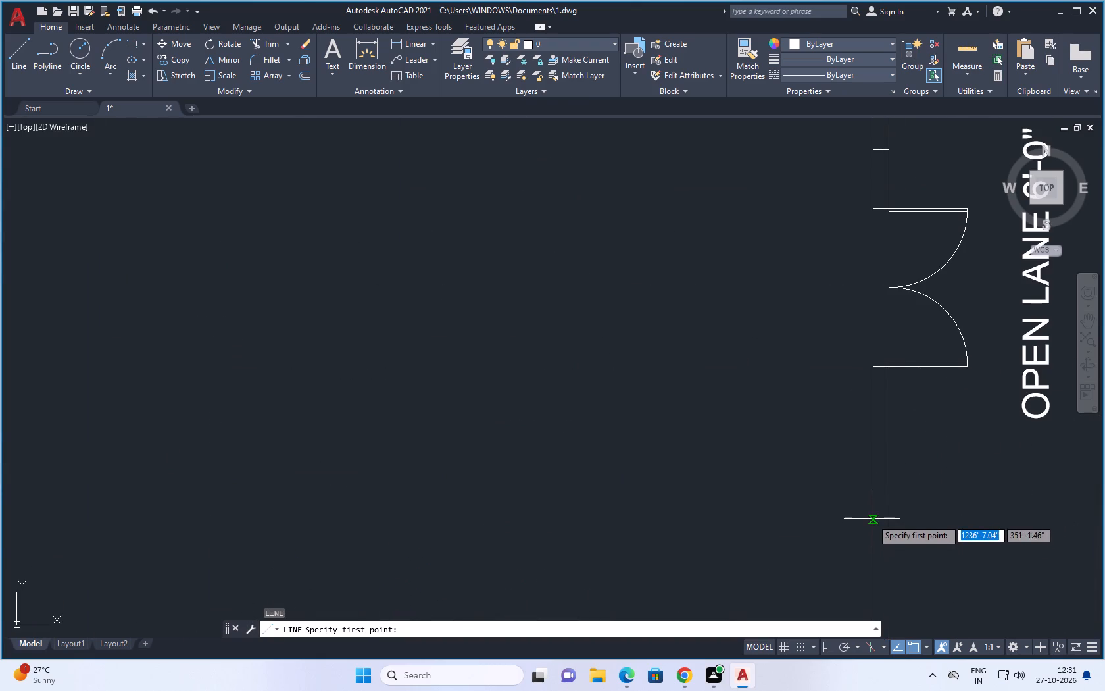
{"action": "left_click", "coordinate": [872, 505]}
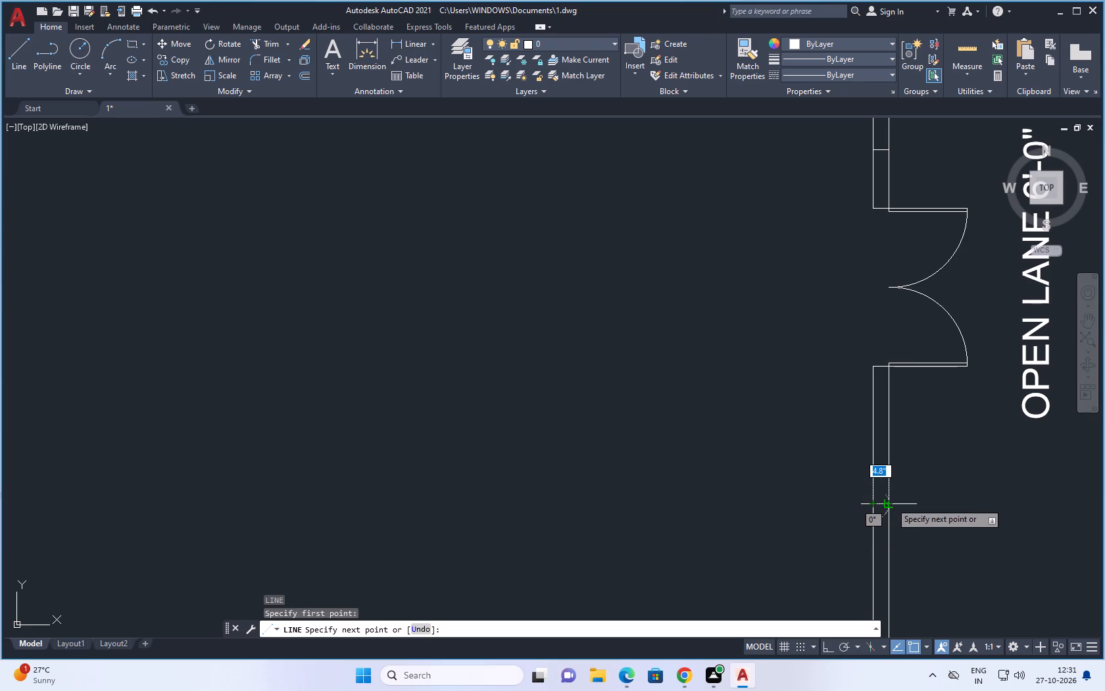
{"action": "left_click", "coordinate": [891, 502]}
{"action": "key", "text": "space"}
Offset the cross line below the double door 2' up and down to mark the window edges.
{"action": "scroll", "coordinate": [888, 497], "scroll_direction": "down", "scroll_amount": 2}
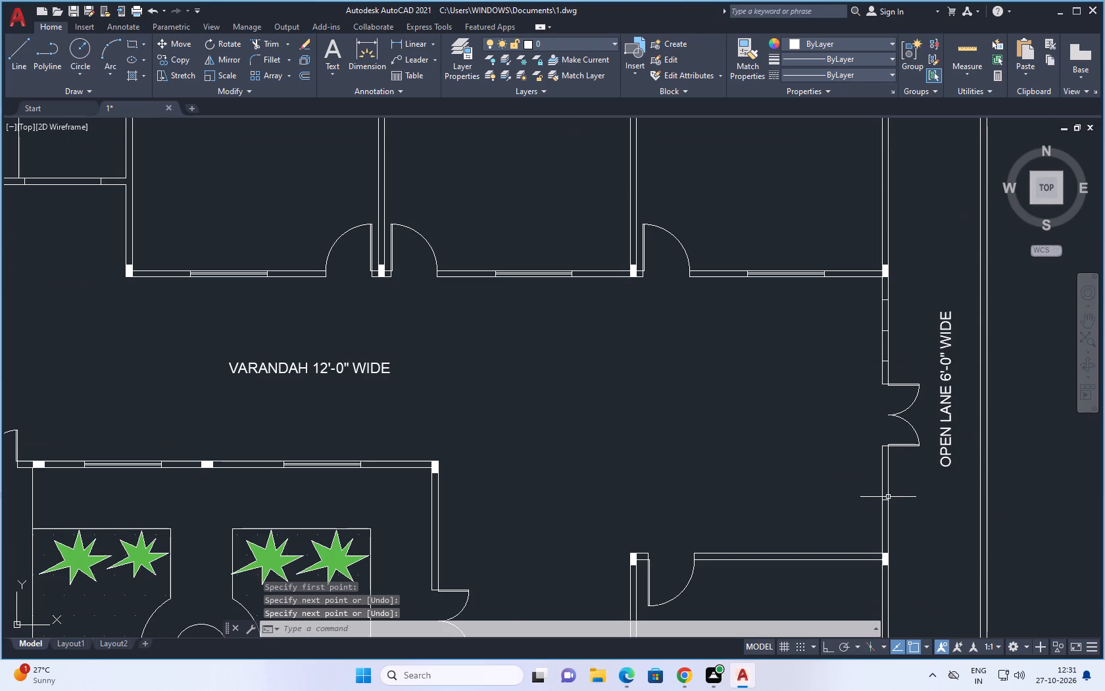
{"action": "key", "text": "o"}
{"action": "key", "text": "space"}
{"action": "key", "text": "space"}
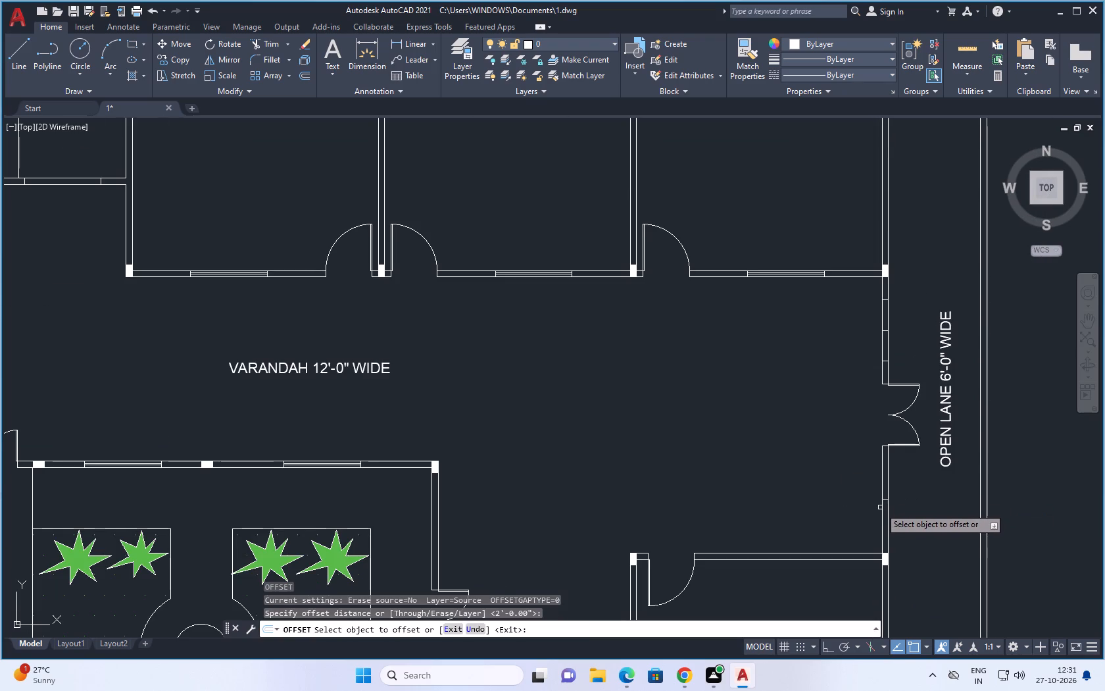
{"action": "left_click", "coordinate": [885, 500]}
{"action": "left_click", "coordinate": [885, 478]}
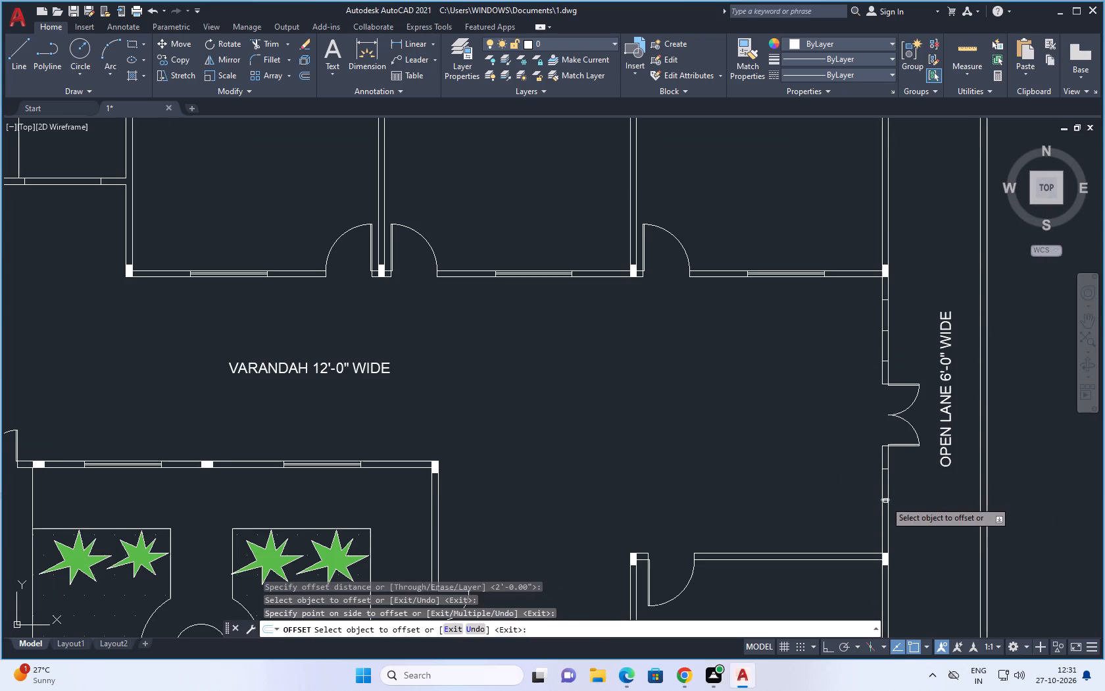
{"action": "left_click", "coordinate": [885, 501]}
{"action": "left_click", "coordinate": [878, 546]}
{"action": "key", "text": "Escape"}
{"action": "key", "text": "Escape"}
{"action": "key", "text": "Escape"}
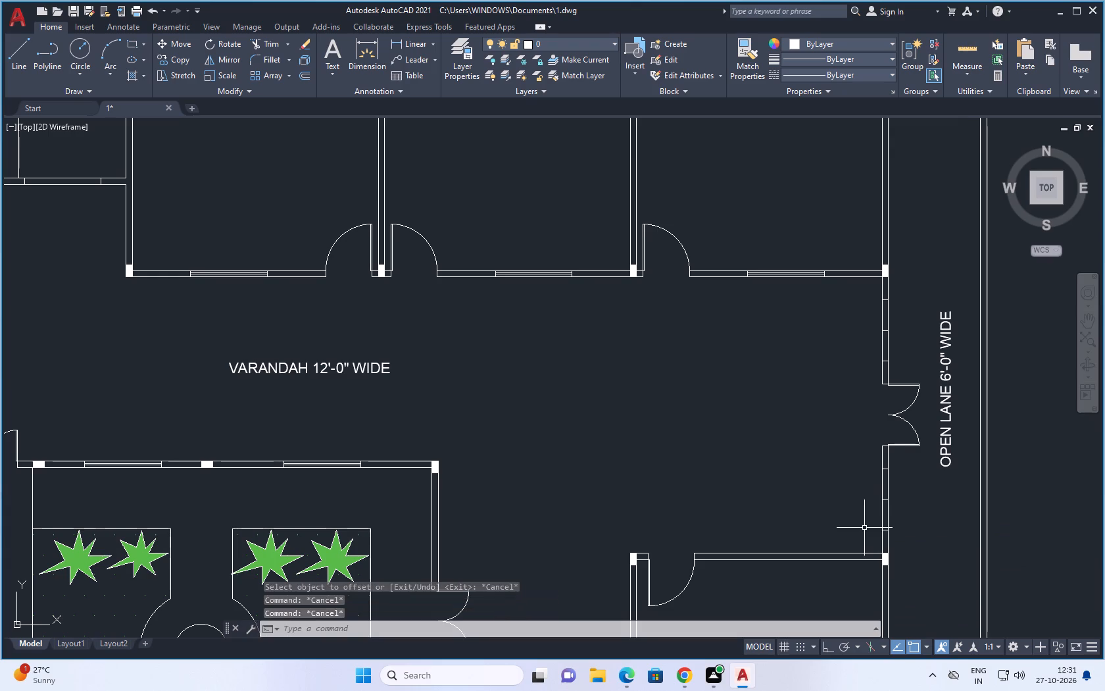
Draw a lengthwise centre line between the end-line midpoints of the window above the double door in the open lane wall.
{"action": "type", "text": "L"}
{"action": "key", "text": "space"}
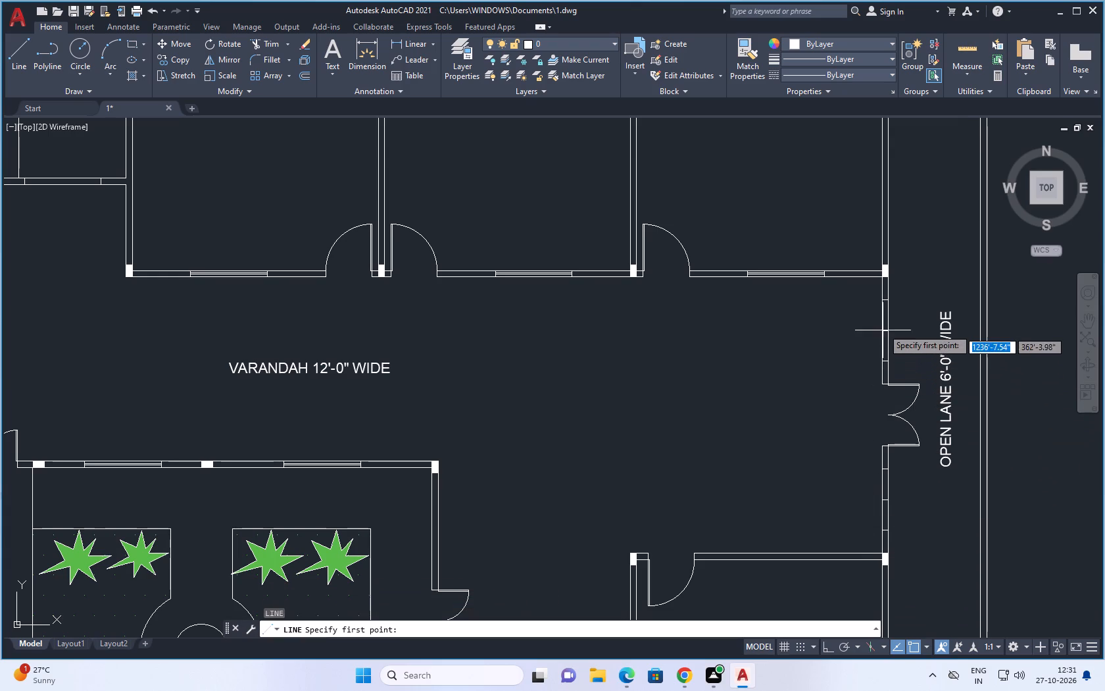
{"action": "scroll", "coordinate": [889, 296], "scroll_direction": "up", "scroll_amount": 2}
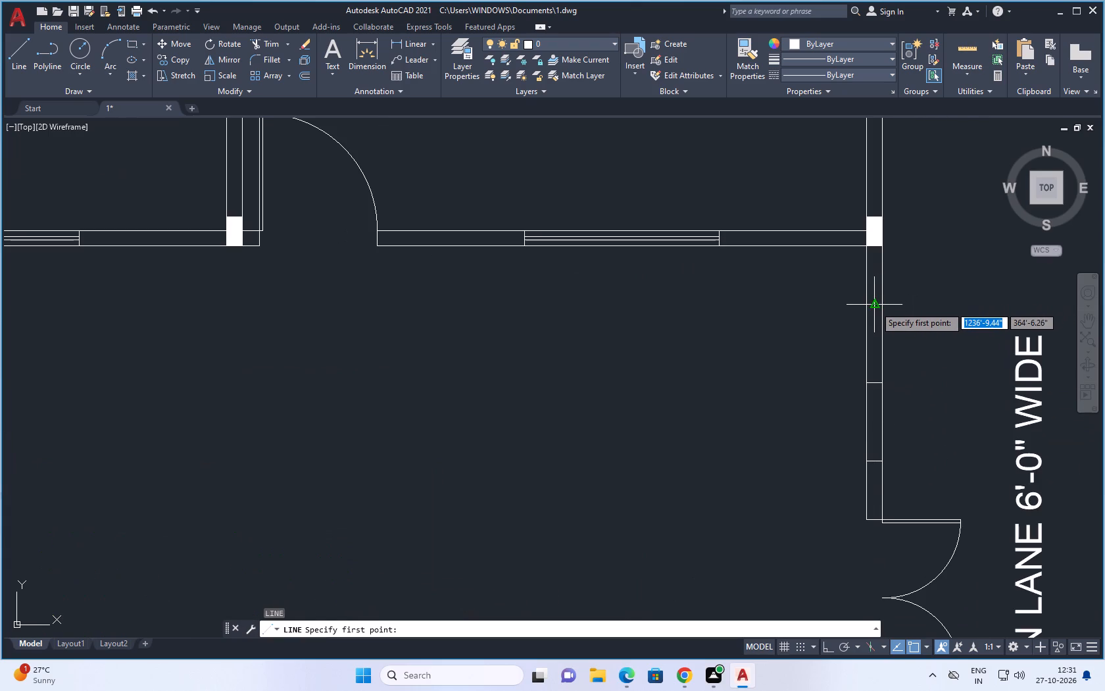
{"action": "scroll", "coordinate": [875, 307], "scroll_direction": "up", "scroll_amount": 3}
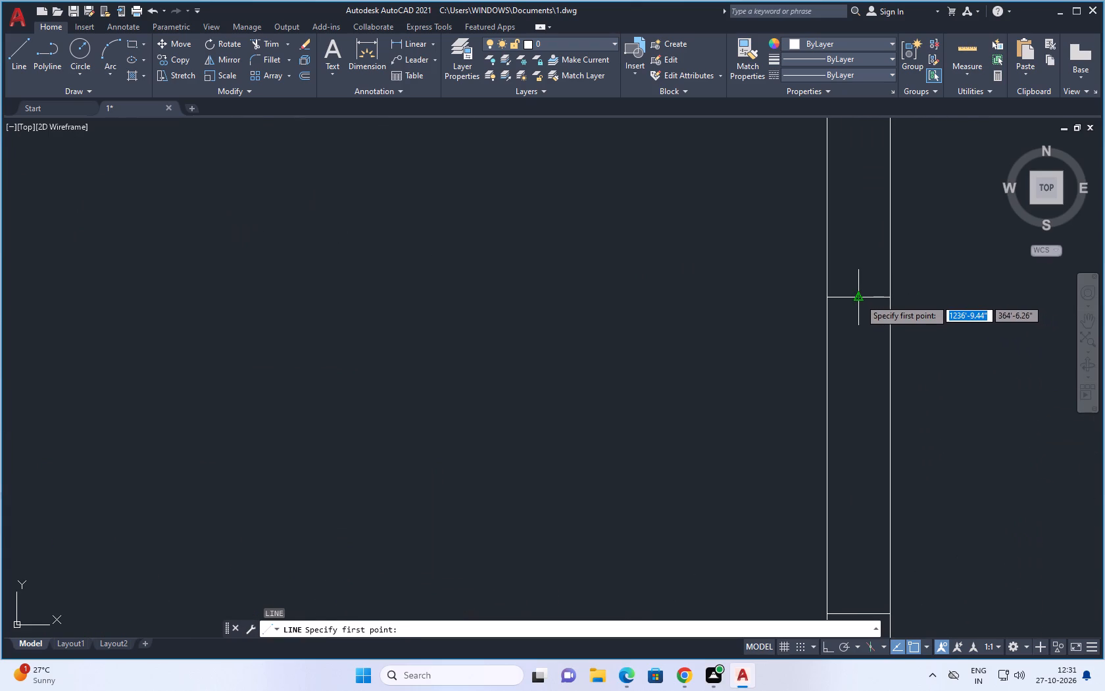
{"action": "left_click", "coordinate": [860, 299]}
{"action": "scroll", "coordinate": [860, 299], "scroll_direction": "down", "scroll_amount": 3}
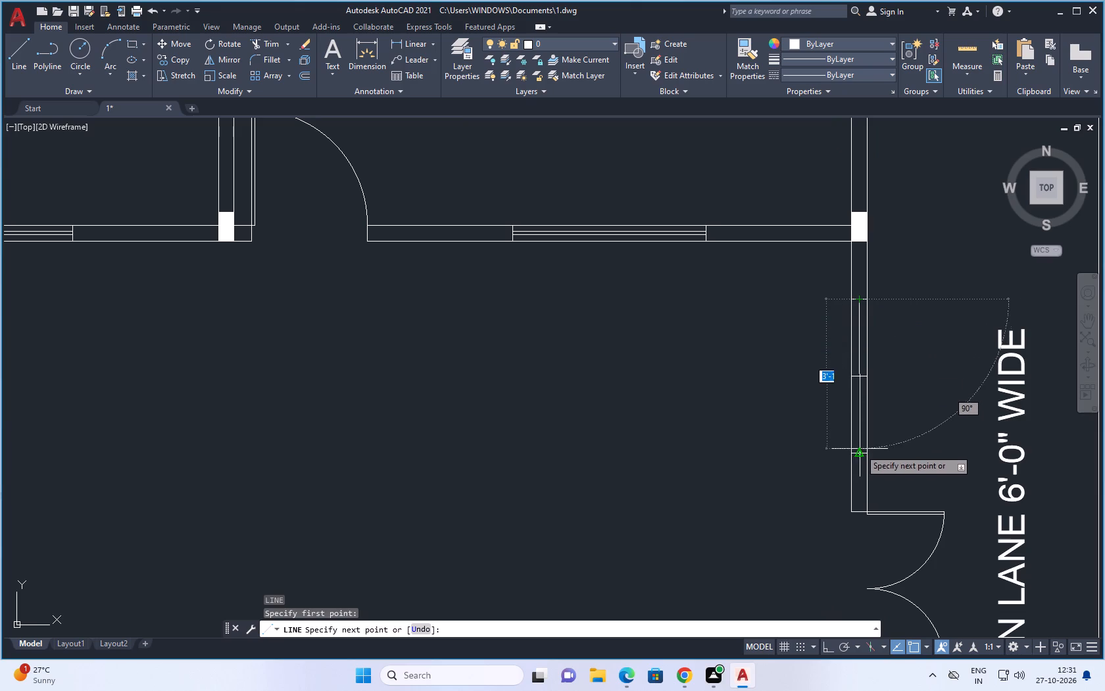
{"action": "left_click", "coordinate": [858, 452]}
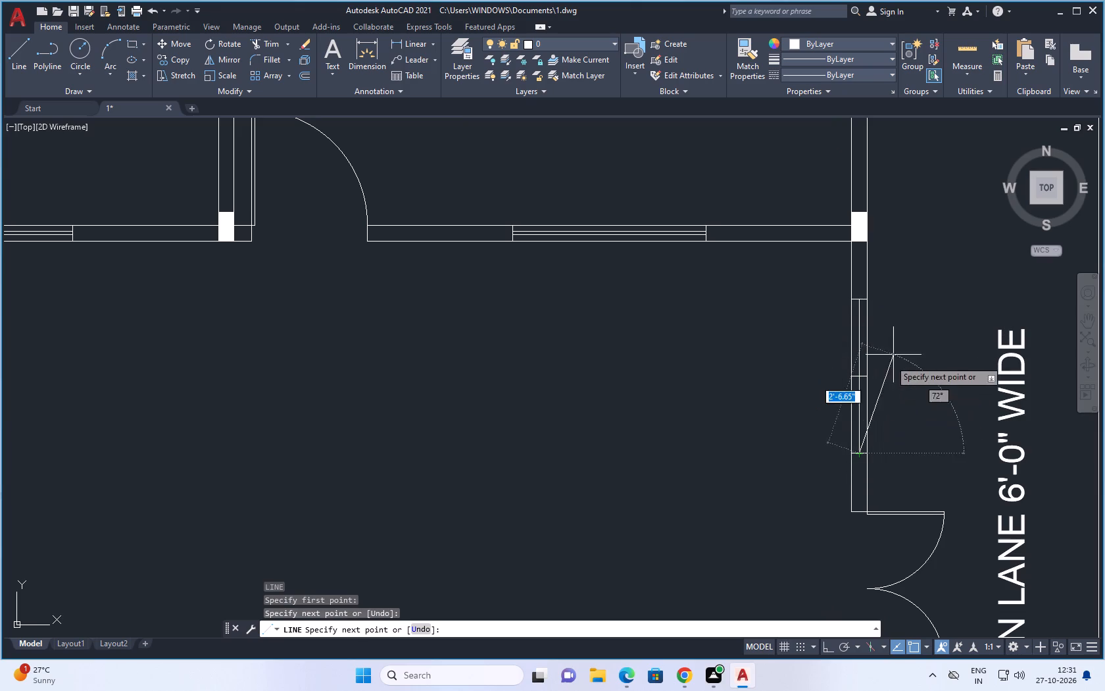
{"action": "key", "text": "space"}
Draw a lengthwise centre line between the end-line midpoints of the window below the double door.
{"action": "key", "text": "space"}
{"action": "scroll", "coordinate": [790, 322], "scroll_direction": "down", "scroll_amount": 4}
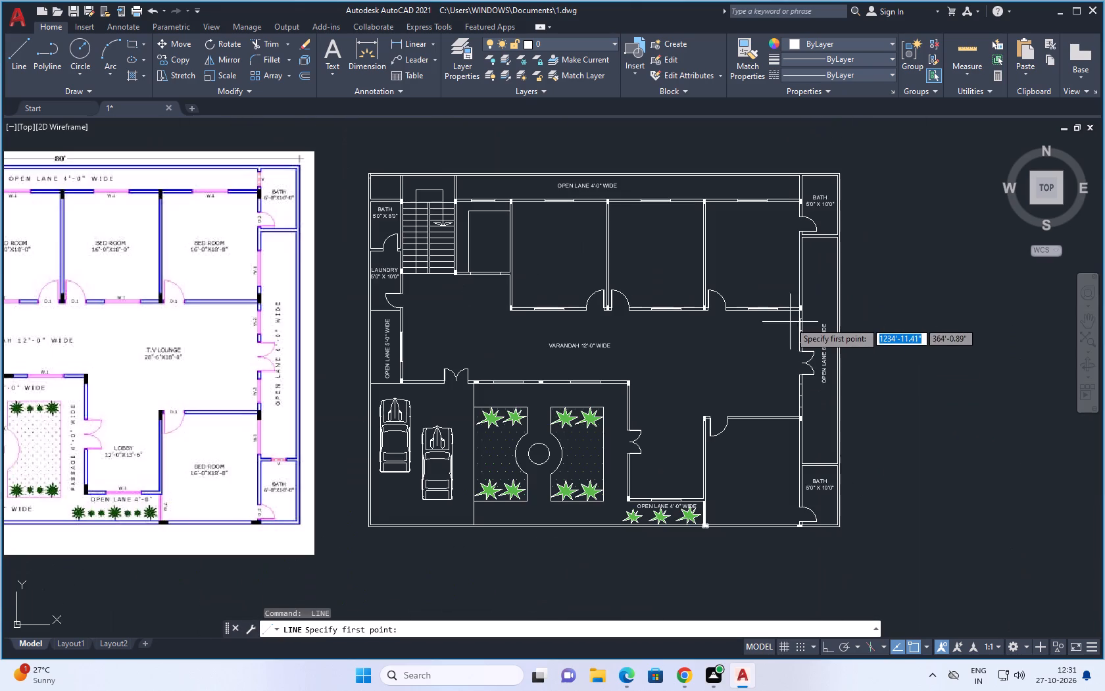
{"action": "scroll", "coordinate": [796, 382], "scroll_direction": "up", "scroll_amount": 4}
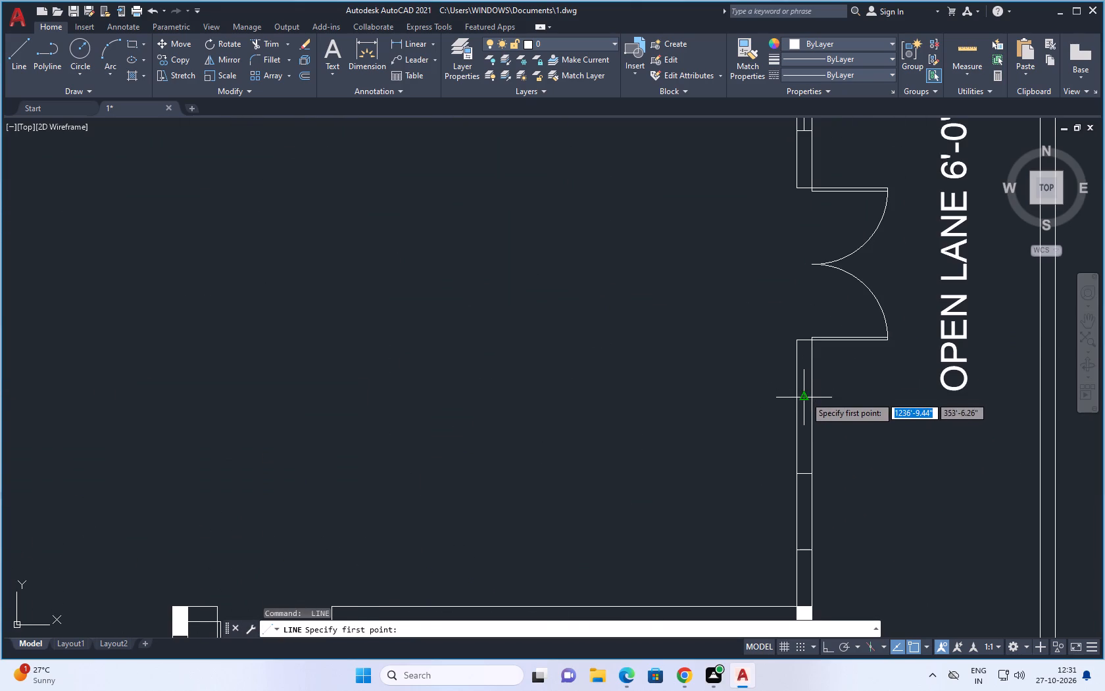
{"action": "left_click", "coordinate": [805, 396]}
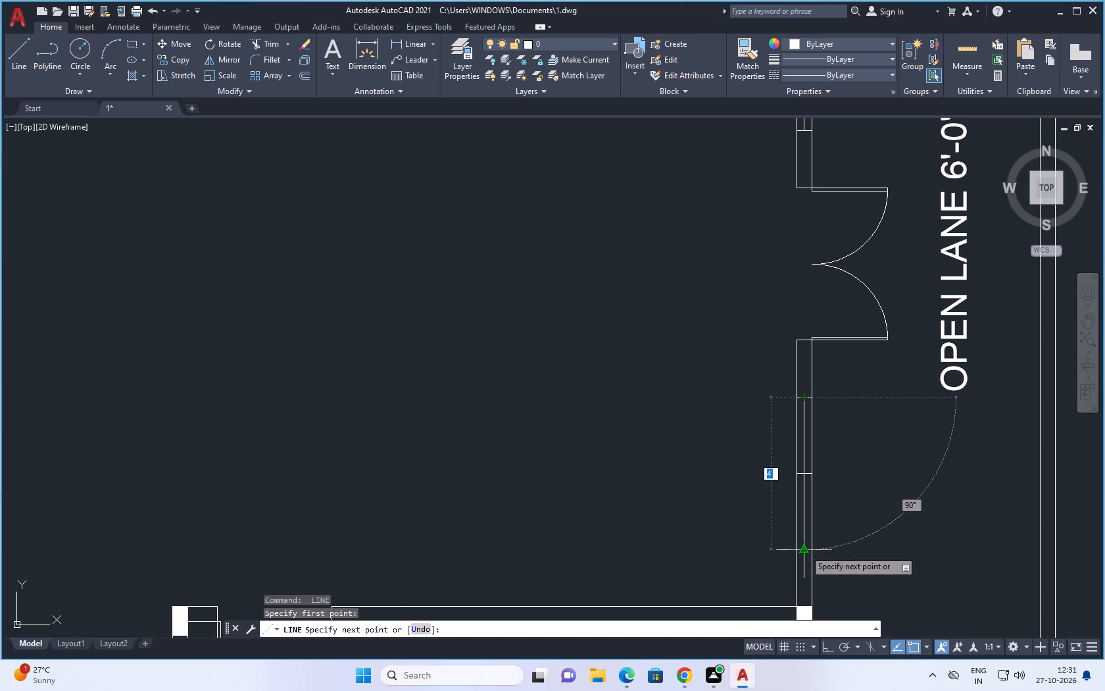
{"action": "left_click", "coordinate": [804, 550]}
{"action": "key", "text": "Escape"}
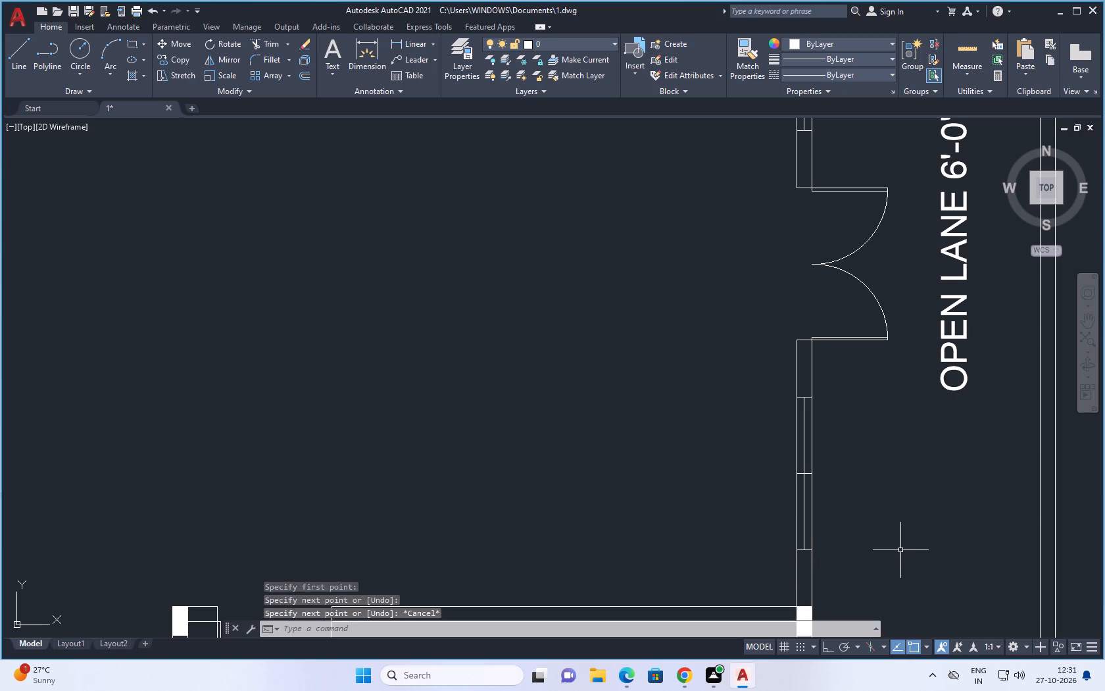
Offset the centre line of the window above the double door 0.5" to both sides.
{"action": "key", "text": "o"}
{"action": "key", "text": "space"}
{"action": "type", "text": ".5"}
{"action": "key", "text": "space"}
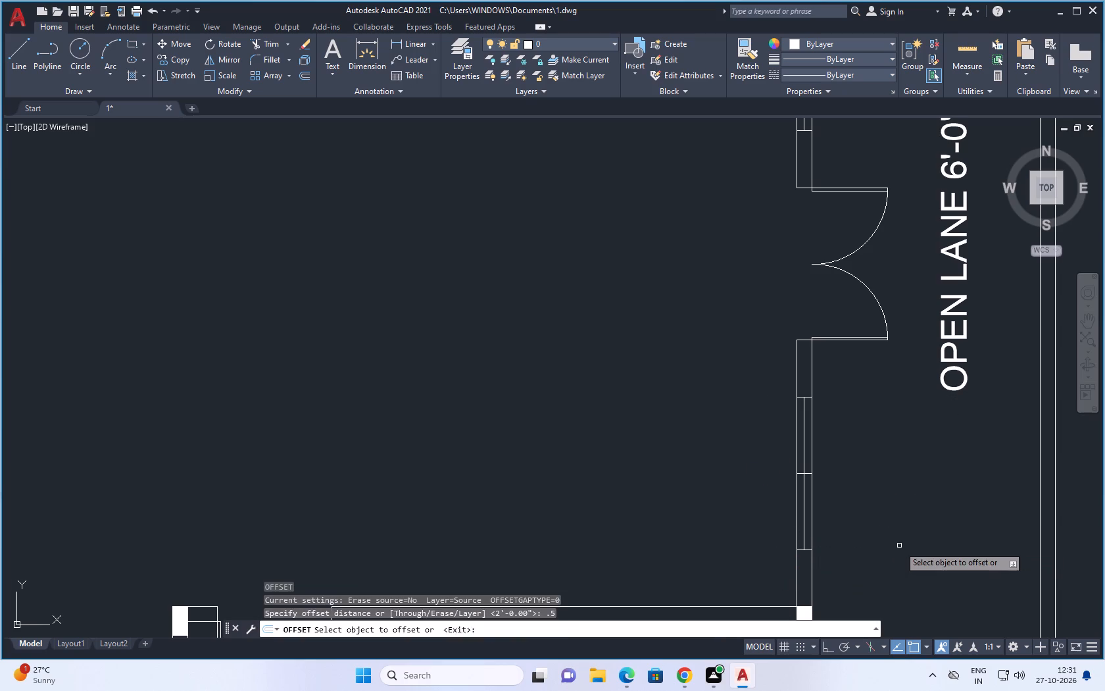
{"action": "scroll", "coordinate": [808, 237], "scroll_direction": "down", "scroll_amount": 3}
{"action": "scroll", "coordinate": [807, 192], "scroll_direction": "up", "scroll_amount": 3}
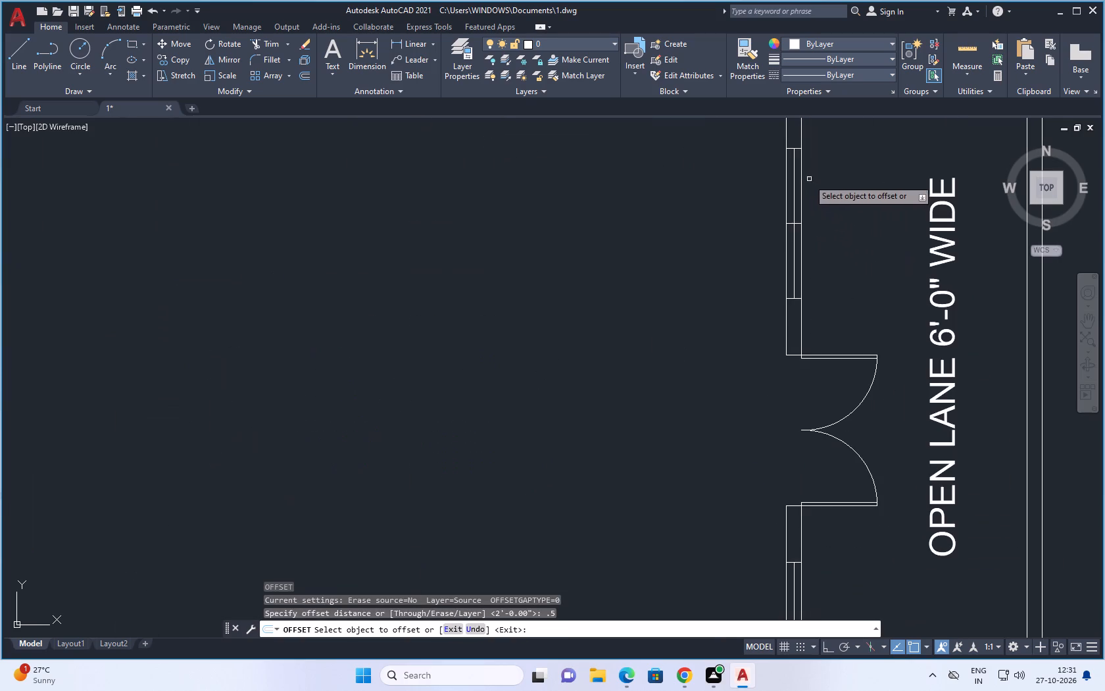
{"action": "left_click", "coordinate": [794, 172]}
{"action": "left_click", "coordinate": [730, 195]}
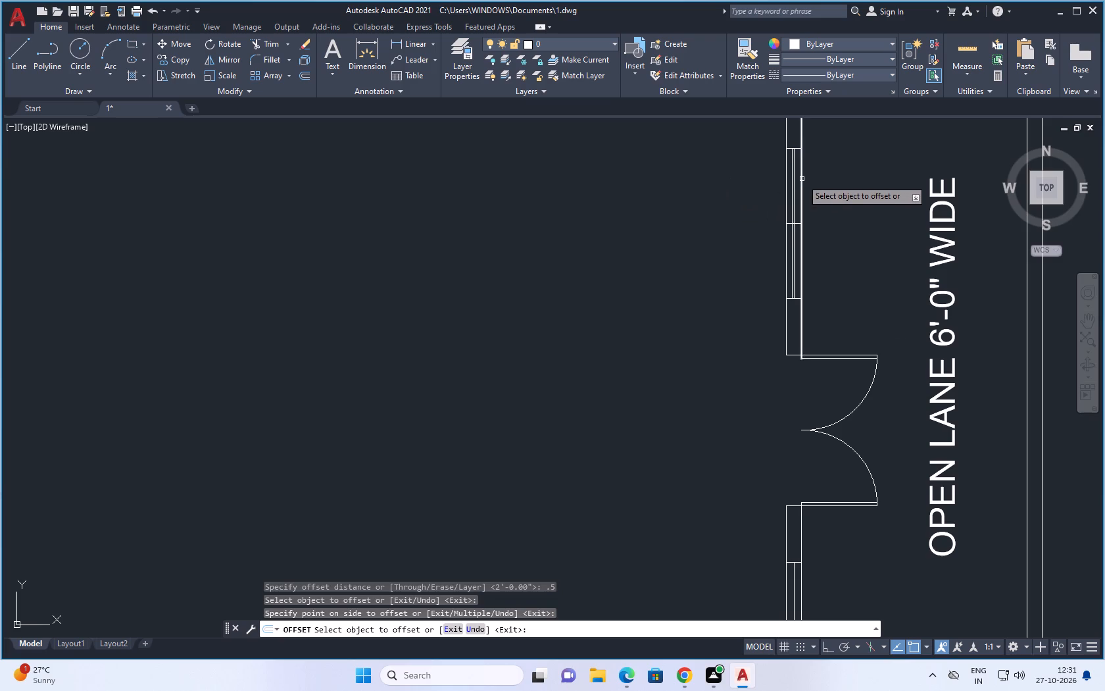
{"action": "scroll", "coordinate": [793, 180], "scroll_direction": "up", "scroll_amount": 3}
{"action": "left_click", "coordinate": [786, 192]}
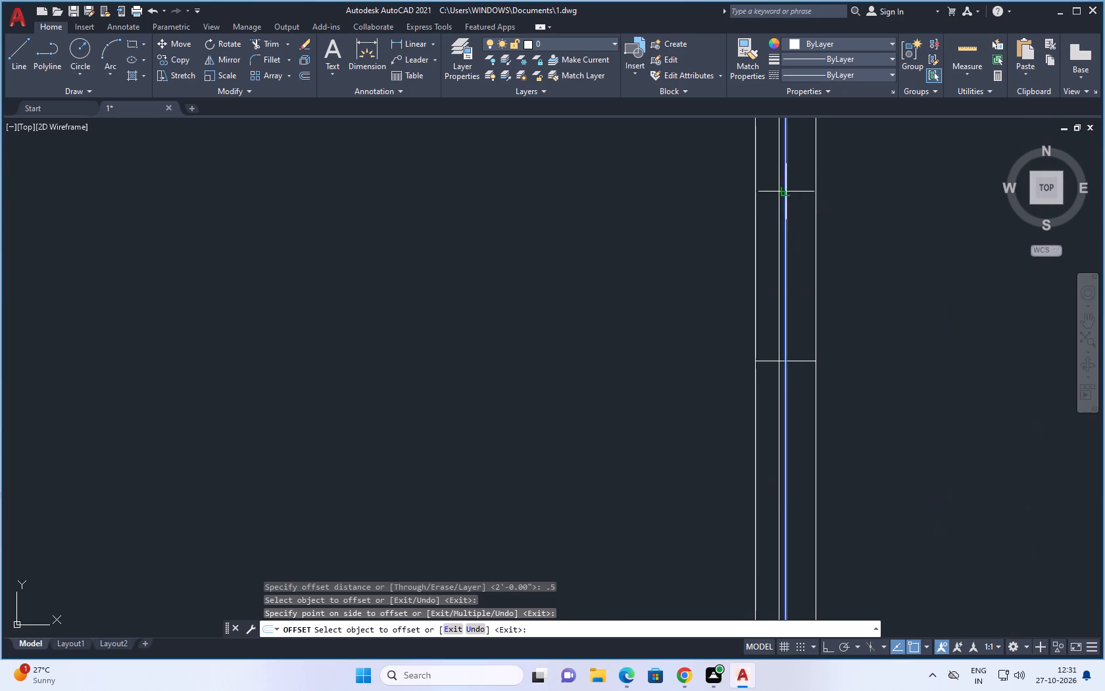
{"action": "left_click", "coordinate": [806, 193]}
Offset the centre line of the window below the double door 0.5" to both sides.
{"action": "scroll", "coordinate": [804, 193], "scroll_direction": "down", "scroll_amount": 6}
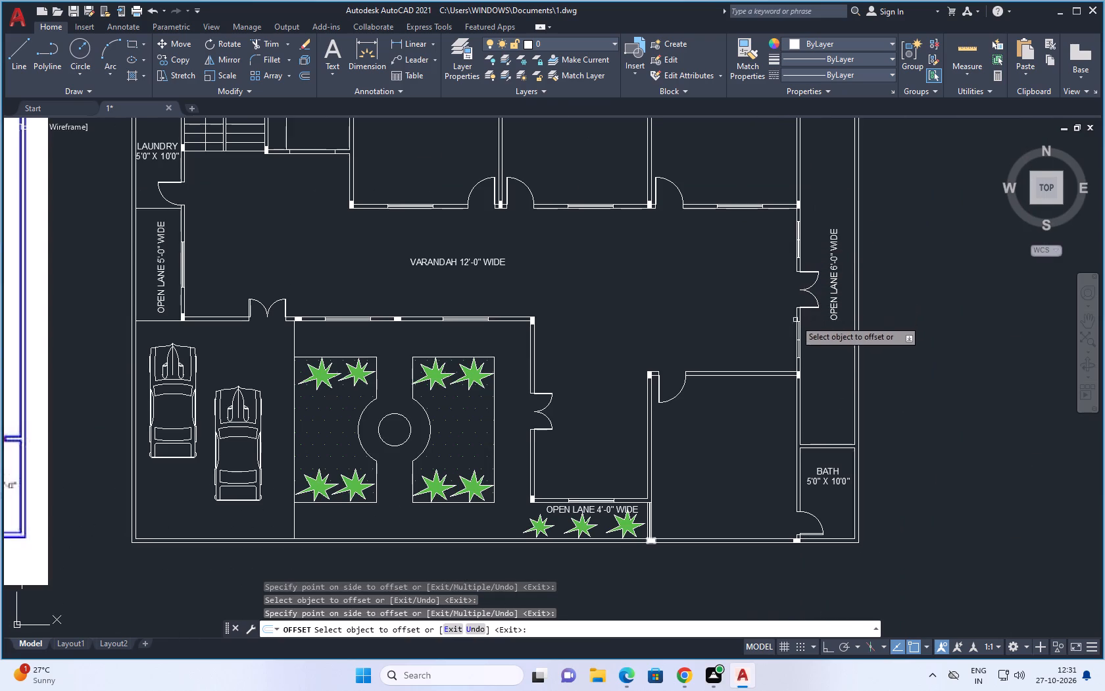
{"action": "scroll", "coordinate": [795, 333], "scroll_direction": "up", "scroll_amount": 3}
{"action": "left_click", "coordinate": [798, 320]}
{"action": "left_click", "coordinate": [774, 323]}
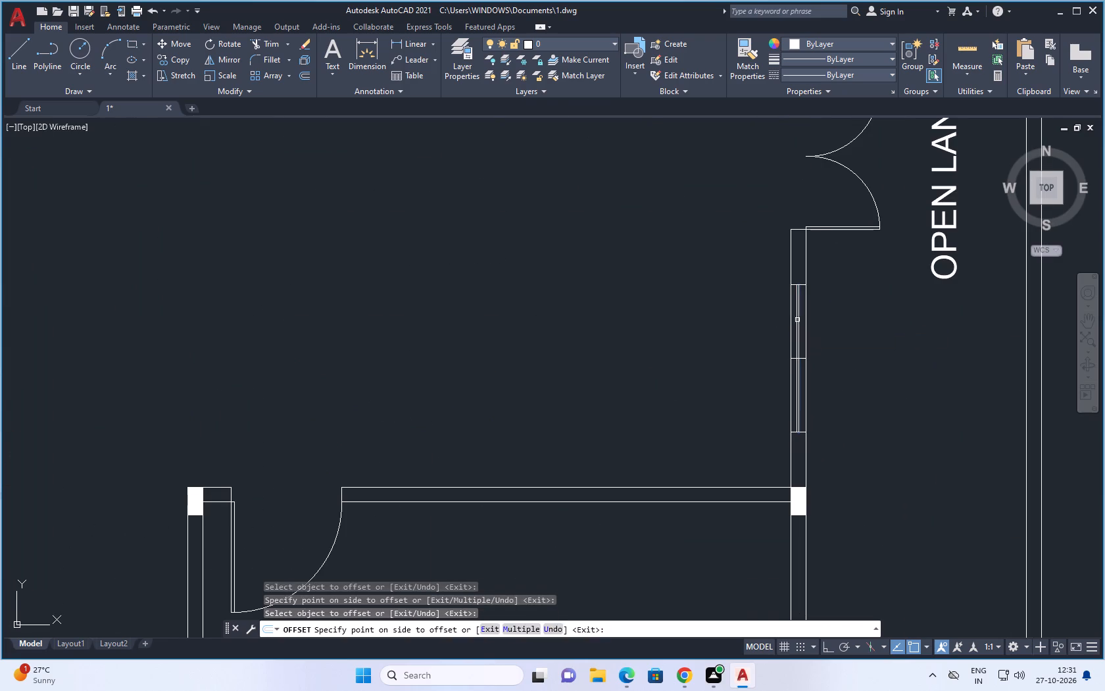
{"action": "scroll", "coordinate": [790, 317], "scroll_direction": "up", "scroll_amount": 4}
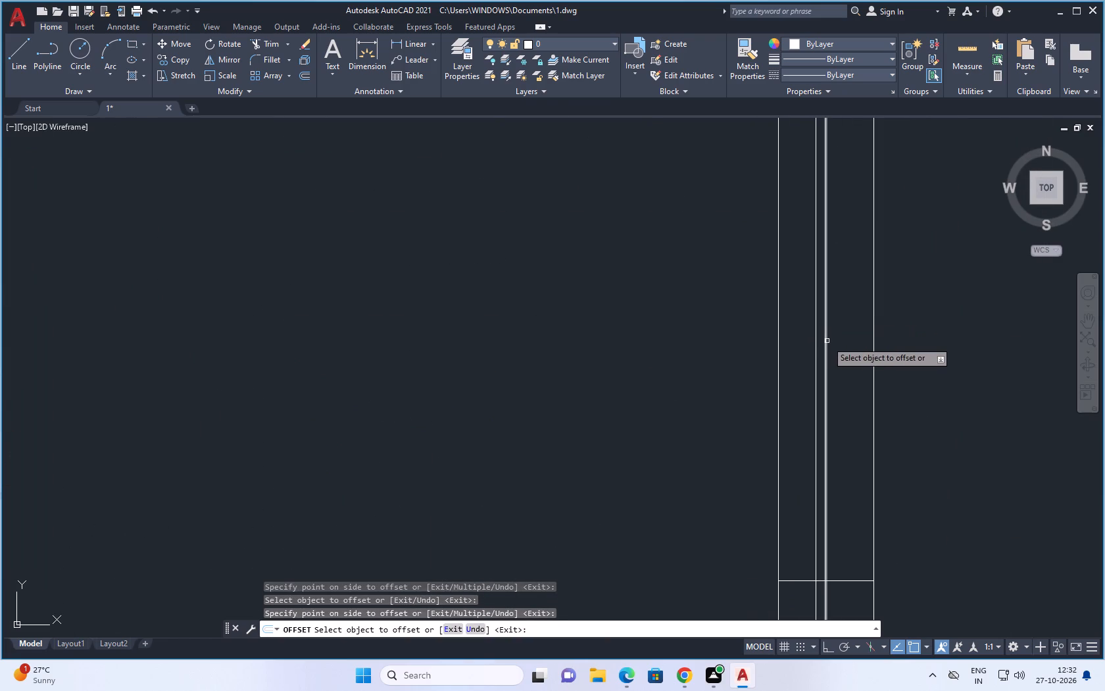
{"action": "left_click", "coordinate": [827, 341]}
{"action": "left_click", "coordinate": [850, 331]}
{"action": "key", "text": "space"}
Erase the lengthwise centre line and the middle cross line of the window below the double door.
{"action": "left_click", "coordinate": [825, 363]}
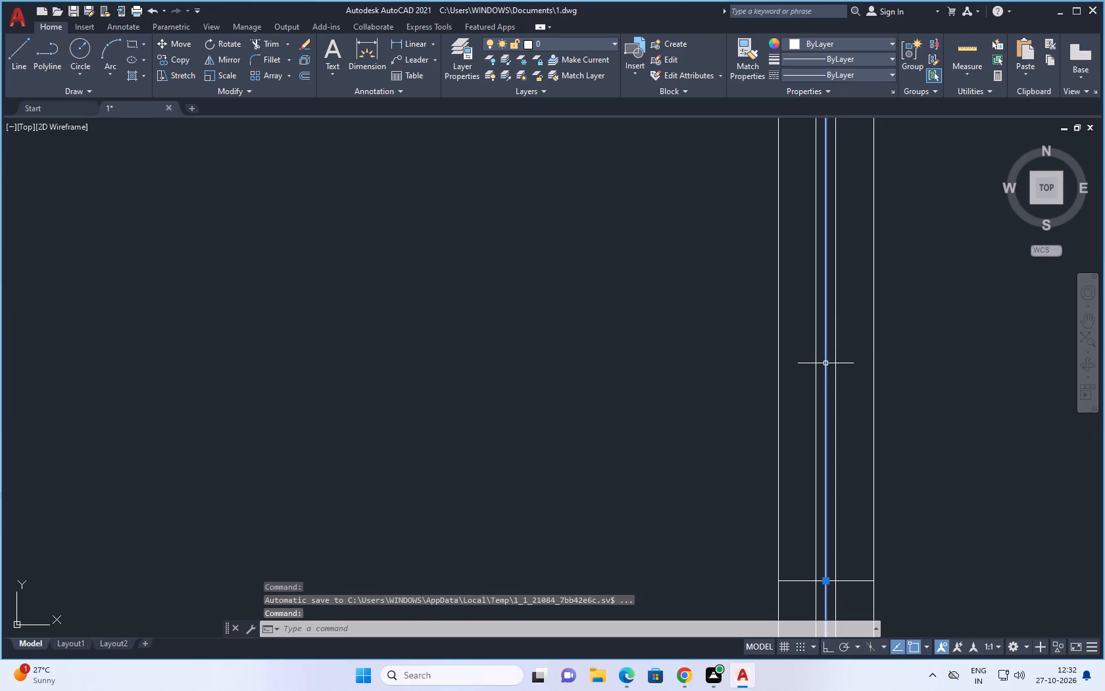
{"action": "key", "text": "Delete"}
{"action": "left_click", "coordinate": [828, 581]}
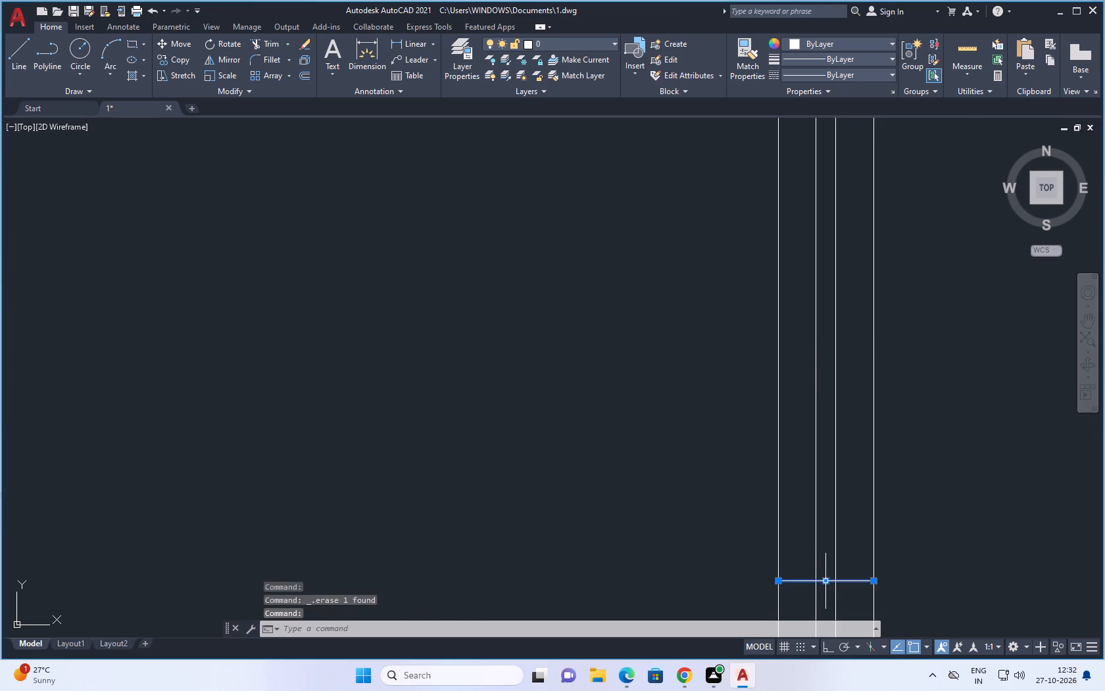
{"action": "key", "text": "Delete"}
Erase the lengthwise centre line and the middle cross line of the window above the double door.
{"action": "scroll", "coordinate": [817, 593], "scroll_direction": "down", "scroll_amount": 5}
{"action": "scroll", "coordinate": [824, 326], "scroll_direction": "up", "scroll_amount": 4}
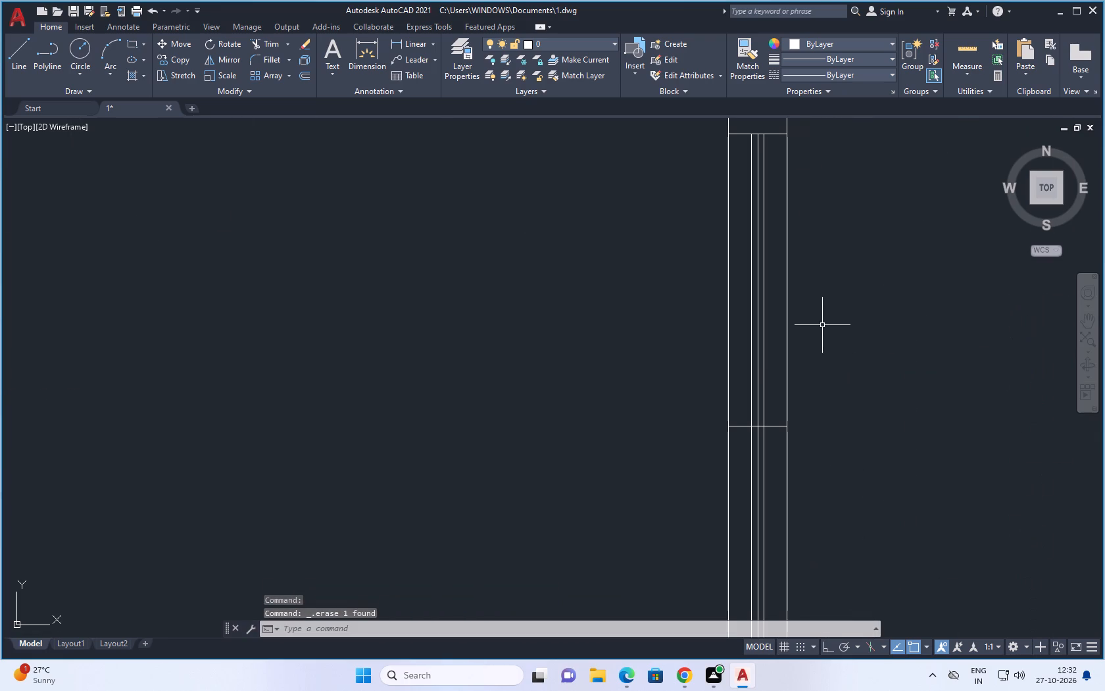
{"action": "left_click", "coordinate": [758, 346]}
{"action": "key", "text": "Delete"}
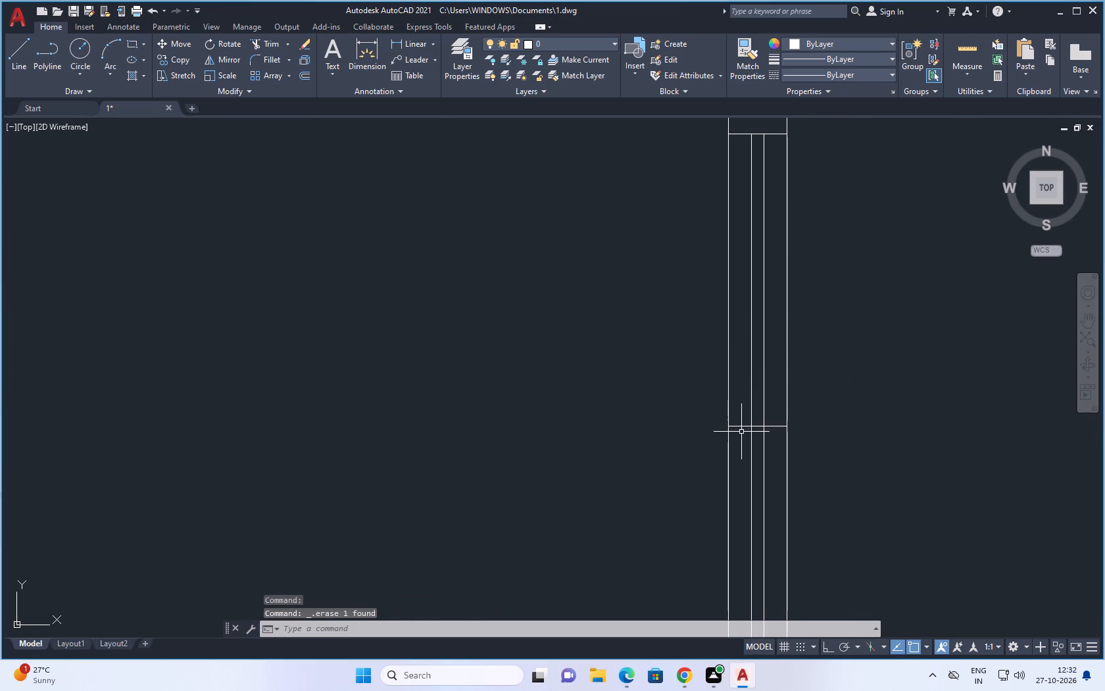
{"action": "left_click", "coordinate": [741, 428]}
{"action": "key", "text": "Delete"}
Draw a line across the wall between the 6'-0" open lane and the lower 5'0" x 10'0" bath at its midpoint.
{"action": "scroll", "coordinate": [801, 375], "scroll_direction": "down", "scroll_amount": 4}
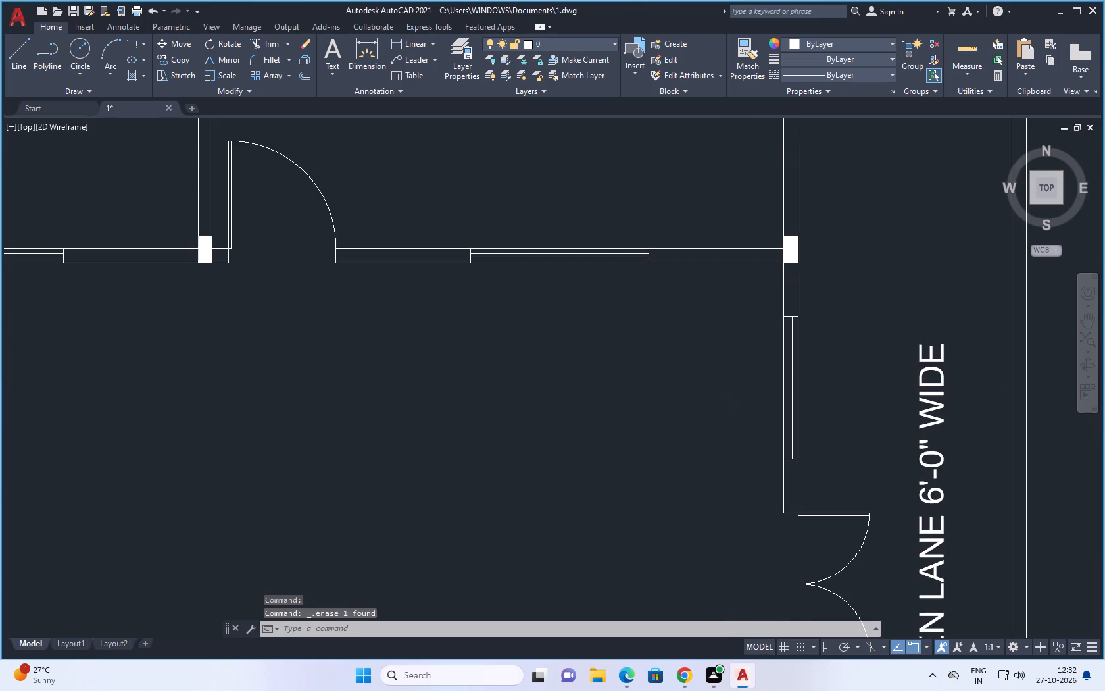
{"action": "scroll", "coordinate": [793, 355], "scroll_direction": "up", "scroll_amount": 4}
{"action": "scroll", "coordinate": [793, 351], "scroll_direction": "down", "scroll_amount": 4}
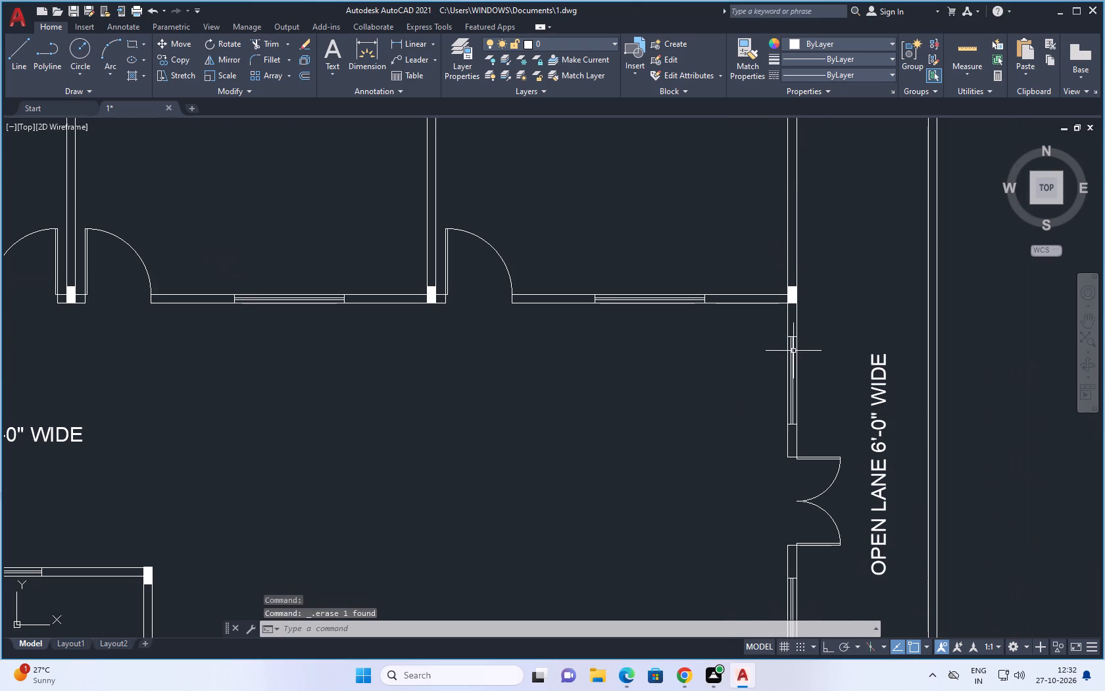
{"action": "scroll", "coordinate": [899, 447], "scroll_direction": "down", "scroll_amount": 3}
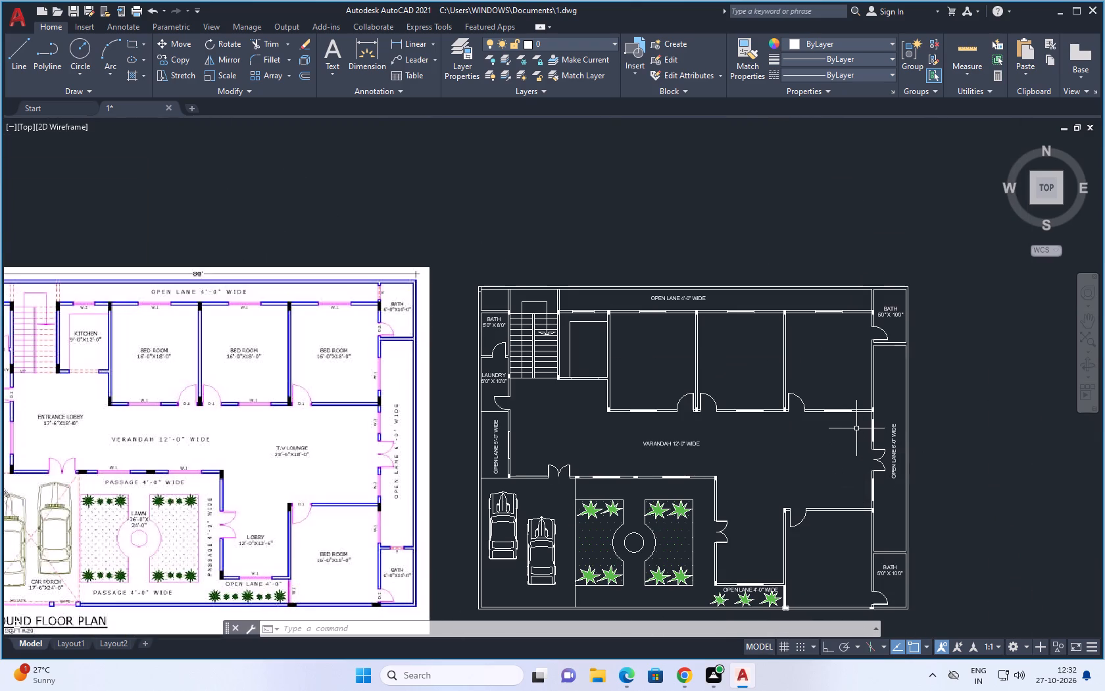
{"action": "key", "text": "Escape"}
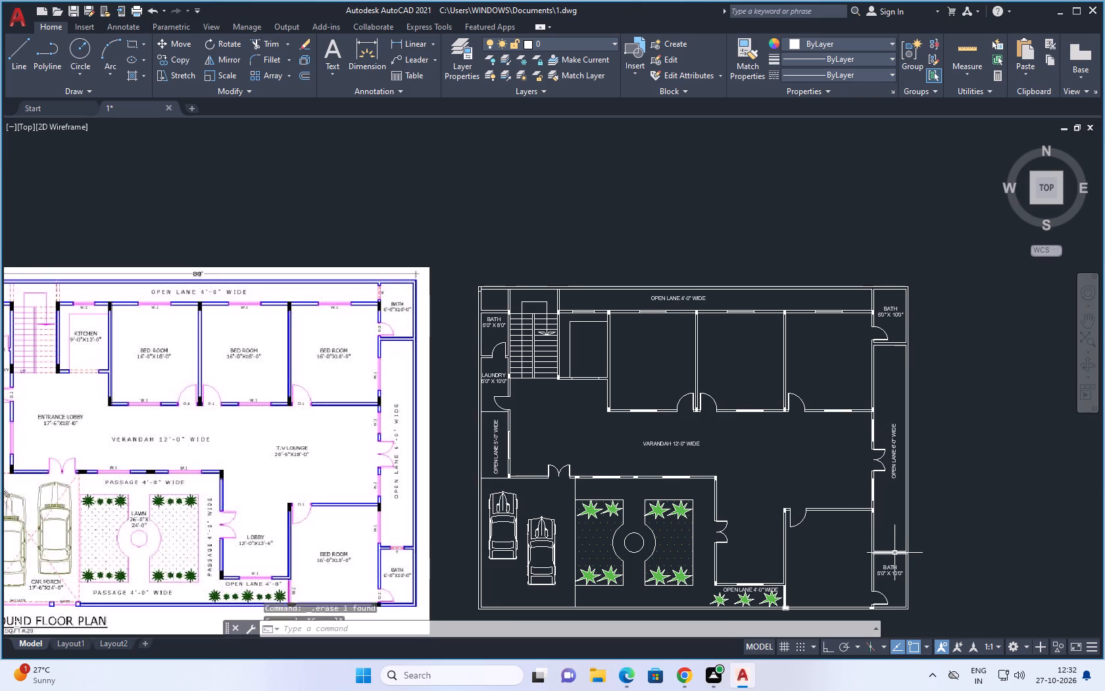
{"action": "key", "text": "Escape"}
{"action": "key", "text": "Escape"}
{"action": "key", "text": "l"}
{"action": "key", "text": "space"}
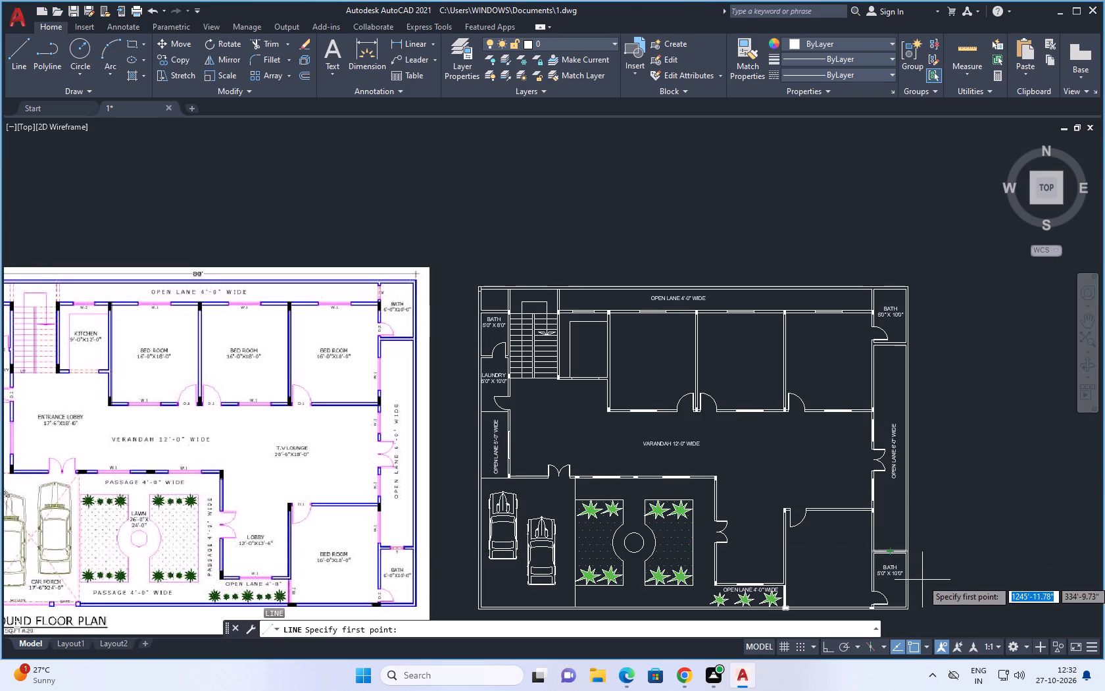
{"action": "scroll", "coordinate": [895, 562], "scroll_direction": "up", "scroll_amount": 3}
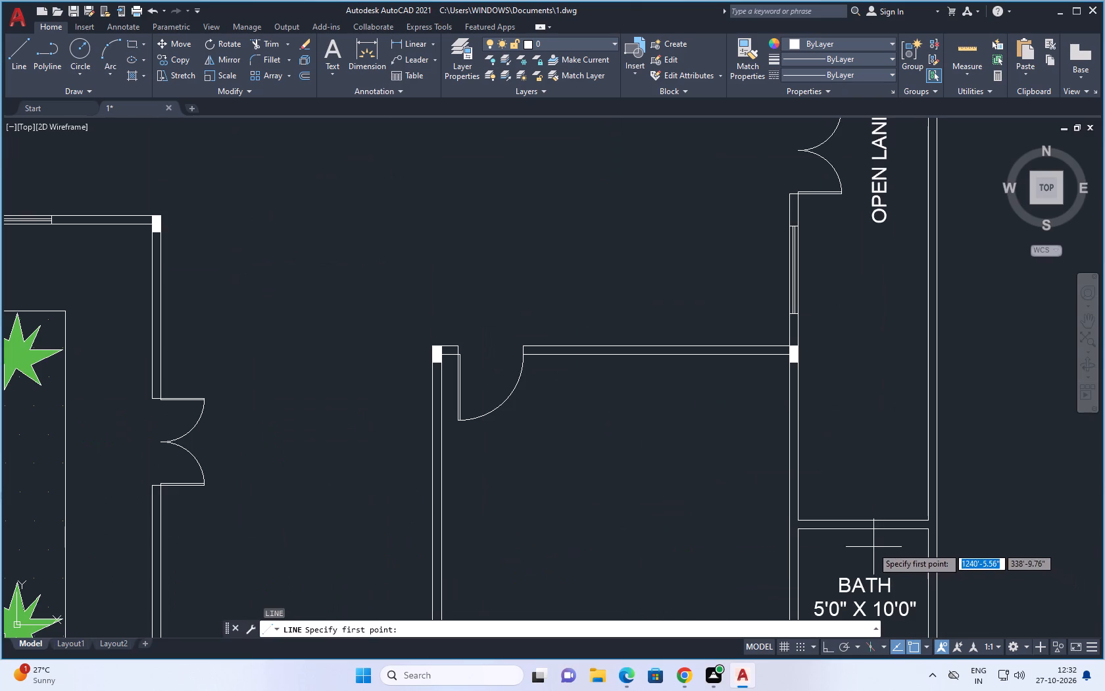
{"action": "left_click", "coordinate": [861, 530]}
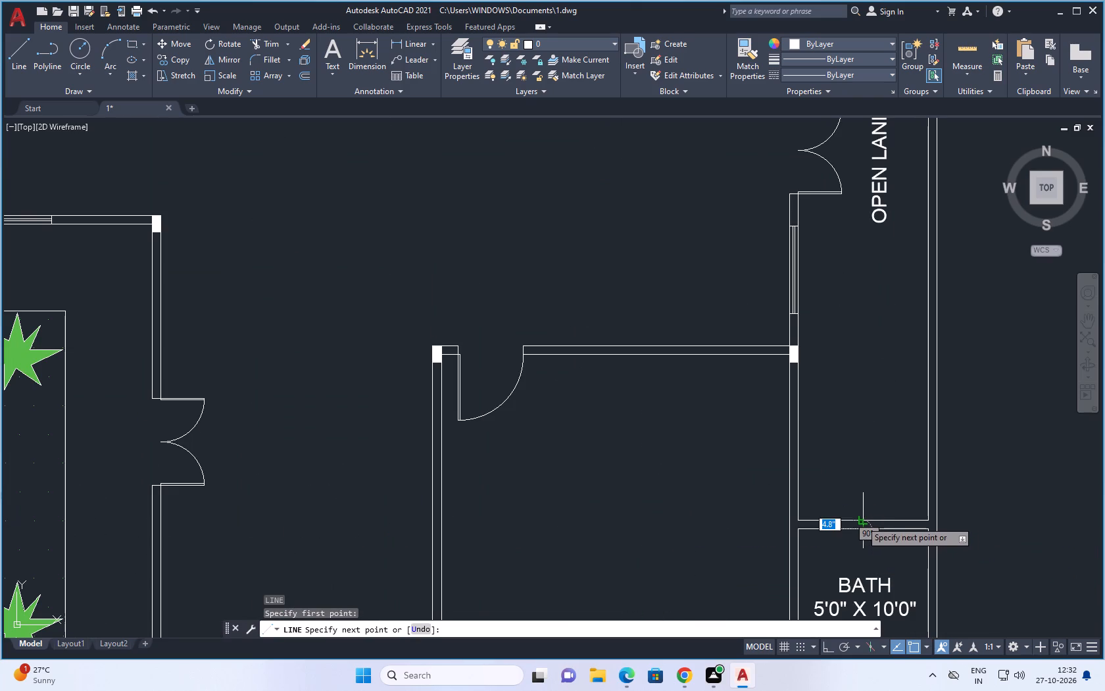
{"action": "left_click", "coordinate": [861, 521]}
{"action": "key", "text": "Escape"}
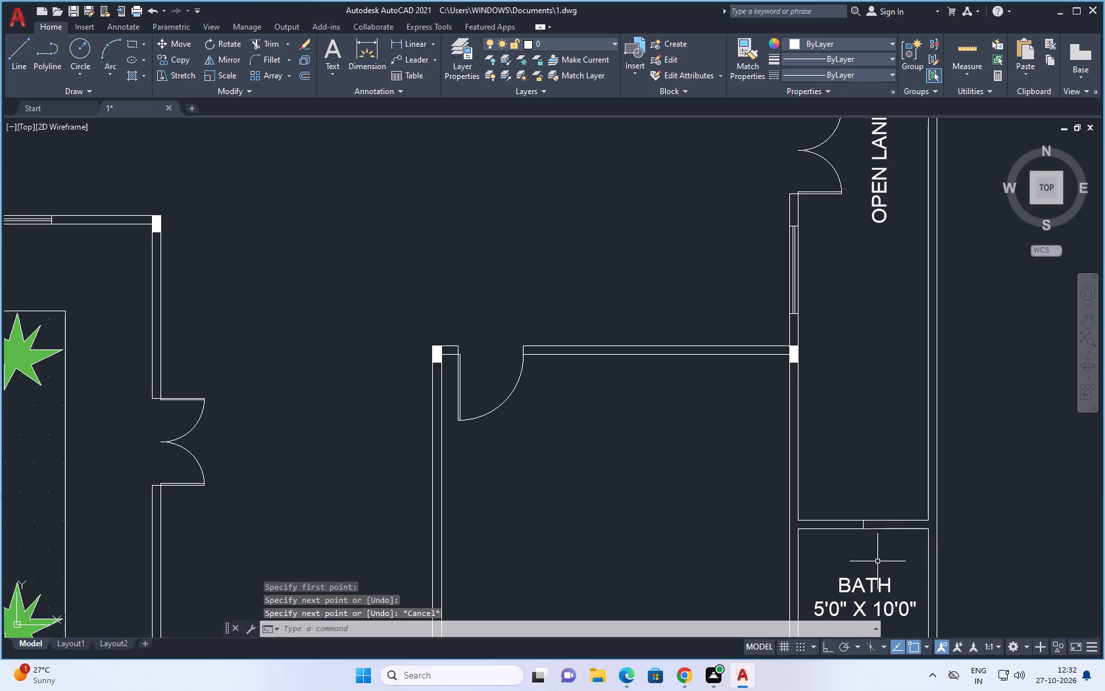
Offset the cross line in the lower bath's wall 1' to both sides to mark the window edges.
{"action": "scroll", "coordinate": [868, 533], "scroll_direction": "up", "scroll_amount": 3}
{"action": "key", "text": "o"}
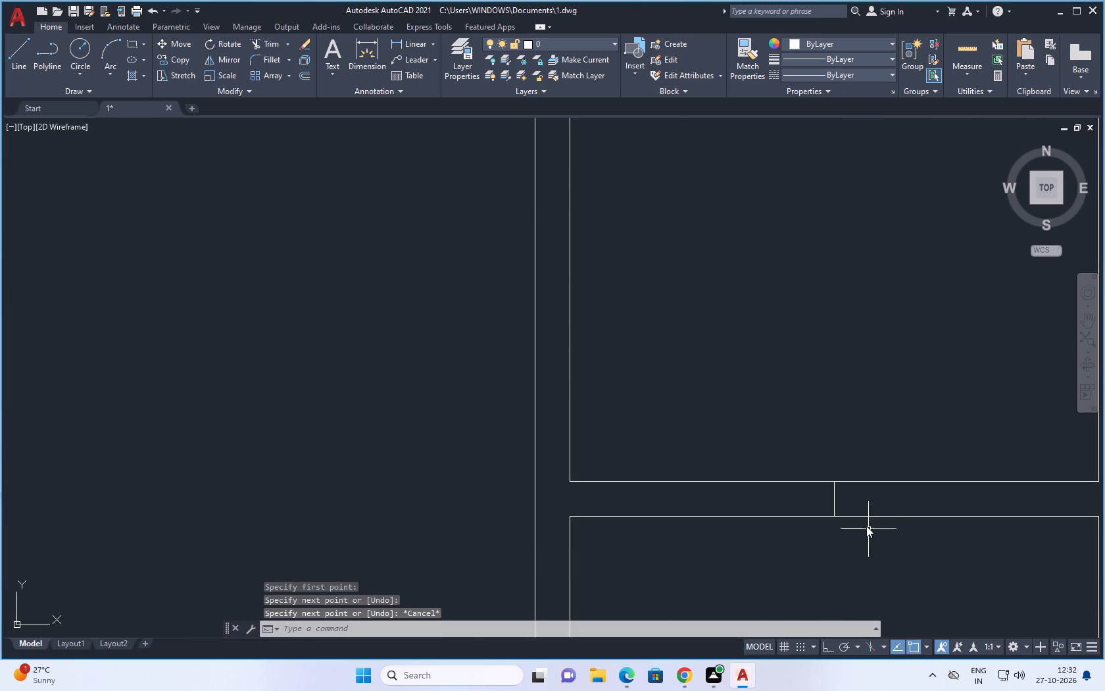
{"action": "key", "text": "space"}
{"action": "type", "text": "1'"}
{"action": "key", "text": "space"}
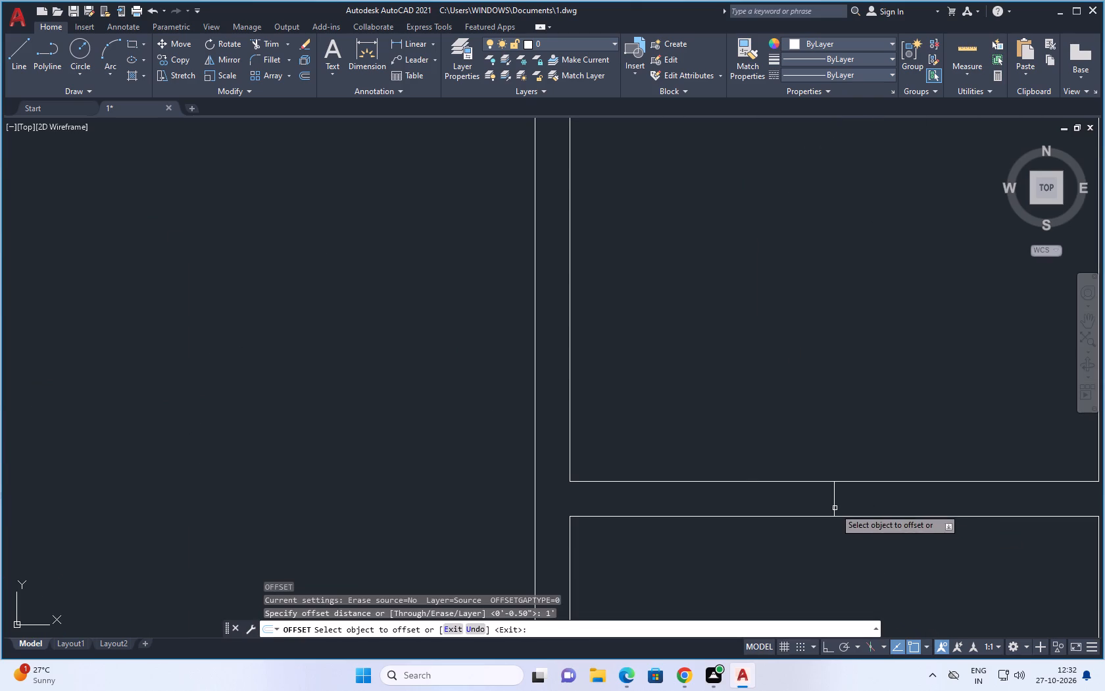
{"action": "left_click", "coordinate": [835, 507]}
{"action": "left_click", "coordinate": [765, 505]}
{"action": "left_click", "coordinate": [833, 487]}
{"action": "left_click", "coordinate": [934, 499]}
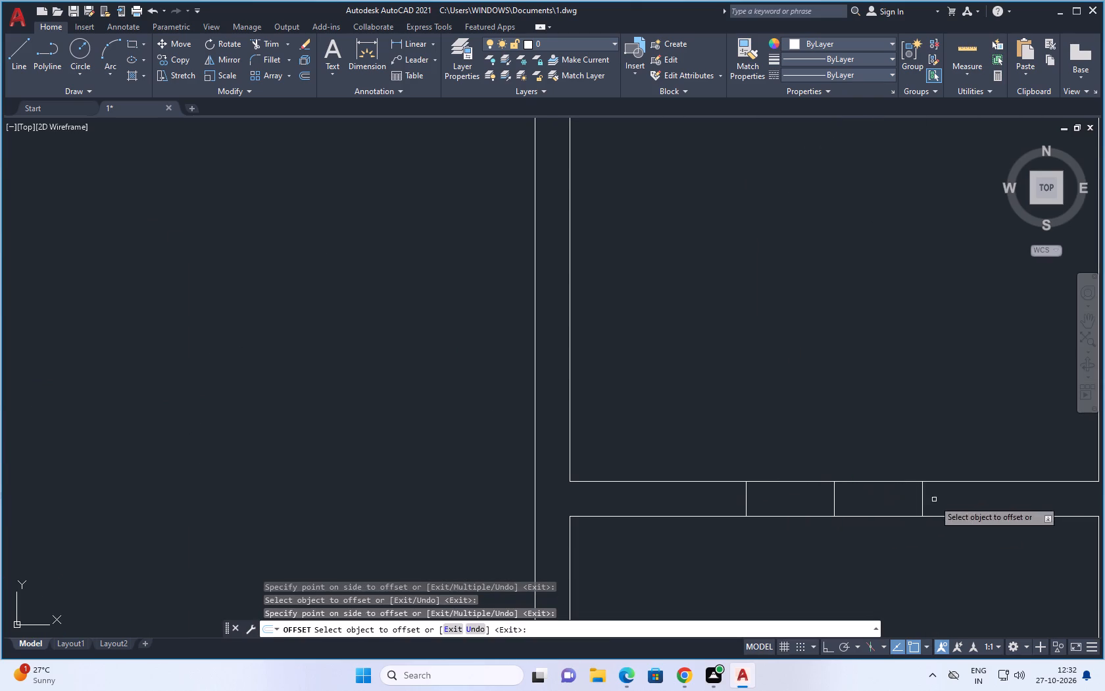
{"action": "key", "text": "Escape"}
Draw a lengthwise centre line between the midpoints of the lower bath window's two edge lines.
{"action": "key", "text": "l"}
{"action": "key", "text": "space"}
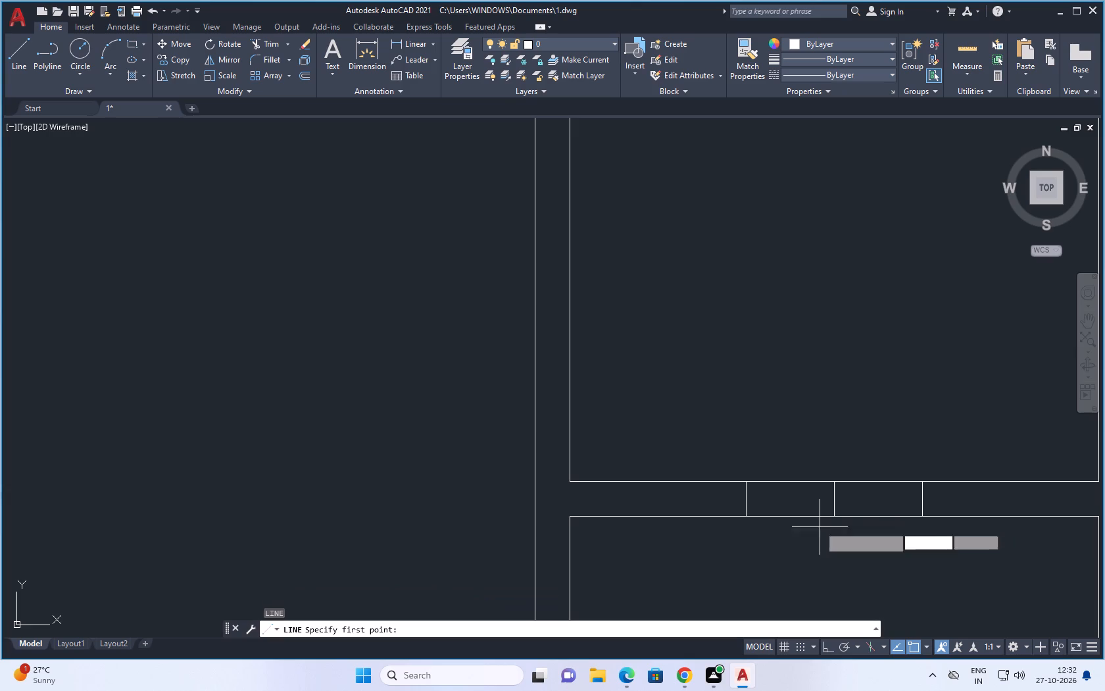
{"action": "left_click", "coordinate": [747, 499]}
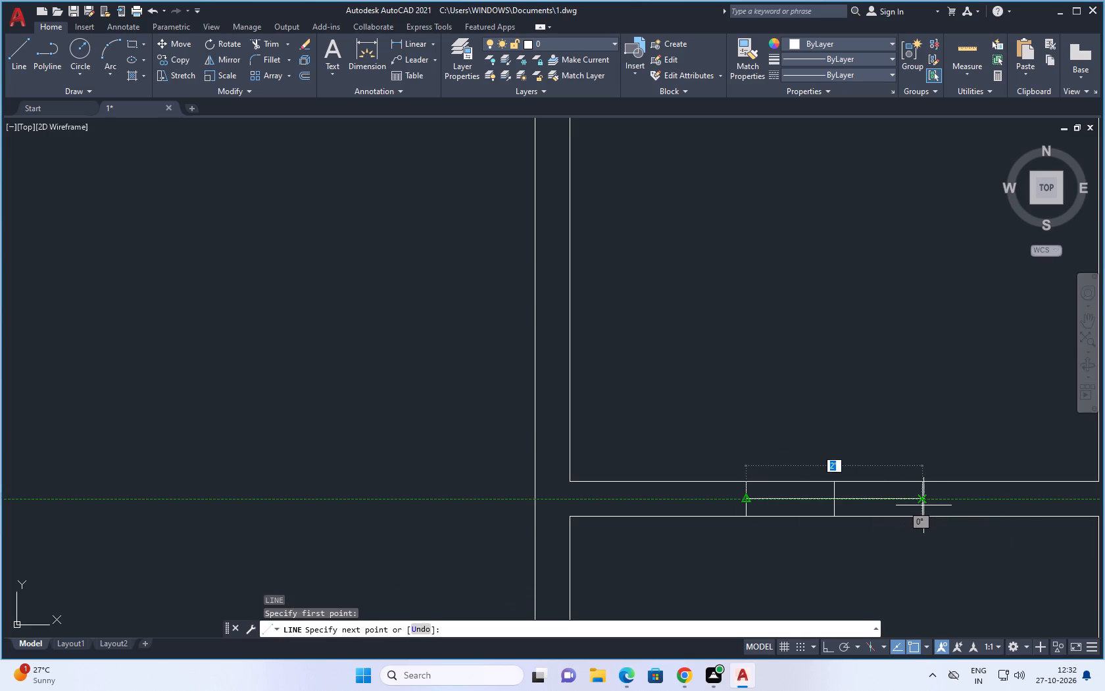
{"action": "left_click", "coordinate": [924, 499]}
{"action": "key", "text": "Escape"}
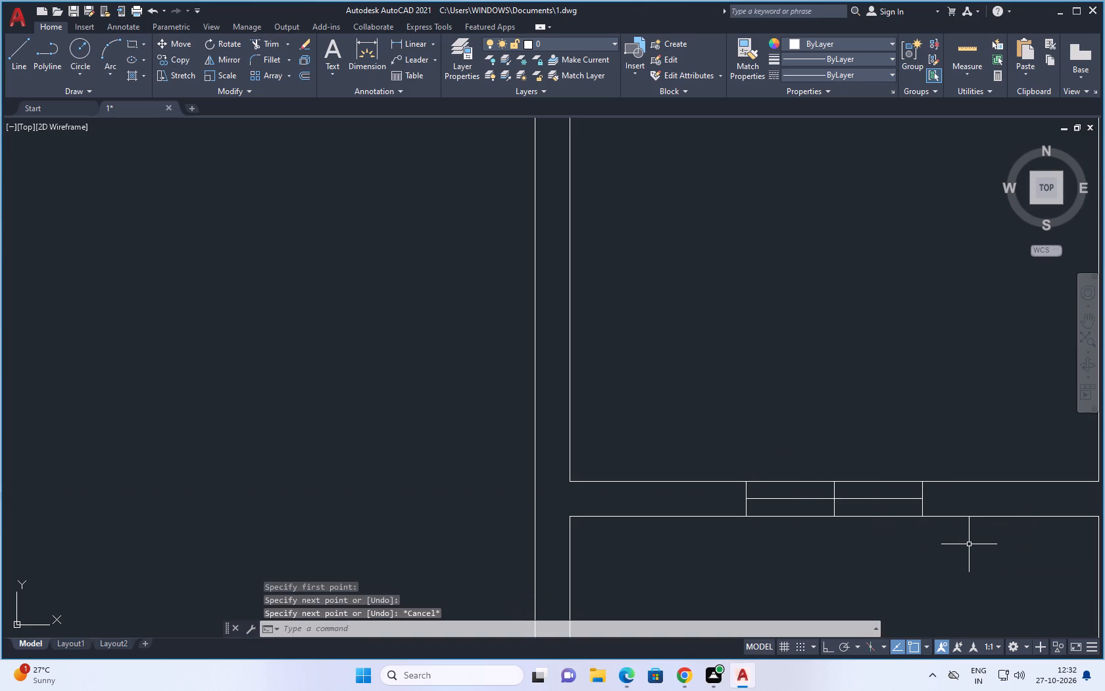
Offset the lower bath window's lengthwise centre line 0.5" to both sides.
{"action": "key", "text": "o"}
{"action": "key", "text": "space"}
{"action": "key", "text": "period"}
{"action": "key", "text": "5"}
{"action": "key", "text": "space"}
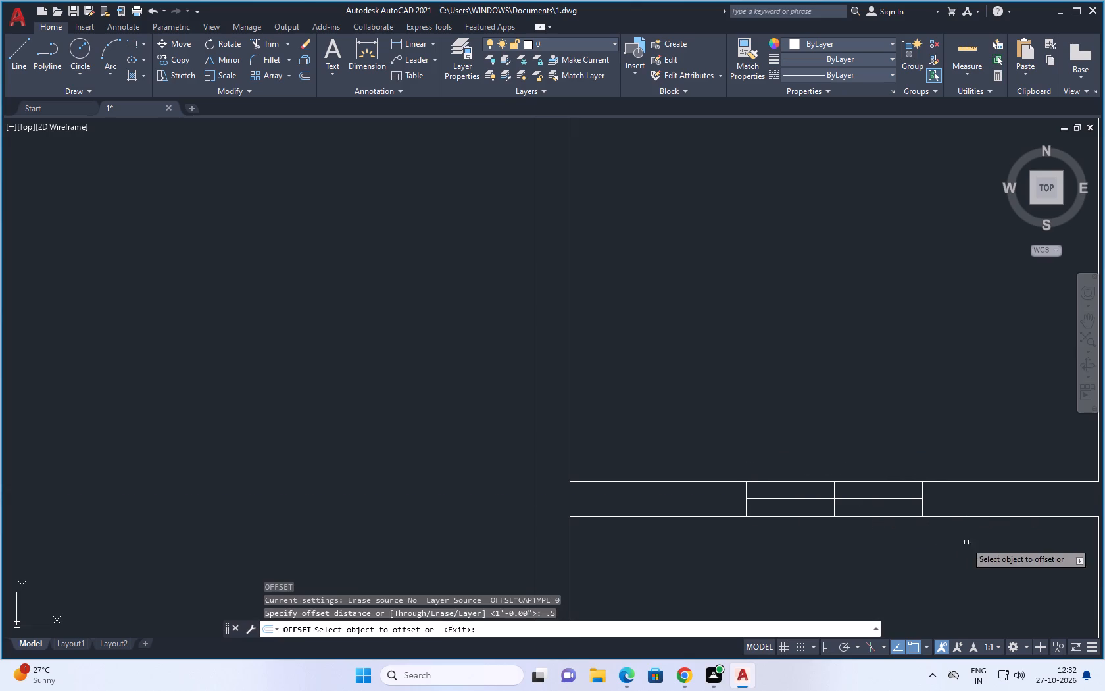
{"action": "left_click", "coordinate": [896, 498]}
{"action": "left_click", "coordinate": [898, 458]}
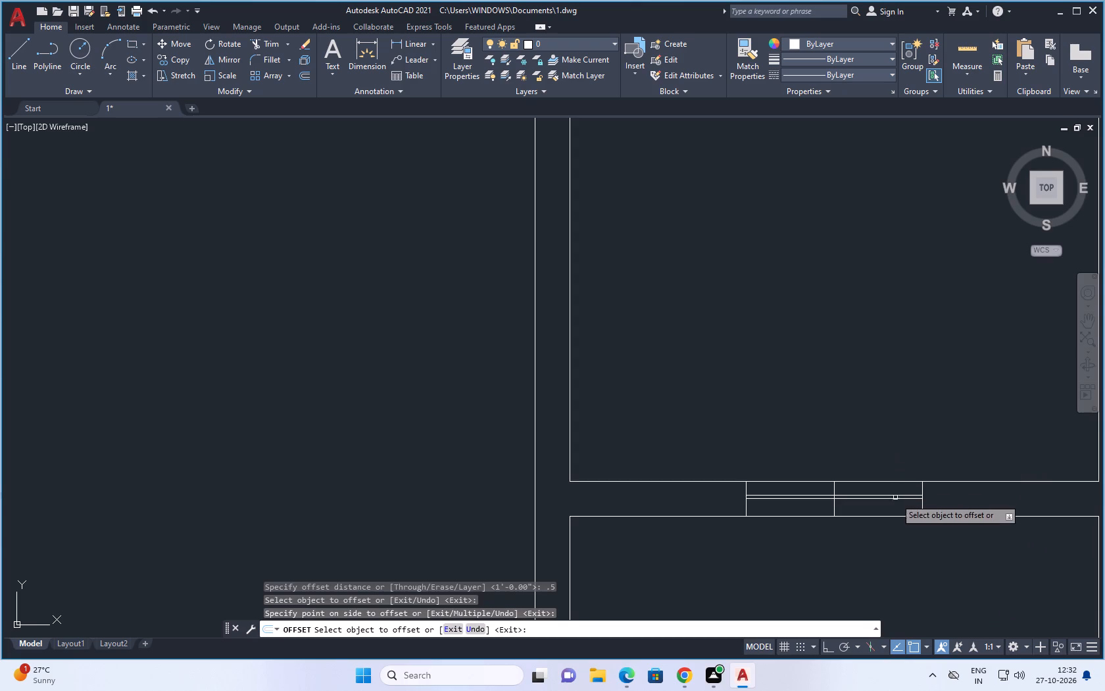
{"action": "left_click", "coordinate": [895, 499]}
{"action": "left_click", "coordinate": [895, 540]}
{"action": "key", "text": "Escape"}
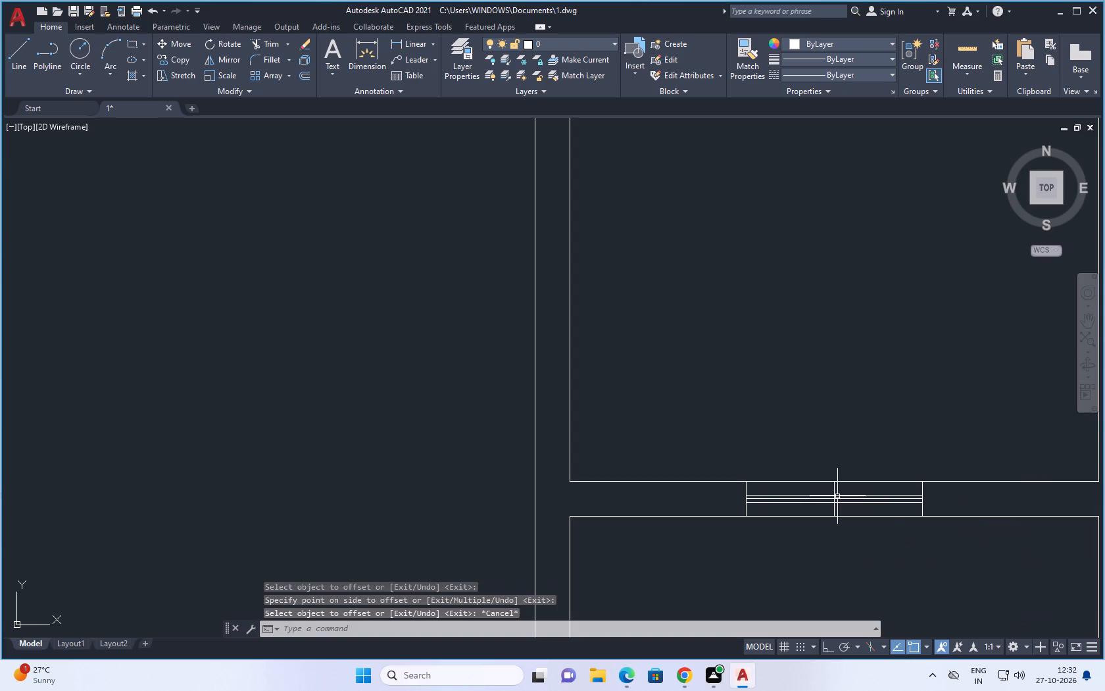
Erase the middle cross line and the lengthwise centre line of the lower bath window.
{"action": "left_click", "coordinate": [835, 488]}
{"action": "key", "text": "Delete"}
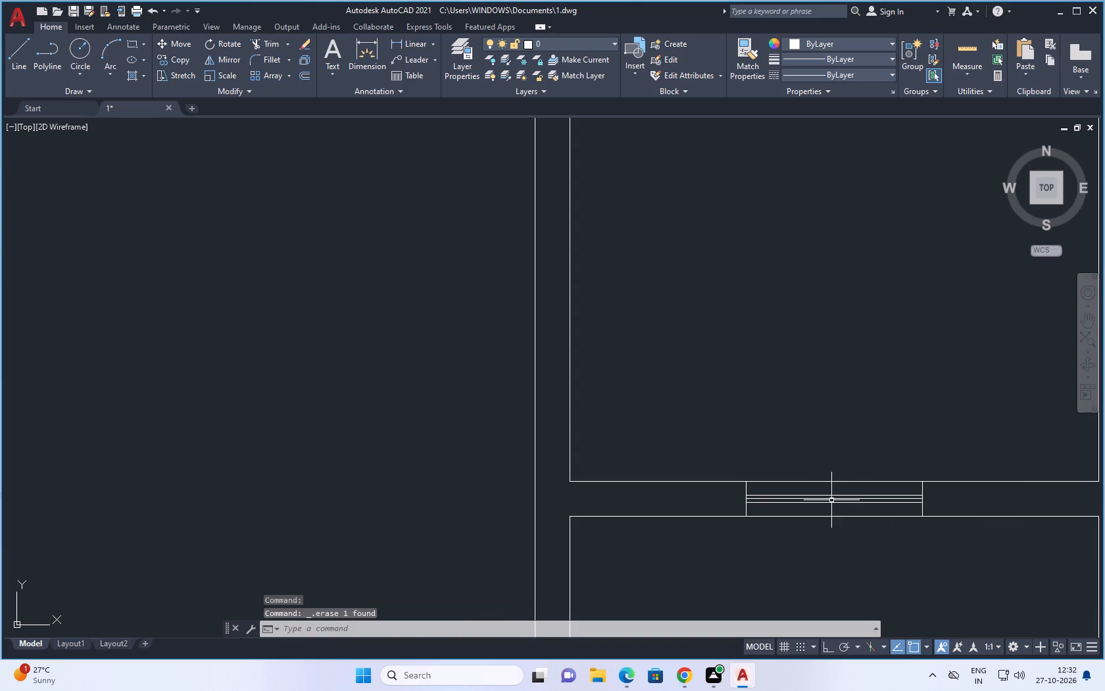
{"action": "left_click", "coordinate": [831, 500]}
{"action": "key", "text": "Delete"}
Draw a line across the wall between the 4'-0" open lane and the upper 5'0" x 10'0" bath, midway between outer wall and column.
{"action": "scroll", "coordinate": [812, 544], "scroll_direction": "down", "scroll_amount": 4}
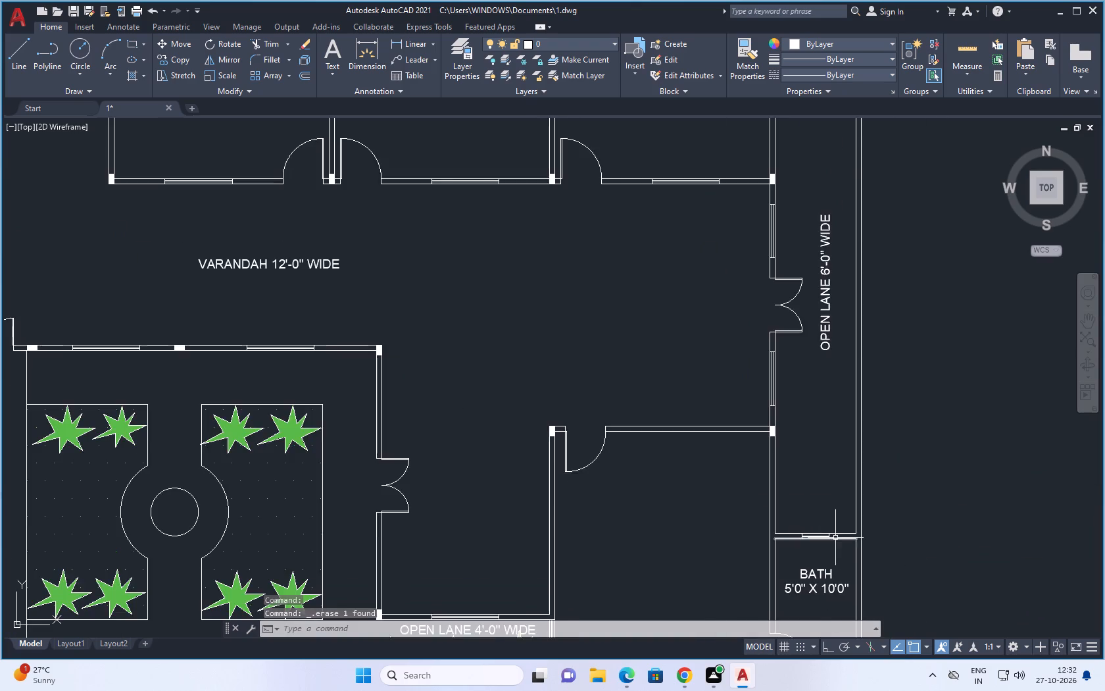
{"action": "scroll", "coordinate": [840, 545], "scroll_direction": "down", "scroll_amount": 2}
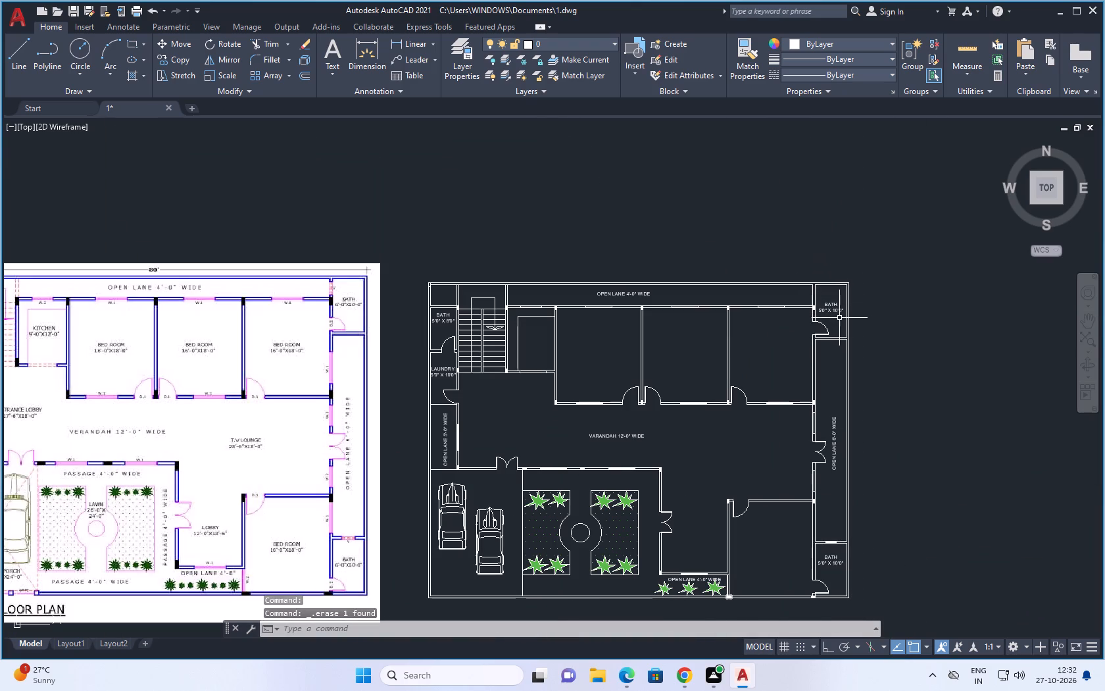
{"action": "scroll", "coordinate": [833, 297], "scroll_direction": "up", "scroll_amount": 3}
{"action": "scroll", "coordinate": [743, 272], "scroll_direction": "up", "scroll_amount": 2}
{"action": "key", "text": "Escape"}
{"action": "type", "text": "L"}
{"action": "key", "text": "space"}
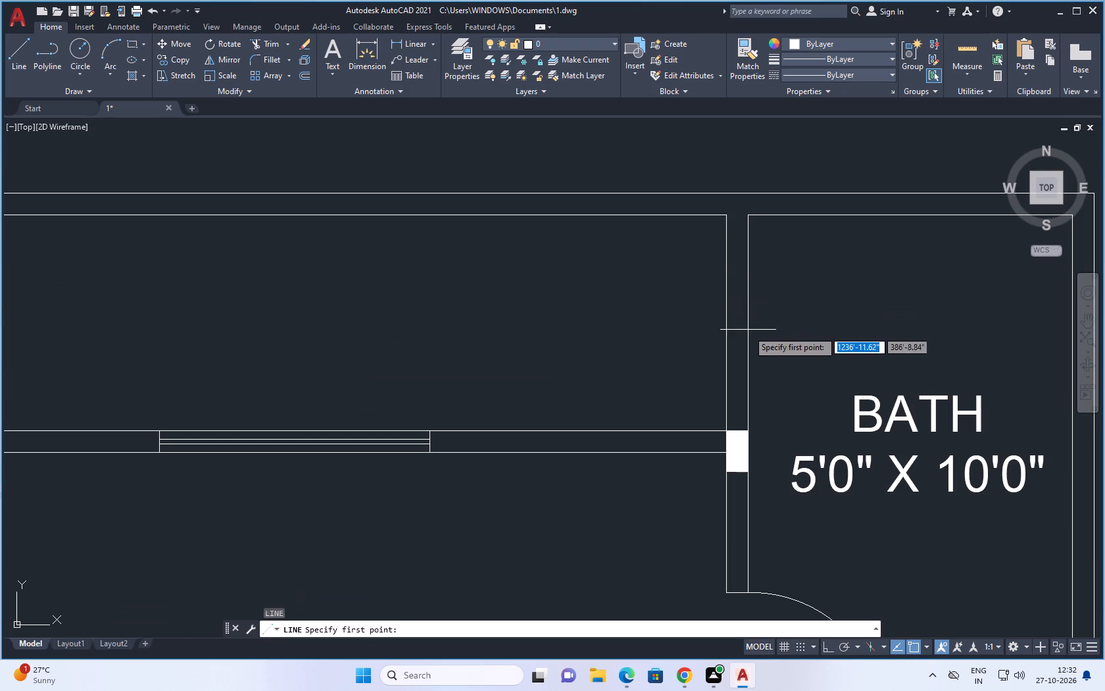
{"action": "left_click", "coordinate": [725, 327]}
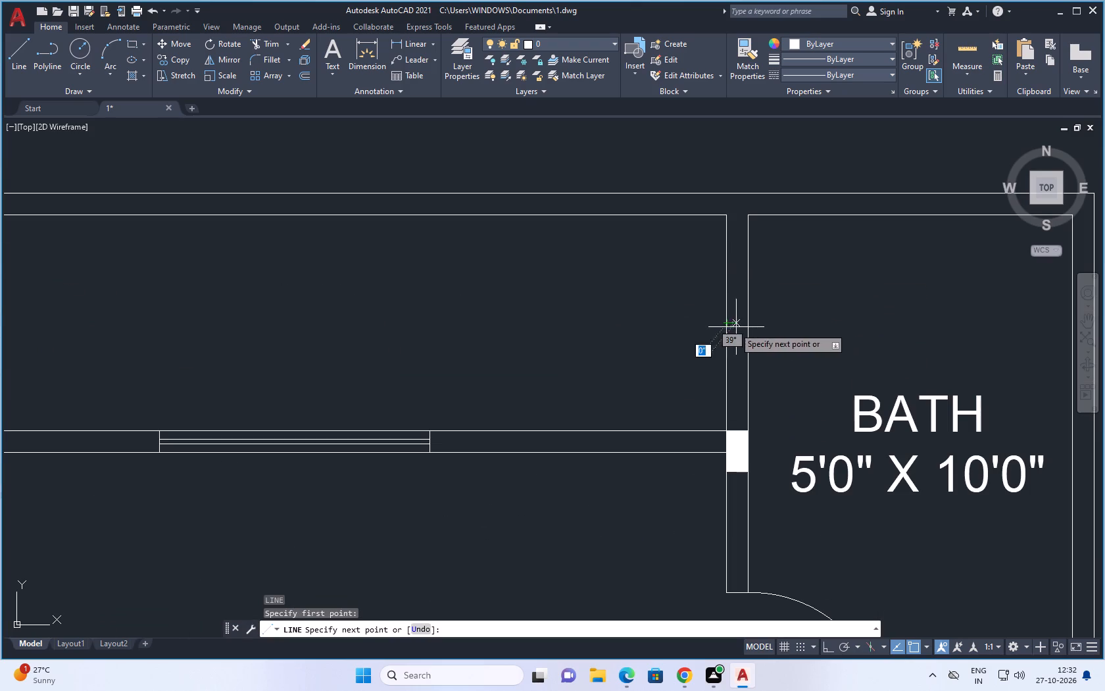
{"action": "left_click", "coordinate": [749, 327]}
{"action": "key", "text": "Escape"}
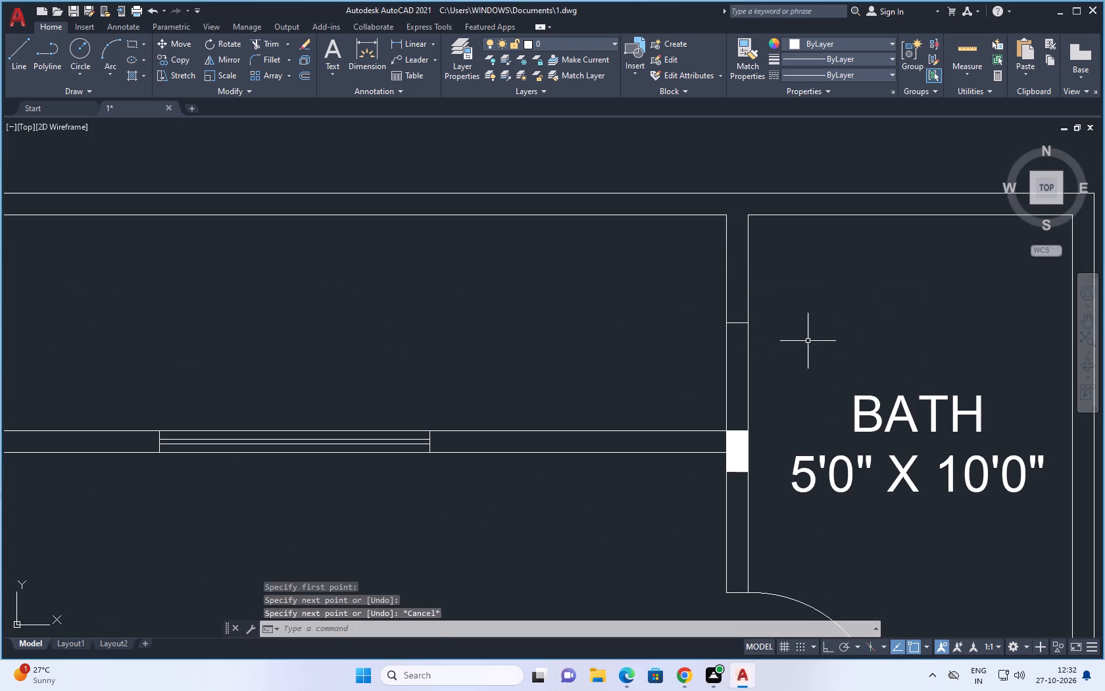
Offset the cross line in the upper bath's wall 1' to both sides to mark the window edges.
{"action": "key", "text": "o"}
{"action": "key", "text": "space"}
{"action": "type", "text": "1'"}
{"action": "key", "text": "space"}
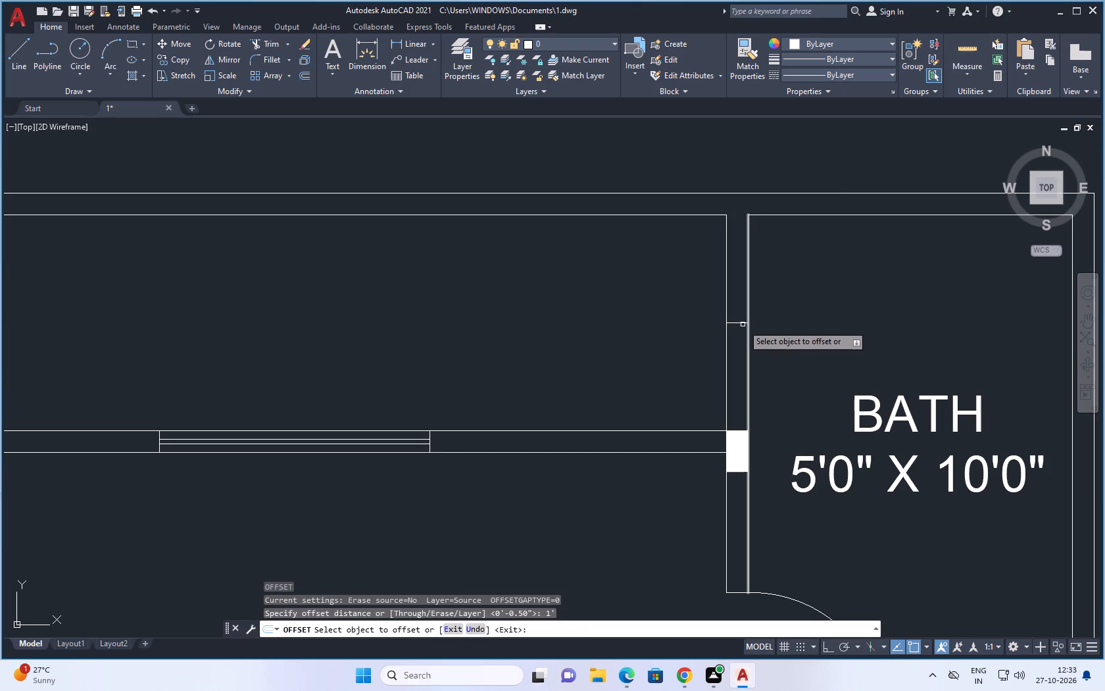
{"action": "left_click", "coordinate": [740, 323]}
{"action": "left_click", "coordinate": [737, 355]}
{"action": "left_click_drag", "start_coordinate": [741, 325], "coordinate": [741, 315]}
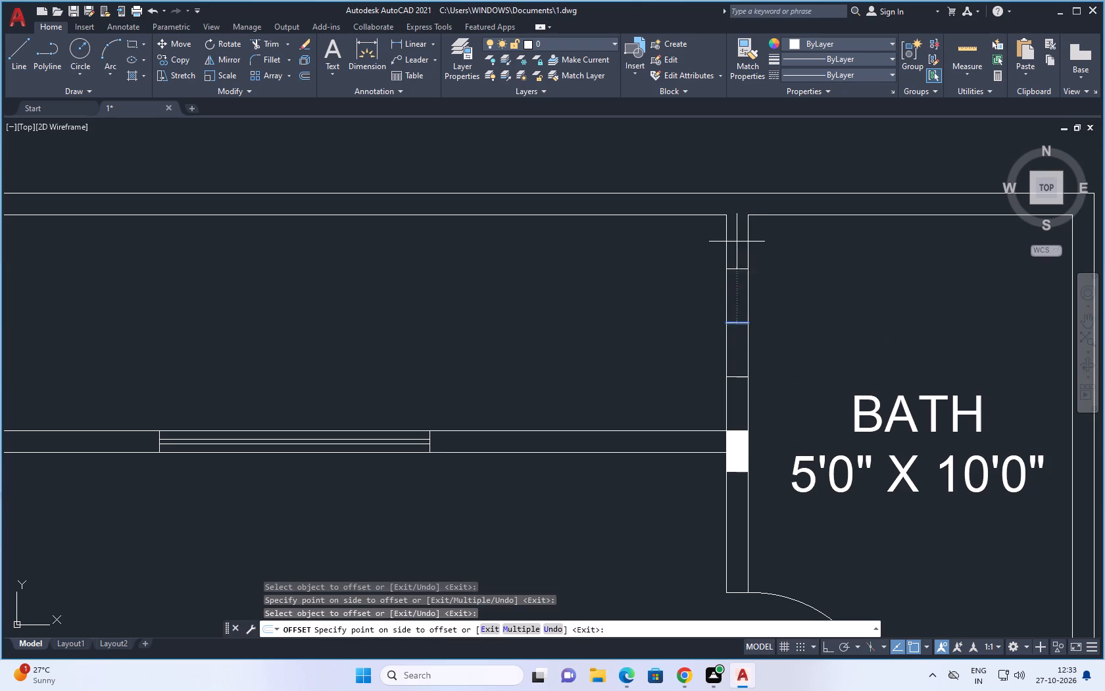
{"action": "left_click", "coordinate": [737, 242]}
{"action": "key", "text": "Escape"}
{"action": "key", "text": "Escape"}
Draw a lengthwise centre line between the midpoints of the upper bath window's two edge lines.
{"action": "type", "text": "L"}
{"action": "key", "text": "space"}
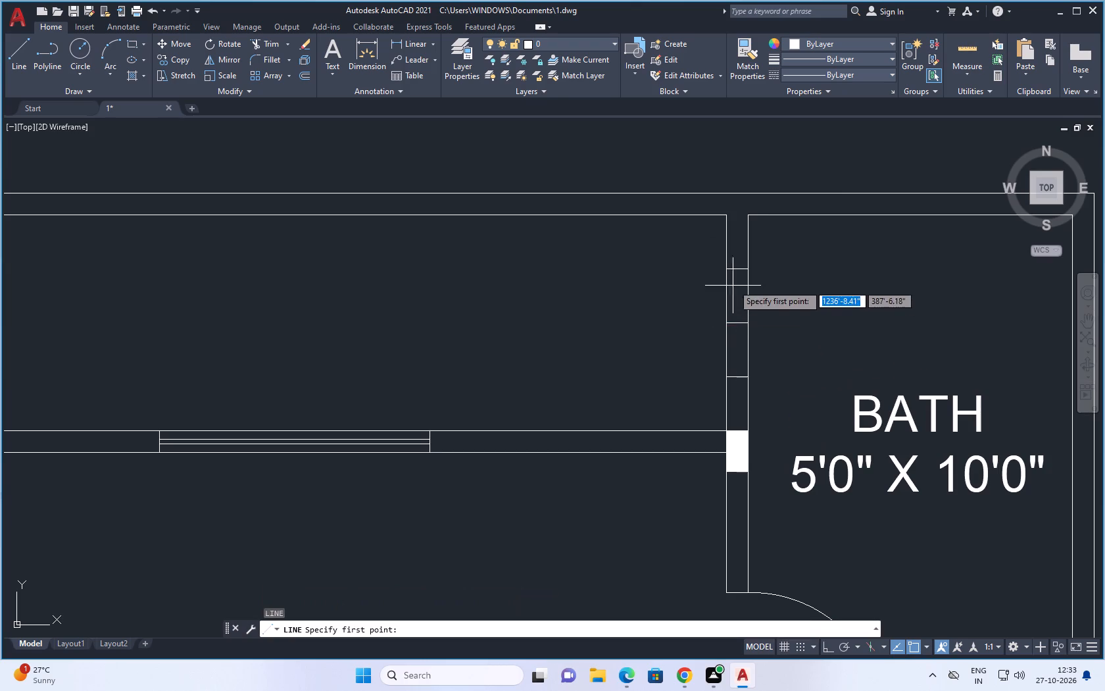
{"action": "left_click", "coordinate": [739, 266]}
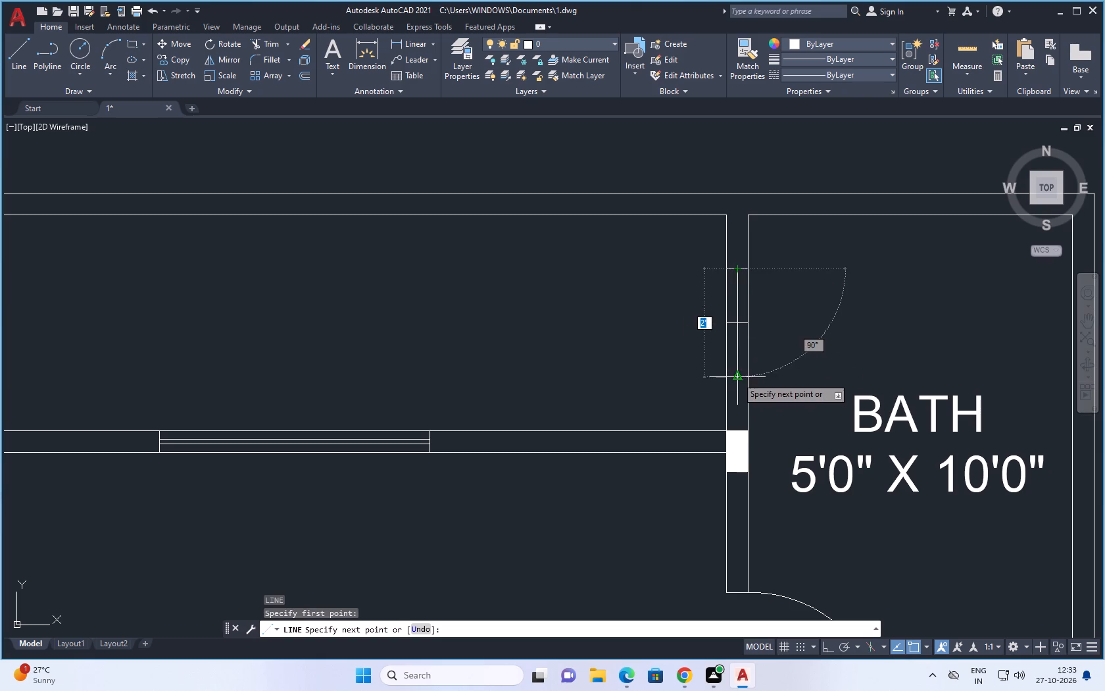
{"action": "left_click", "coordinate": [737, 378]}
{"action": "key", "text": "Escape"}
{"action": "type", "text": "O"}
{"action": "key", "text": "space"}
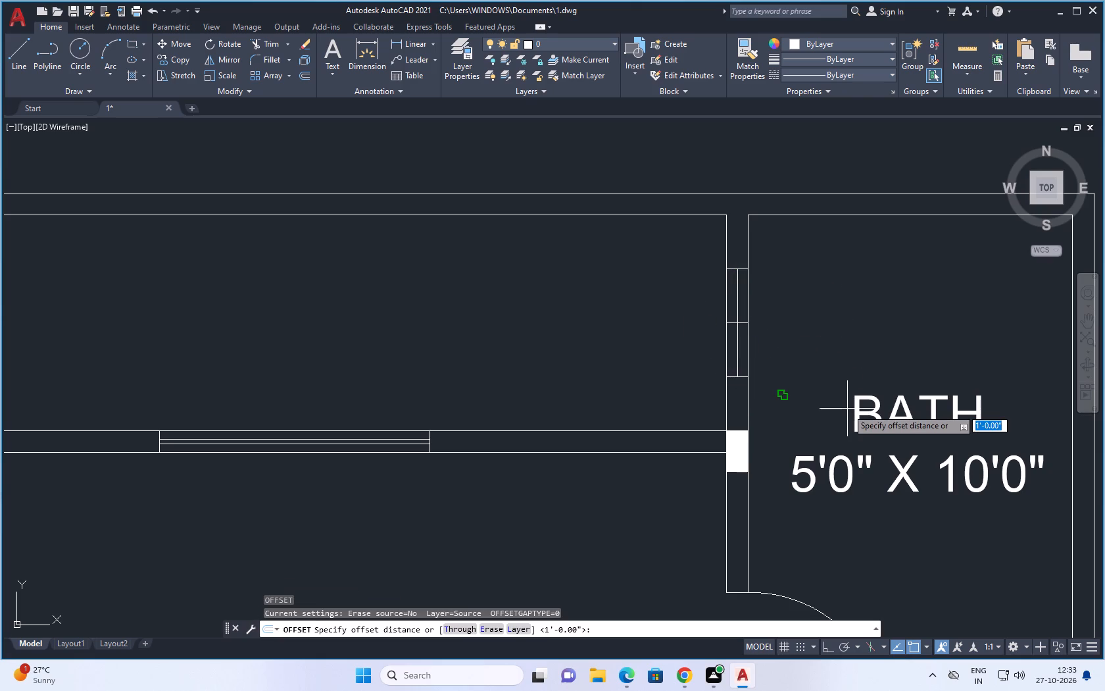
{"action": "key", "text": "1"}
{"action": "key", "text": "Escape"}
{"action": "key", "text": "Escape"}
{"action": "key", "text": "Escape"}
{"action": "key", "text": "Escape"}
Offset the upper bath window's lengthwise centre line 0.5" to both sides.
{"action": "key", "text": "o"}
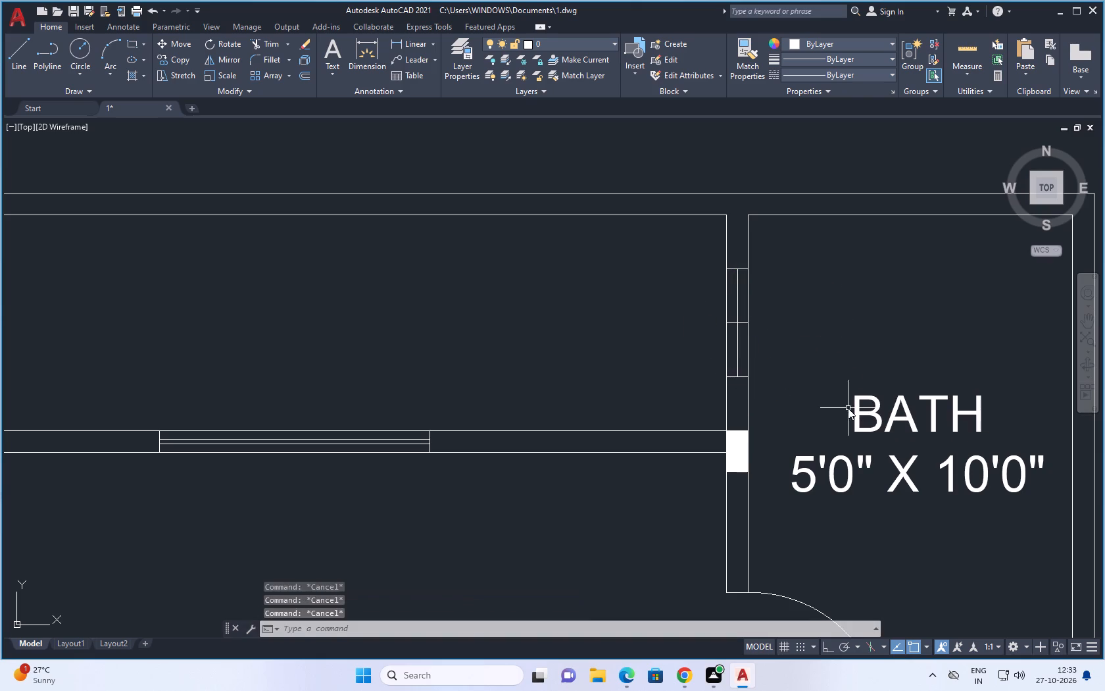
{"action": "key", "text": "space"}
{"action": "type", "text": ".5"}
{"action": "key", "text": "space"}
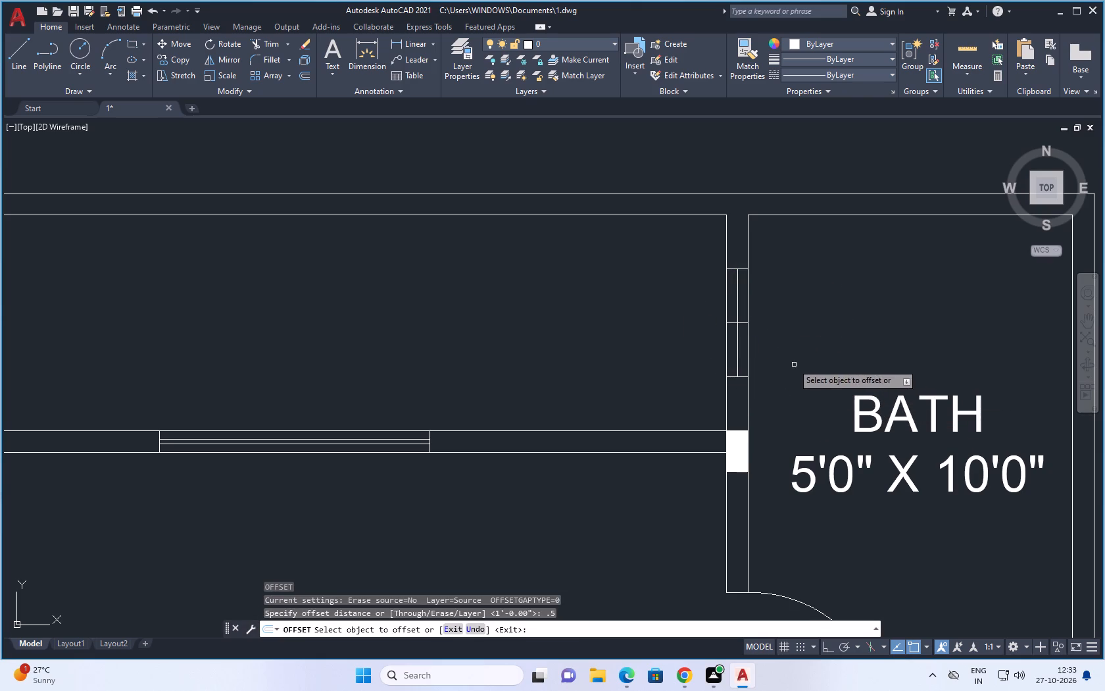
{"action": "left_click", "coordinate": [737, 343]}
{"action": "left_click", "coordinate": [728, 345]}
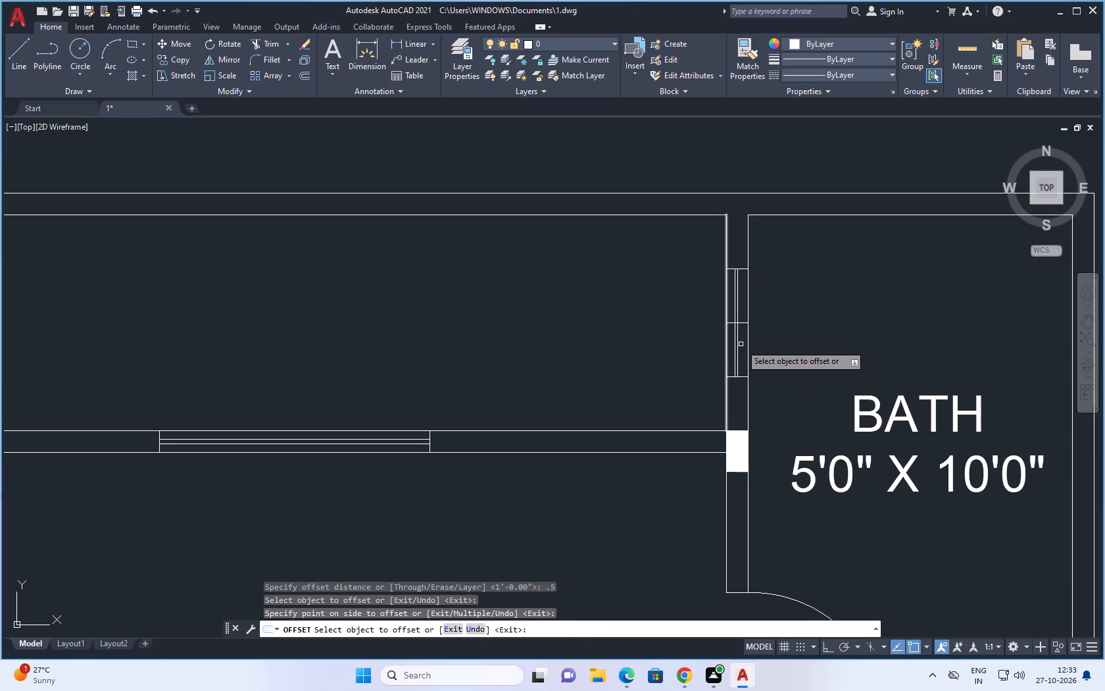
{"action": "left_click", "coordinate": [737, 343]}
{"action": "left_click", "coordinate": [766, 346]}
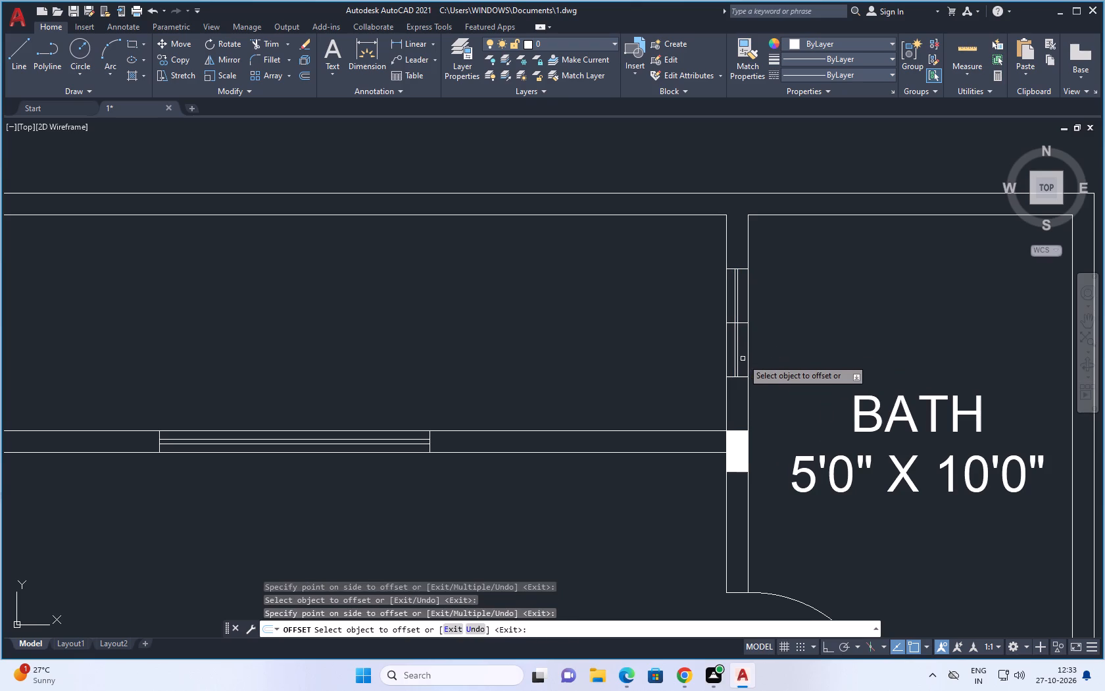
{"action": "left_click", "coordinate": [737, 361]}
{"action": "left_click", "coordinate": [816, 364]}
{"action": "key", "text": "Escape"}
{"action": "key", "text": "Escape"}
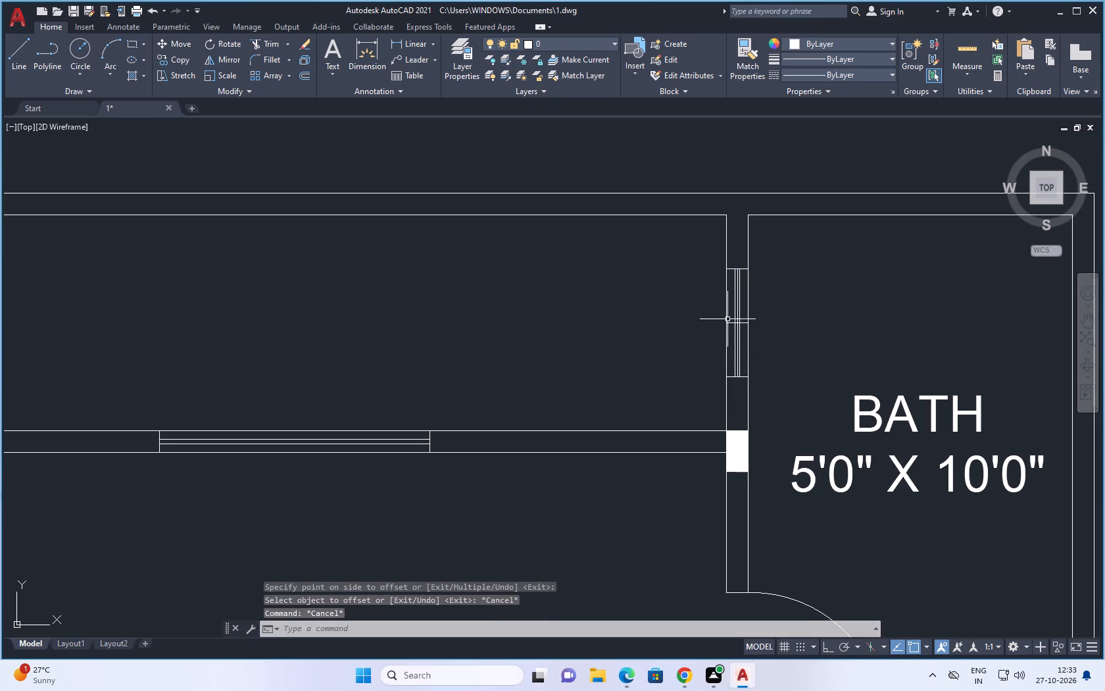
Erase the middle cross line and the overlapping lengthwise centre lines of the upper bath window.
{"action": "scroll", "coordinate": [733, 319], "scroll_direction": "up", "scroll_amount": 4}
{"action": "left_click", "coordinate": [745, 342]}
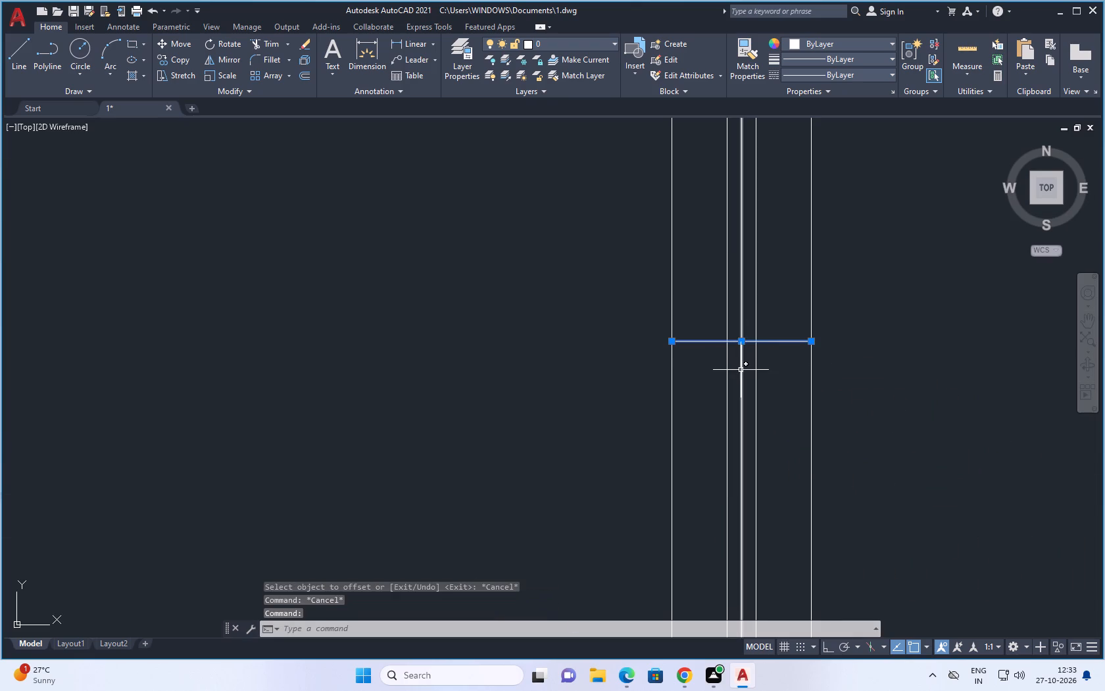
{"action": "left_click", "coordinate": [741, 371]}
{"action": "key", "text": "Delete"}
{"action": "scroll", "coordinate": [729, 330], "scroll_direction": "down", "scroll_amount": 4}
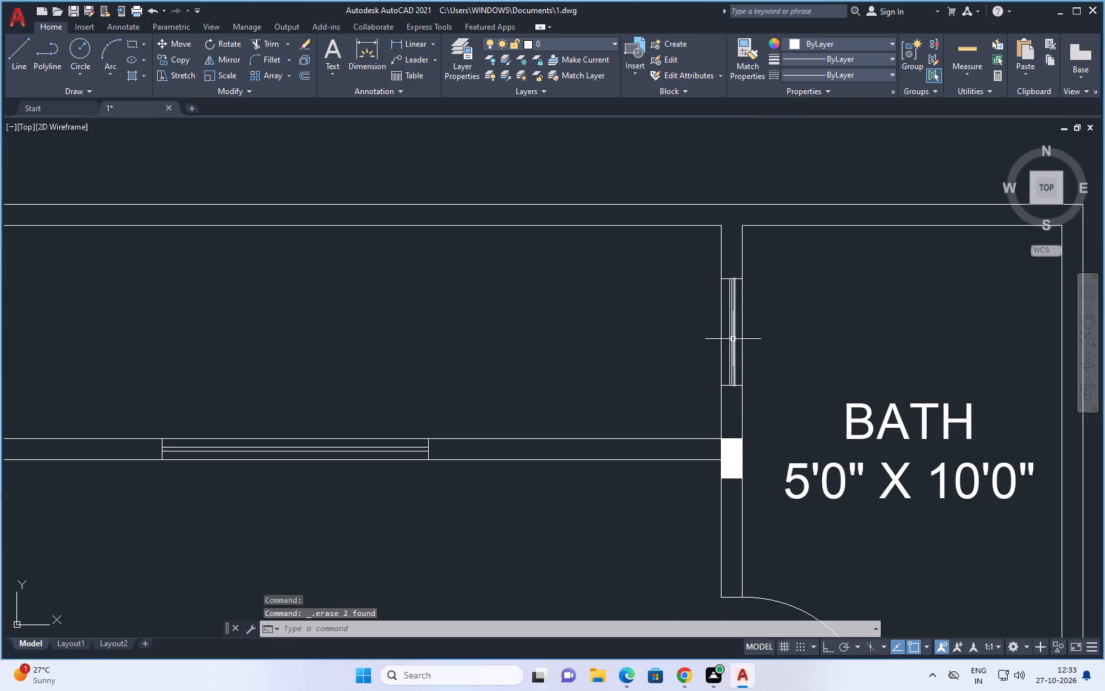
{"action": "scroll", "coordinate": [731, 338], "scroll_direction": "up", "scroll_amount": 4}
{"action": "left_click", "coordinate": [712, 348]}
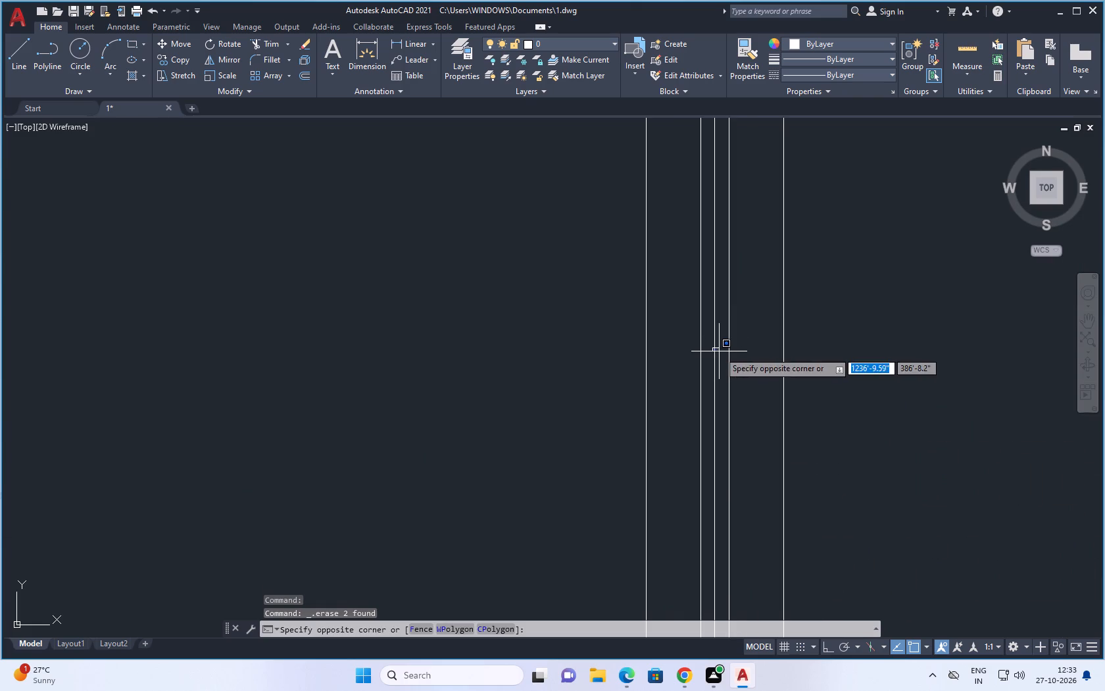
{"action": "left_click", "coordinate": [719, 351]}
{"action": "left_click", "coordinate": [714, 359]}
{"action": "key", "text": "Delete"}
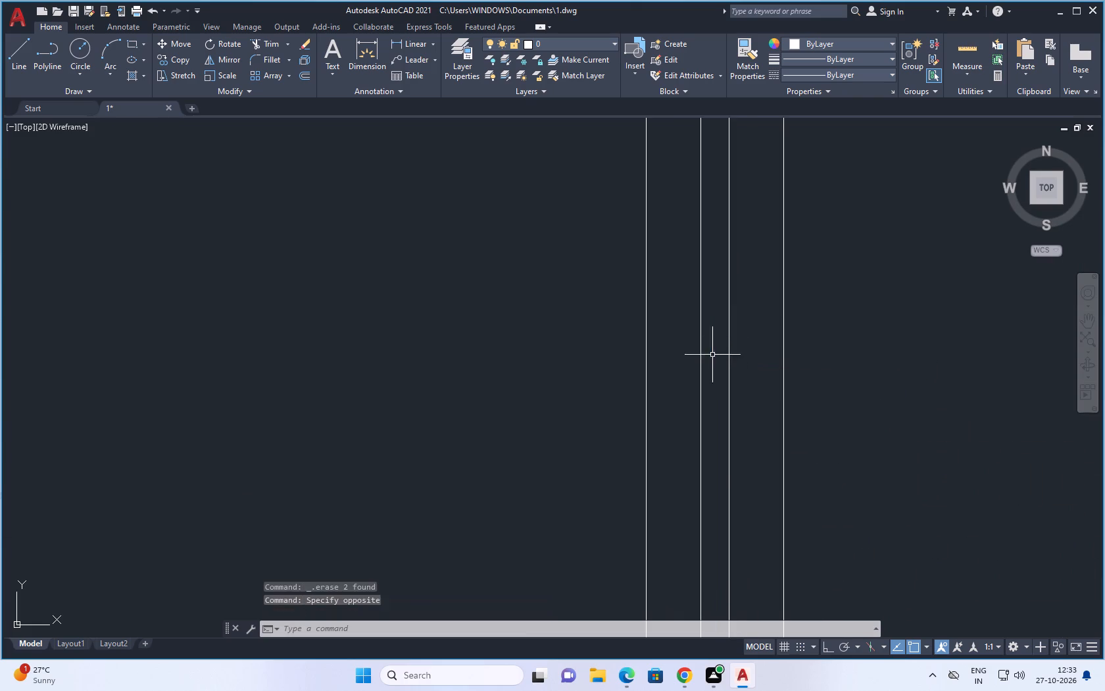
Draw a line across the wall between the easternmost upper bedroom and the 6'-0" open lane at the wall's midpoint.
{"action": "scroll", "coordinate": [739, 332], "scroll_direction": "down", "scroll_amount": 5}
{"action": "scroll", "coordinate": [791, 420], "scroll_direction": "down", "scroll_amount": 3}
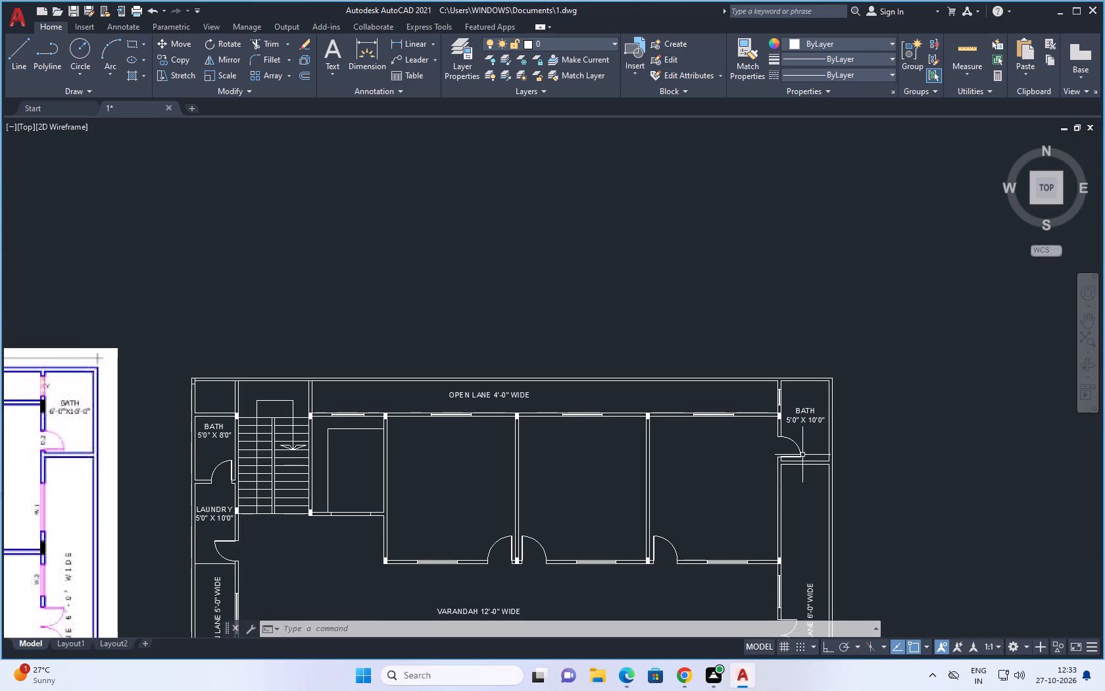
{"action": "scroll", "coordinate": [808, 482], "scroll_direction": "down", "scroll_amount": 1}
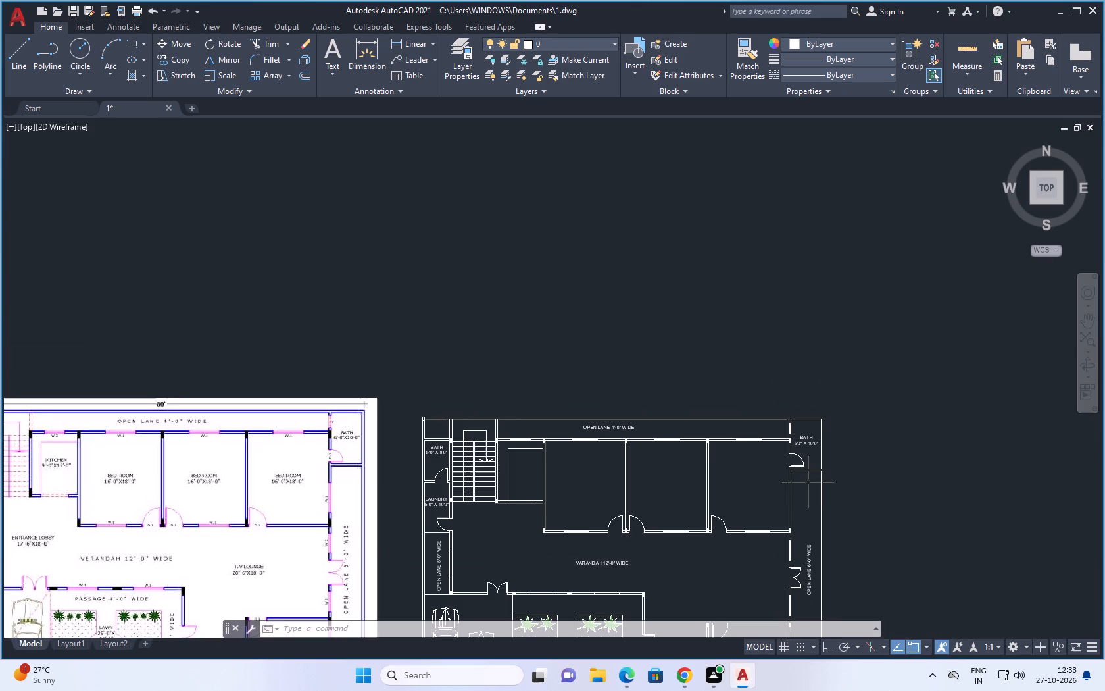
{"action": "scroll", "coordinate": [804, 513], "scroll_direction": "up", "scroll_amount": 1}
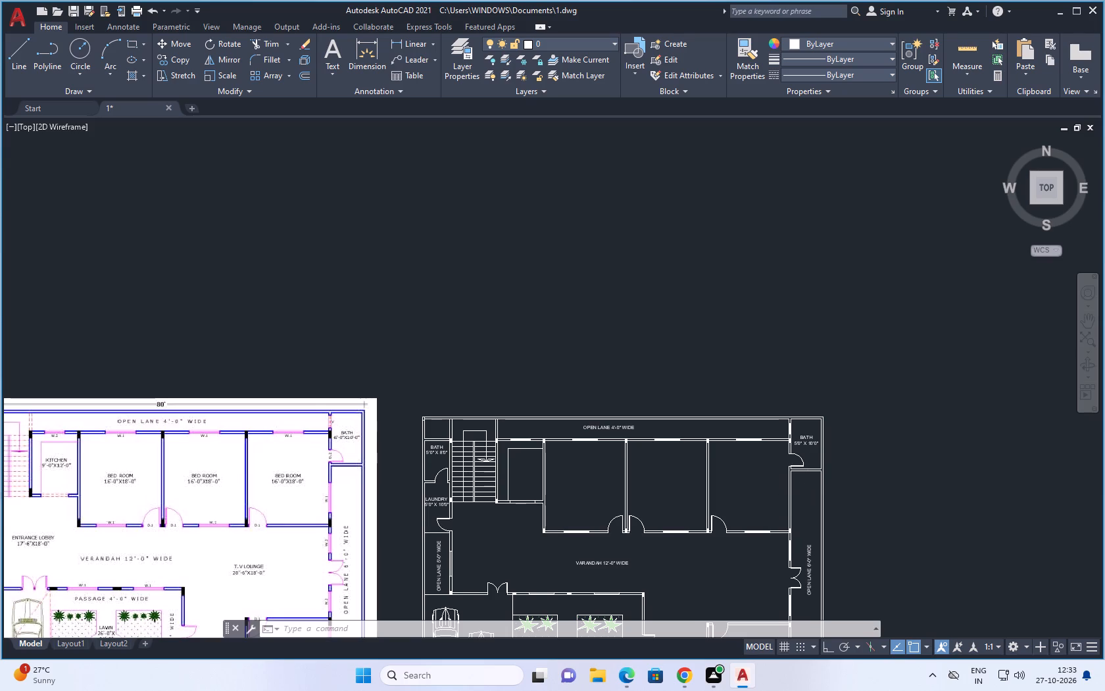
{"action": "key", "text": "Escape"}
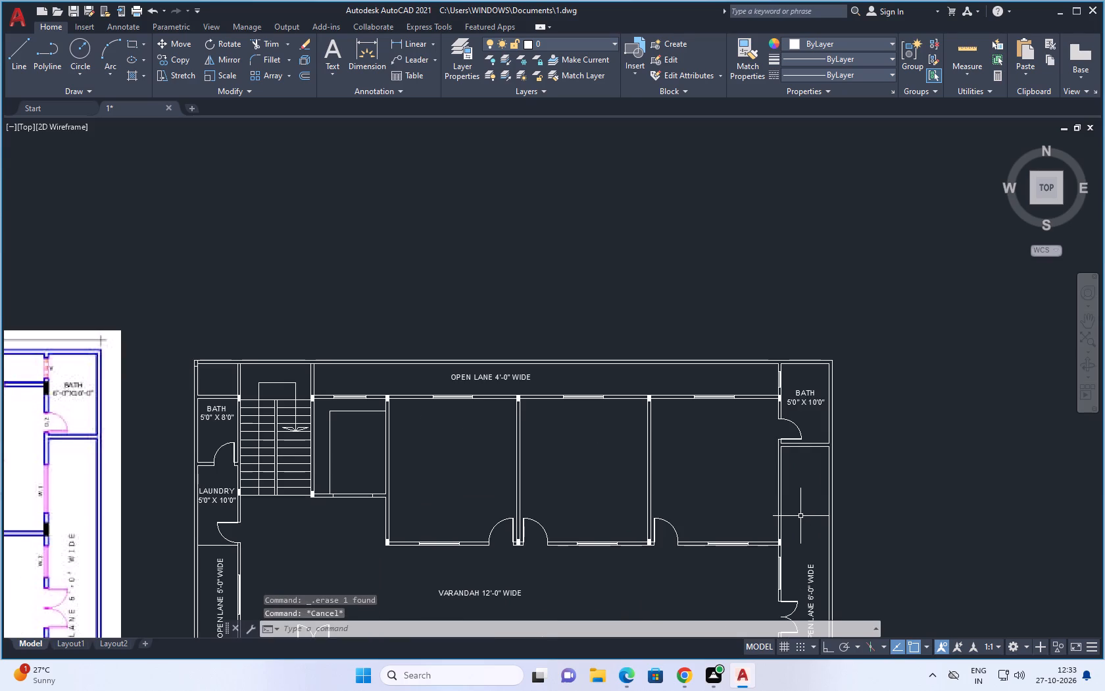
{"action": "type", "text": "L"}
{"action": "key", "text": "space"}
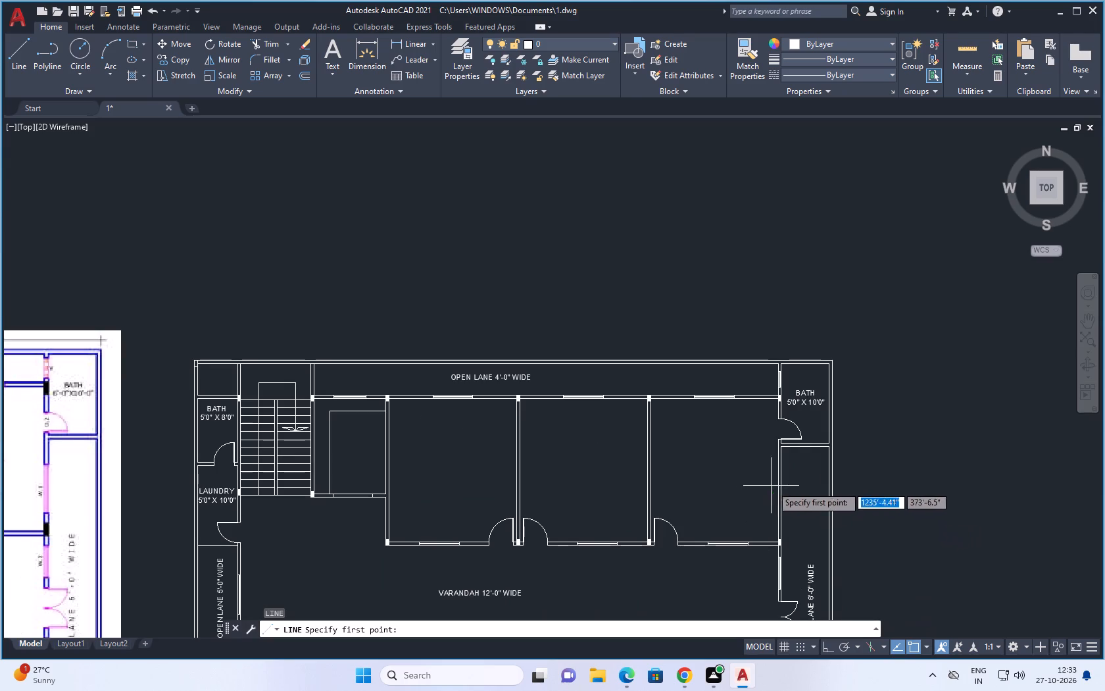
{"action": "left_click", "coordinate": [775, 495]}
{"action": "scroll", "coordinate": [775, 495], "scroll_direction": "up", "scroll_amount": 4}
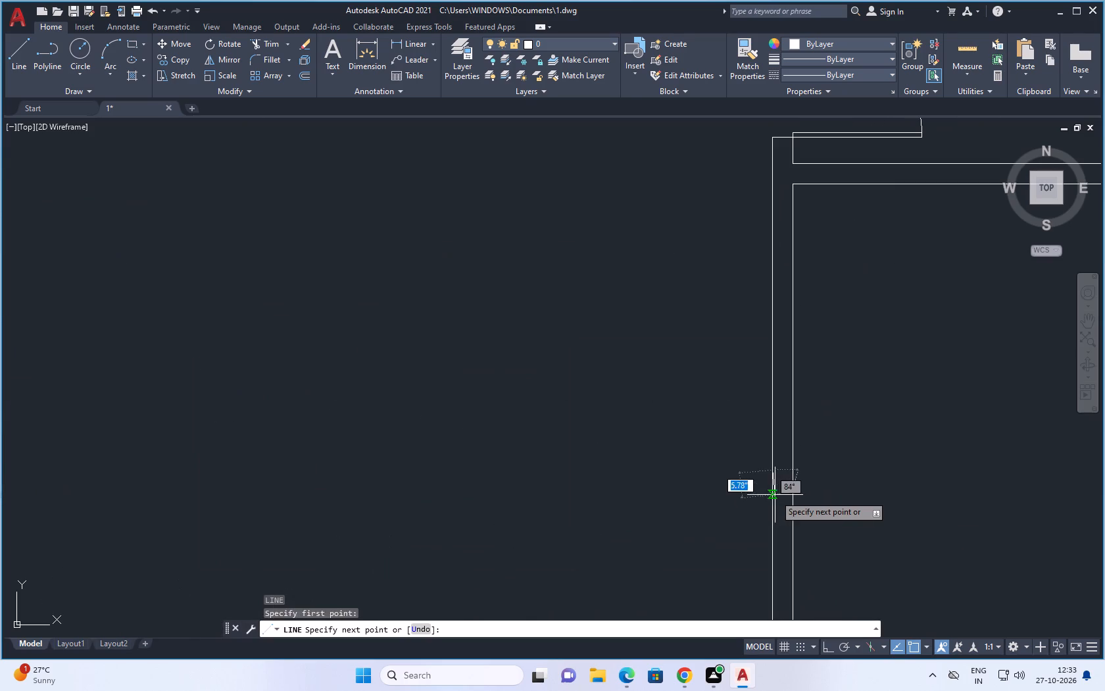
{"action": "left_click", "coordinate": [796, 468]}
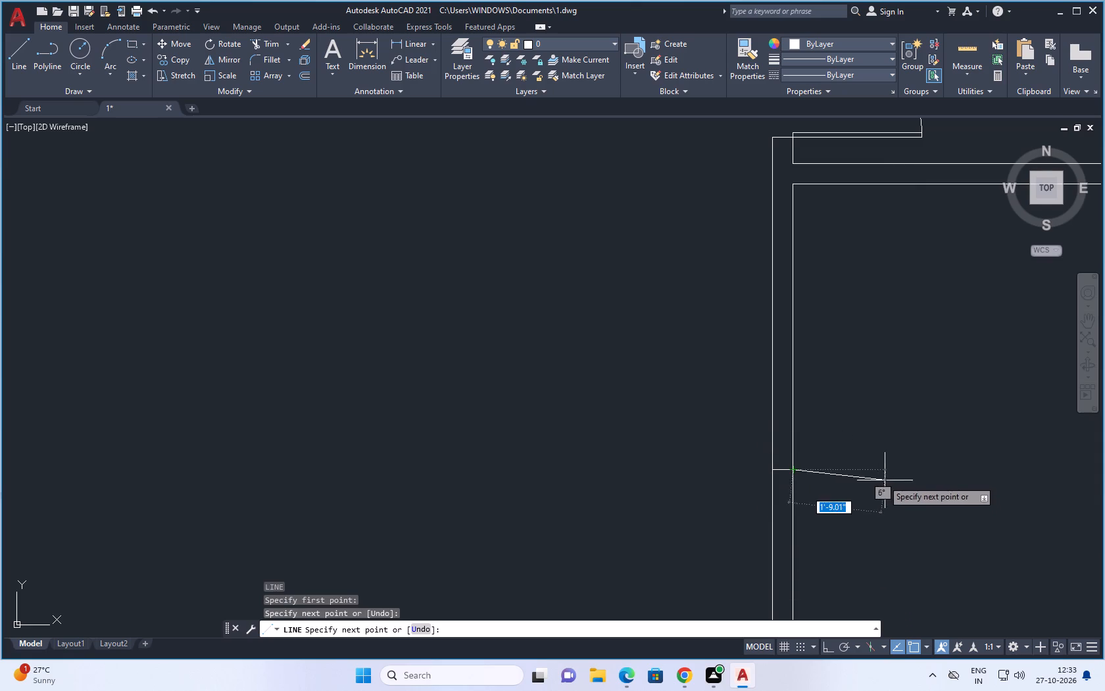
{"action": "key", "text": "Escape"}
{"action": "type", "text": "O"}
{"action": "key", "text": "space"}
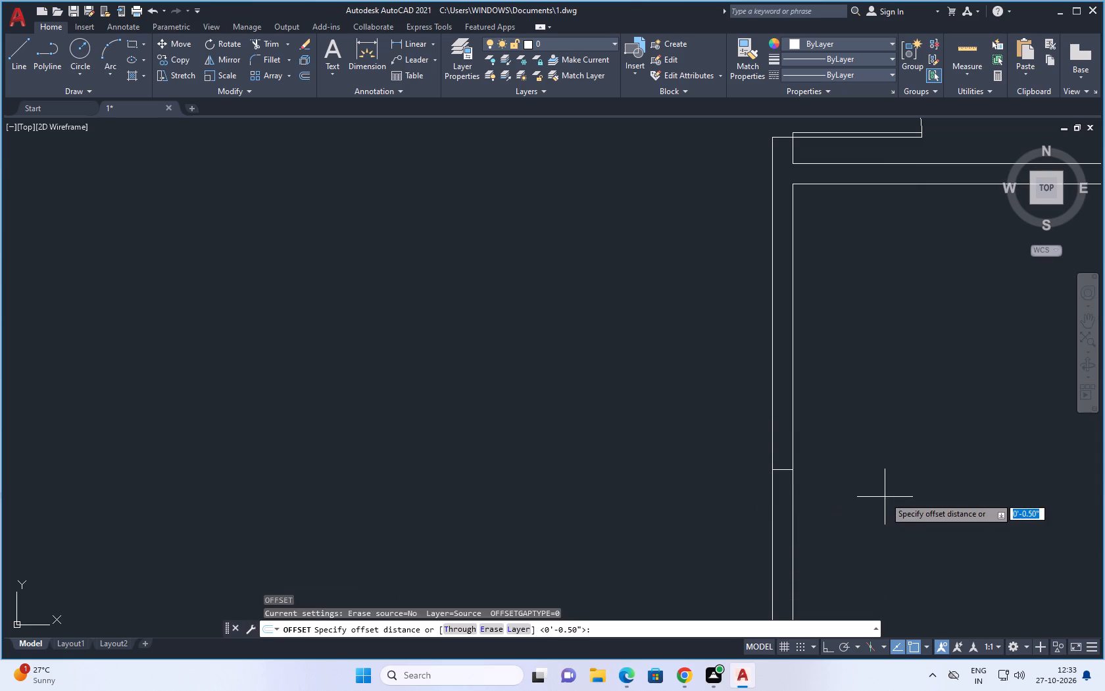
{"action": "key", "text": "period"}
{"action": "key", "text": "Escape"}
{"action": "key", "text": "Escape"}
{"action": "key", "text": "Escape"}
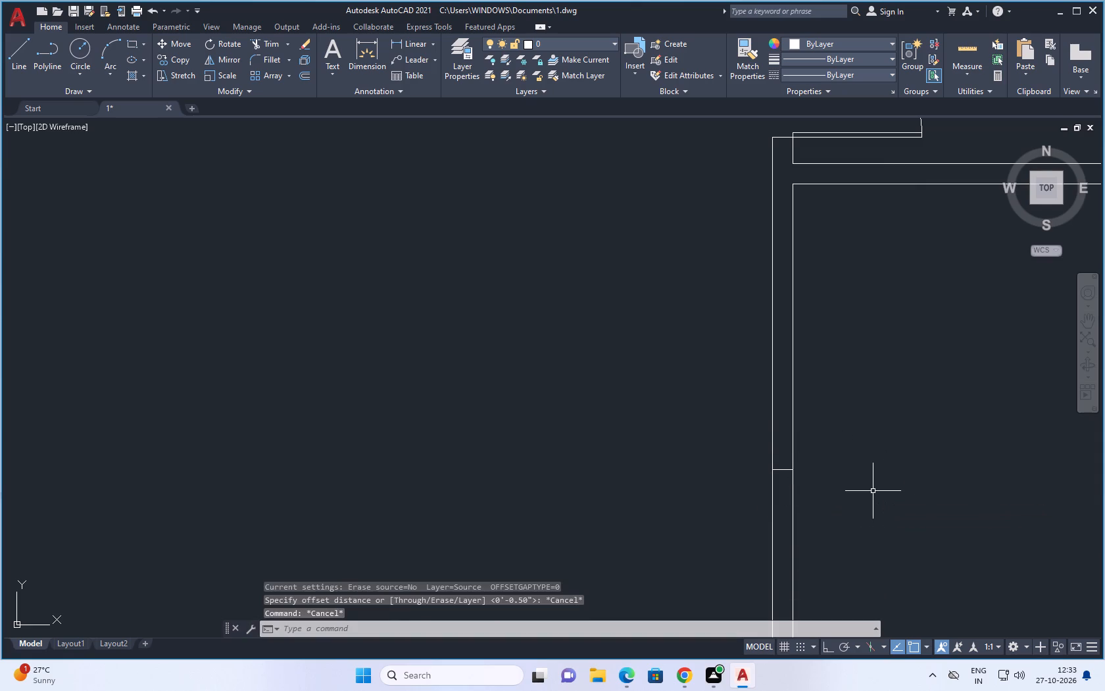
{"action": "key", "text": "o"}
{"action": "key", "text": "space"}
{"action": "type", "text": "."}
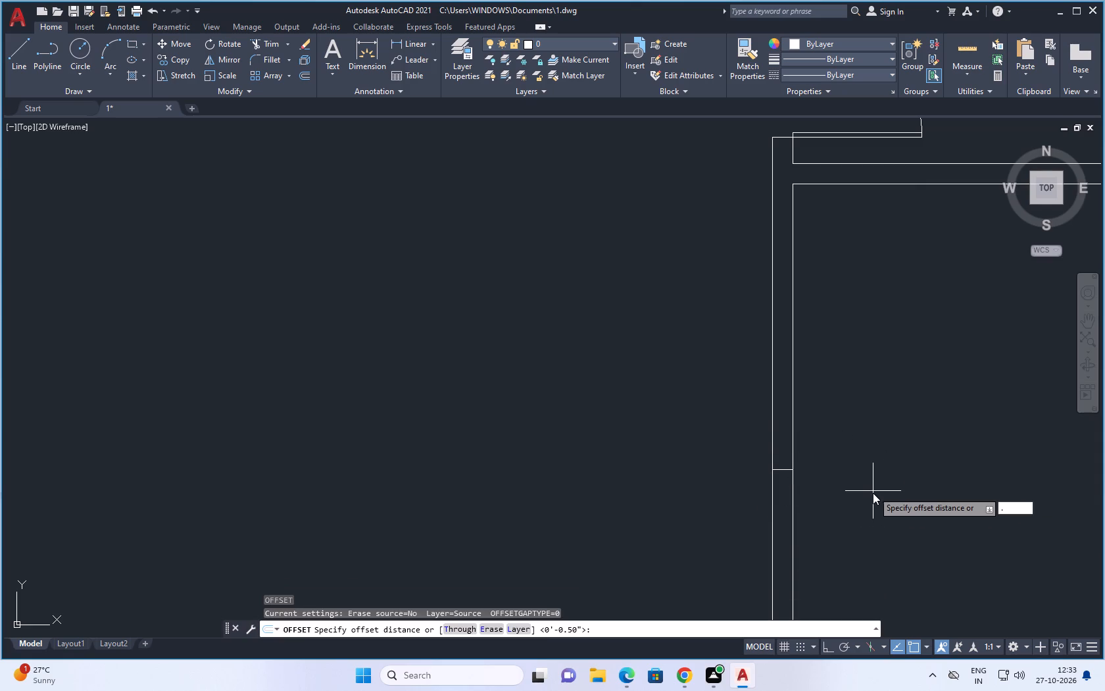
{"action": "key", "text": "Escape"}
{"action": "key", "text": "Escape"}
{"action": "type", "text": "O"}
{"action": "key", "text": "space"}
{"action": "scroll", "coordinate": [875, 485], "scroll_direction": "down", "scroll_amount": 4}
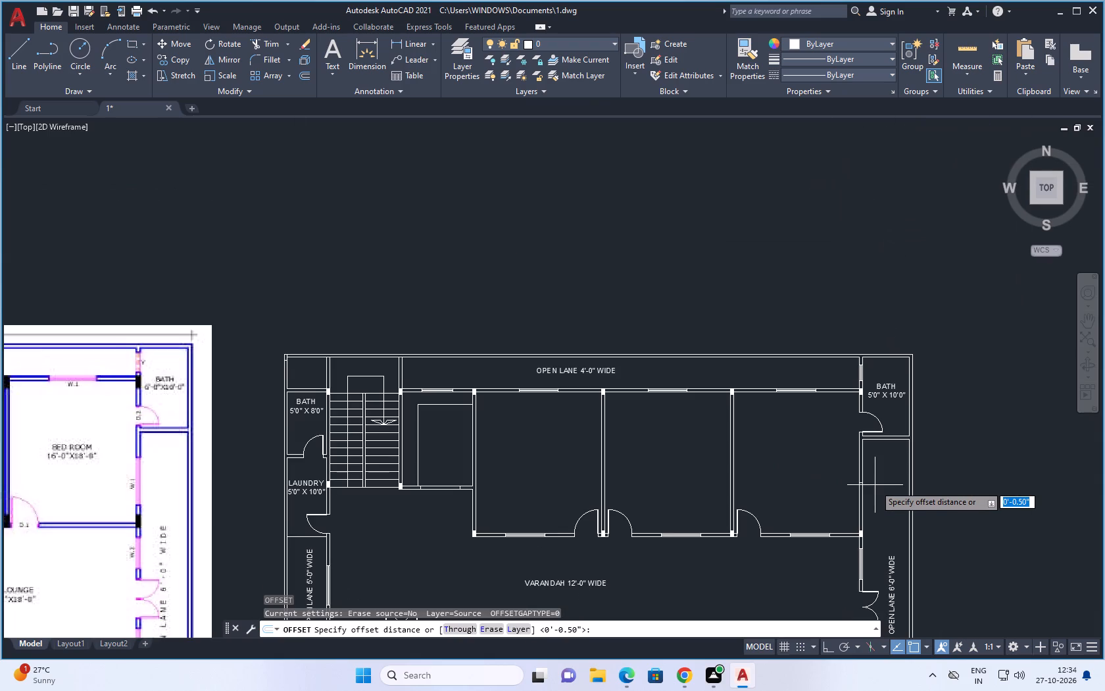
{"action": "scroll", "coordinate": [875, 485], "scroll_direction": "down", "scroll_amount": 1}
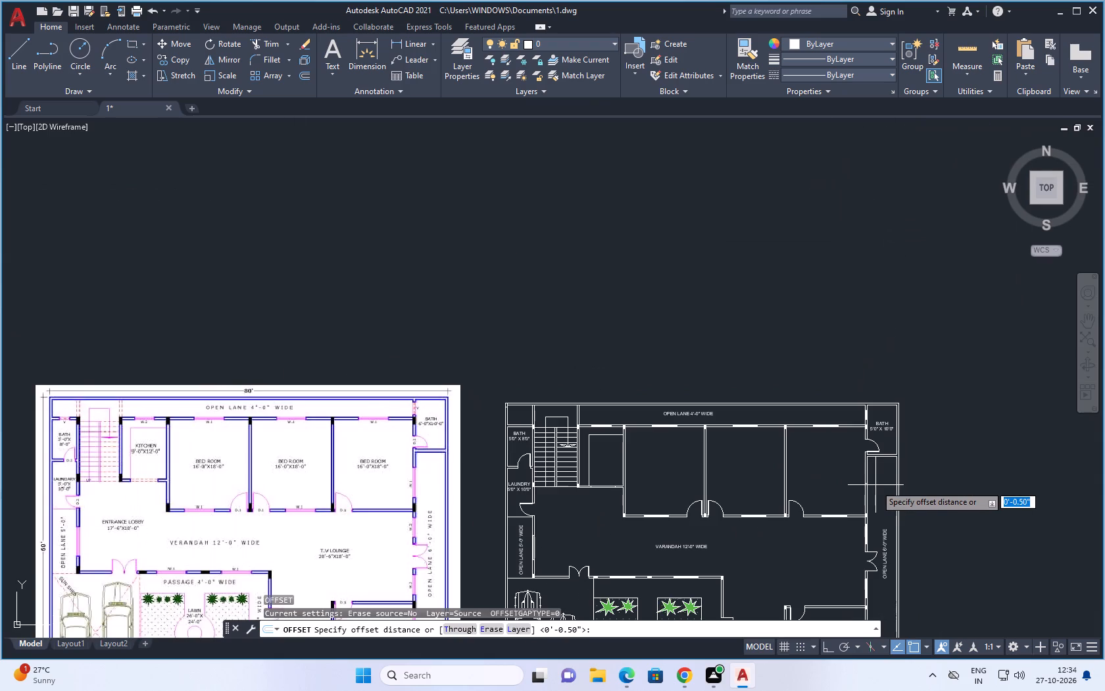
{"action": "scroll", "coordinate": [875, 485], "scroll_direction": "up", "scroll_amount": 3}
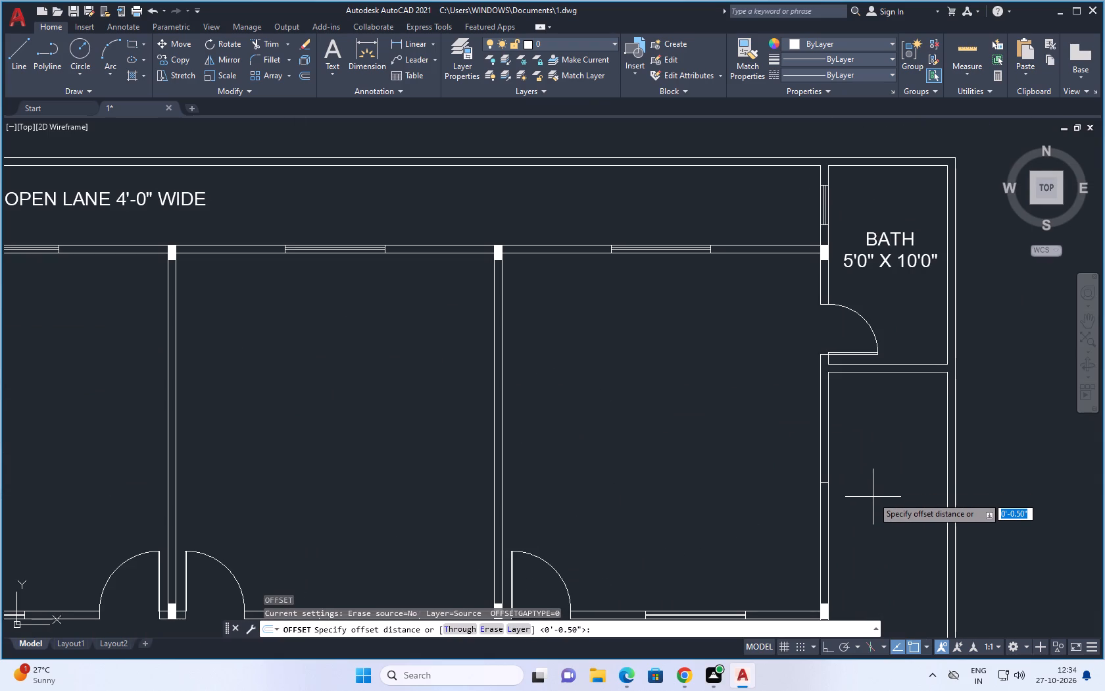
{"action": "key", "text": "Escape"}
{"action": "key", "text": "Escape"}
Offset the cross line in the easternmost upper bedroom's east wall 2.5' to both sides for the window edges.
{"action": "key", "text": "o"}
{"action": "key", "text": "space"}
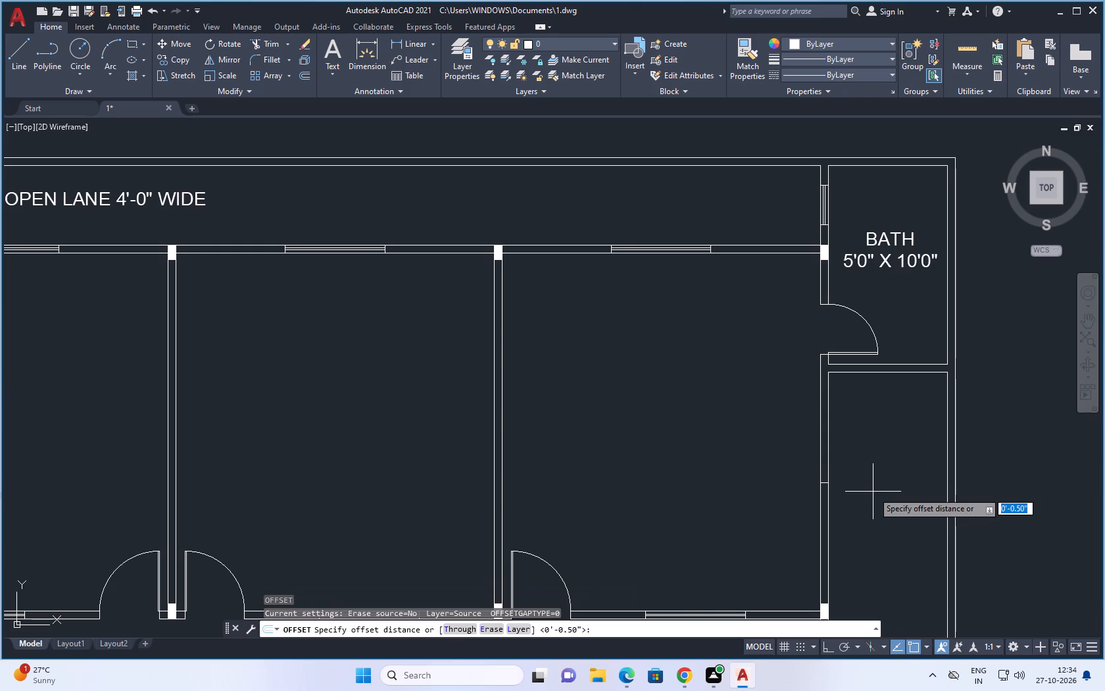
{"action": "type", "text": "2."}
{"action": "type", "text": "5'"}
{"action": "key", "text": "space"}
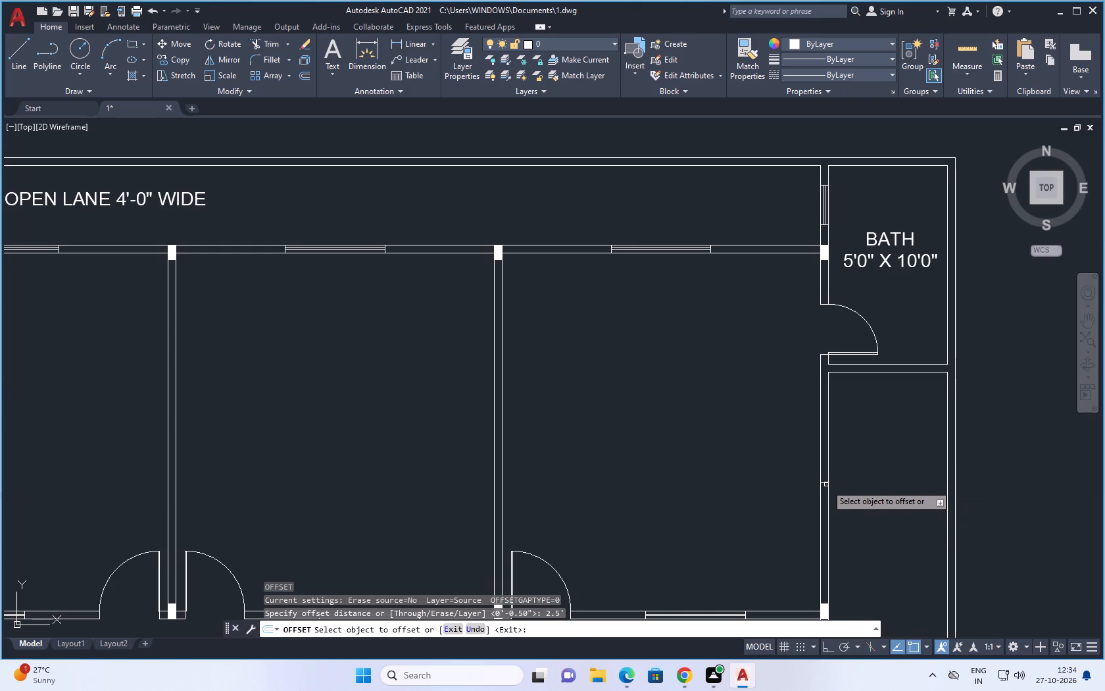
{"action": "left_click", "coordinate": [826, 483]}
{"action": "left_click", "coordinate": [827, 424]}
{"action": "left_click", "coordinate": [825, 483]}
{"action": "left_click", "coordinate": [814, 567]}
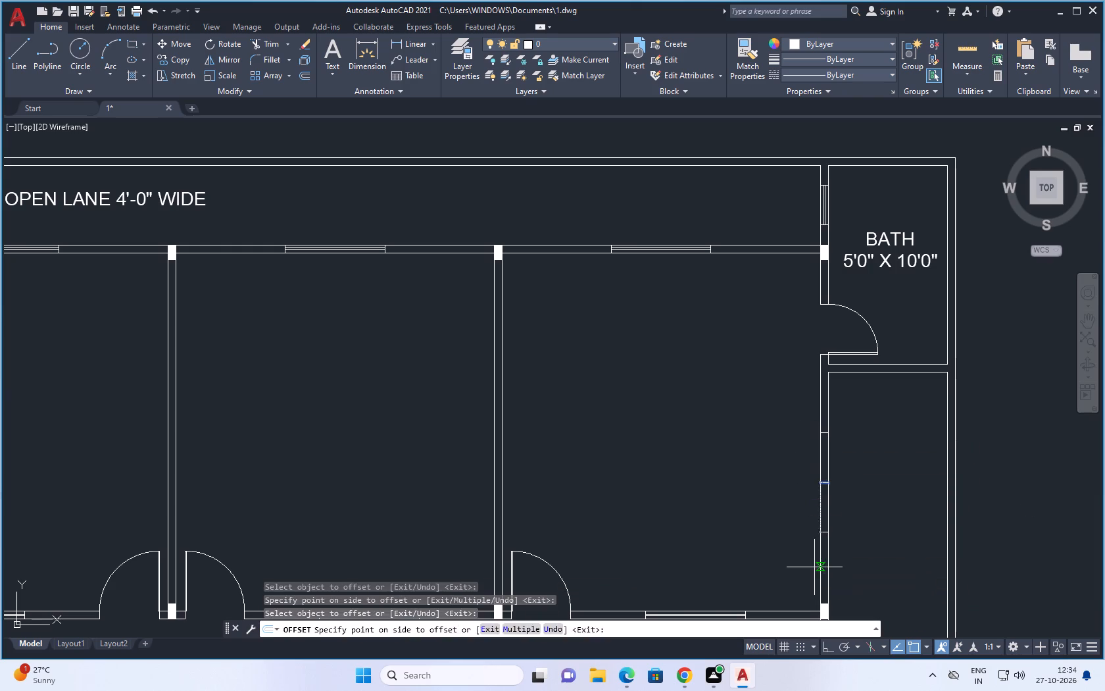
{"action": "key", "text": "Escape"}
{"action": "key", "text": "Escape"}
{"action": "key", "text": "Escape"}
Draw a lengthwise centre line between the midpoints of the upper bedroom east window's two edge lines.
{"action": "key", "text": "l"}
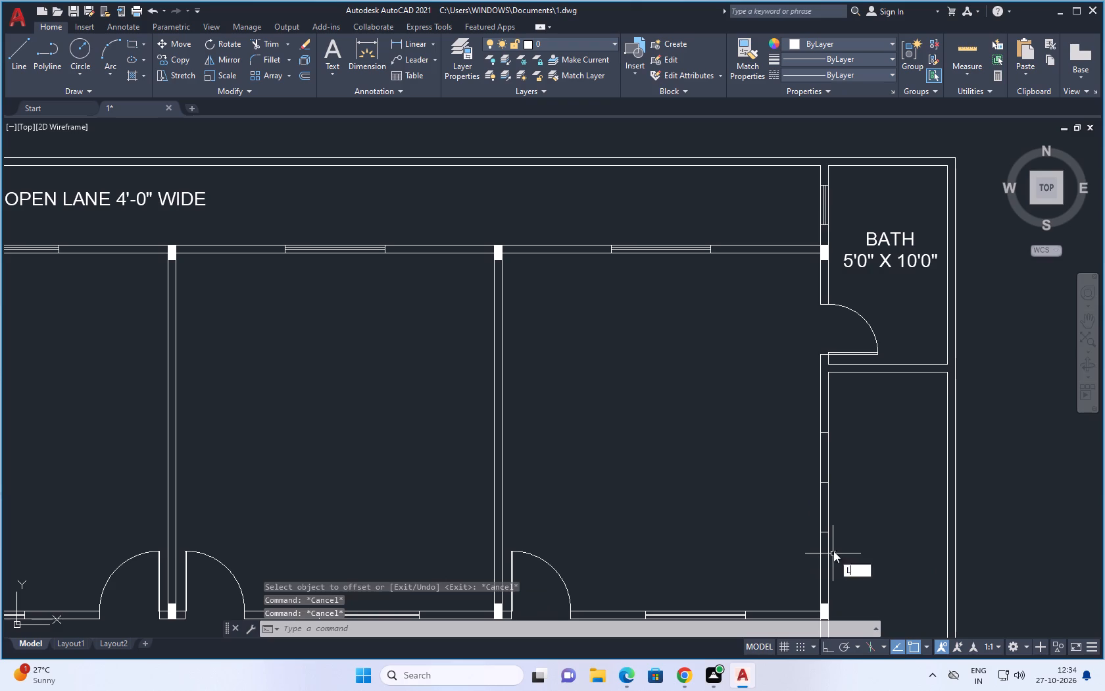
{"action": "key", "text": "space"}
{"action": "left_click", "coordinate": [824, 429]}
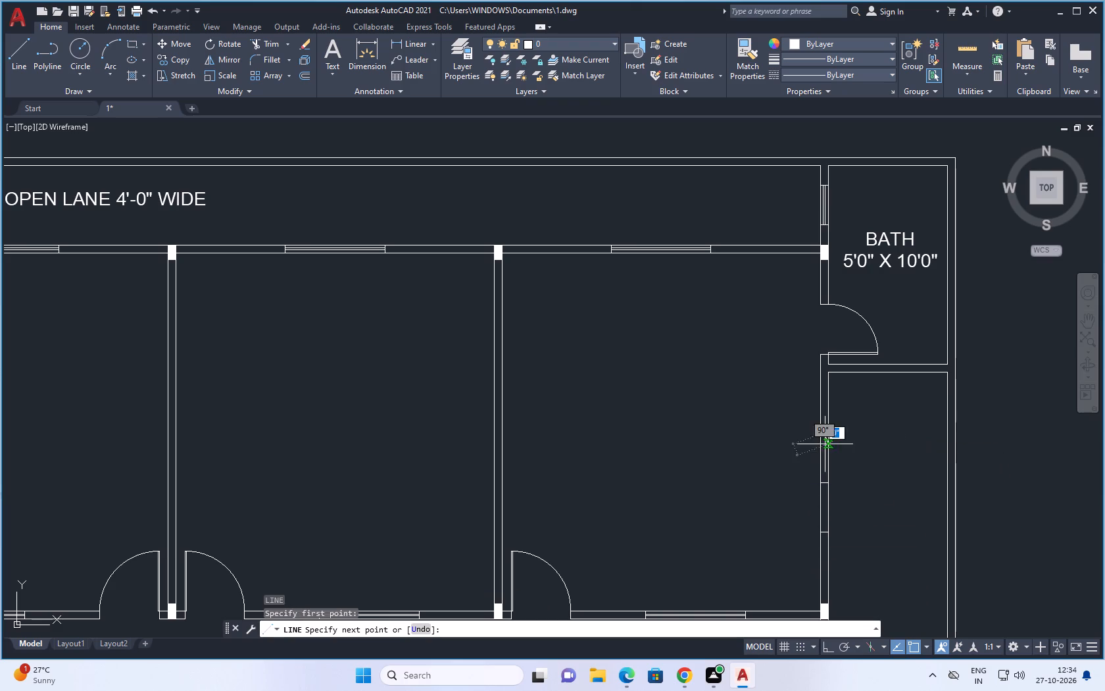
{"action": "scroll", "coordinate": [822, 534], "scroll_direction": "up", "scroll_amount": 3}
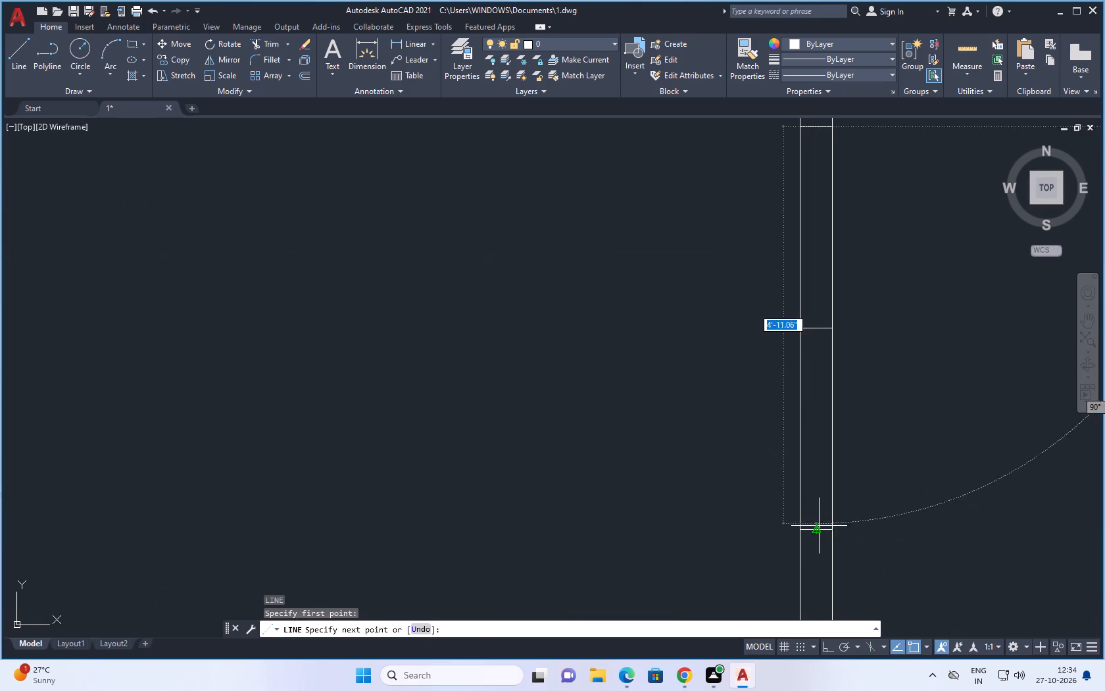
{"action": "left_click", "coordinate": [819, 529]}
{"action": "key", "text": "Escape"}
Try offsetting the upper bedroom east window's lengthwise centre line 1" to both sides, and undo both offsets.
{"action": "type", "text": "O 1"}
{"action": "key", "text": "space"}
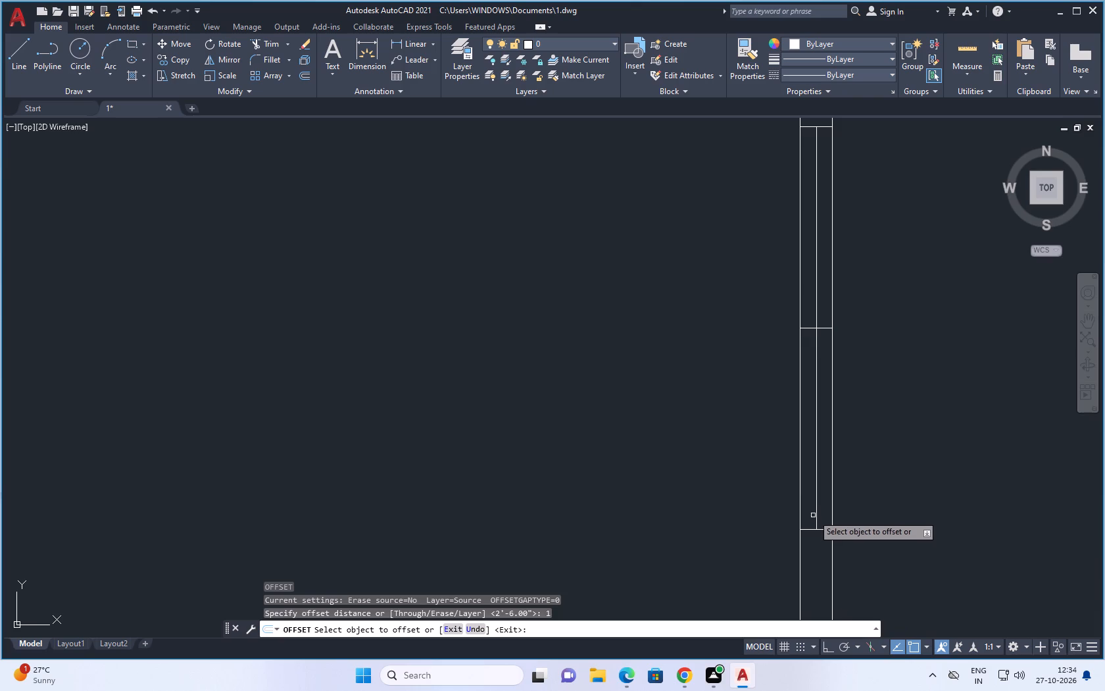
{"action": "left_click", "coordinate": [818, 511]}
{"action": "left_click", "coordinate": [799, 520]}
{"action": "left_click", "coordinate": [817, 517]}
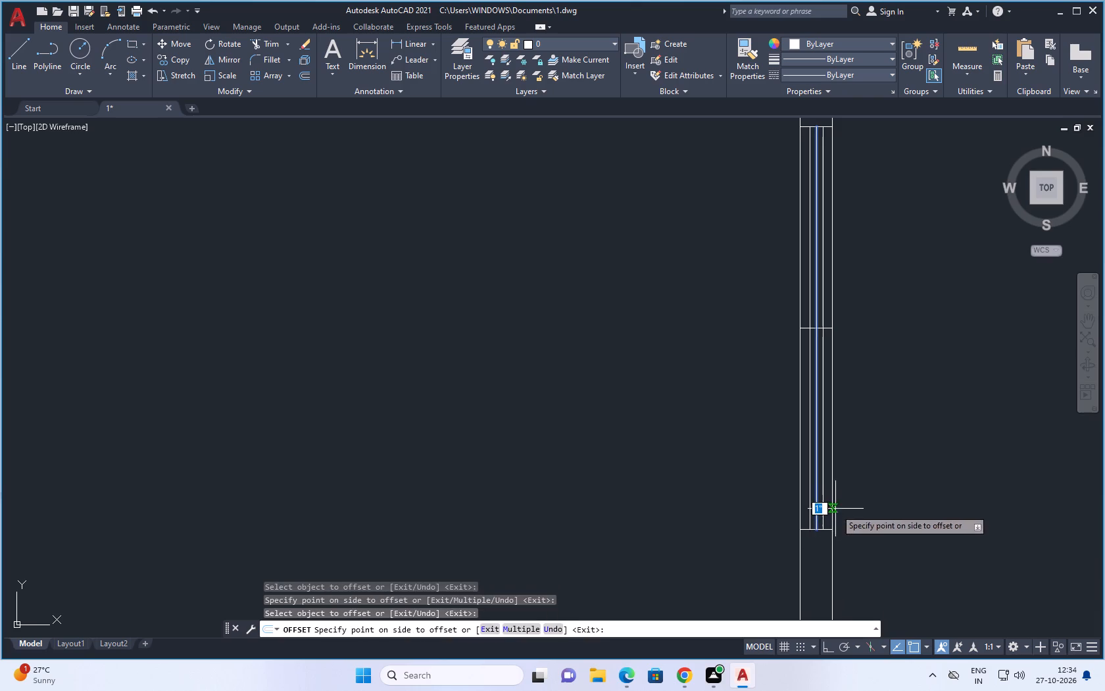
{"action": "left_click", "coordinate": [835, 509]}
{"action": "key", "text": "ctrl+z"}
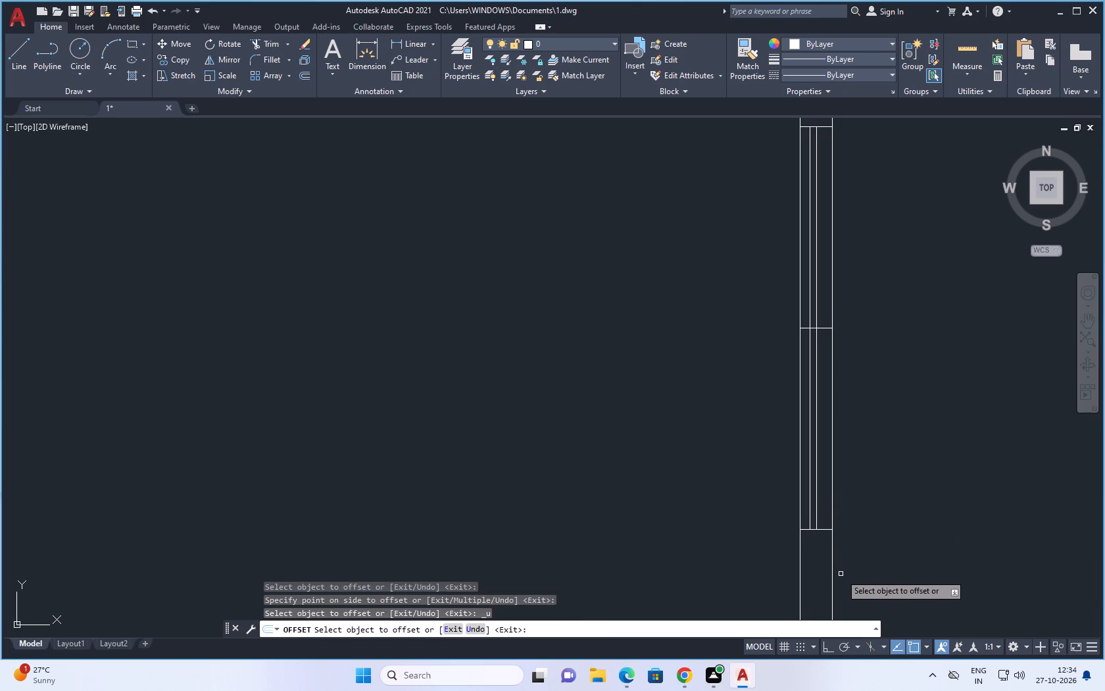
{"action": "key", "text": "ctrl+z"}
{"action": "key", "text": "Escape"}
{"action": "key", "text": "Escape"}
Offset the upper bedroom east window's lengthwise centre line 0.5" to both sides.
{"action": "type", "text": "O .5"}
{"action": "key", "text": "space"}
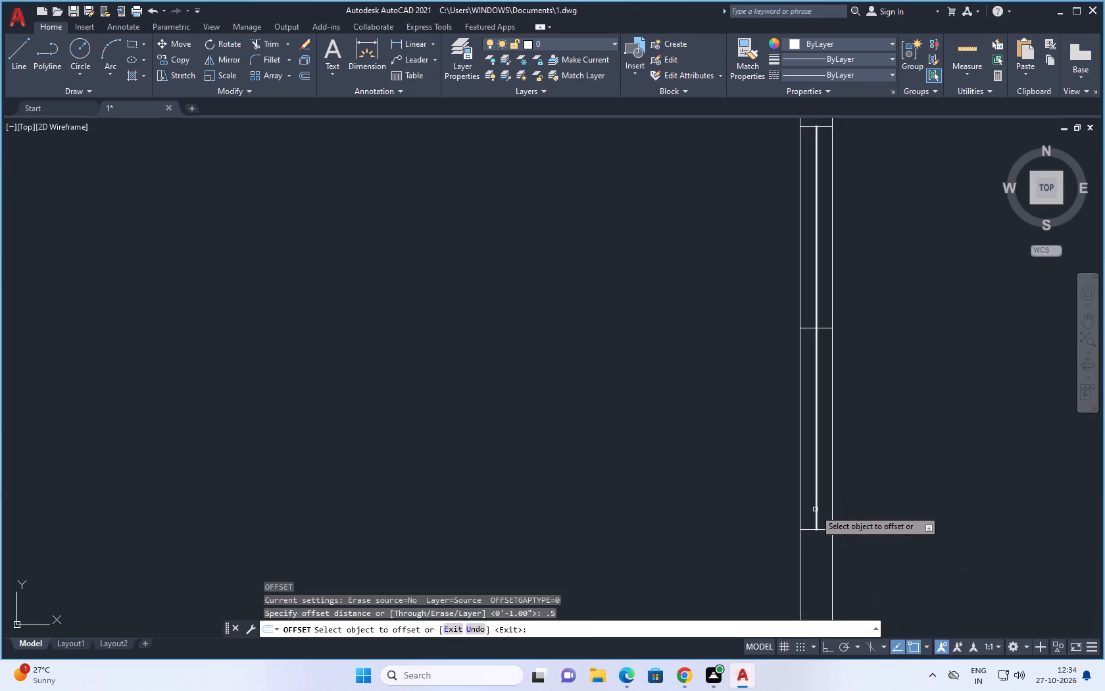
{"action": "left_click", "coordinate": [816, 507]}
{"action": "left_click", "coordinate": [804, 515]}
{"action": "left_click", "coordinate": [818, 510]}
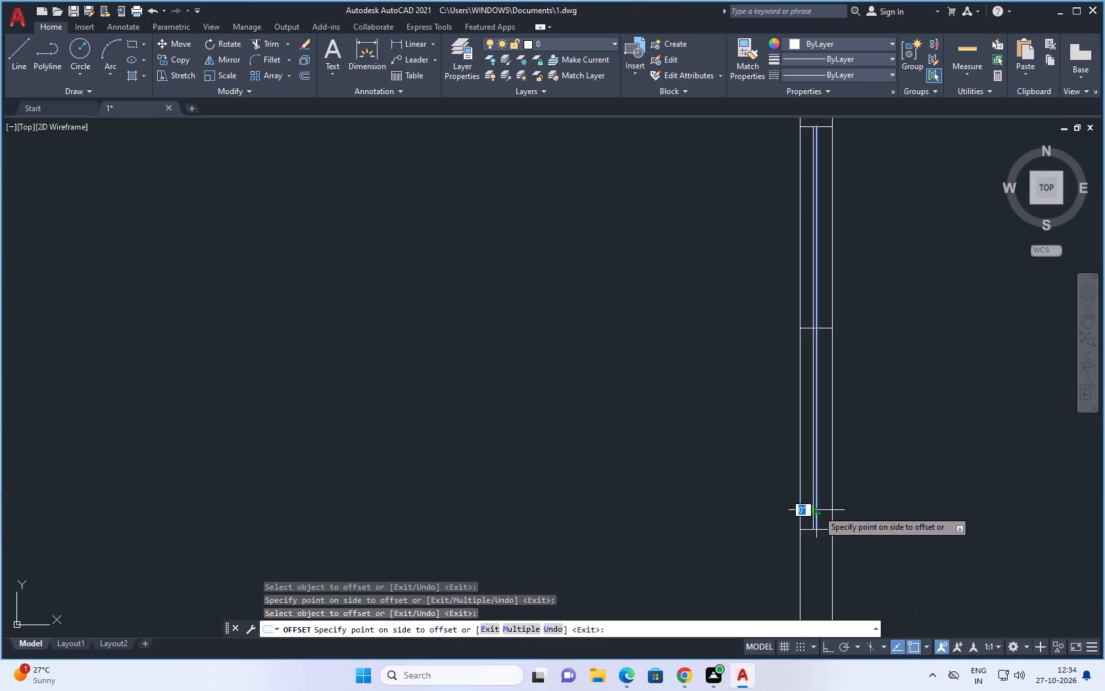
{"action": "left_click", "coordinate": [828, 505]}
{"action": "key", "text": "Escape"}
Erase the middle cross line and the lengthwise centre line of the upper bedroom east window.
{"action": "left_click", "coordinate": [810, 328]}
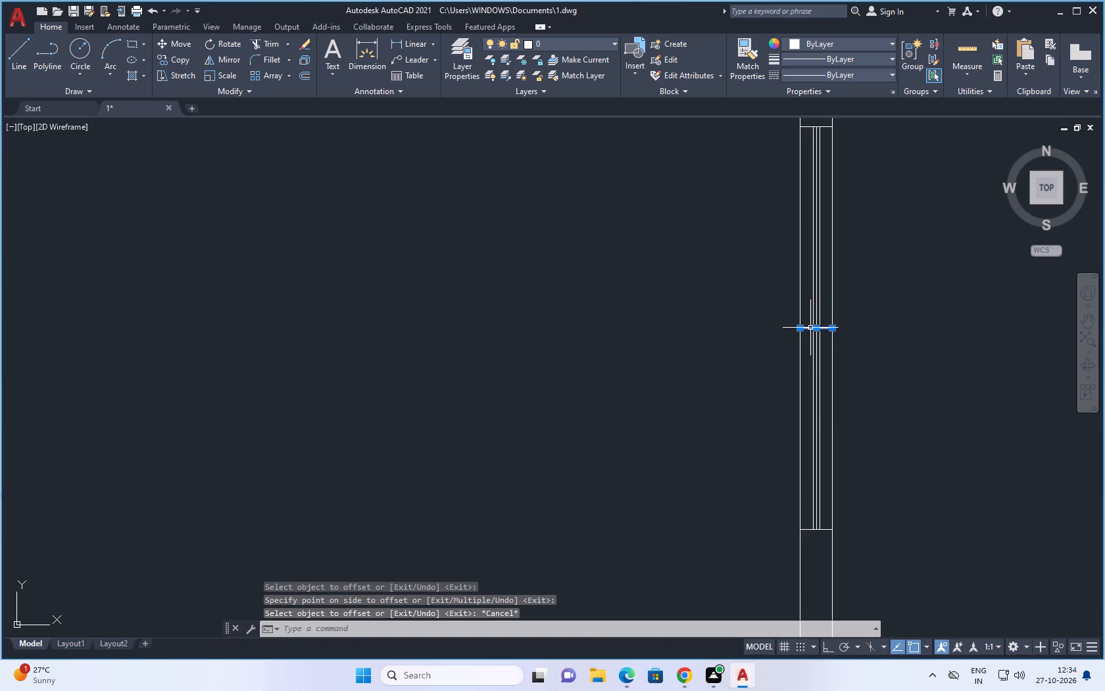
{"action": "key", "text": "Delete"}
{"action": "scroll", "coordinate": [821, 336], "scroll_direction": "up", "scroll_amount": 3}
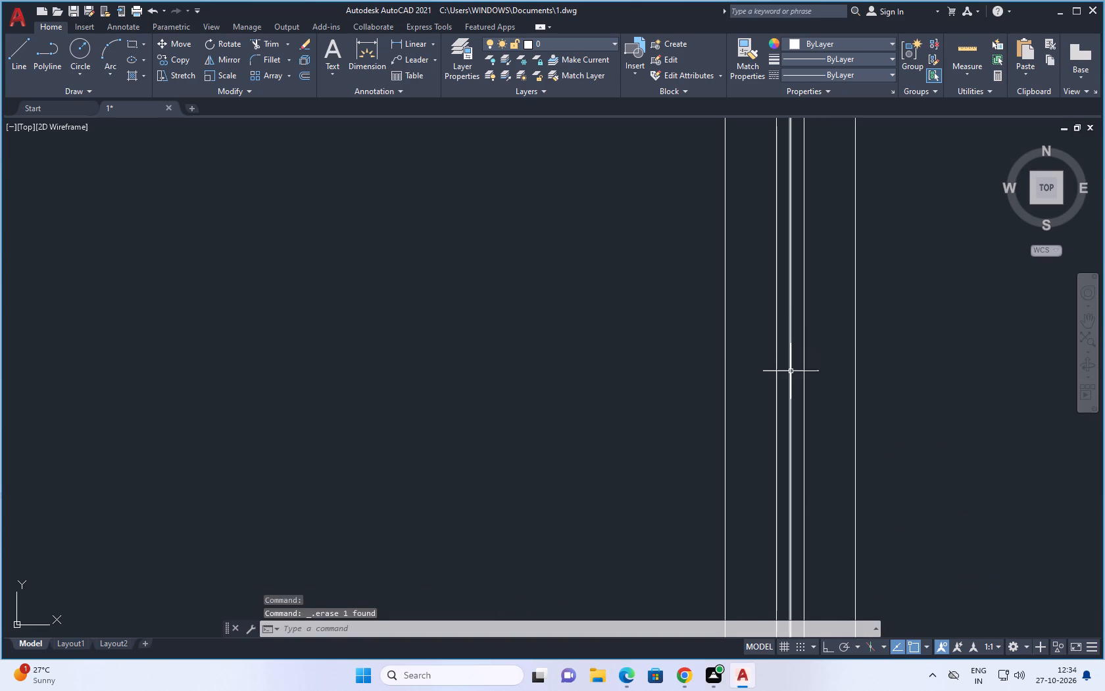
{"action": "left_click", "coordinate": [791, 371]}
{"action": "key", "text": "Delete"}
Extend the upper face line of the lower bath's top wall across to the lower bedroom's inner wall line.
{"action": "scroll", "coordinate": [826, 397], "scroll_direction": "down", "scroll_amount": 7}
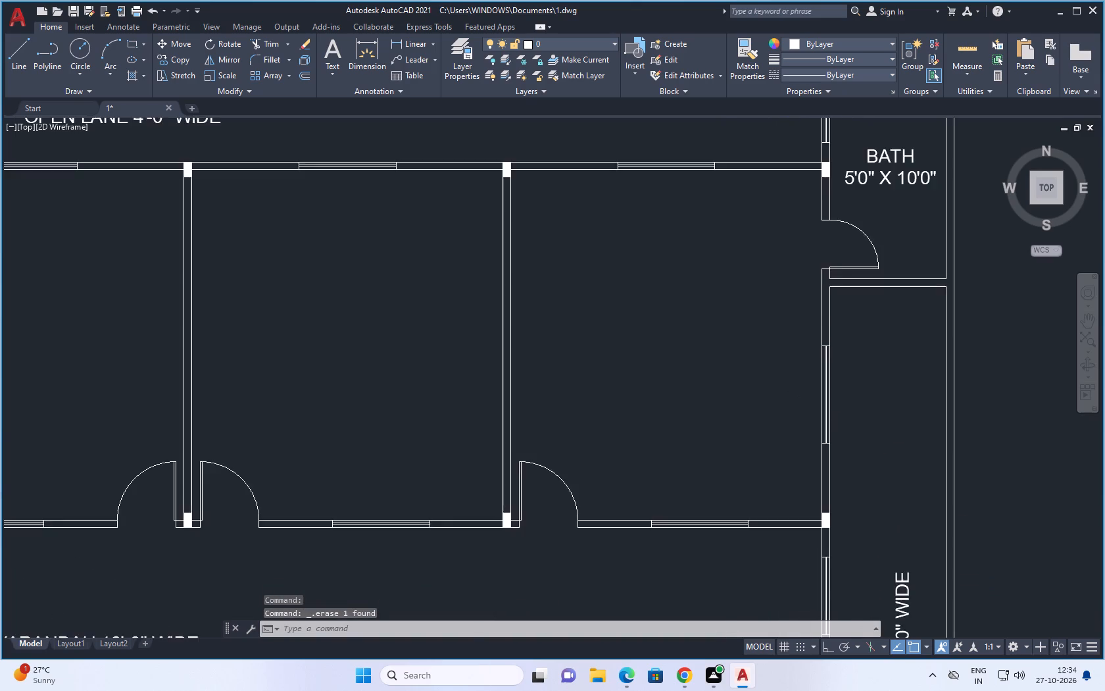
{"action": "scroll", "coordinate": [831, 386], "scroll_direction": "down", "scroll_amount": 1}
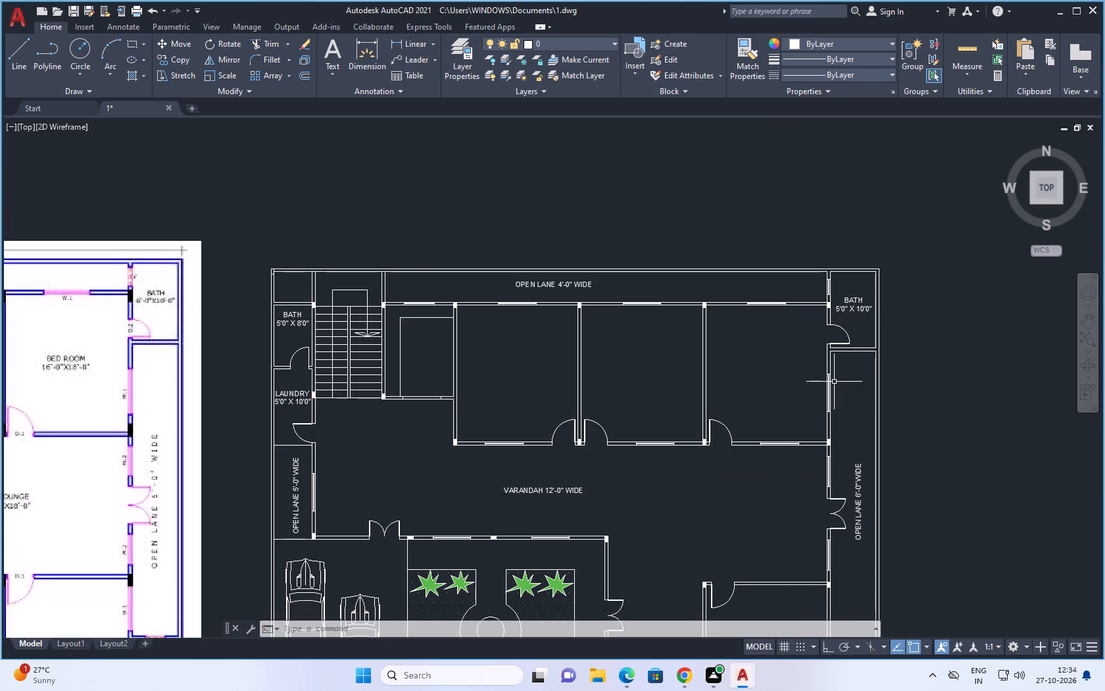
{"action": "scroll", "coordinate": [843, 472], "scroll_direction": "down", "scroll_amount": 1}
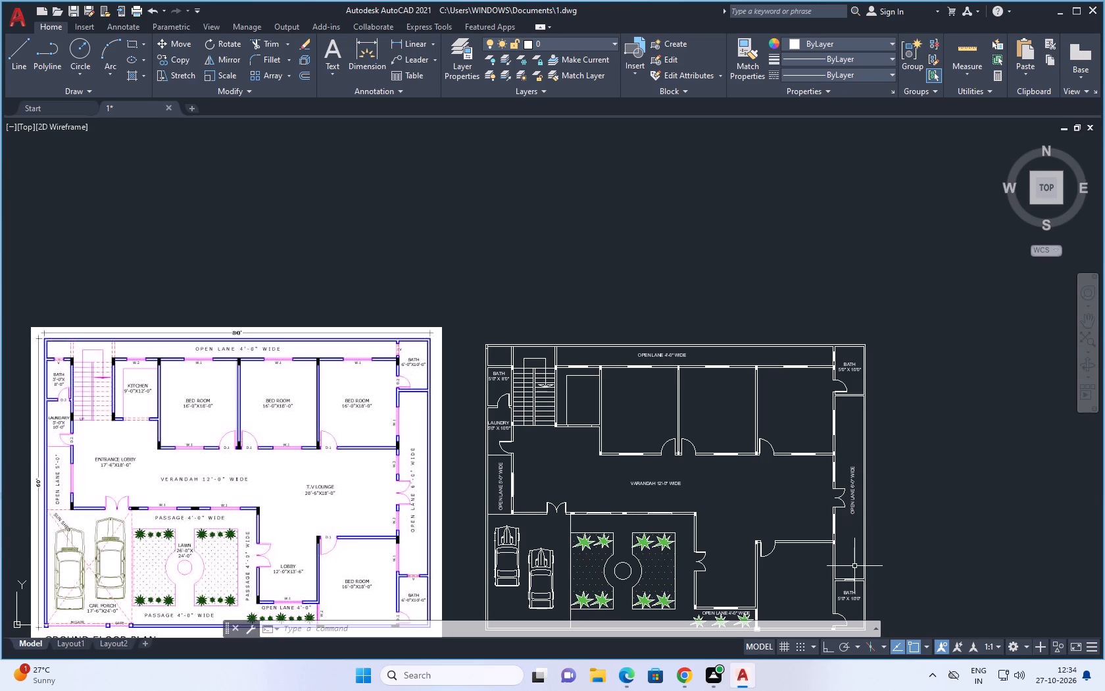
{"action": "scroll", "coordinate": [842, 585], "scroll_direction": "up", "scroll_amount": 2}
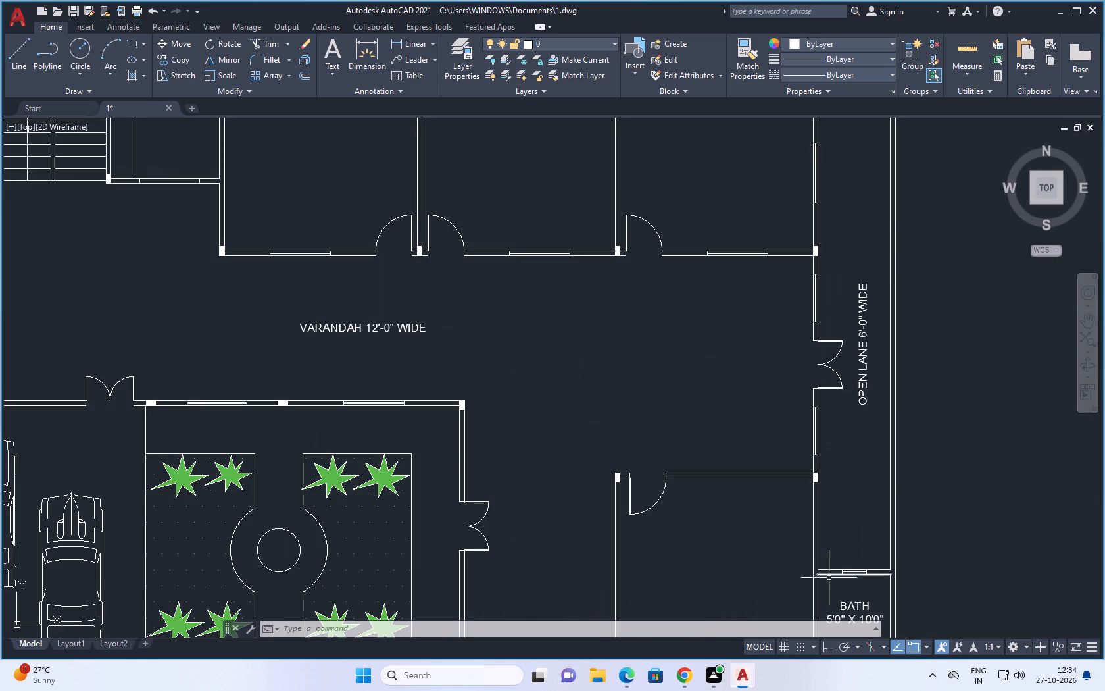
{"action": "key", "text": "Escape"}
{"action": "key", "text": "e"}
{"action": "type", "text": "X"}
{"action": "key", "text": "space"}
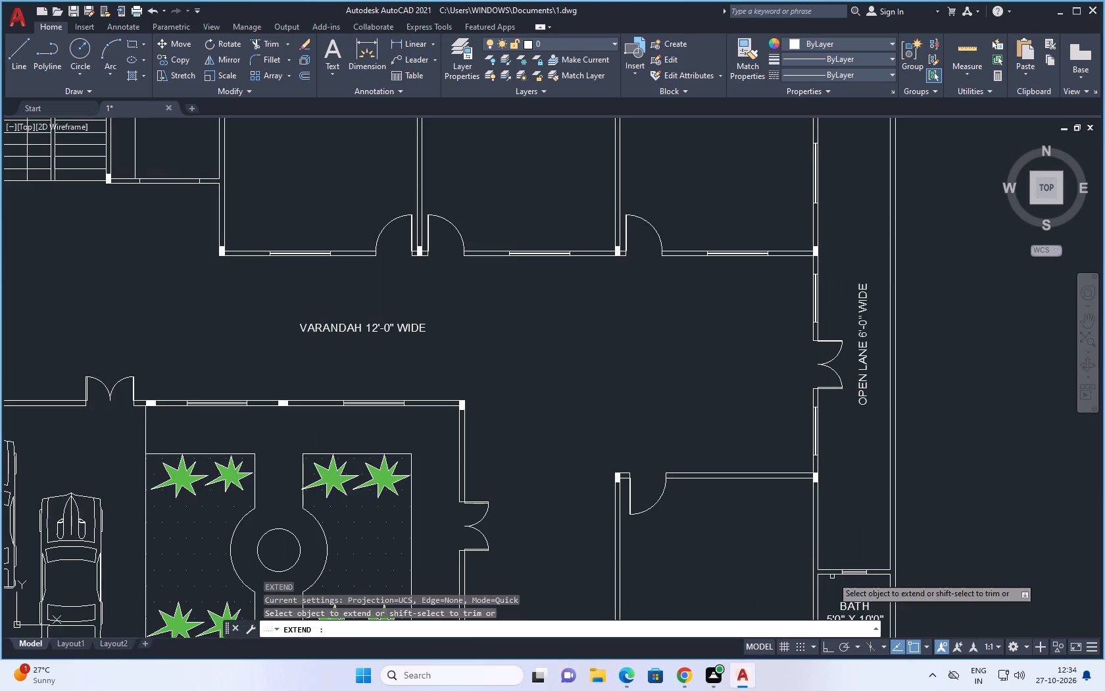
{"action": "left_click", "coordinate": [822, 569]}
{"action": "key", "text": "Escape"}
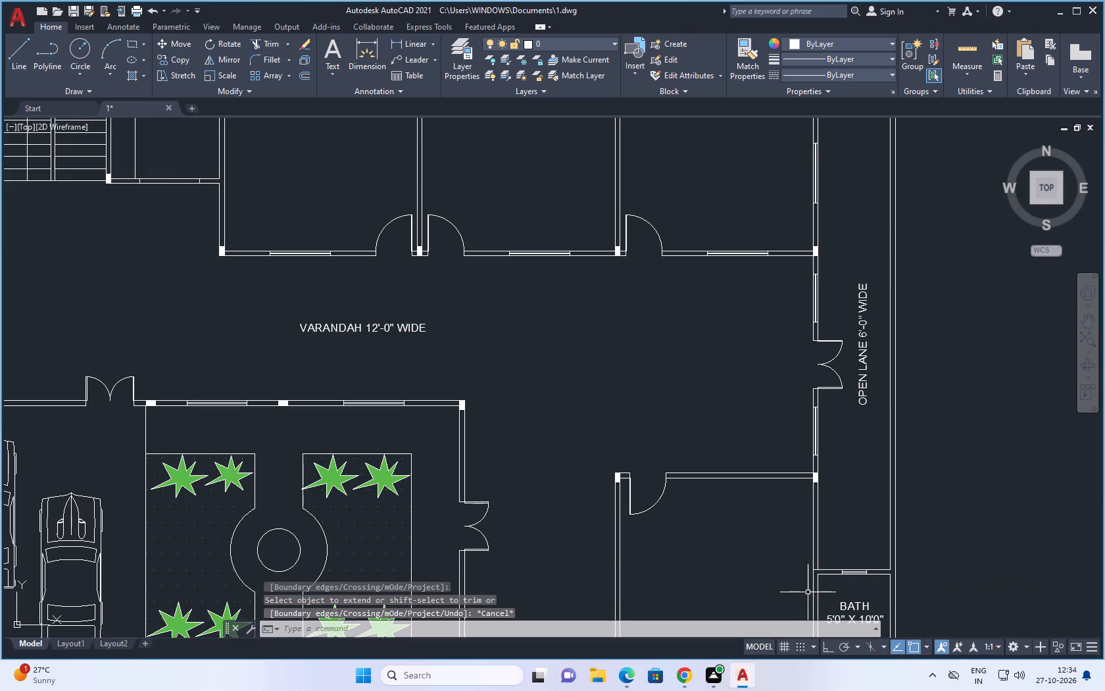
Break the lower bedroom's inner east wall line at the point where the extended bath wall line meets it.
{"action": "key", "text": "b"}
{"action": "key", "text": "r"}
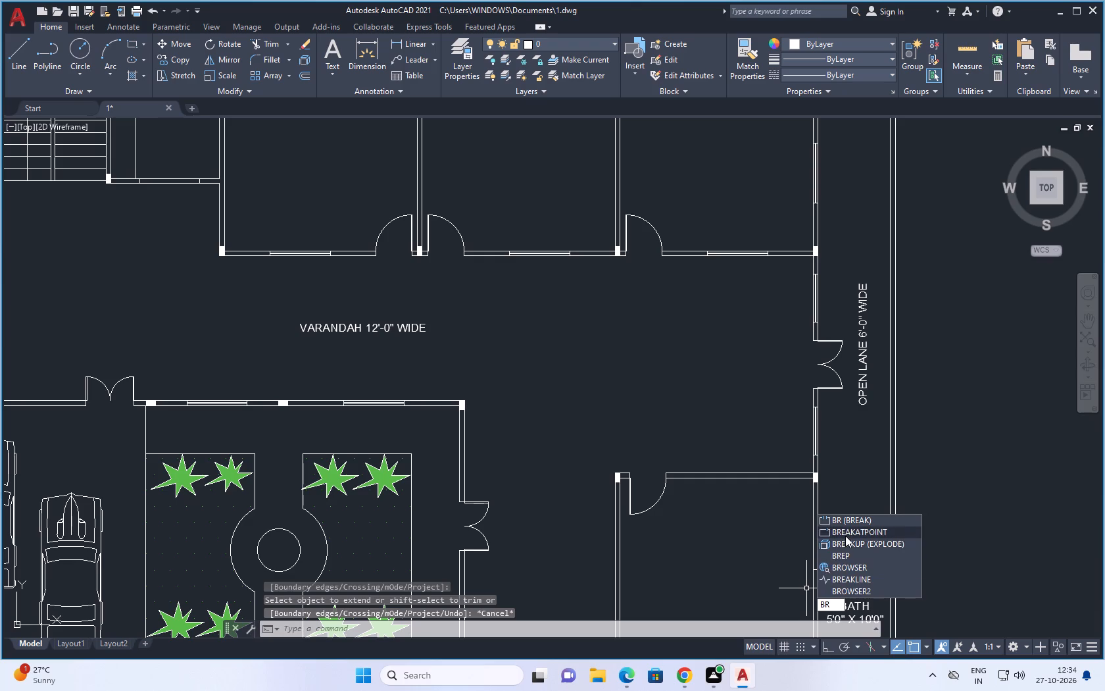
{"action": "left_click", "coordinate": [847, 533]}
{"action": "left_click", "coordinate": [812, 552]}
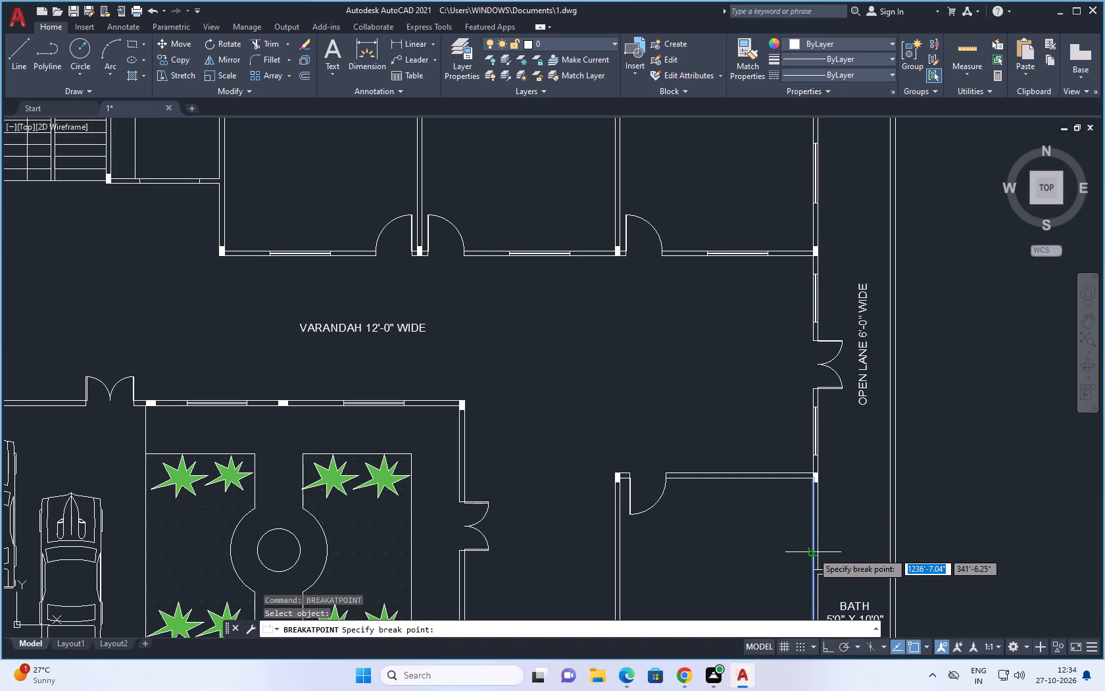
{"action": "scroll", "coordinate": [813, 571], "scroll_direction": "up", "scroll_amount": 4}
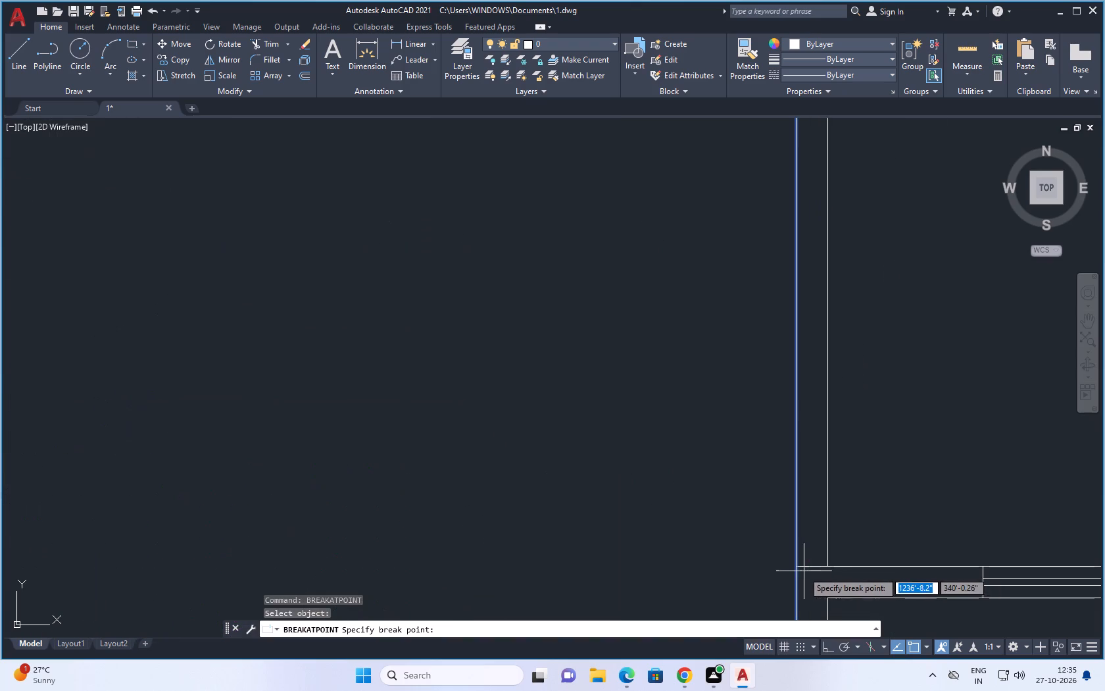
{"action": "left_click", "coordinate": [797, 565]}
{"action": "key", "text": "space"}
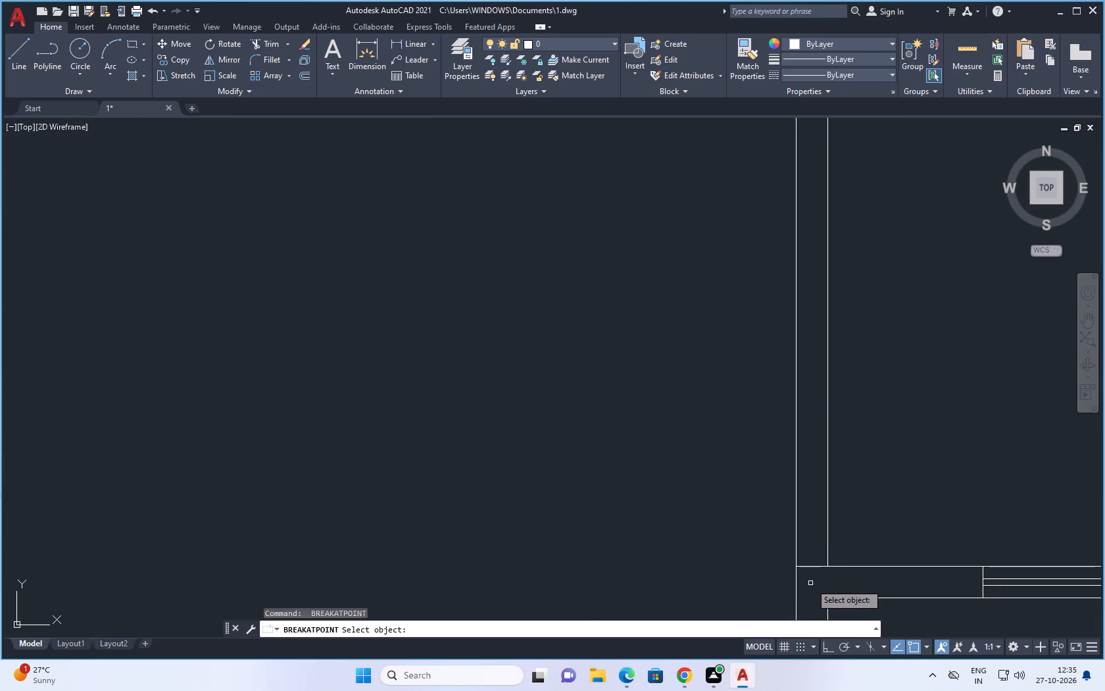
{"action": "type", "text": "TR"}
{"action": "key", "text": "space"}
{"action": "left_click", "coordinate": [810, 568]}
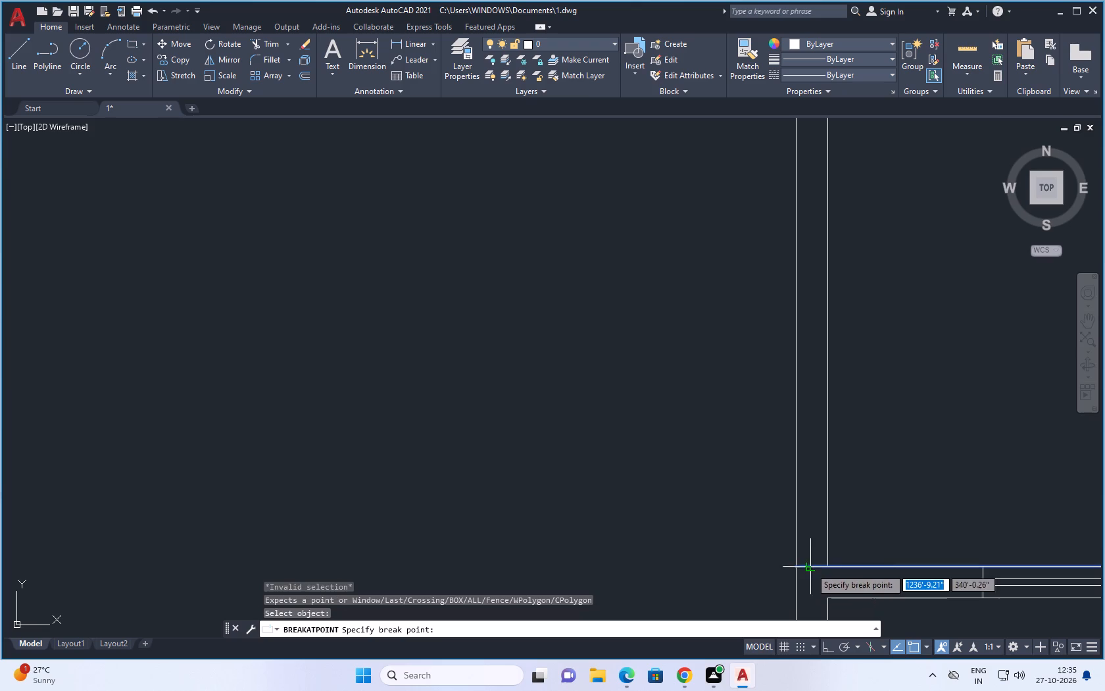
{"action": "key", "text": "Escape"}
Trim the piece of the bath wall line that crosses the lower bedroom's east wall.
{"action": "type", "text": "TR"}
{"action": "key", "text": "space"}
{"action": "left_click_drag", "start_coordinate": [820, 547], "coordinate": [814, 580]}
{"action": "key", "text": "Escape"}
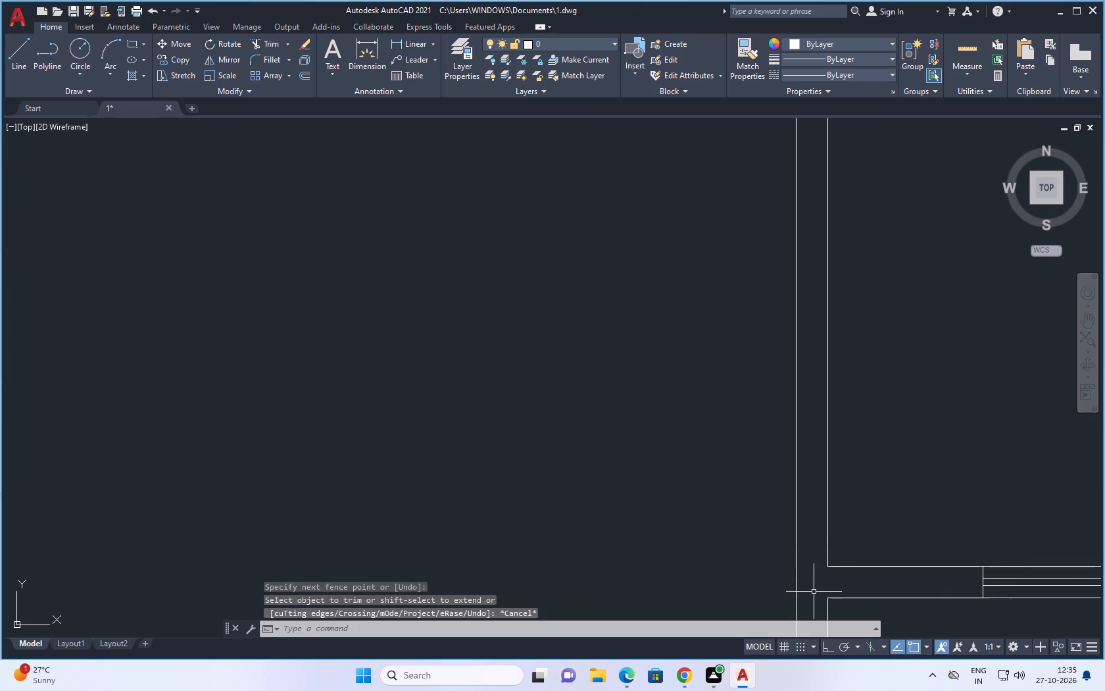
Draw a line across the lower bedroom's east wall at the midpoint of the inner wall line beside the 6'-0" open lane.
{"action": "key", "text": "l"}
{"action": "key", "text": "space"}
{"action": "scroll", "coordinate": [814, 600], "scroll_direction": "down", "scroll_amount": 2}
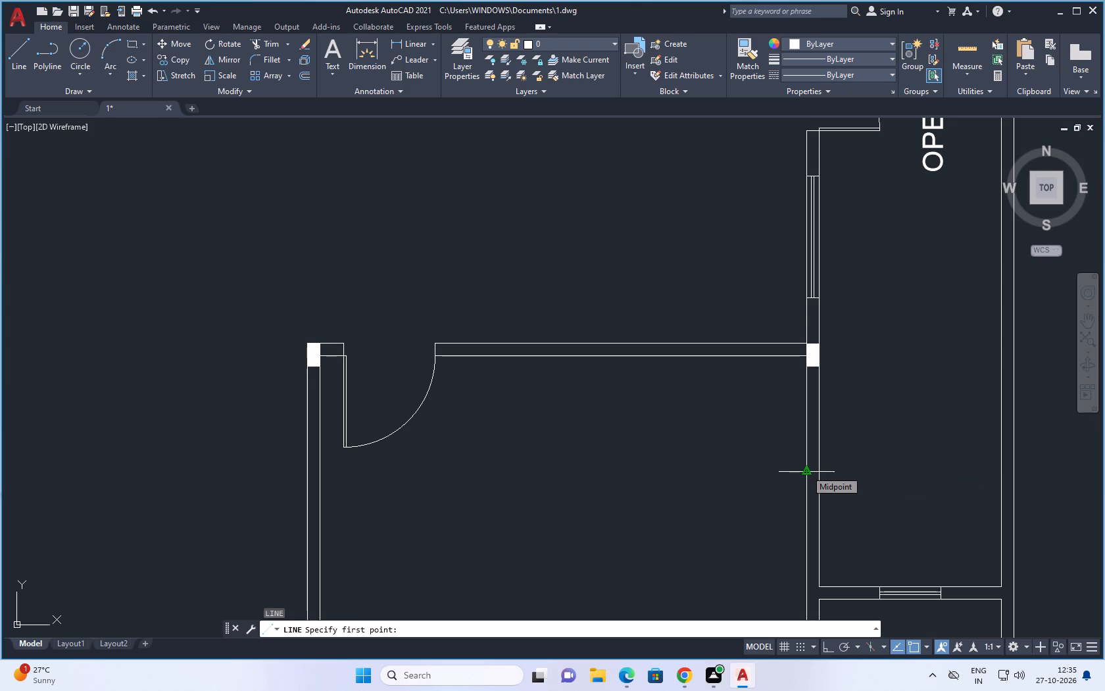
{"action": "left_click", "coordinate": [806, 470]}
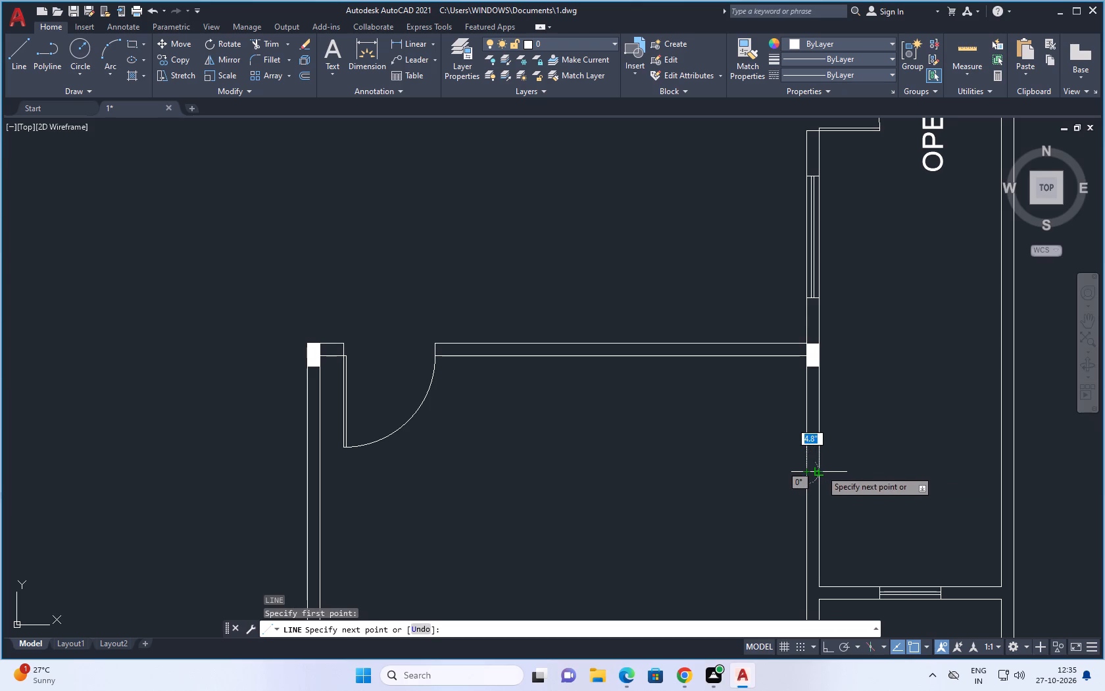
{"action": "left_click", "coordinate": [821, 470]}
{"action": "key", "text": "Escape"}
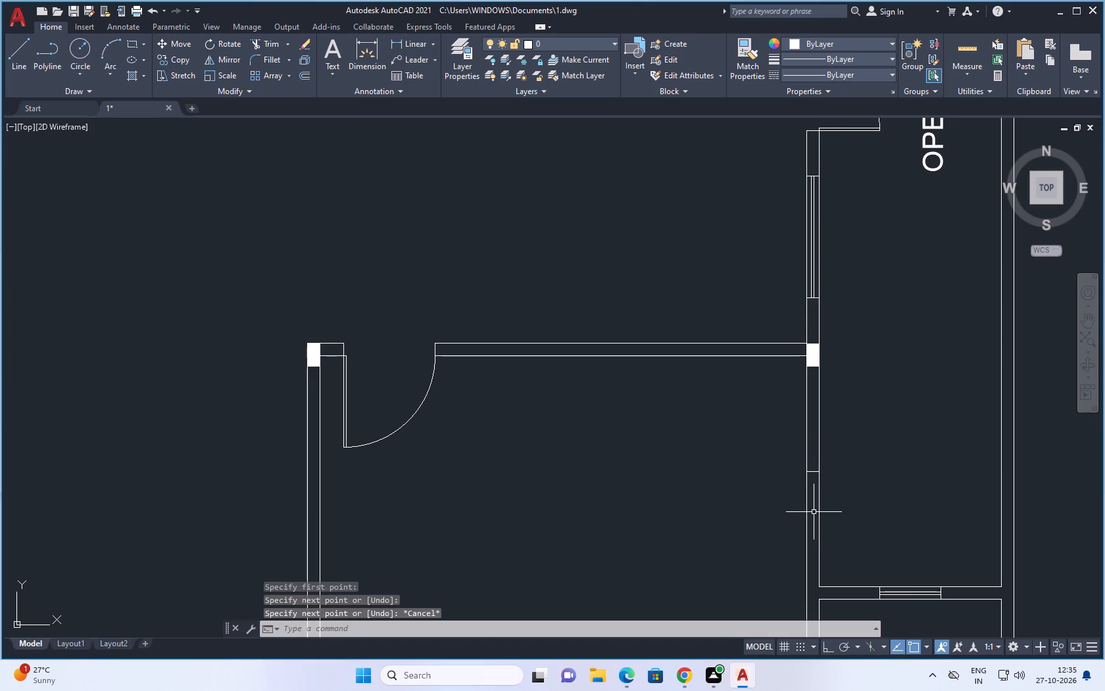
Offset the cross line in the lower bedroom's east wall 2.5' to both sides for the window edges.
{"action": "key", "text": "o"}
{"action": "key", "text": "space"}
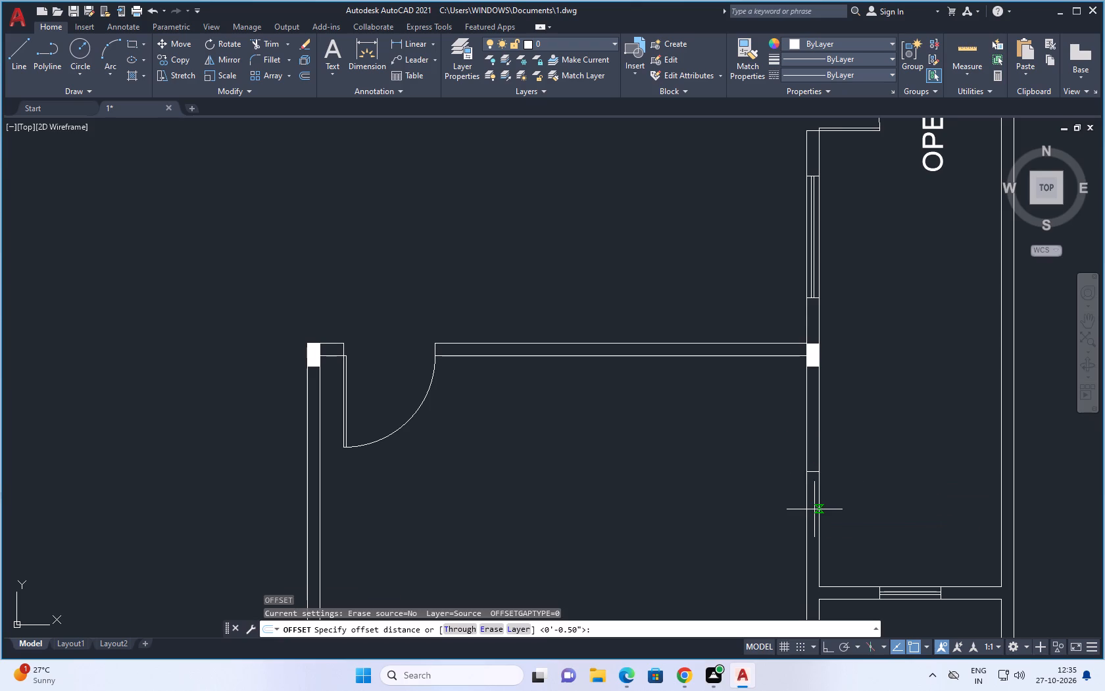
{"action": "key", "text": "2"}
{"action": "key", "text": "period"}
{"action": "type", "text": "5'"}
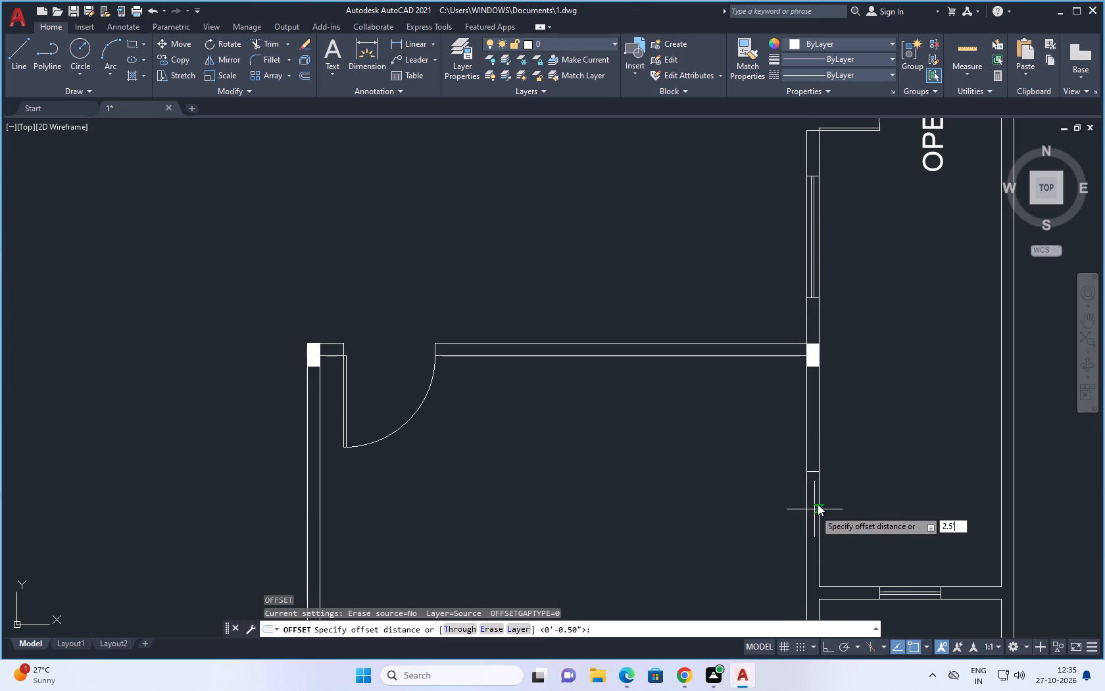
{"action": "key", "text": "space"}
{"action": "left_click", "coordinate": [814, 471]}
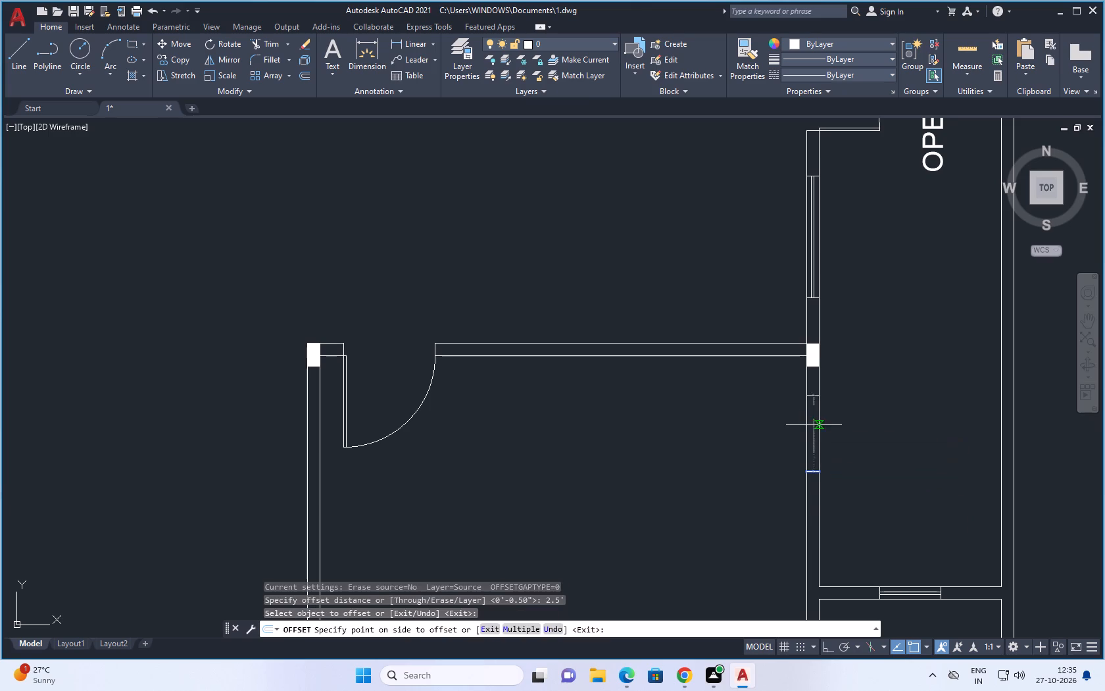
{"action": "left_click", "coordinate": [814, 425]}
{"action": "left_click", "coordinate": [814, 473]}
{"action": "left_click", "coordinate": [810, 571]}
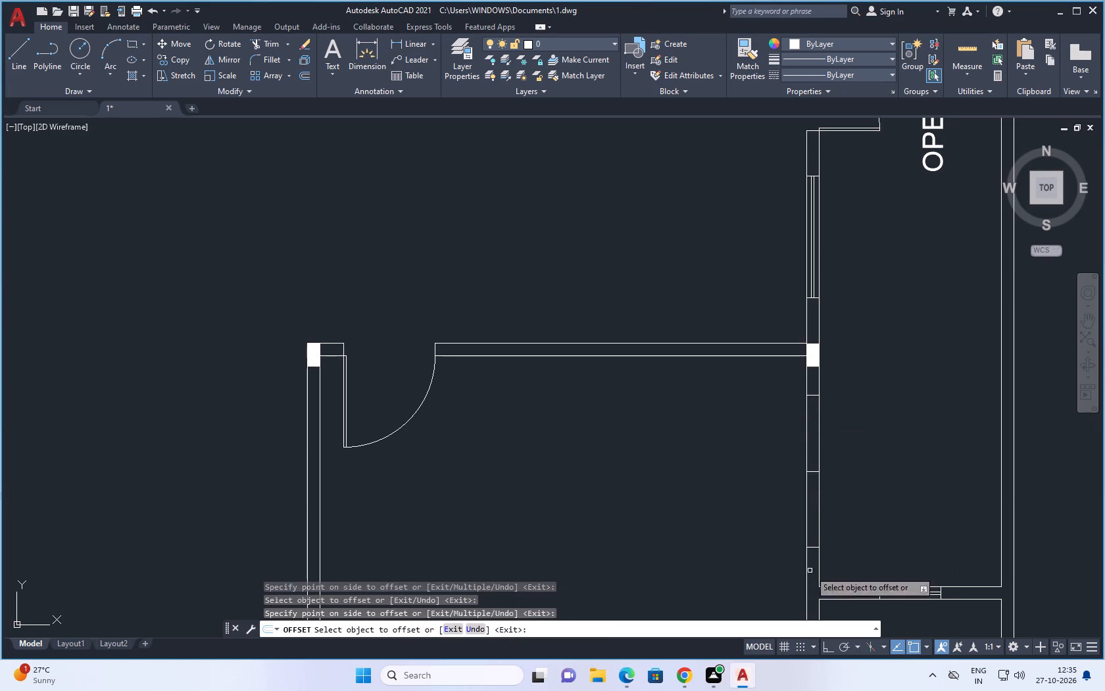
Draw a line down the middle of the lower bedroom's east wall, joining the midpoints of the two window edge lines.
{"action": "key", "text": "Escape"}
{"action": "key", "text": "Escape"}
{"action": "key", "text": "l"}
{"action": "key", "text": "space"}
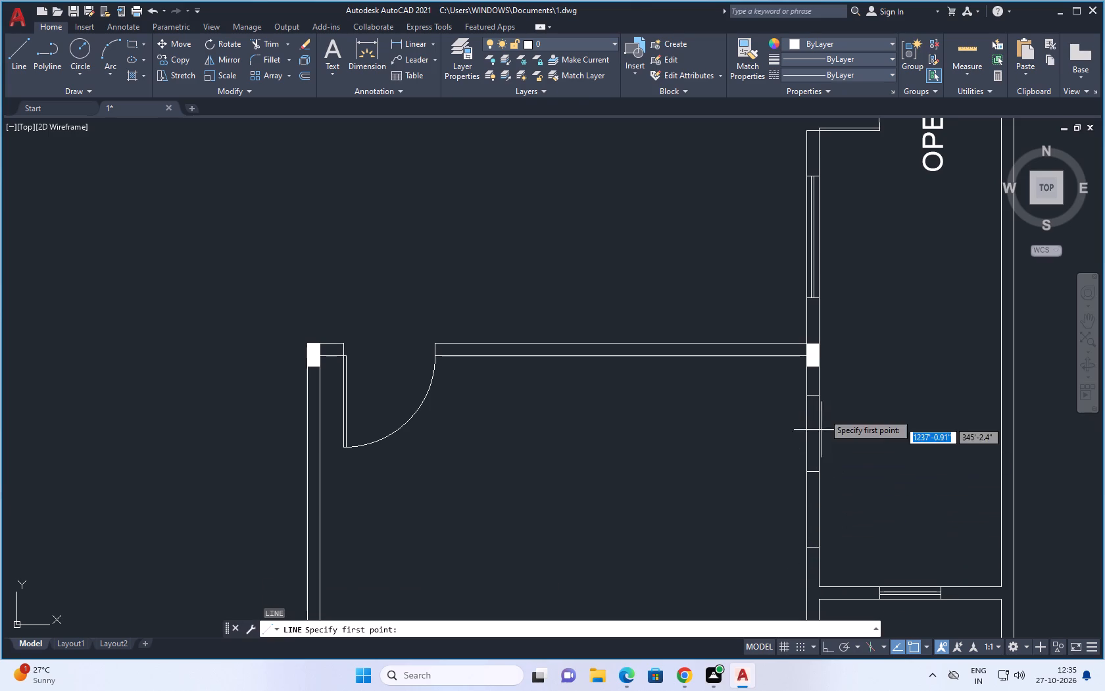
{"action": "left_click", "coordinate": [813, 395]}
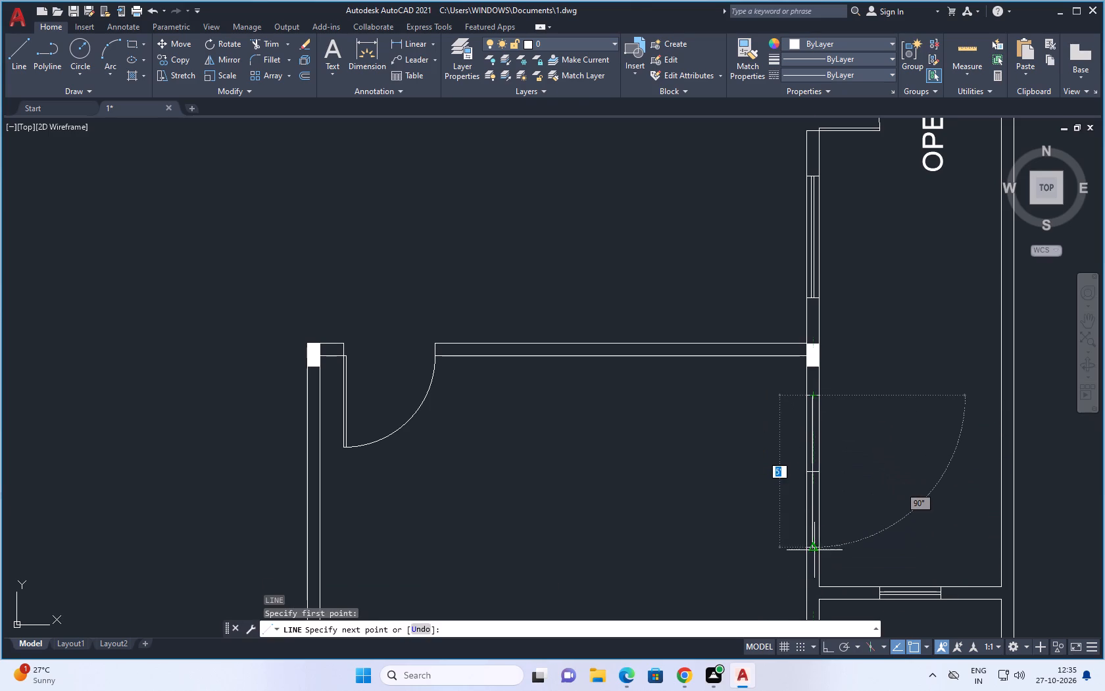
{"action": "left_click", "coordinate": [814, 552]}
{"action": "key", "text": "Escape"}
Offset the window's centre line in the lower bedroom's east wall 0.5" to both sides.
{"action": "key", "text": "o"}
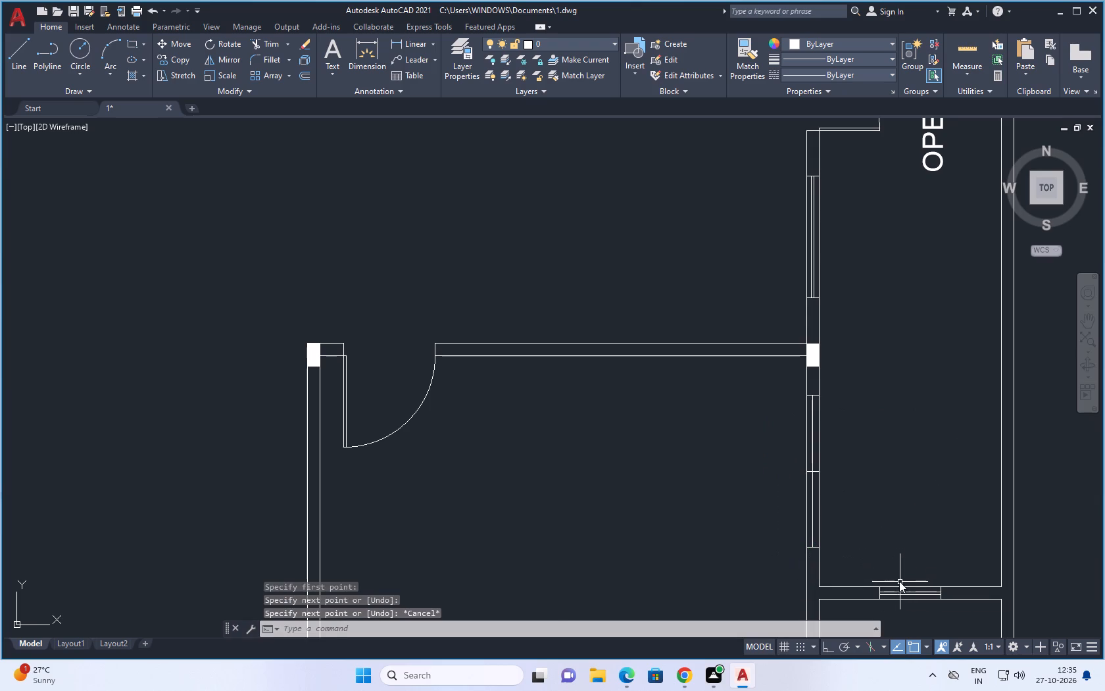
{"action": "key", "text": "space"}
{"action": "type", "text": "."}
{"action": "key", "text": "5"}
{"action": "key", "text": "space"}
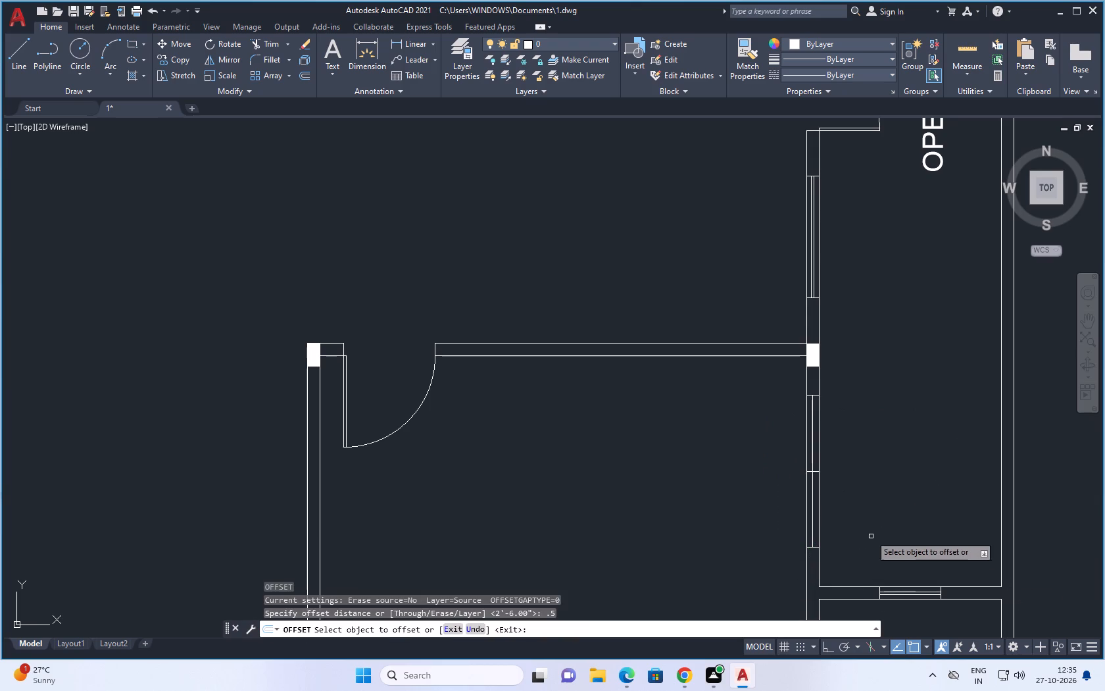
{"action": "left_click", "coordinate": [812, 485]}
{"action": "left_click", "coordinate": [803, 488]}
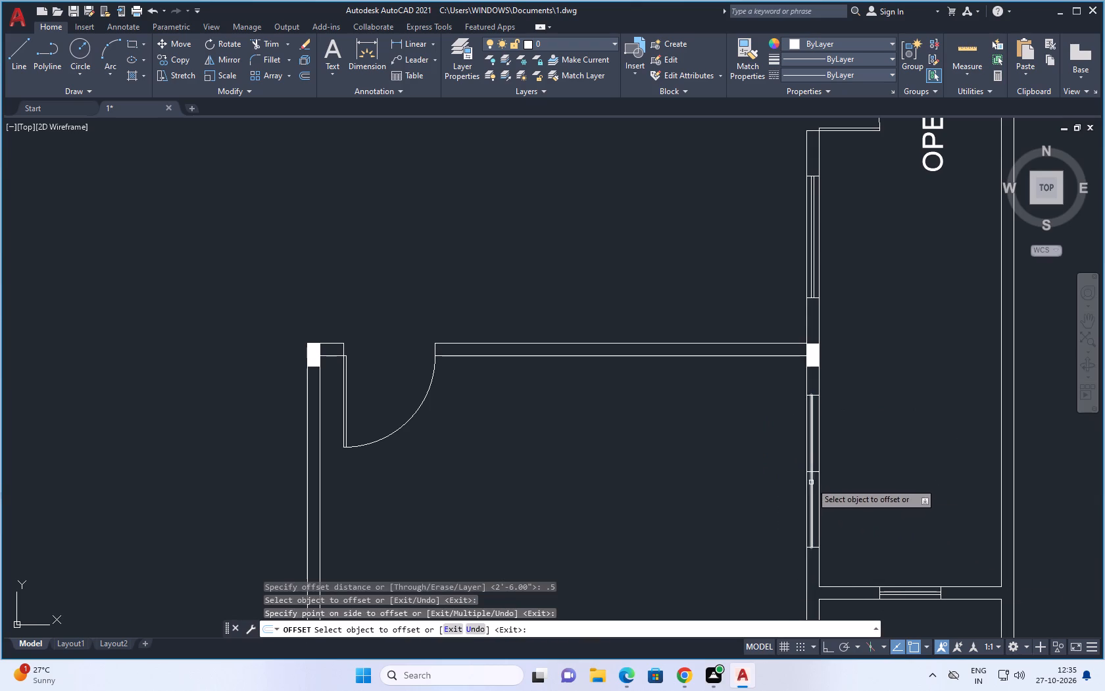
{"action": "scroll", "coordinate": [812, 482], "scroll_direction": "up", "scroll_amount": 3}
{"action": "left_click", "coordinate": [802, 491]}
{"action": "left_click", "coordinate": [825, 482]}
{"action": "key", "text": "Escape"}
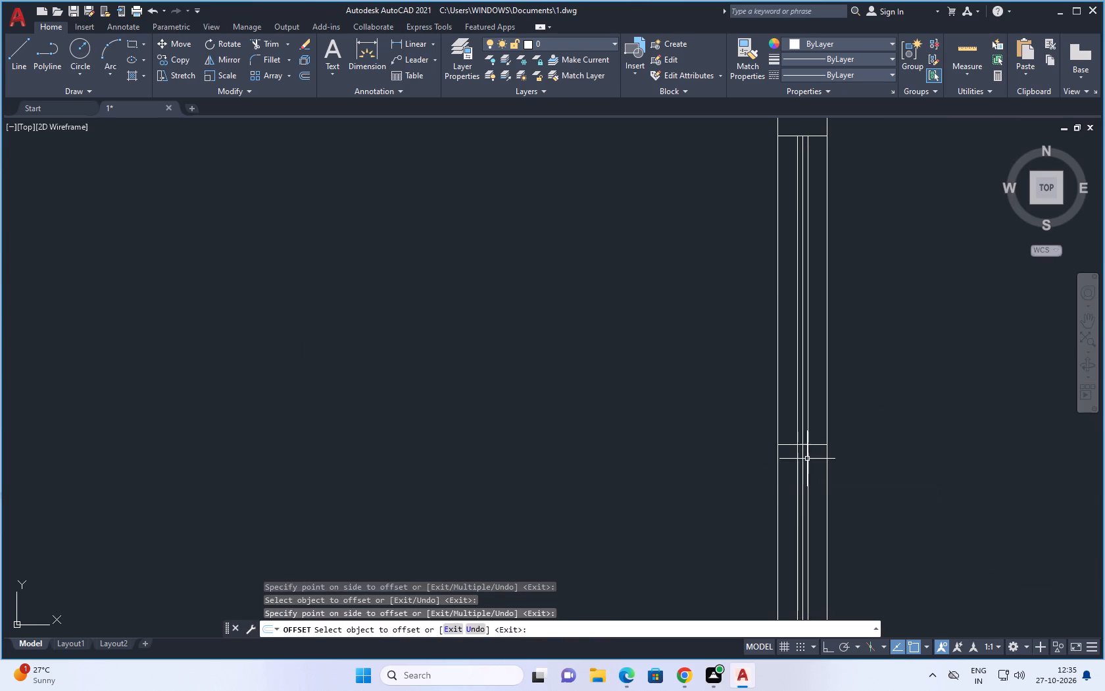
Delete the middle cross line and the original centre line inside the lower bedroom's east window.
{"action": "left_click", "coordinate": [787, 446]}
{"action": "key", "text": "Delete"}
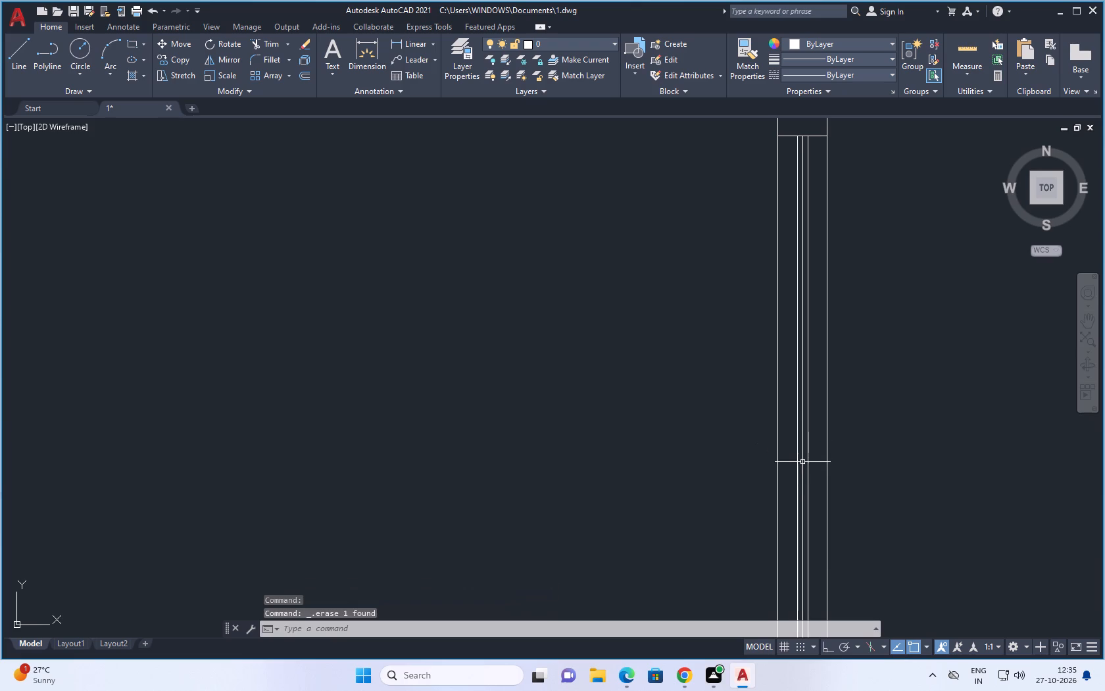
{"action": "left_click", "coordinate": [803, 463]}
{"action": "key", "text": "Delete"}
Compare the redrawn plan with the reference ground floor plan to find what is still missing.
{"action": "scroll", "coordinate": [858, 460], "scroll_direction": "down", "scroll_amount": 4}
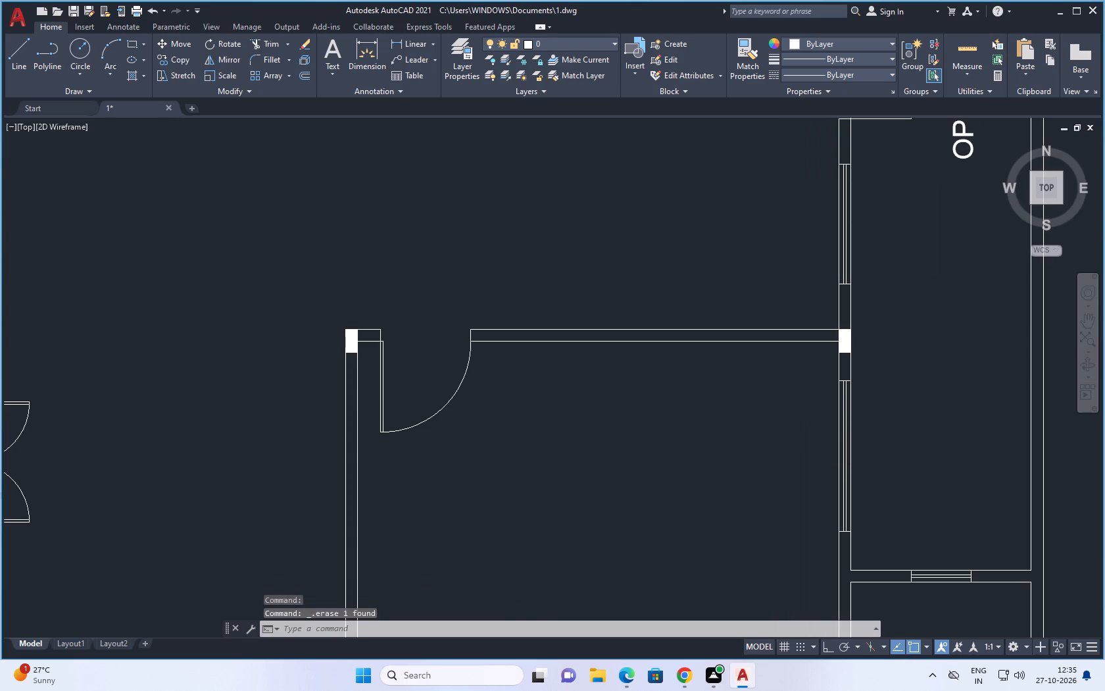
{"action": "scroll", "coordinate": [859, 463], "scroll_direction": "down", "scroll_amount": 2}
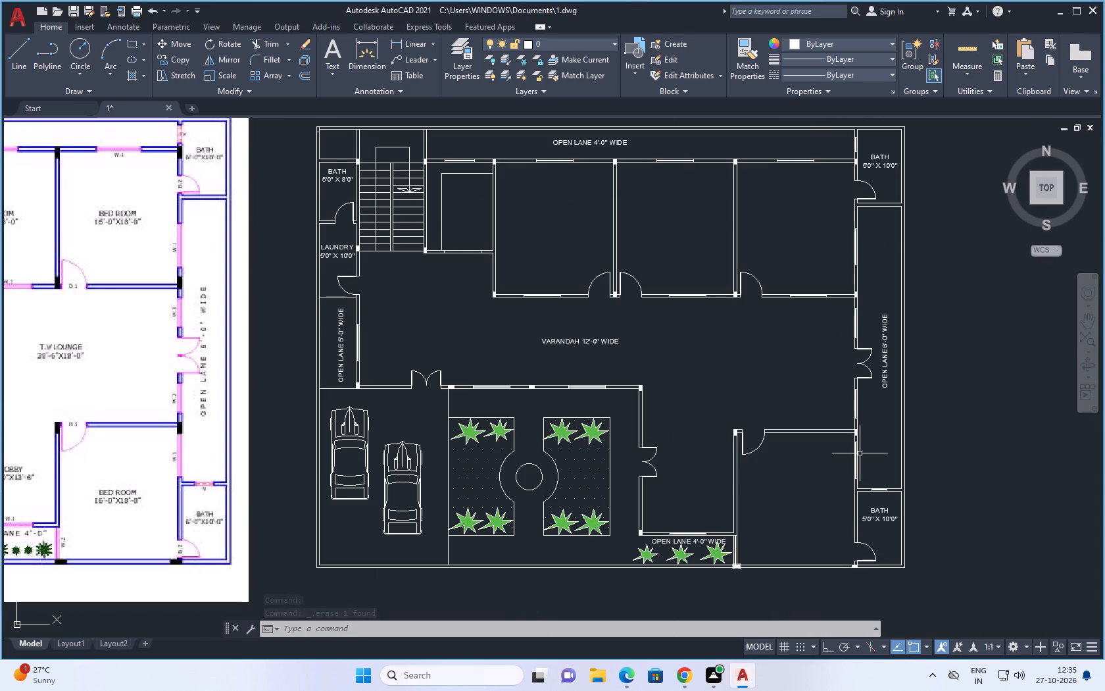
{"action": "scroll", "coordinate": [860, 453], "scroll_direction": "down", "scroll_amount": 1}
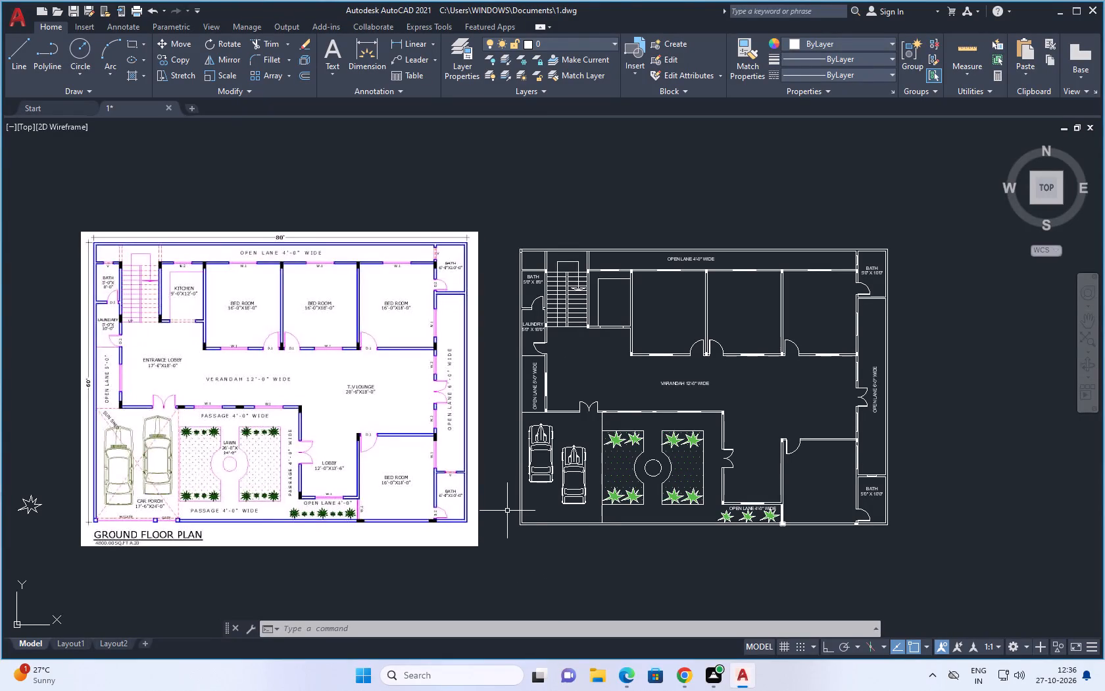
{"action": "scroll", "coordinate": [510, 507], "scroll_direction": "up", "scroll_amount": 2}
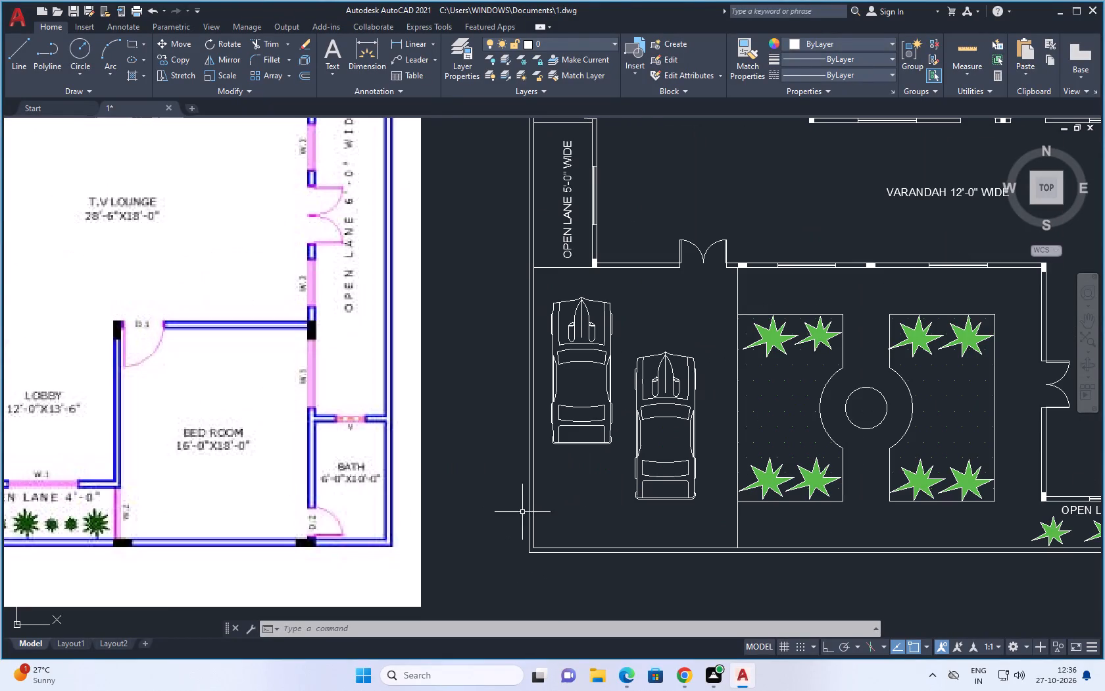
{"action": "scroll", "coordinate": [563, 526], "scroll_direction": "down", "scroll_amount": 2}
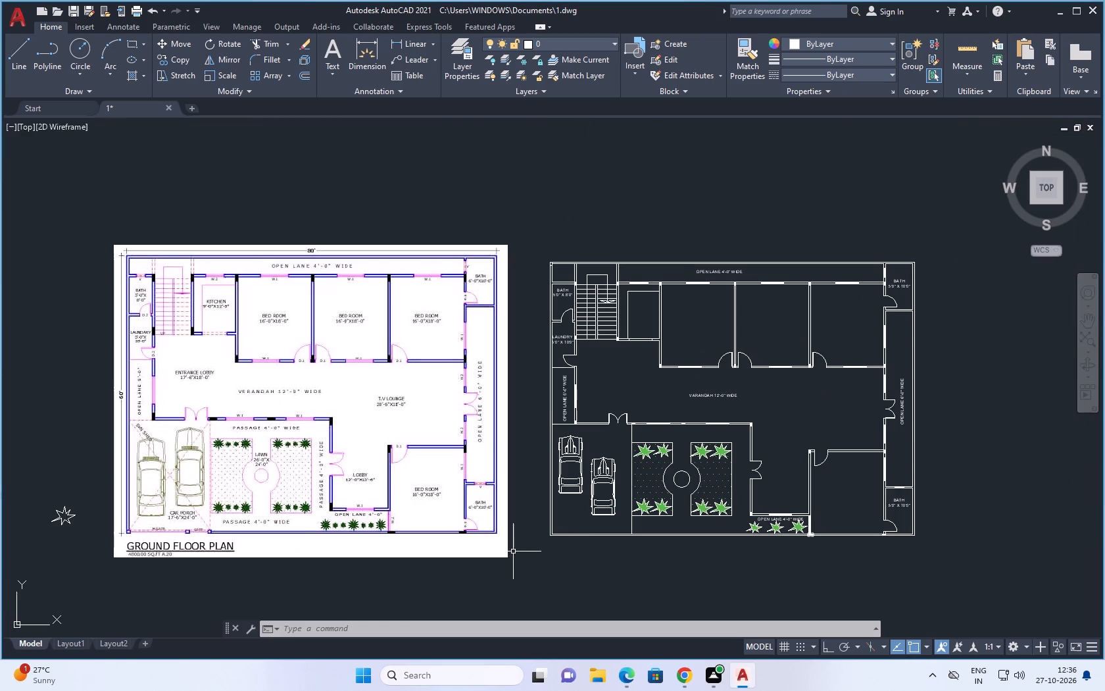
Draw a 5" x 5" square with orthogonal lines in the empty area just below the redrawn plan's car porch corner.
{"action": "type", "text": "L"}
{"action": "key", "text": "space"}
{"action": "left_click", "coordinate": [552, 578]}
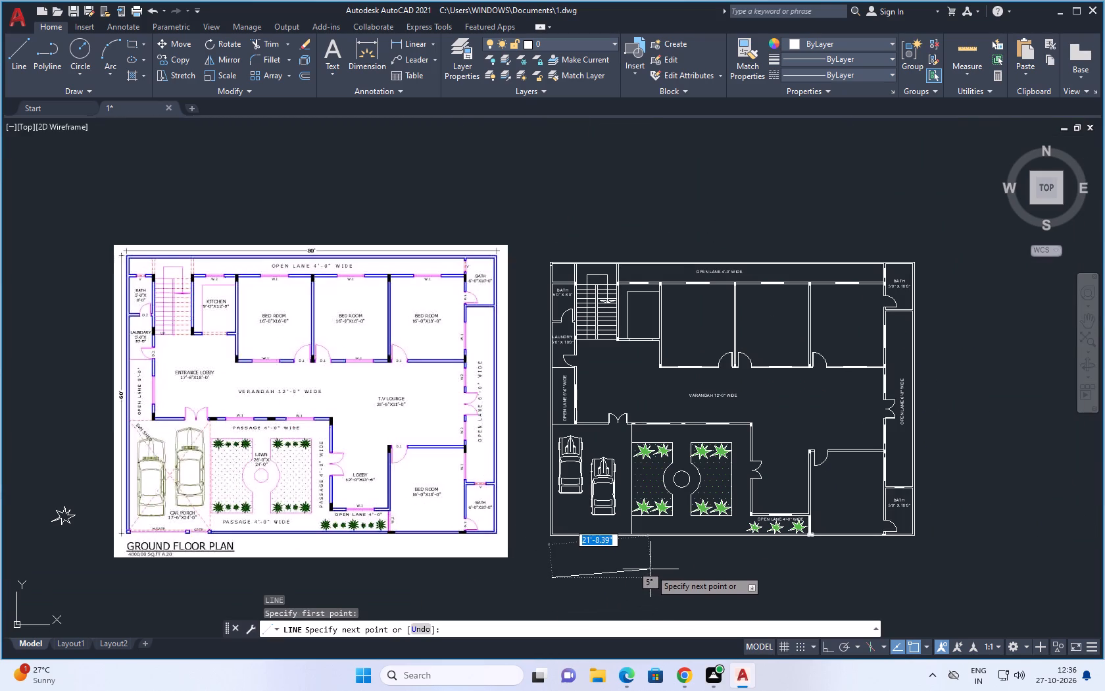
{"action": "key", "text": "F8"}
{"action": "key", "text": "5"}
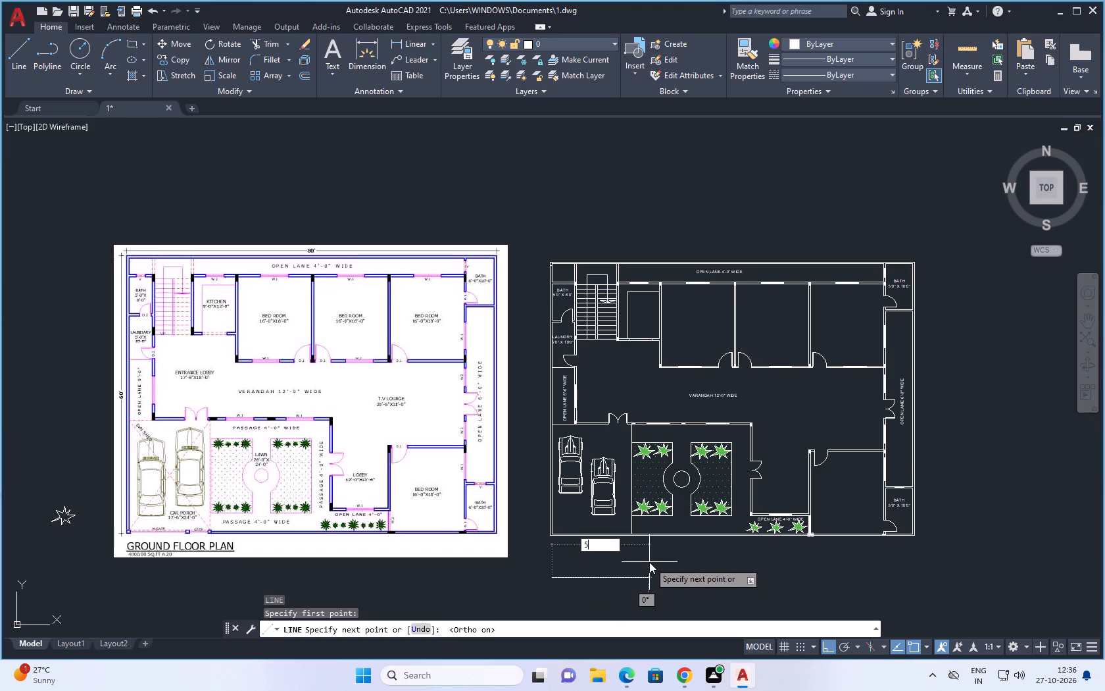
{"action": "key", "text": "Return"}
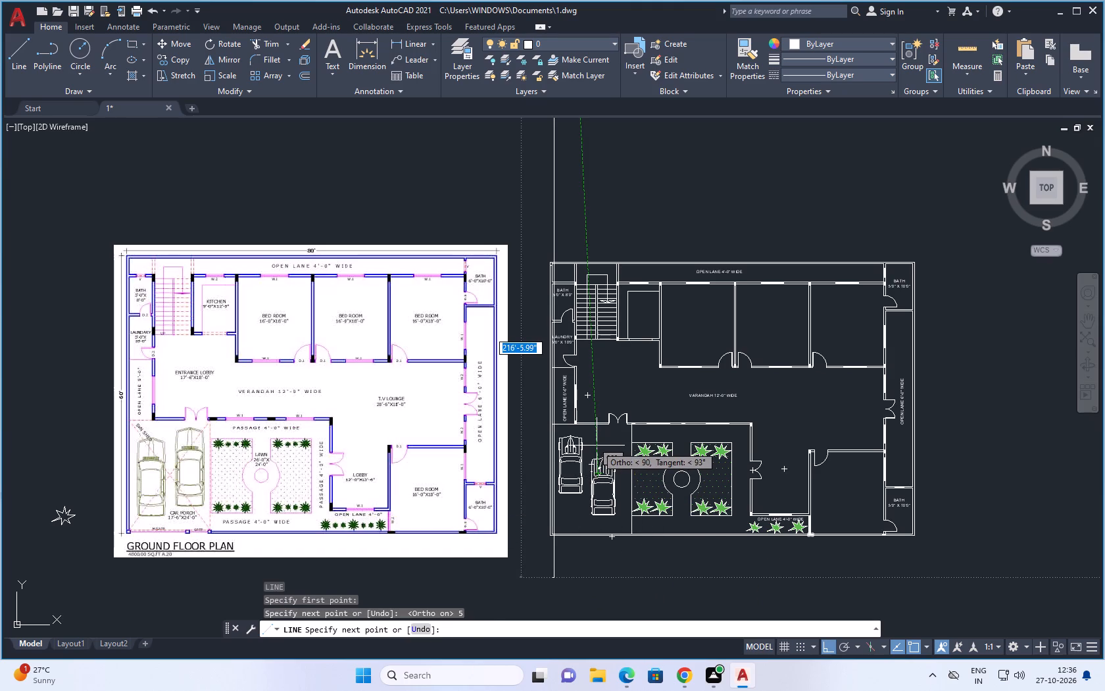
{"action": "key", "text": "5"}
{"action": "key", "text": "Return"}
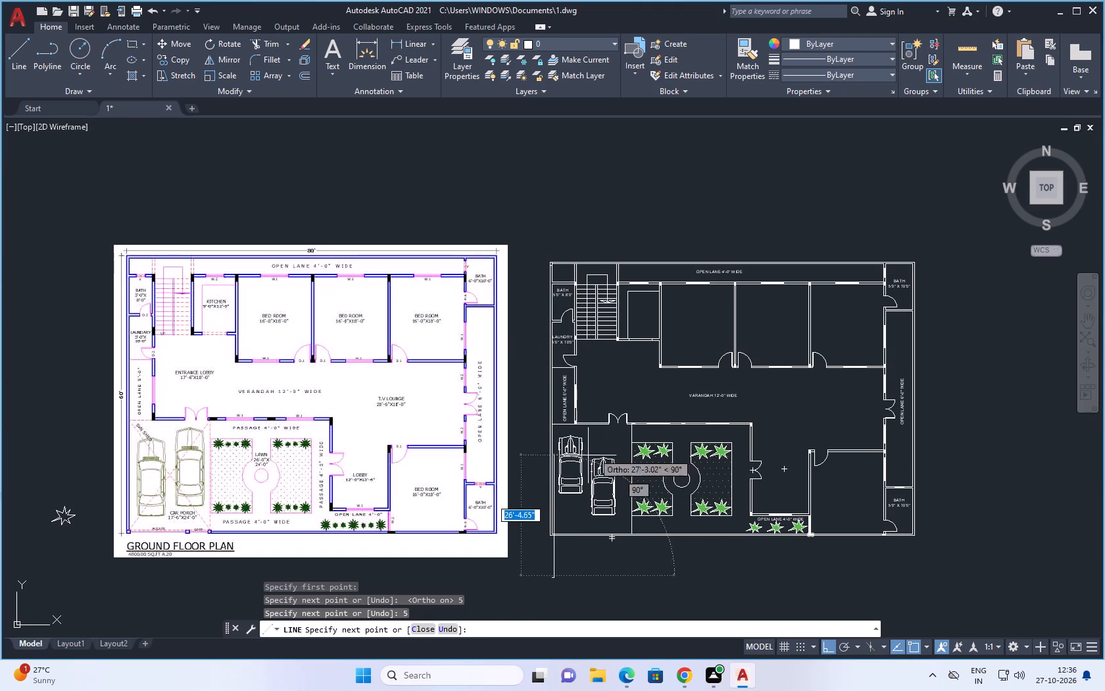
{"action": "key", "text": "5"}
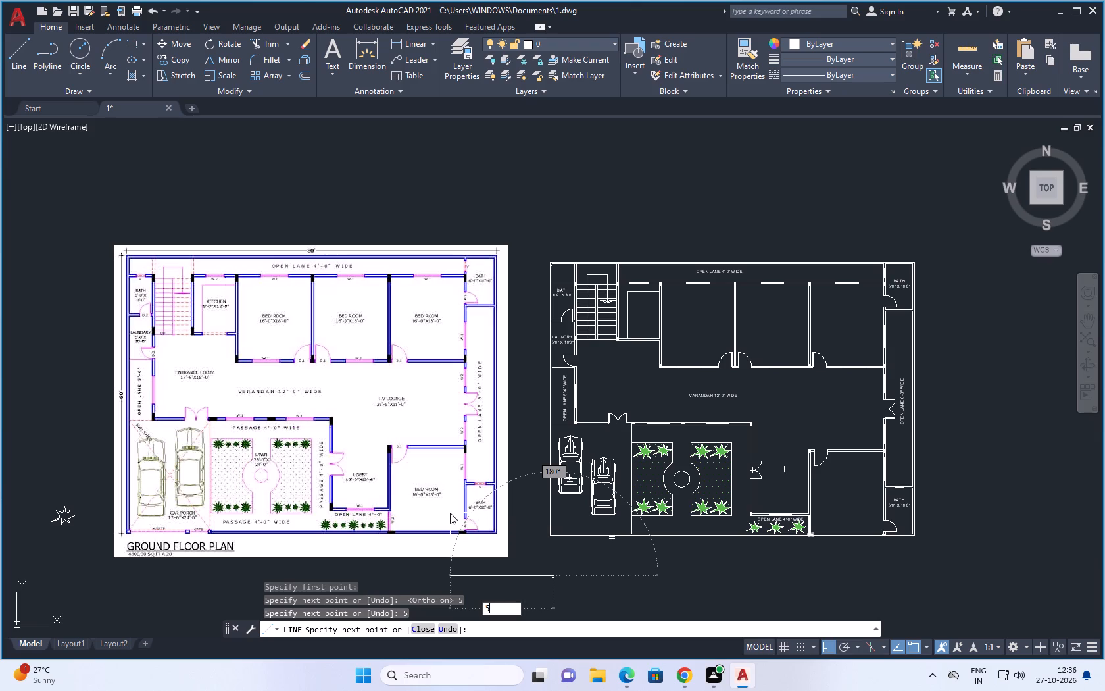
{"action": "key", "text": "Return"}
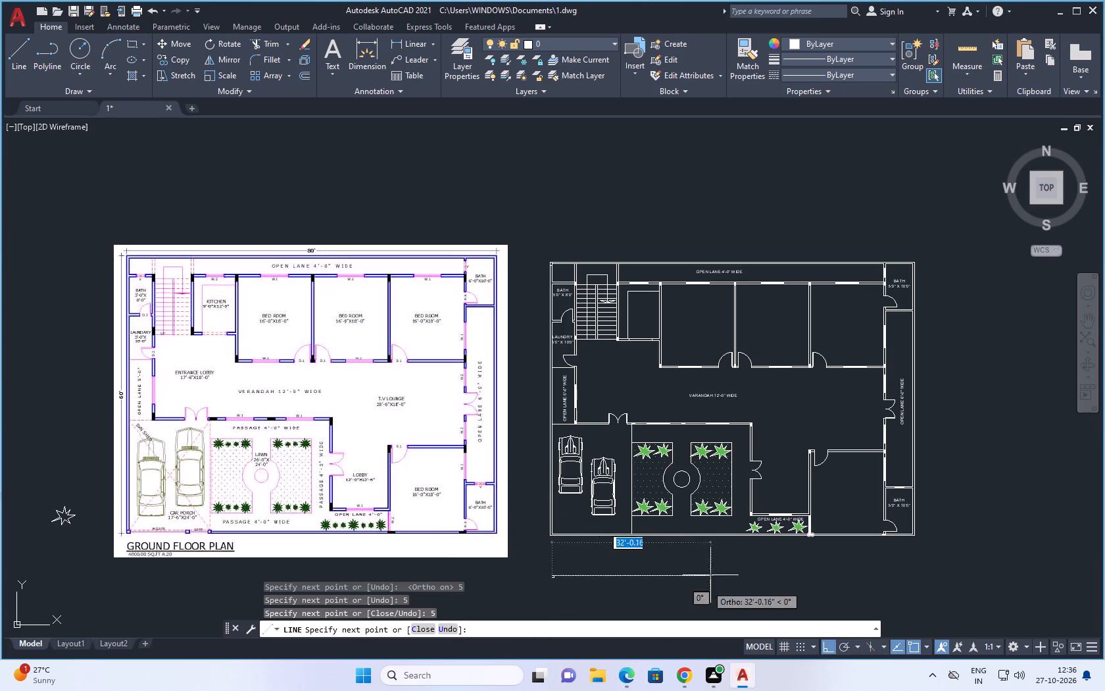
{"action": "scroll", "coordinate": [552, 588], "scroll_direction": "up", "scroll_amount": 7}
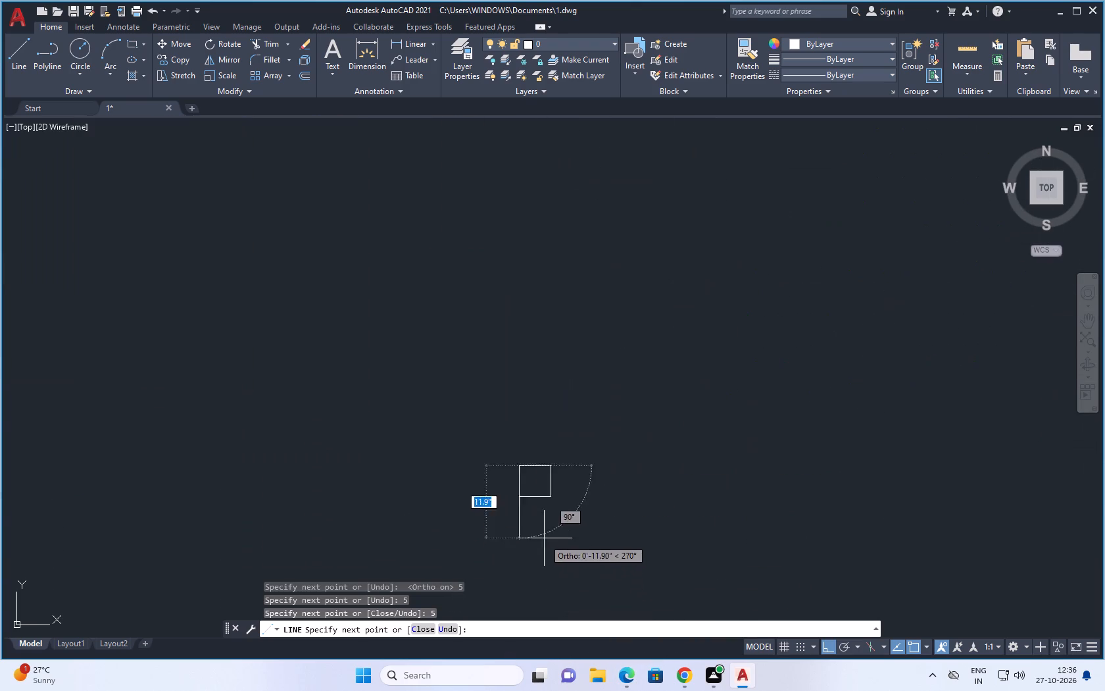
{"action": "scroll", "coordinate": [544, 538], "scroll_direction": "up", "scroll_amount": 1}
{"action": "left_click", "coordinate": [503, 473]}
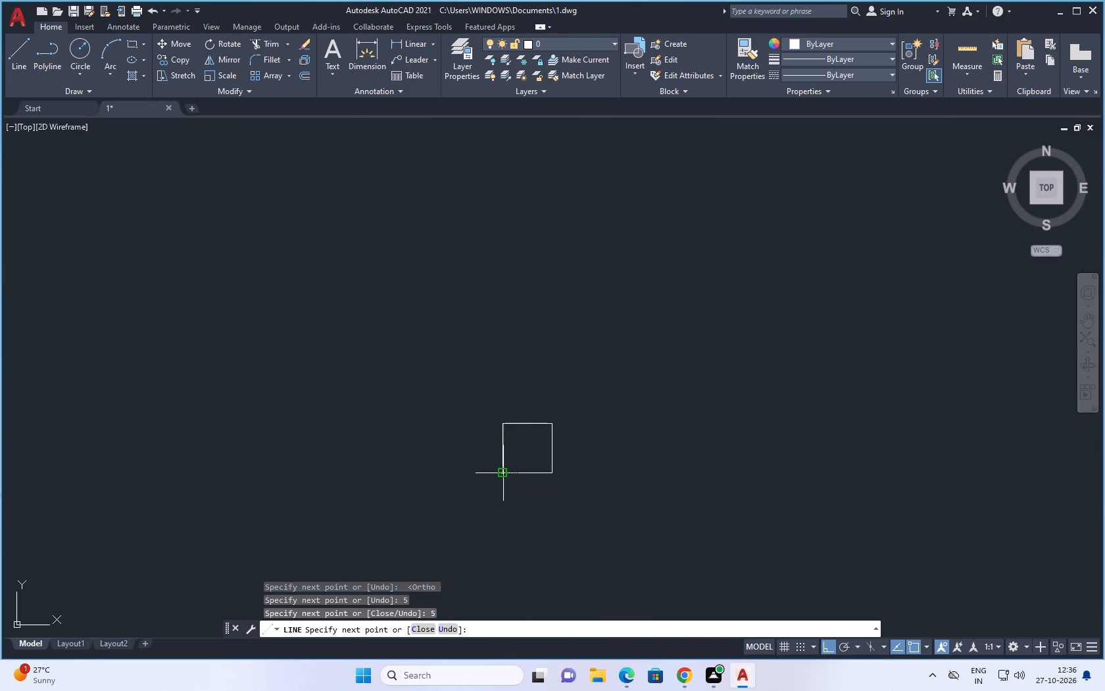
{"action": "key", "text": "Escape"}
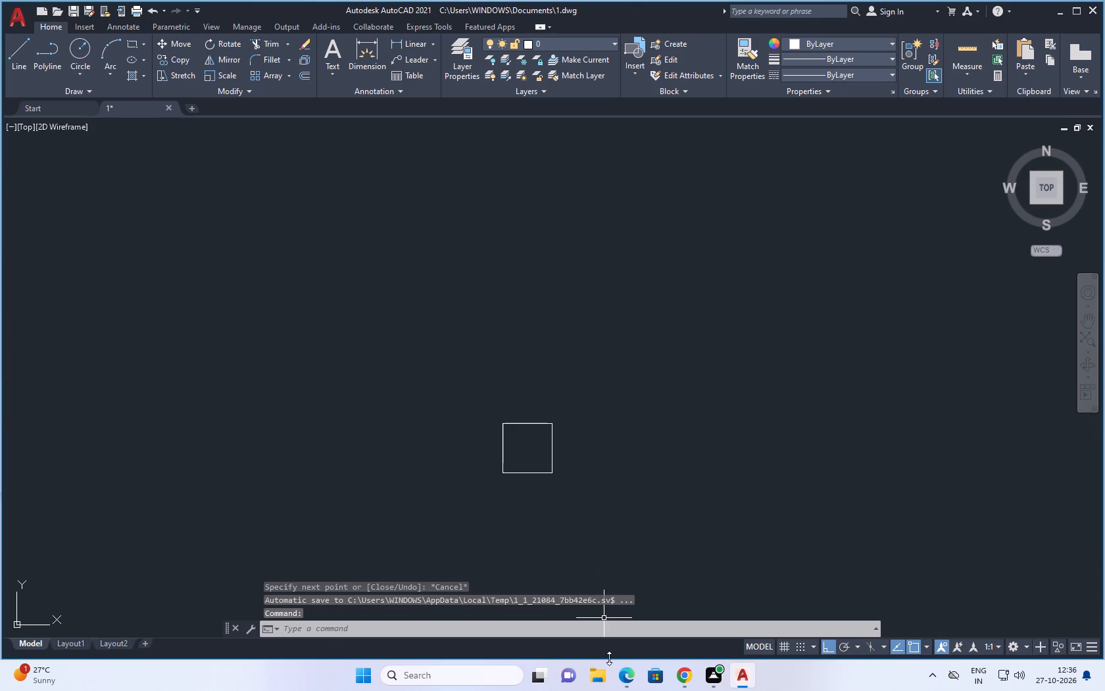
Offset all four sides of the small square 0.5" outward.
{"action": "key", "text": "o"}
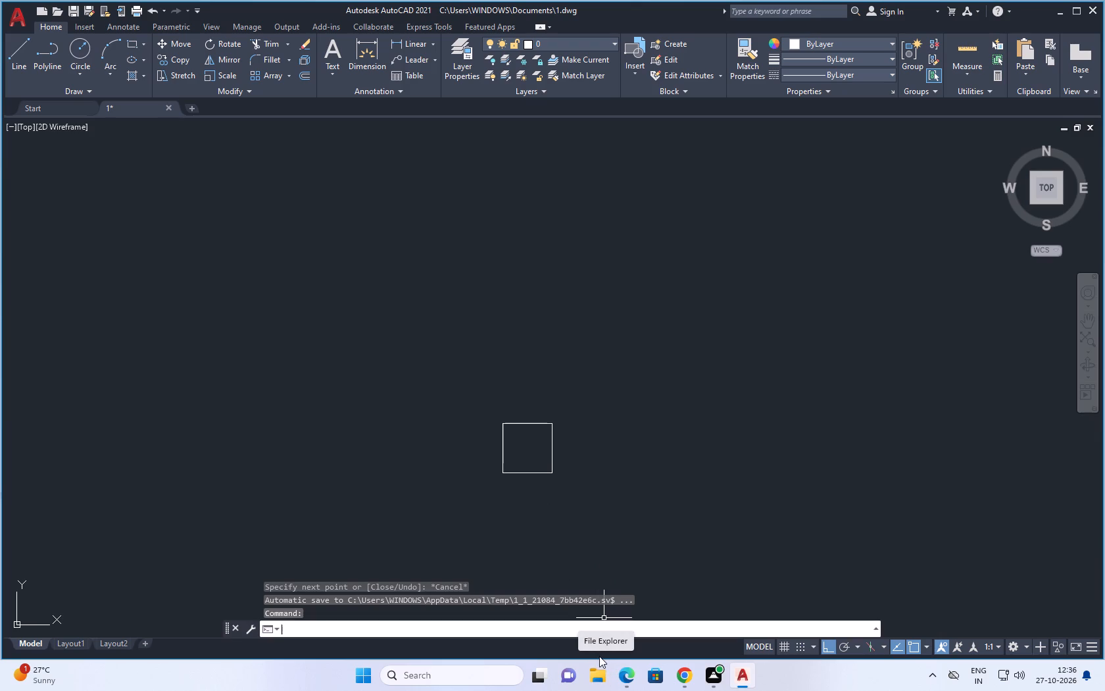
{"action": "key", "text": "space"}
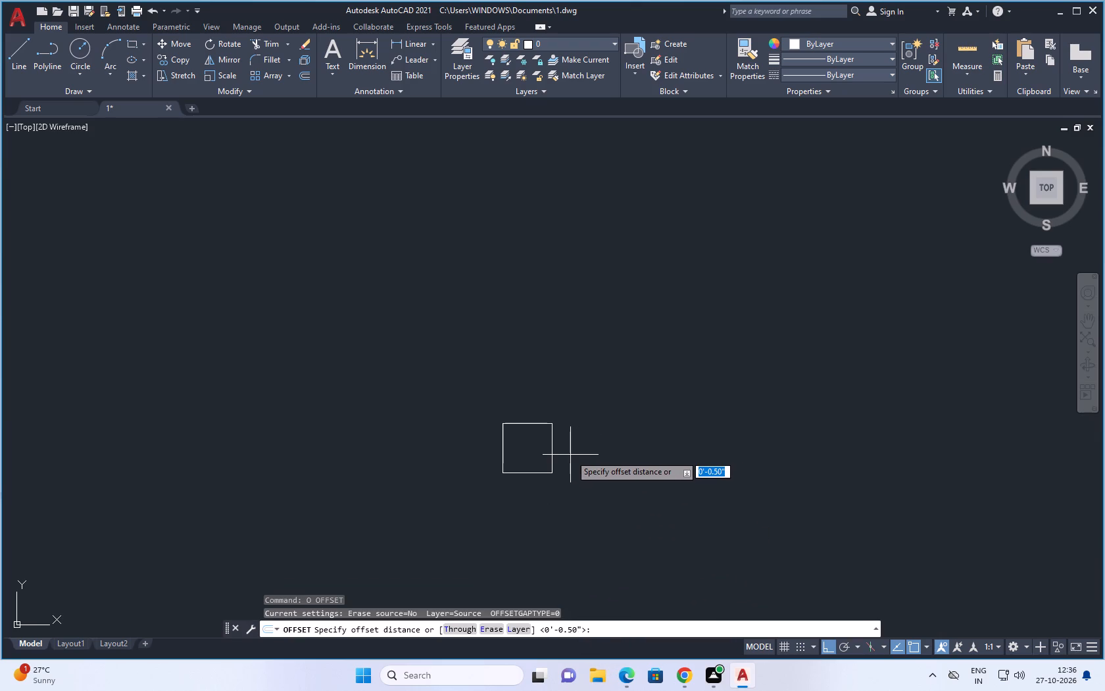
{"action": "key", "text": "period"}
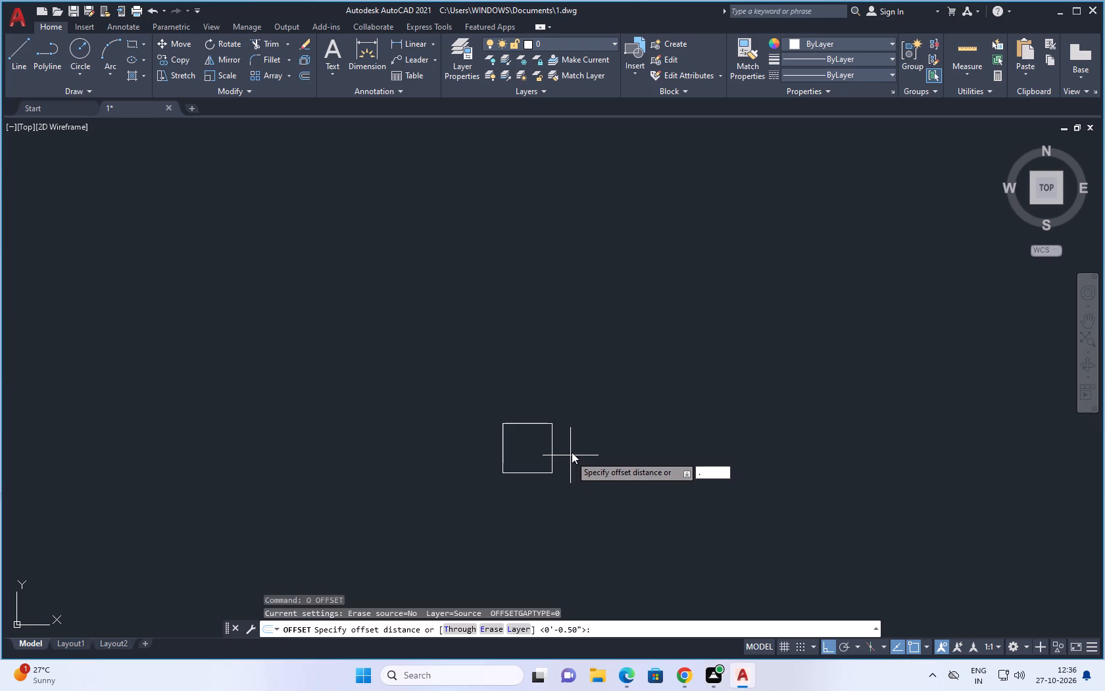
{"action": "type", "text": "5"}
{"action": "key", "text": "space"}
{"action": "left_click", "coordinate": [545, 423]}
{"action": "left_click", "coordinate": [556, 400]}
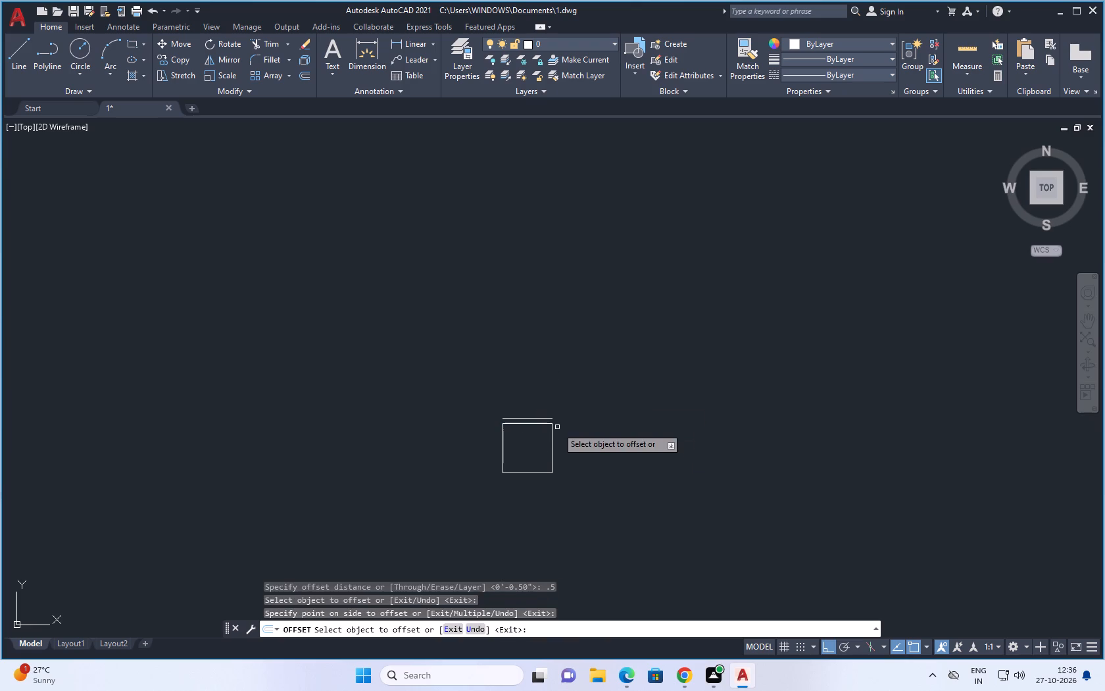
{"action": "left_click", "coordinate": [552, 441]}
{"action": "left_click", "coordinate": [561, 443]}
{"action": "left_click", "coordinate": [535, 473]}
{"action": "left_click", "coordinate": [525, 500]}
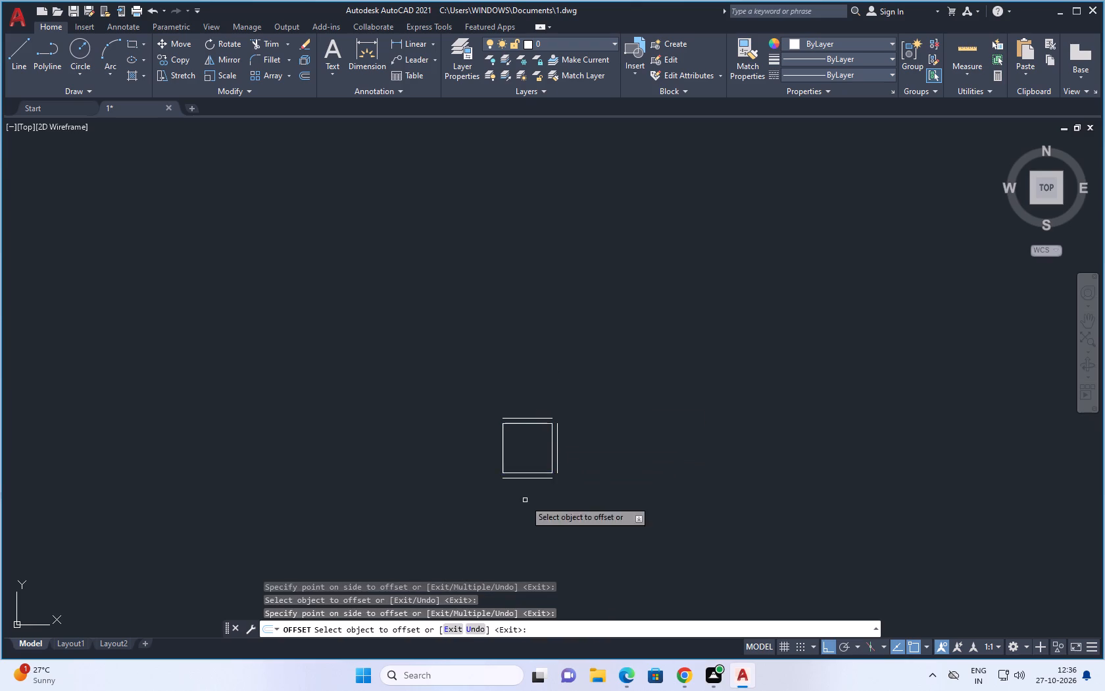
{"action": "left_click_drag", "start_coordinate": [503, 444], "coordinate": [496, 449]}
{"action": "left_click", "coordinate": [455, 472]}
{"action": "key", "text": "Escape"}
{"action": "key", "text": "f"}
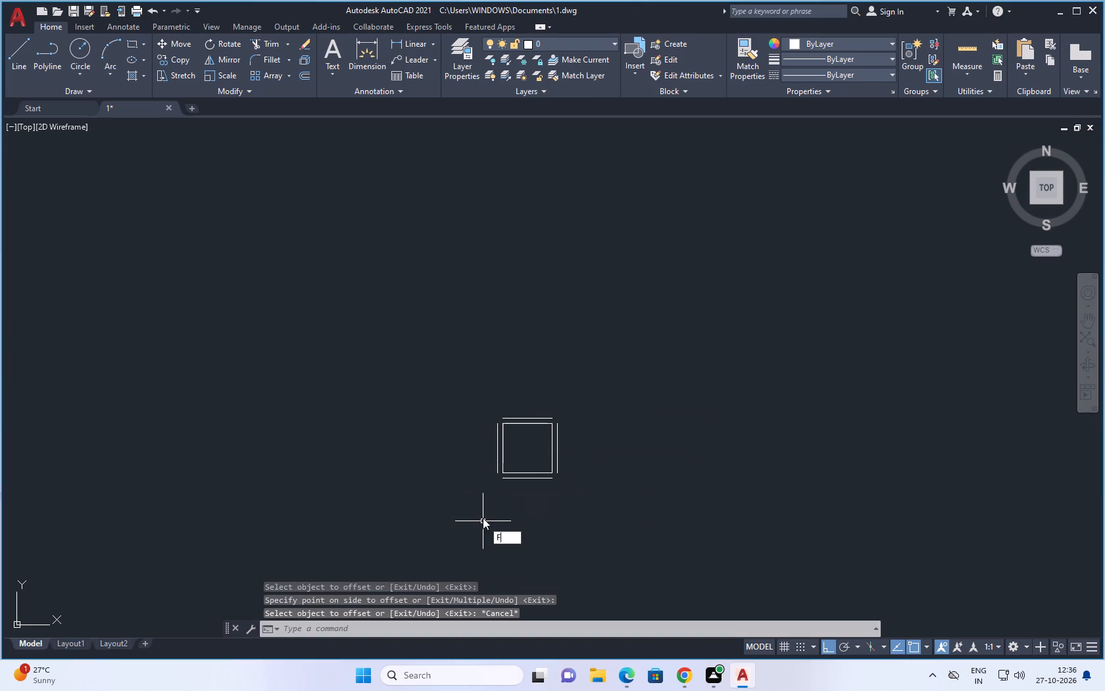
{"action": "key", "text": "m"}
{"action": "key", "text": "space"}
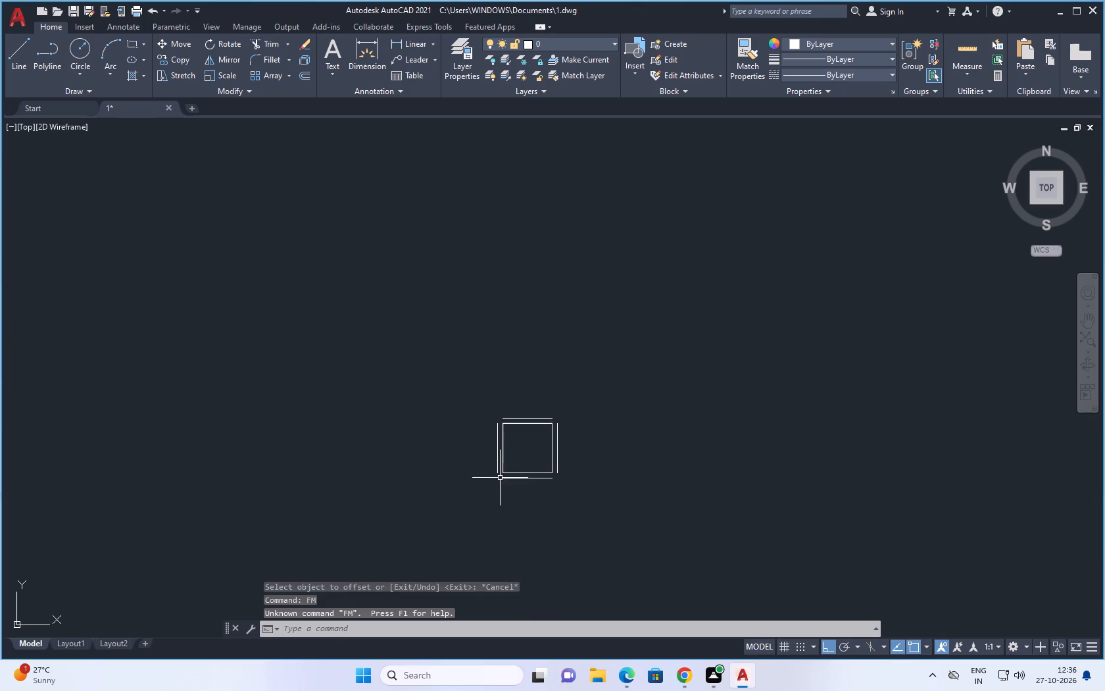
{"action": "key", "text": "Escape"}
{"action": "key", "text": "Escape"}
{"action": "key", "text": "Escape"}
Join the four outer offset lines into closed sharp corners around the square using Fillet with the Multiple option.
{"action": "type", "text": "F M"}
{"action": "key", "text": "space"}
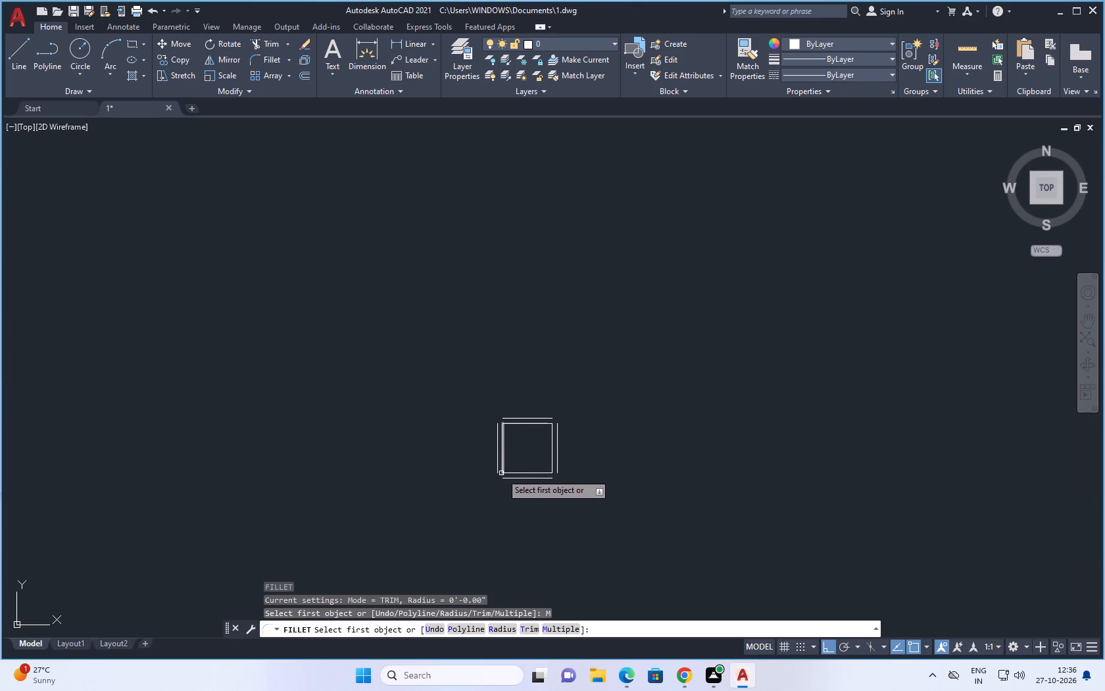
{"action": "left_click", "coordinate": [497, 468]}
{"action": "left_click", "coordinate": [506, 479]}
{"action": "left_click", "coordinate": [507, 478]}
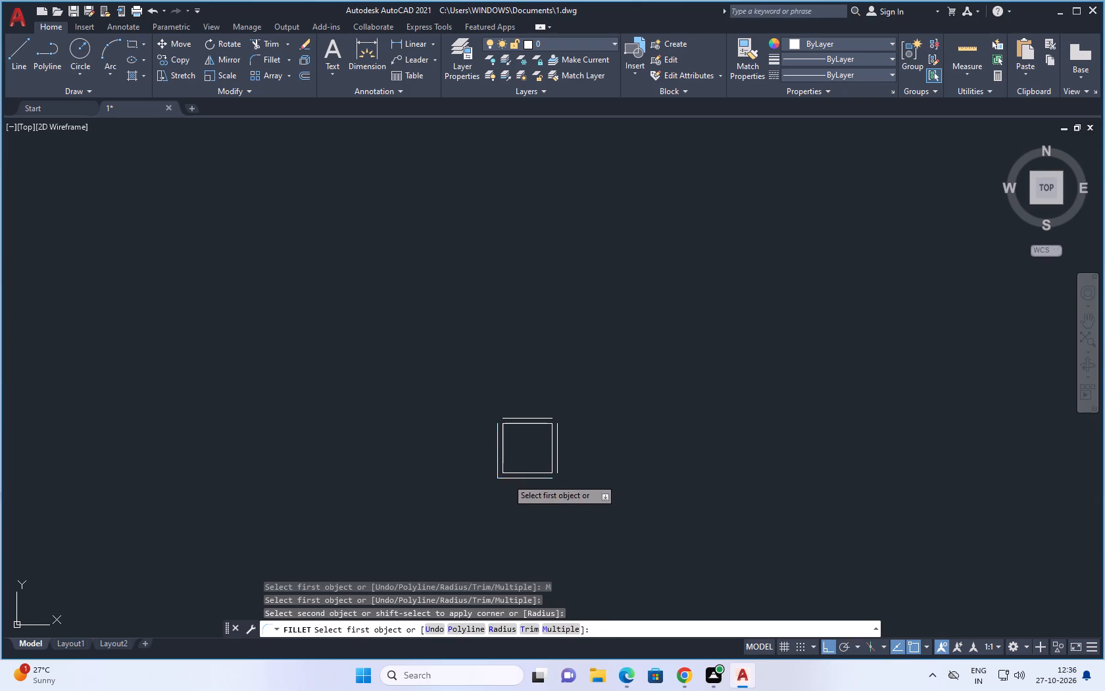
{"action": "left_click", "coordinate": [556, 454]}
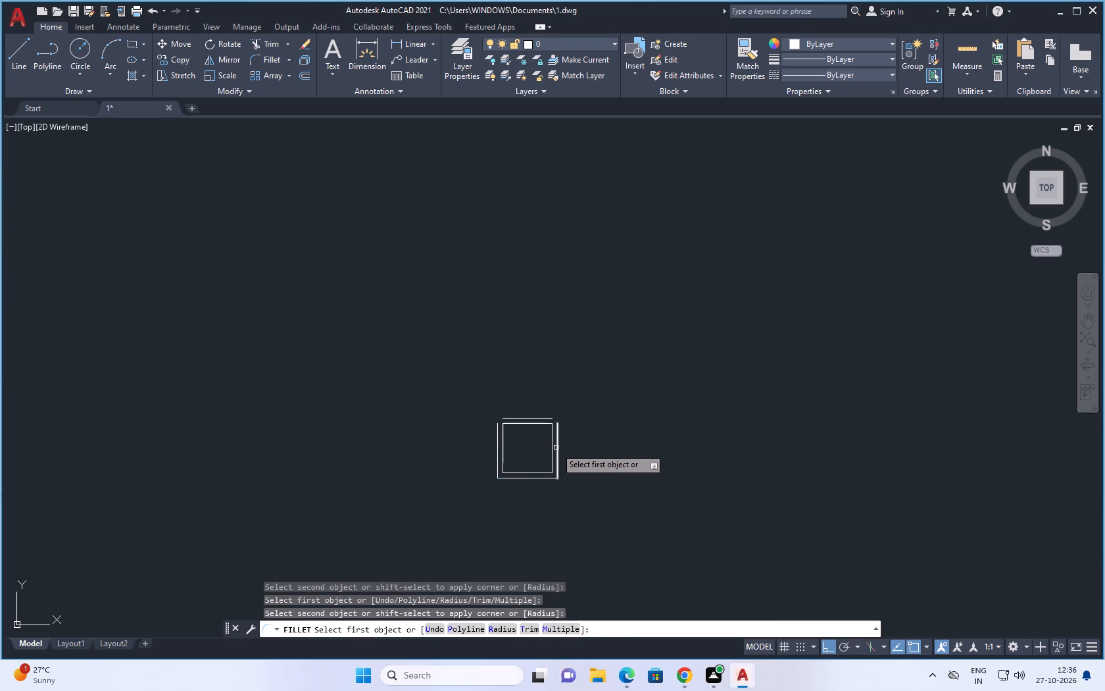
{"action": "left_click", "coordinate": [556, 448]}
{"action": "left_click", "coordinate": [539, 419]}
{"action": "left_click", "coordinate": [526, 419]}
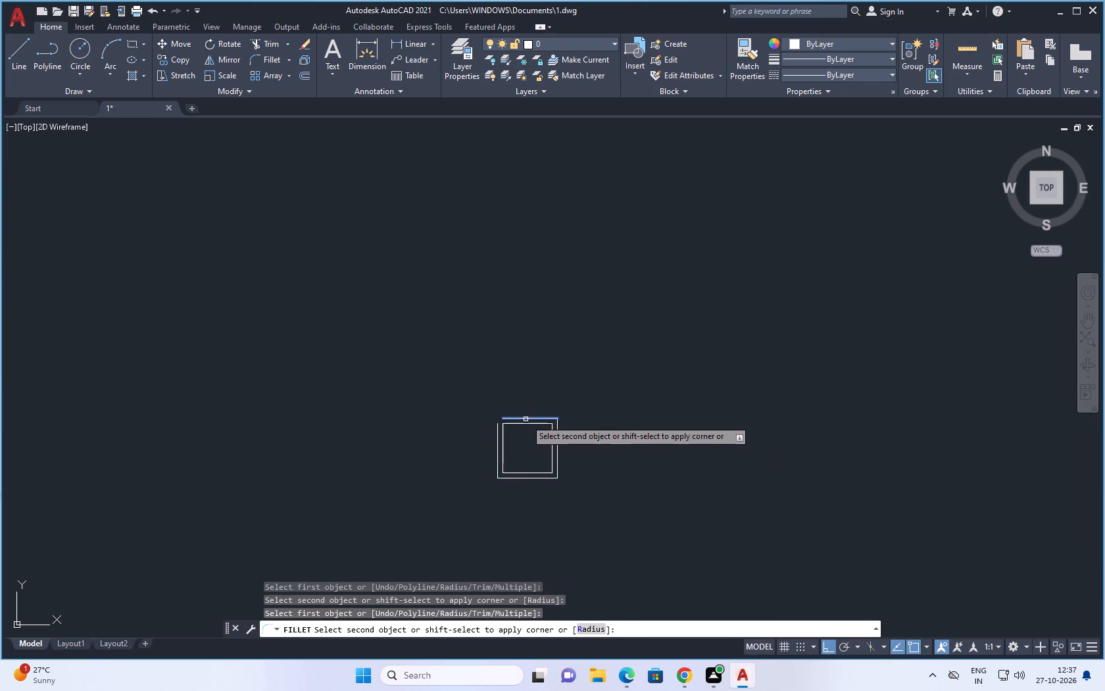
{"action": "left_click", "coordinate": [498, 426]}
{"action": "key", "text": "space"}
Group all the lines of the double square into one object.
{"action": "left_click_drag", "start_coordinate": [479, 395], "coordinate": [460, 435]}
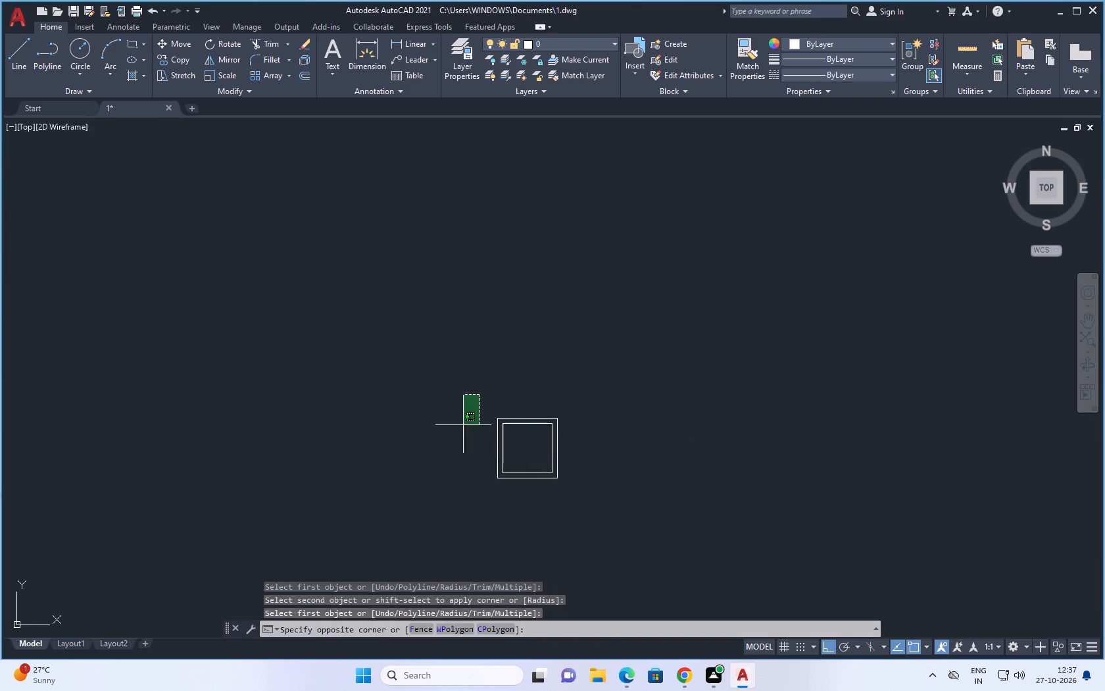
{"action": "left_click_drag", "start_coordinate": [460, 435], "coordinate": [535, 338]}
{"action": "type", "text": "G"}
{"action": "key", "text": "space"}
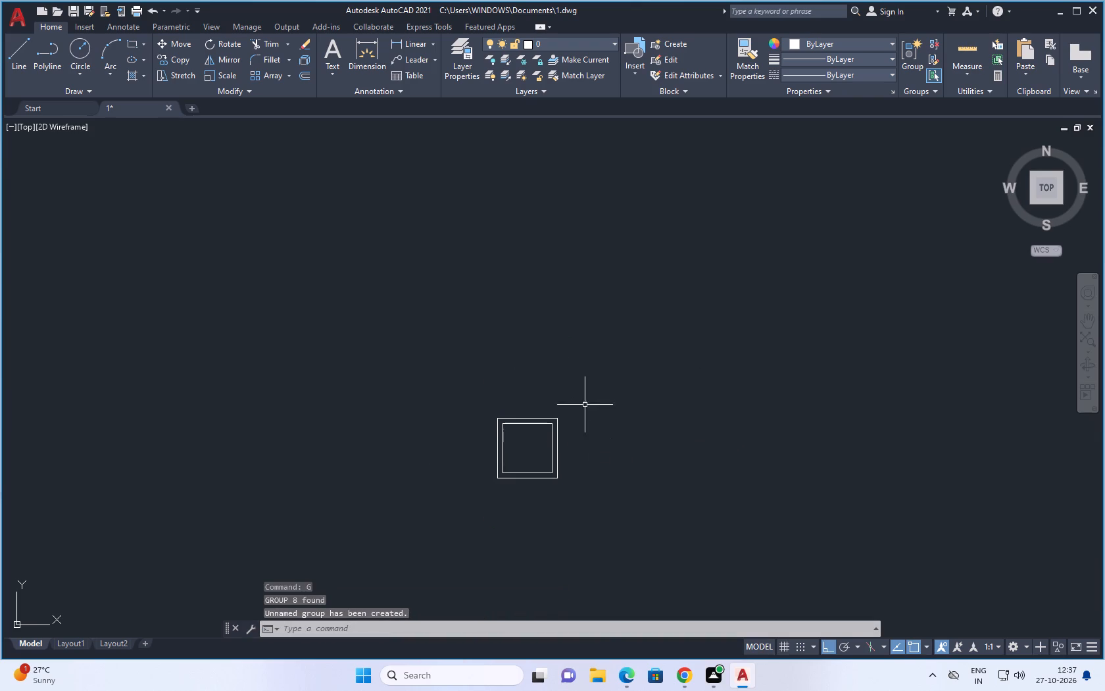
{"action": "scroll", "coordinate": [602, 453], "scroll_direction": "down", "scroll_amount": 1}
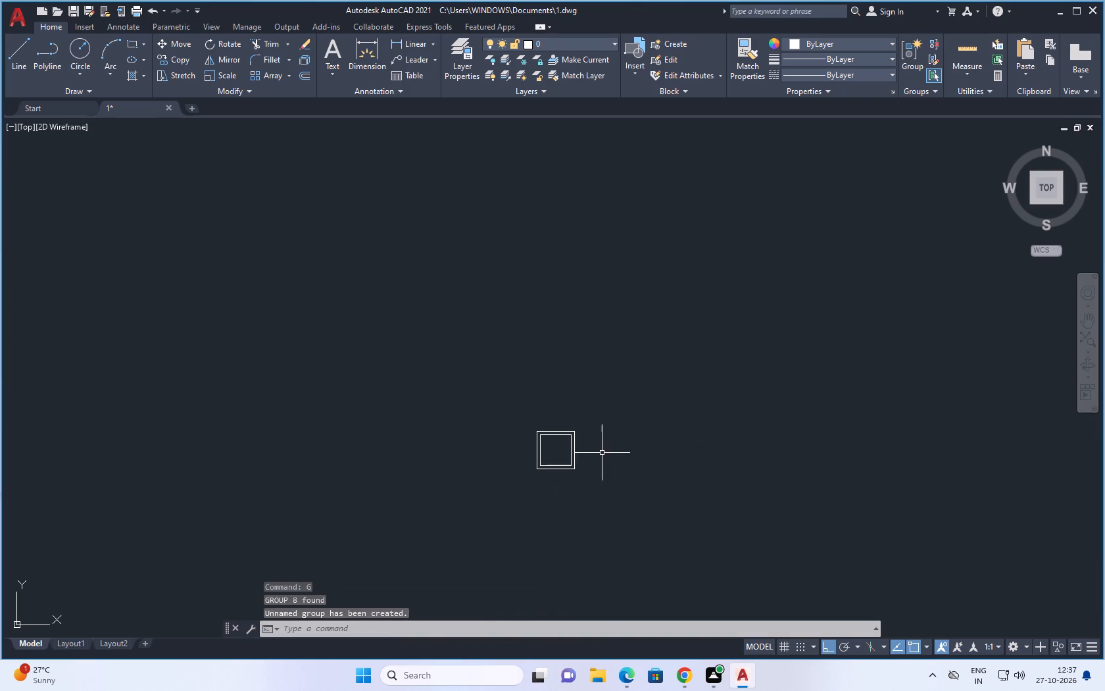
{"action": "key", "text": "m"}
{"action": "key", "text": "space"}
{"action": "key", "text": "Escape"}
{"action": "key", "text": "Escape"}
Erase the four short leftover rectangle lines at the redrawn plan's upper-left outer wall corner, above the 5'0" X 8'0" bath.
{"action": "scroll", "coordinate": [546, 473], "scroll_direction": "down", "scroll_amount": 2}
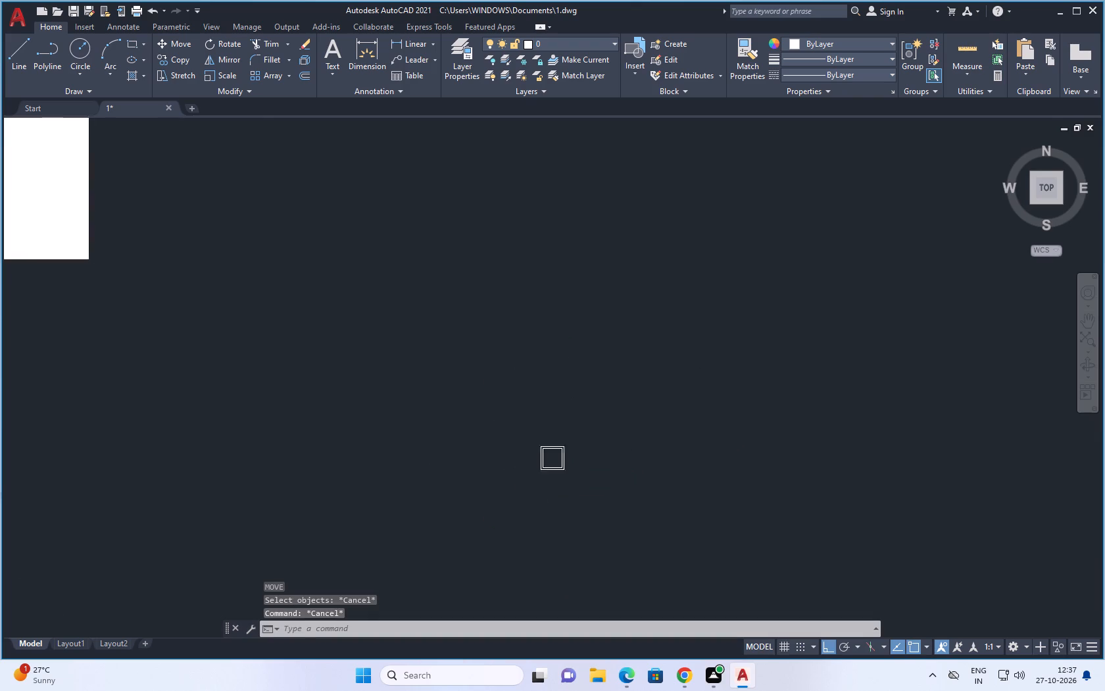
{"action": "scroll", "coordinate": [548, 476], "scroll_direction": "down", "scroll_amount": 4}
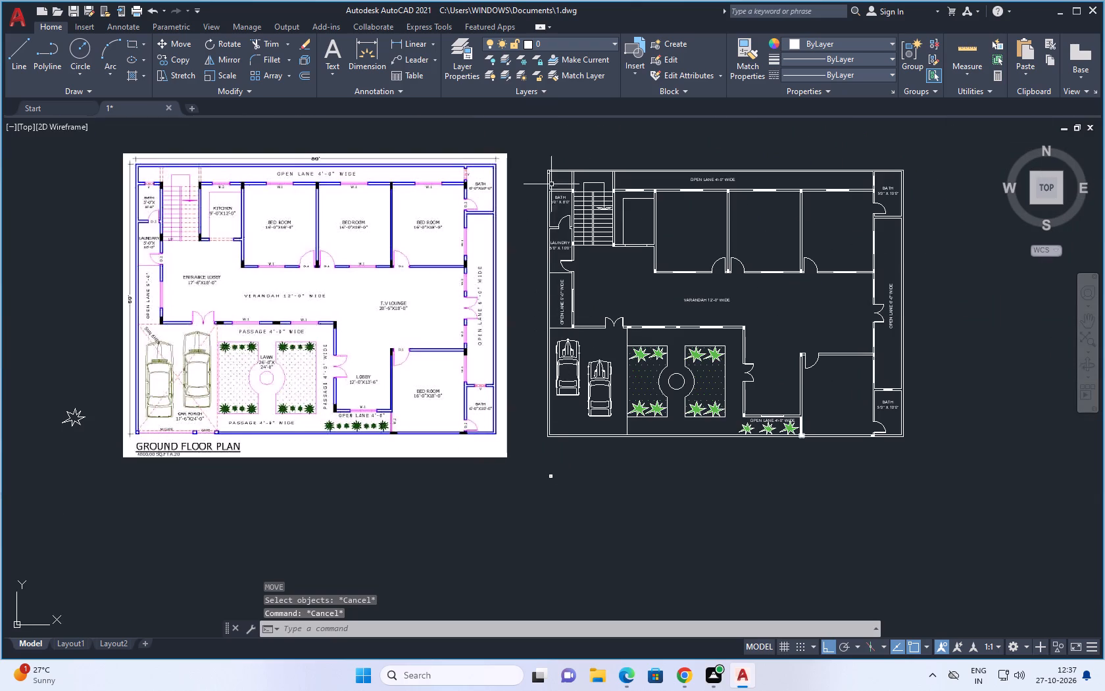
{"action": "scroll", "coordinate": [551, 183], "scroll_direction": "up", "scroll_amount": 4}
{"action": "scroll", "coordinate": [546, 203], "scroll_direction": "down", "scroll_amount": 3}
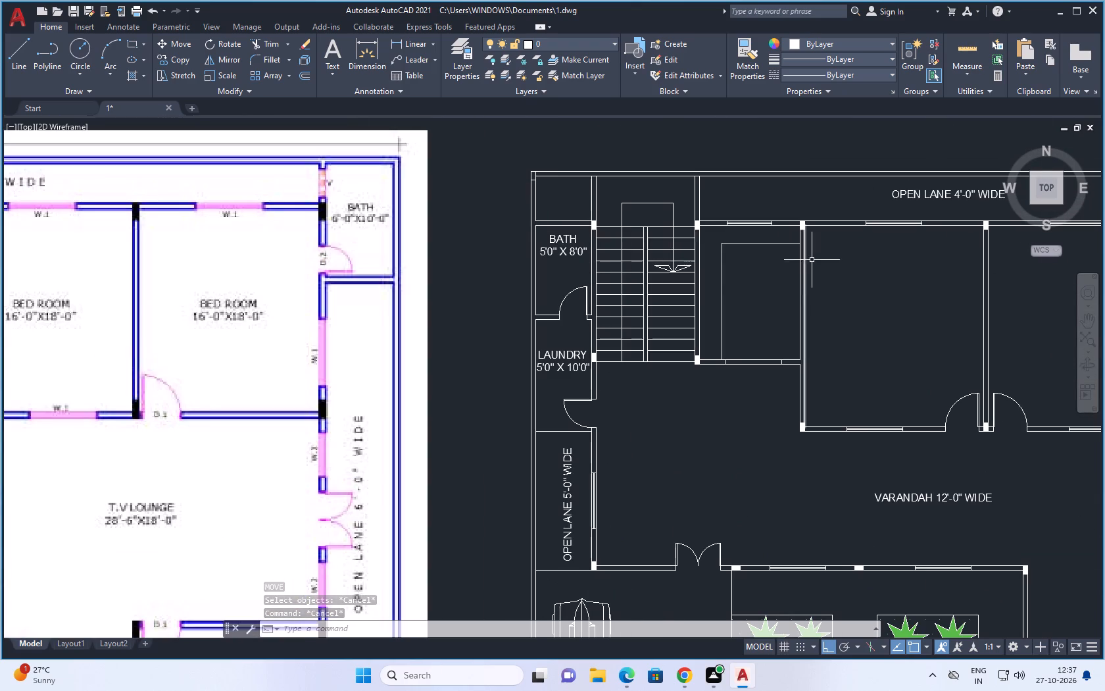
{"action": "scroll", "coordinate": [539, 174], "scroll_direction": "up", "scroll_amount": 4}
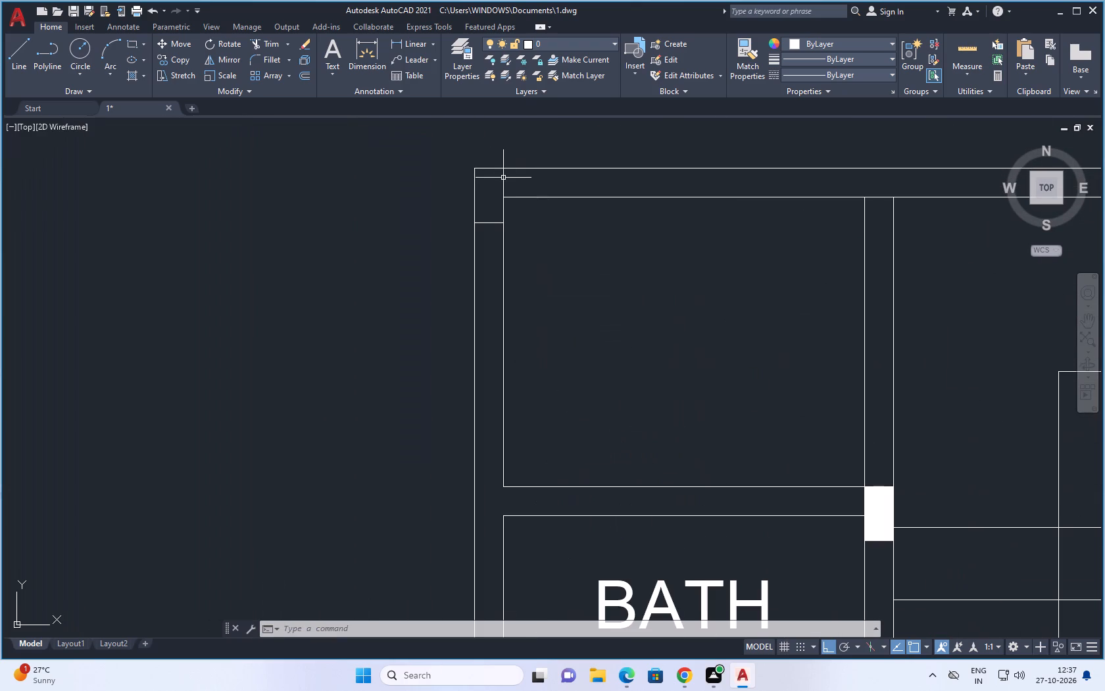
{"action": "left_click", "coordinate": [503, 178]}
{"action": "key", "text": "Delete"}
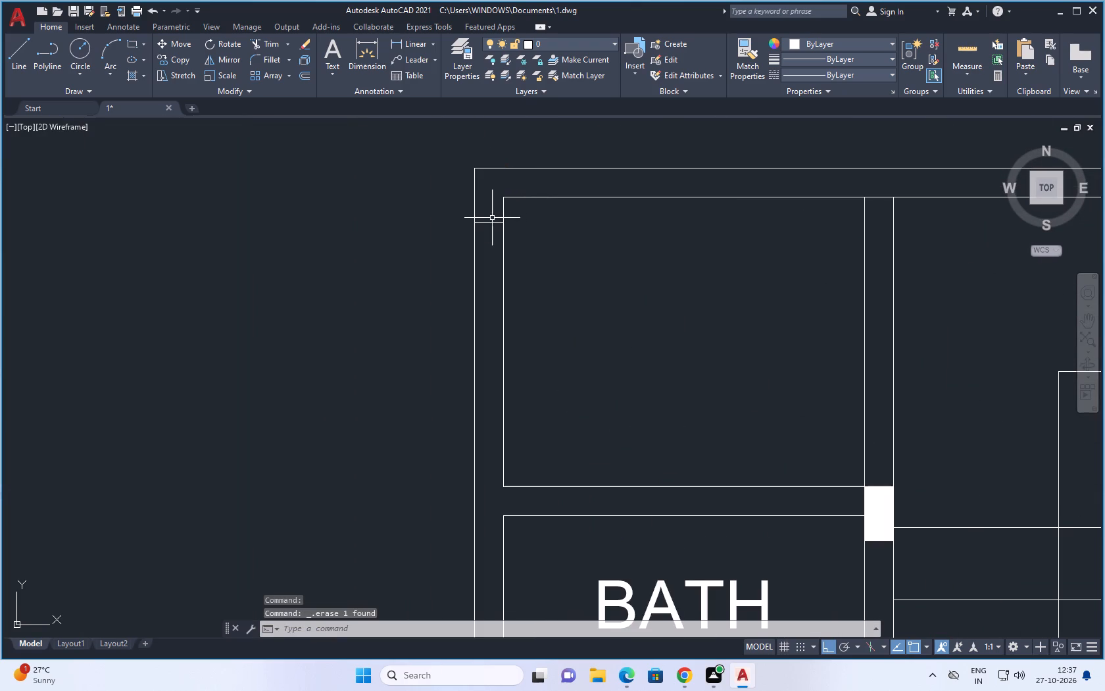
{"action": "left_click", "coordinate": [491, 223]}
{"action": "key", "text": "Delete"}
{"action": "left_click", "coordinate": [476, 198]}
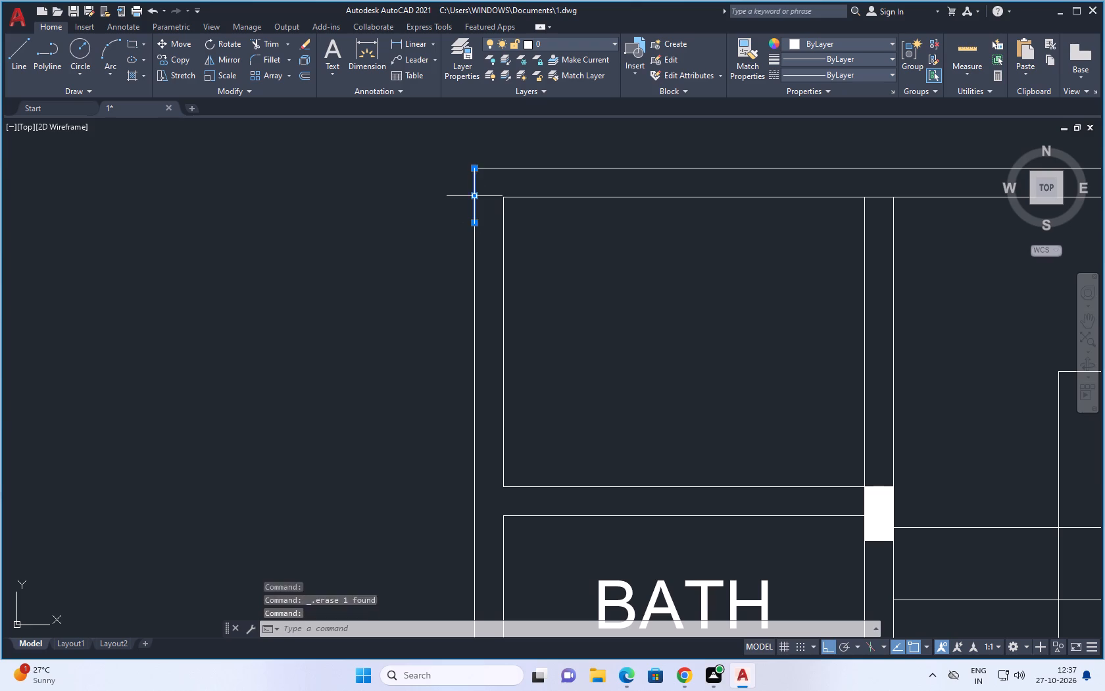
{"action": "key", "text": "Delete"}
{"action": "left_click", "coordinate": [484, 168]}
{"action": "key", "text": "Delete"}
Erase the loose plant symbol lying outside the reference ground floor plan image, beside its car porch.
{"action": "scroll", "coordinate": [606, 241], "scroll_direction": "down", "scroll_amount": 4}
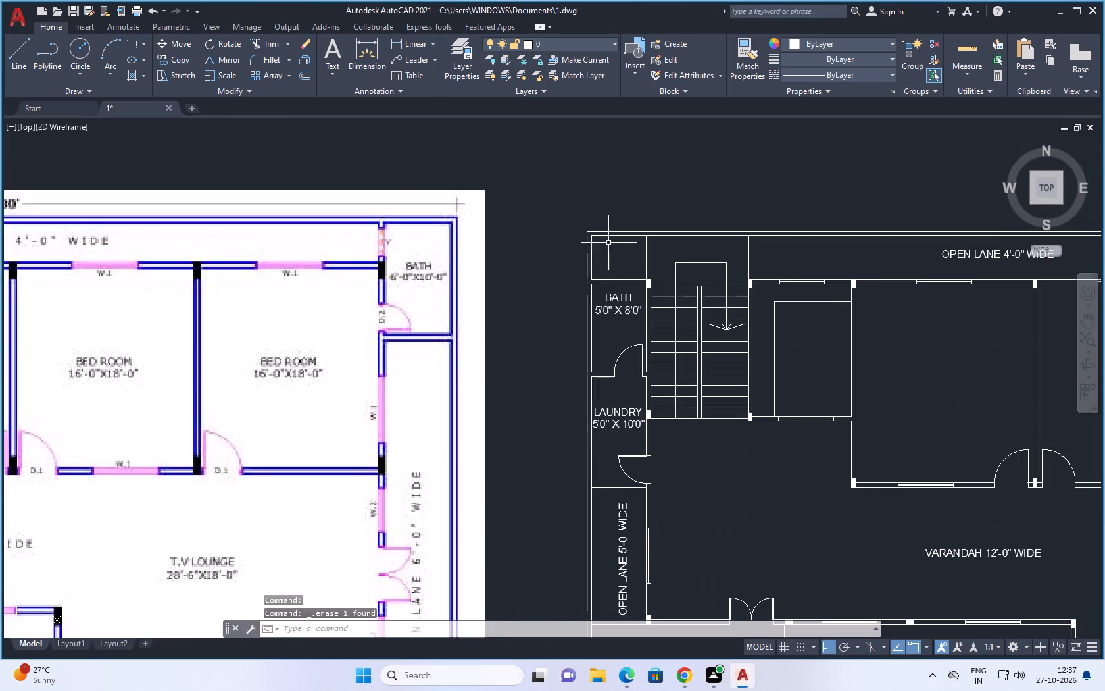
{"action": "scroll", "coordinate": [617, 263], "scroll_direction": "down", "scroll_amount": 3}
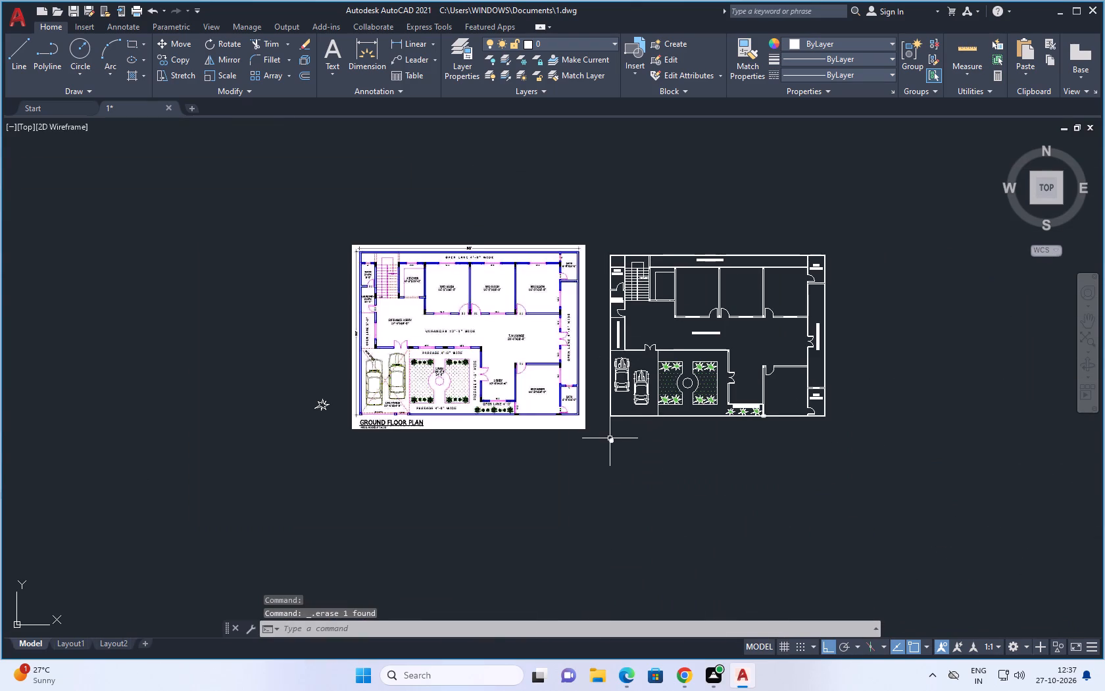
{"action": "left_click_drag", "start_coordinate": [297, 372], "coordinate": [287, 428]}
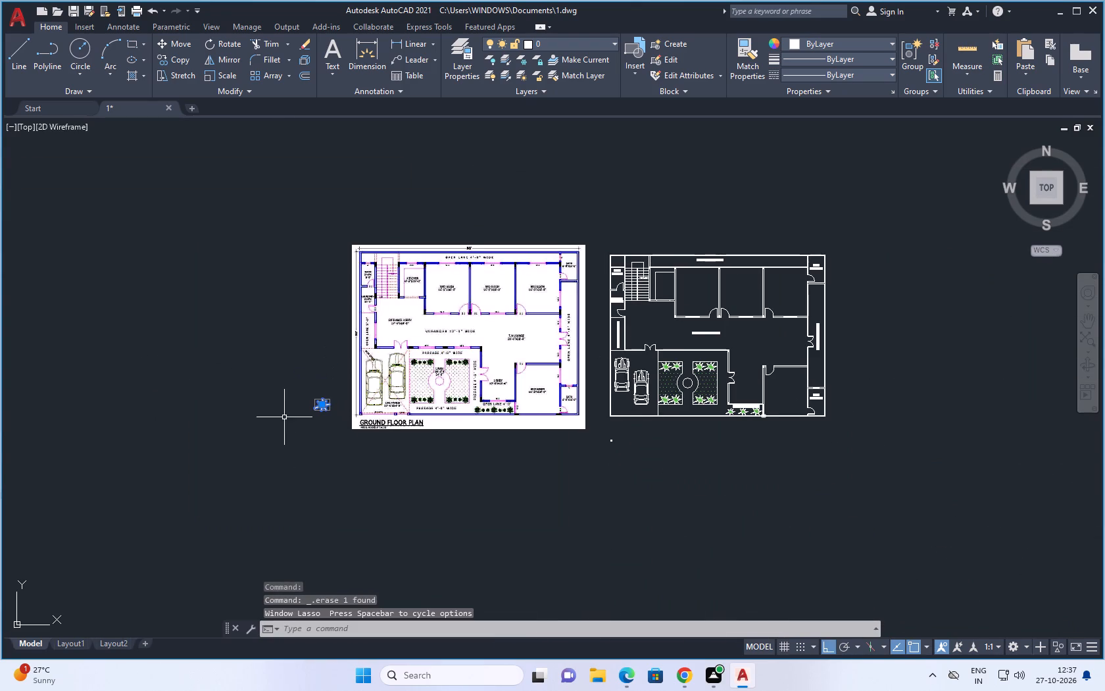
{"action": "key", "text": "Delete"}
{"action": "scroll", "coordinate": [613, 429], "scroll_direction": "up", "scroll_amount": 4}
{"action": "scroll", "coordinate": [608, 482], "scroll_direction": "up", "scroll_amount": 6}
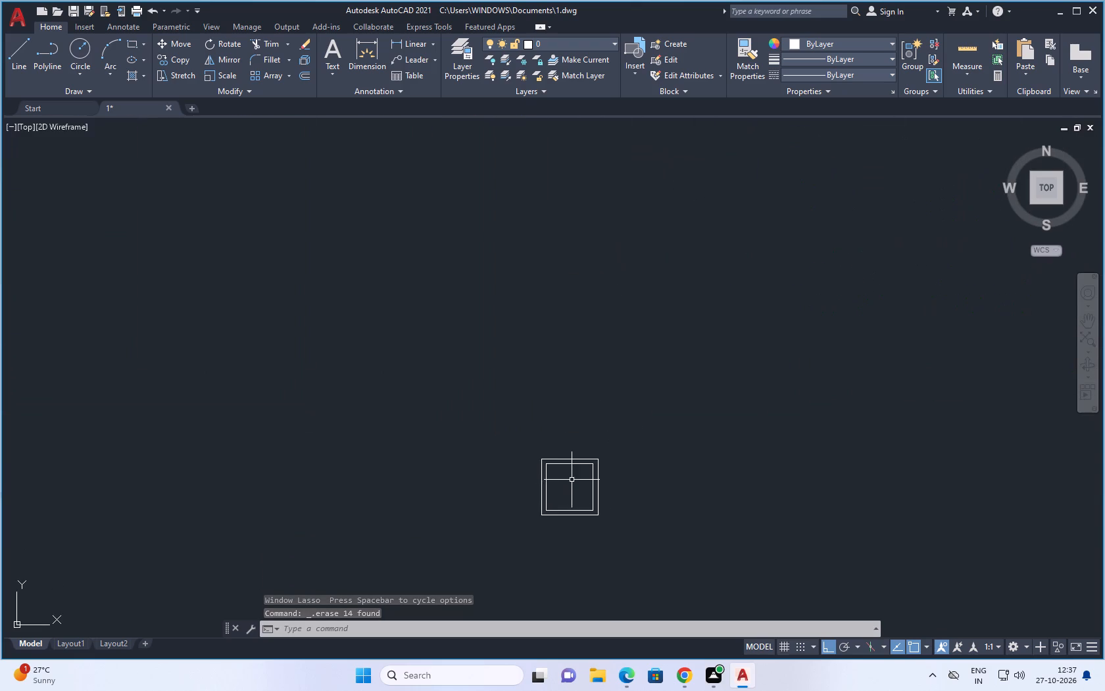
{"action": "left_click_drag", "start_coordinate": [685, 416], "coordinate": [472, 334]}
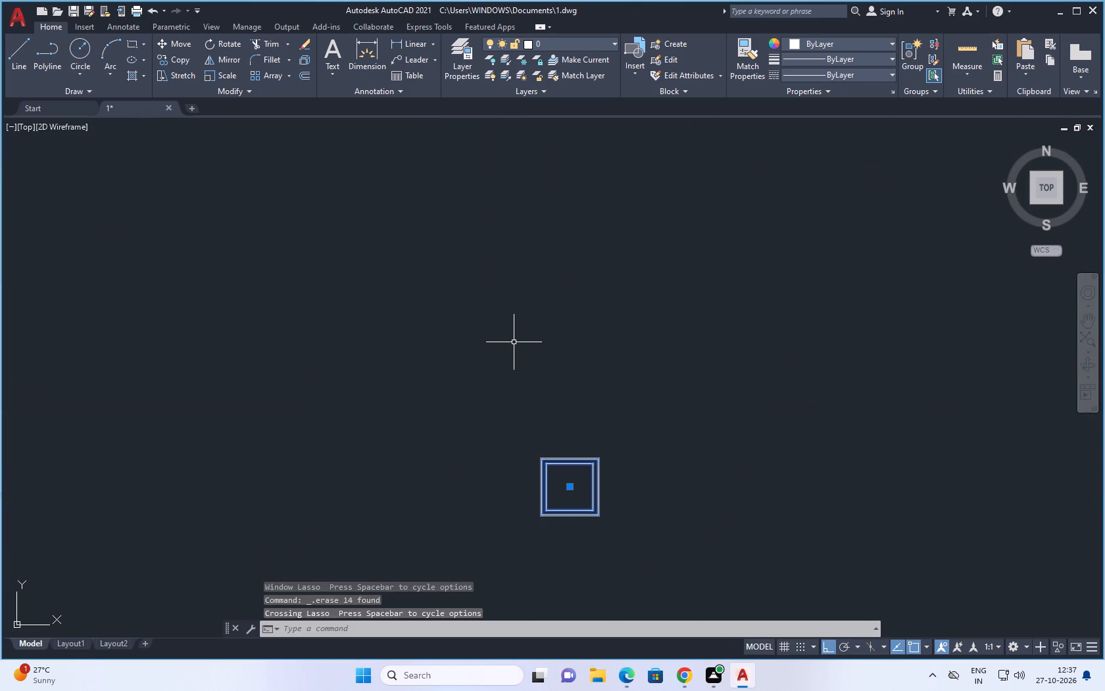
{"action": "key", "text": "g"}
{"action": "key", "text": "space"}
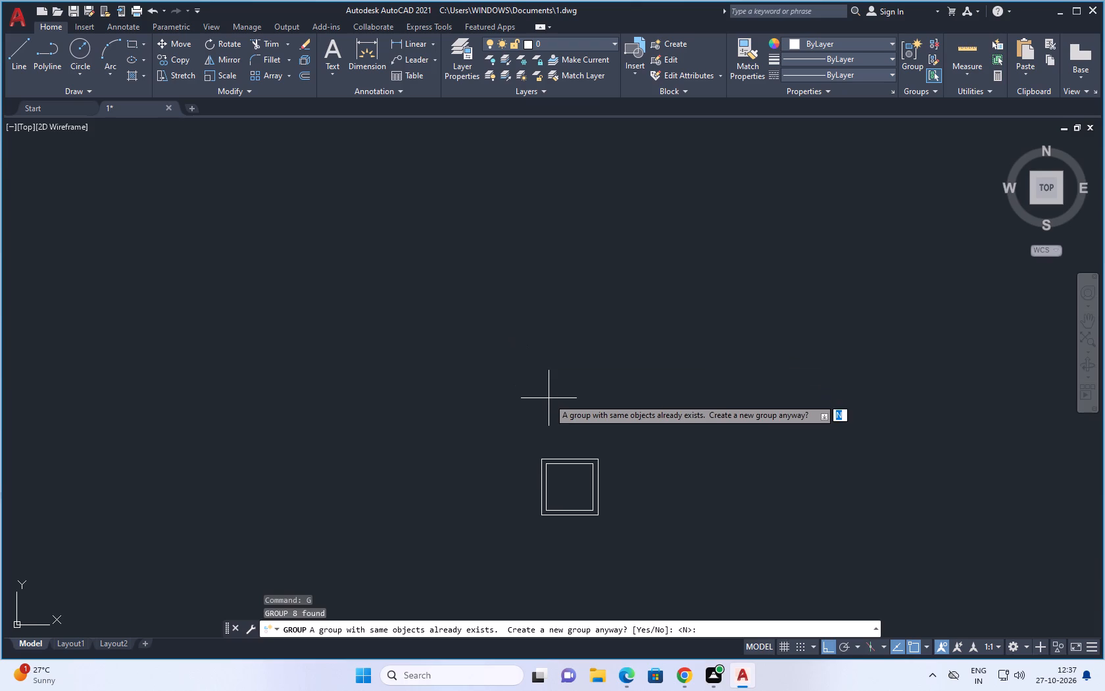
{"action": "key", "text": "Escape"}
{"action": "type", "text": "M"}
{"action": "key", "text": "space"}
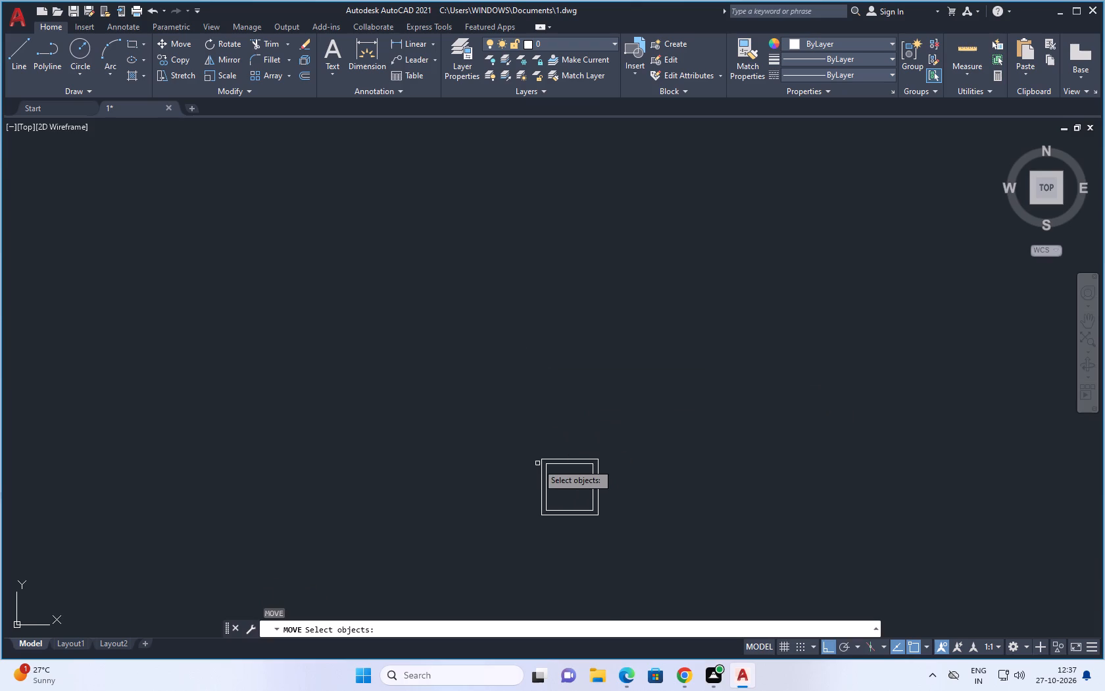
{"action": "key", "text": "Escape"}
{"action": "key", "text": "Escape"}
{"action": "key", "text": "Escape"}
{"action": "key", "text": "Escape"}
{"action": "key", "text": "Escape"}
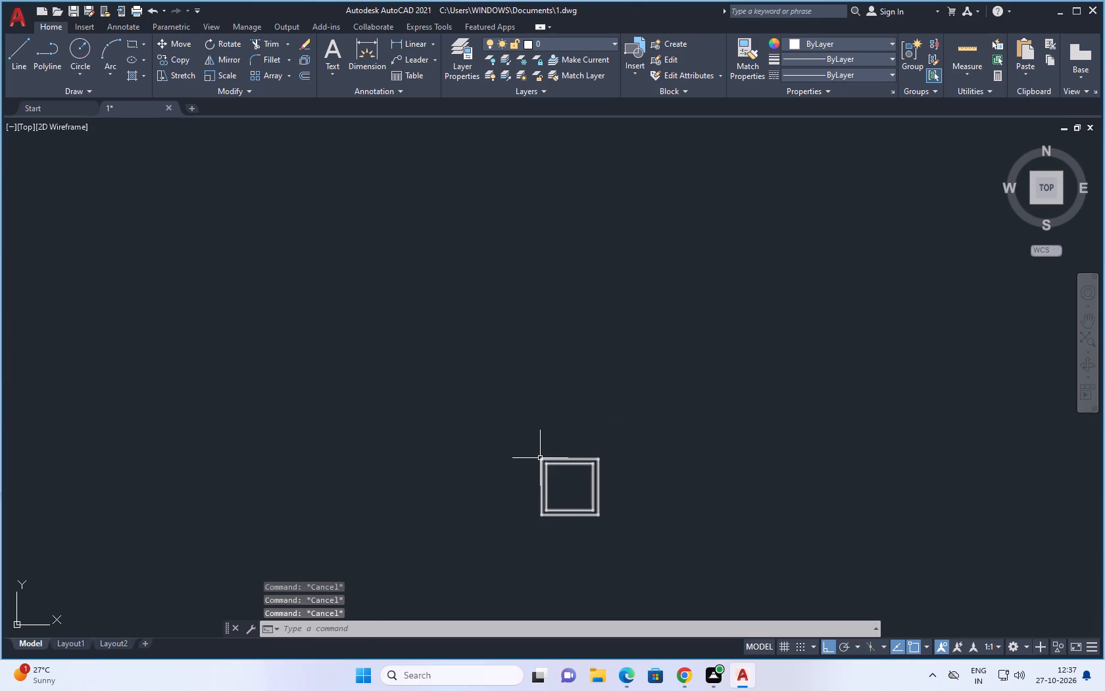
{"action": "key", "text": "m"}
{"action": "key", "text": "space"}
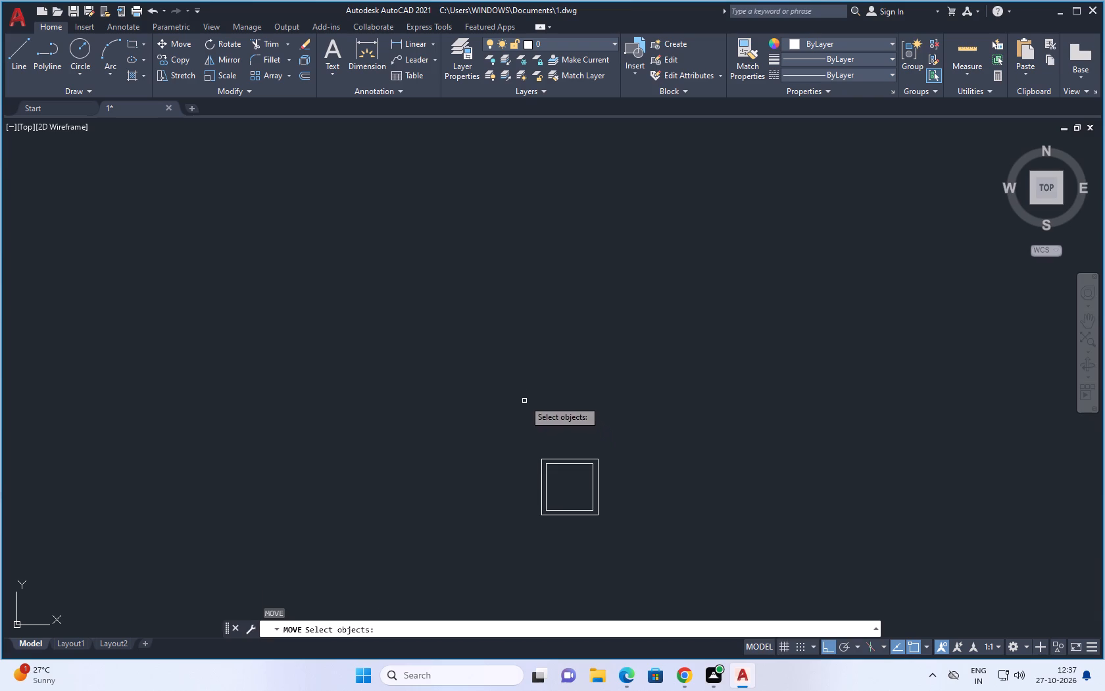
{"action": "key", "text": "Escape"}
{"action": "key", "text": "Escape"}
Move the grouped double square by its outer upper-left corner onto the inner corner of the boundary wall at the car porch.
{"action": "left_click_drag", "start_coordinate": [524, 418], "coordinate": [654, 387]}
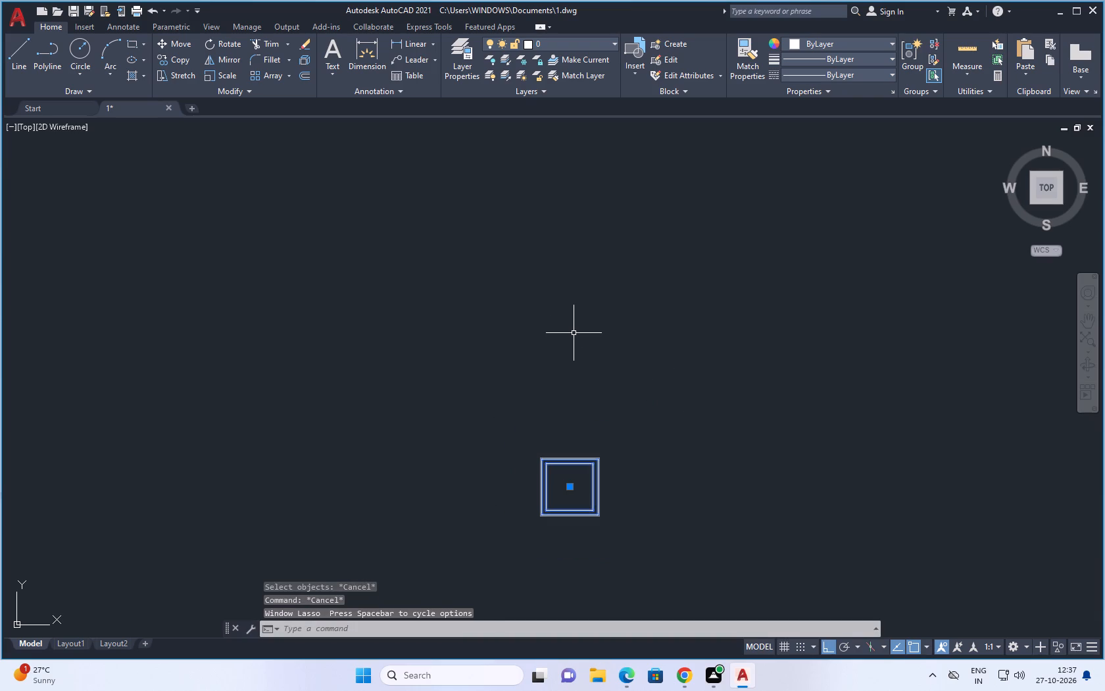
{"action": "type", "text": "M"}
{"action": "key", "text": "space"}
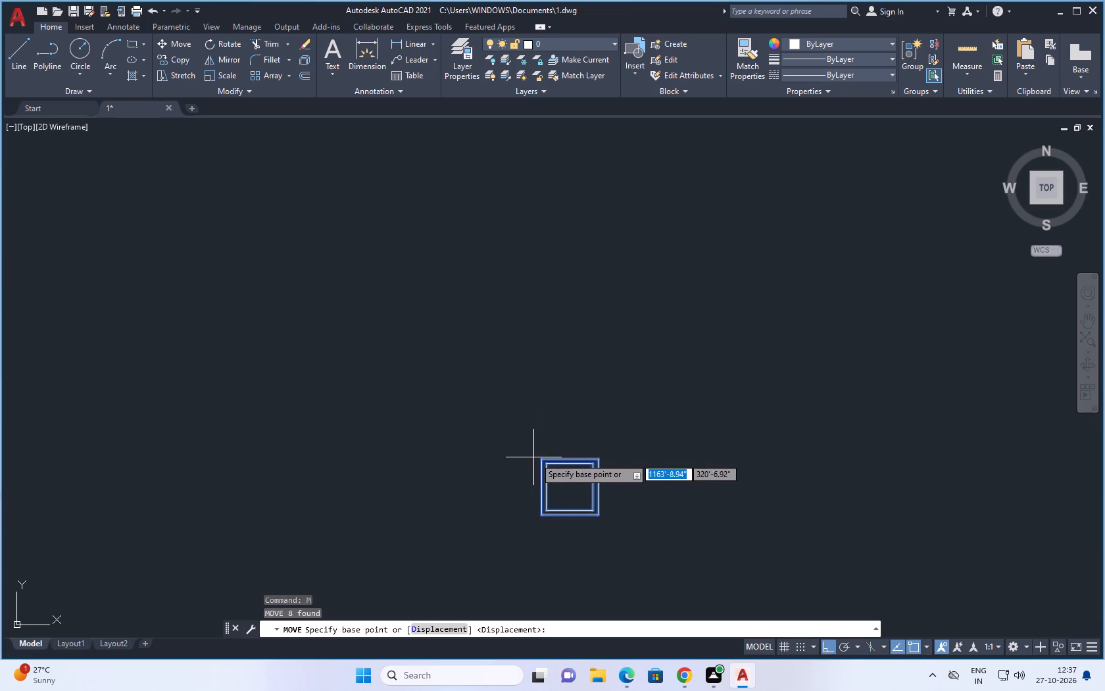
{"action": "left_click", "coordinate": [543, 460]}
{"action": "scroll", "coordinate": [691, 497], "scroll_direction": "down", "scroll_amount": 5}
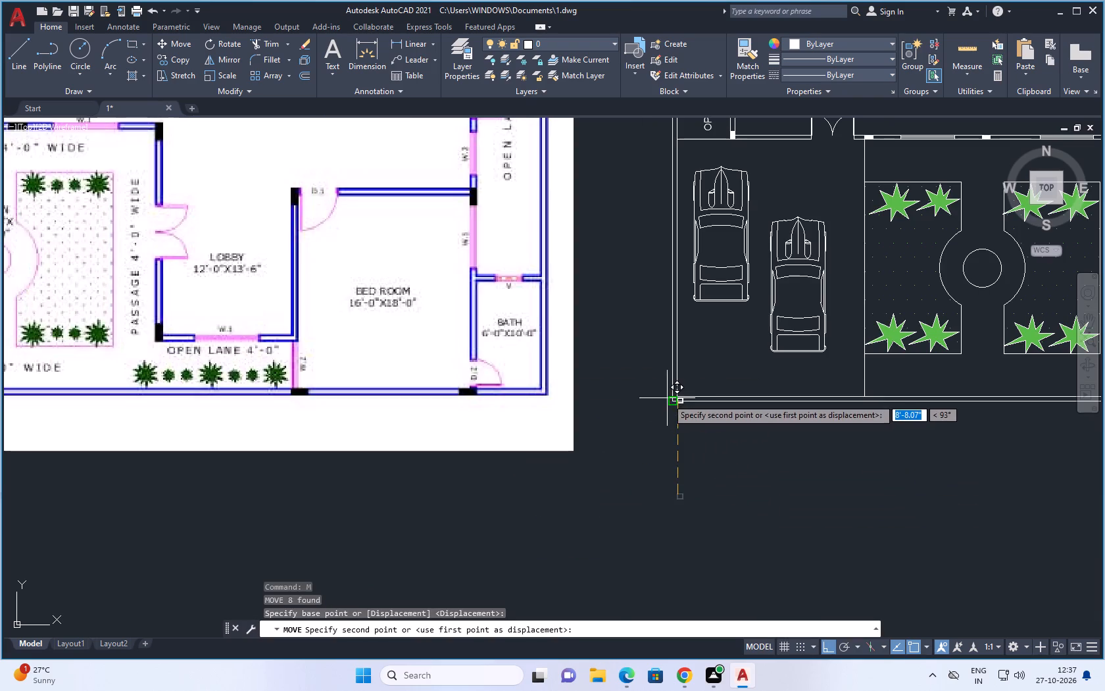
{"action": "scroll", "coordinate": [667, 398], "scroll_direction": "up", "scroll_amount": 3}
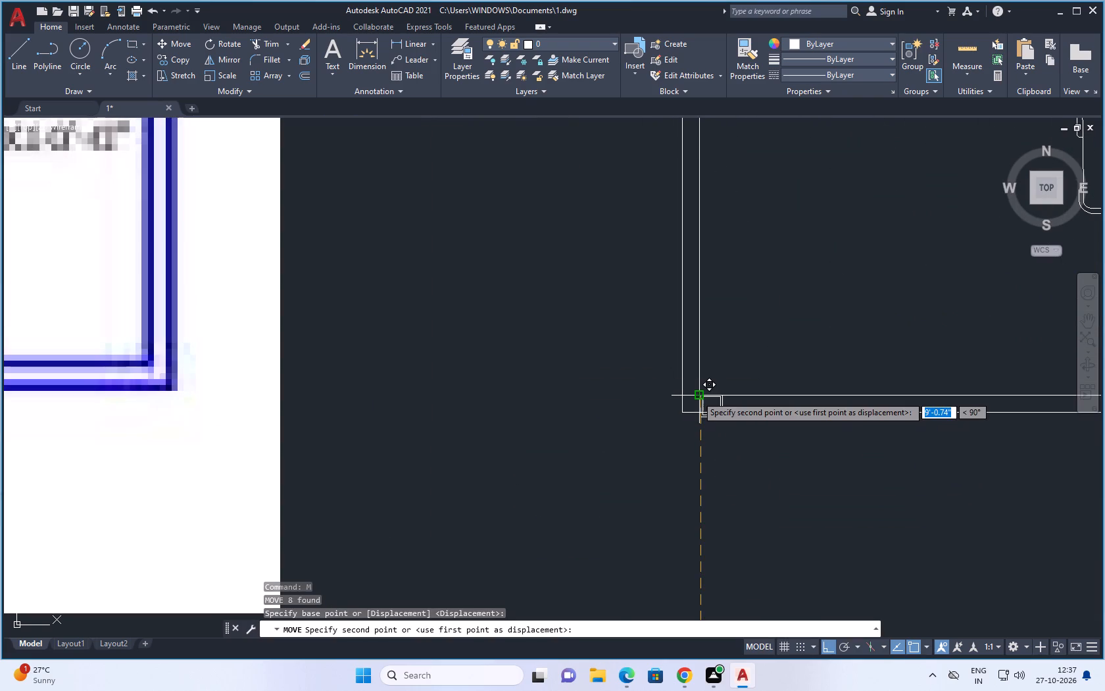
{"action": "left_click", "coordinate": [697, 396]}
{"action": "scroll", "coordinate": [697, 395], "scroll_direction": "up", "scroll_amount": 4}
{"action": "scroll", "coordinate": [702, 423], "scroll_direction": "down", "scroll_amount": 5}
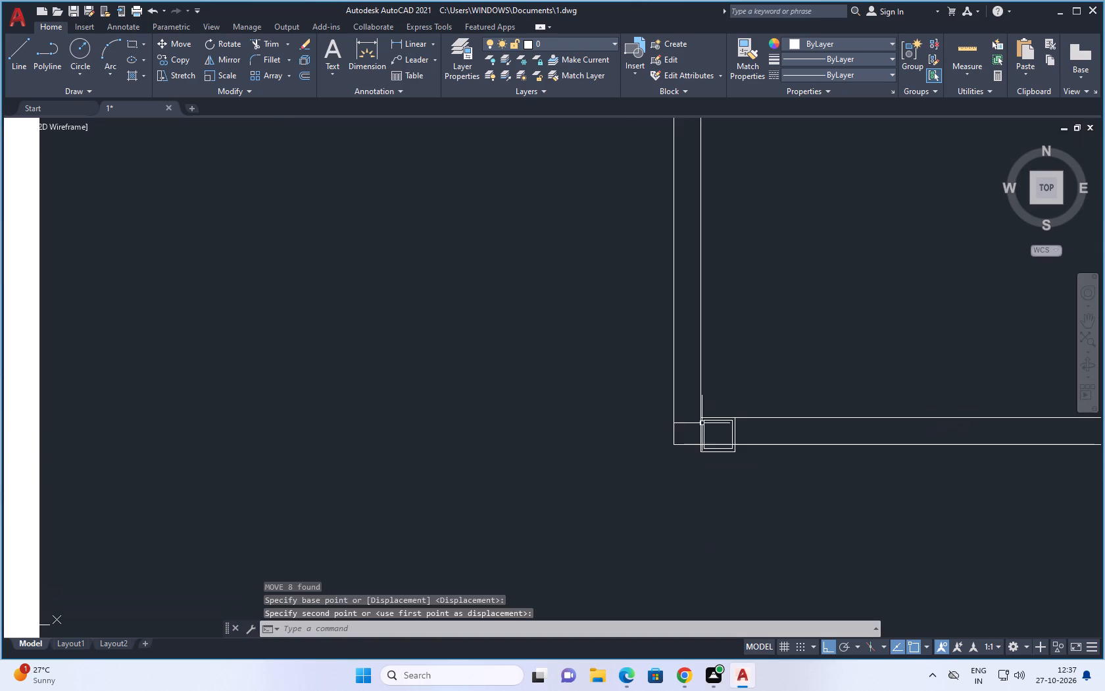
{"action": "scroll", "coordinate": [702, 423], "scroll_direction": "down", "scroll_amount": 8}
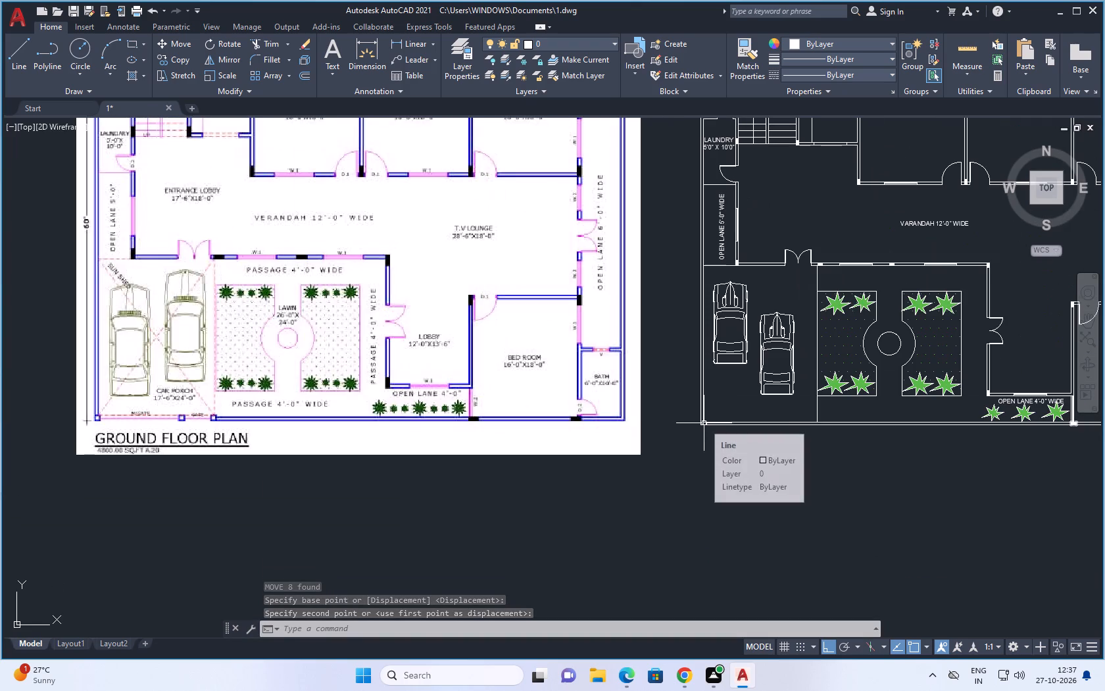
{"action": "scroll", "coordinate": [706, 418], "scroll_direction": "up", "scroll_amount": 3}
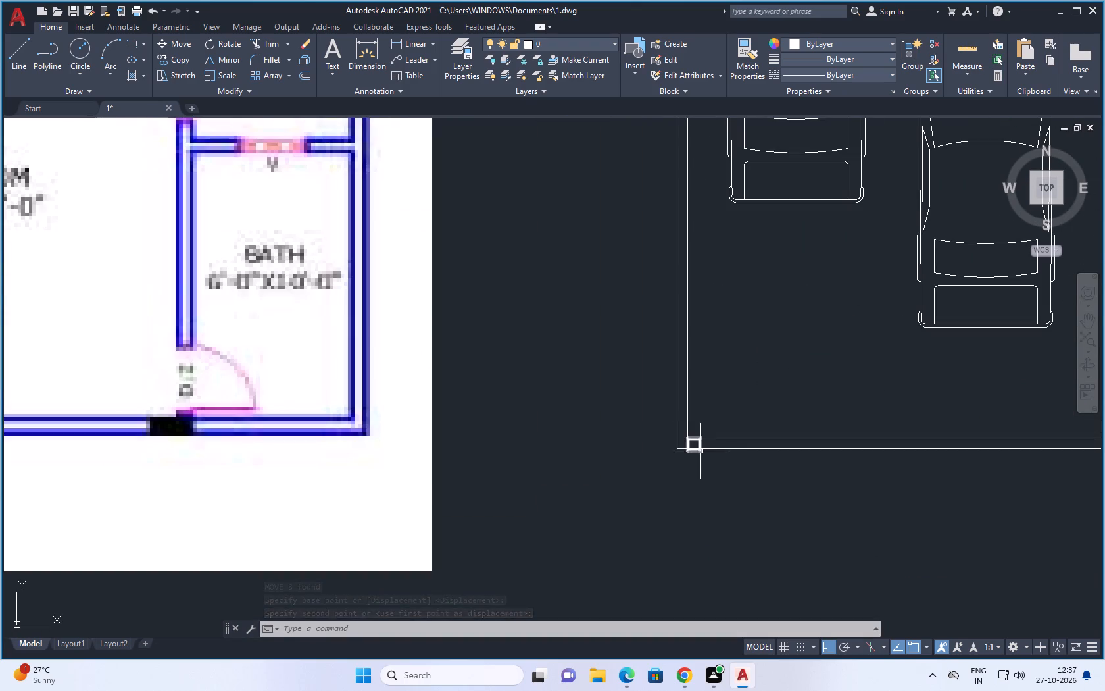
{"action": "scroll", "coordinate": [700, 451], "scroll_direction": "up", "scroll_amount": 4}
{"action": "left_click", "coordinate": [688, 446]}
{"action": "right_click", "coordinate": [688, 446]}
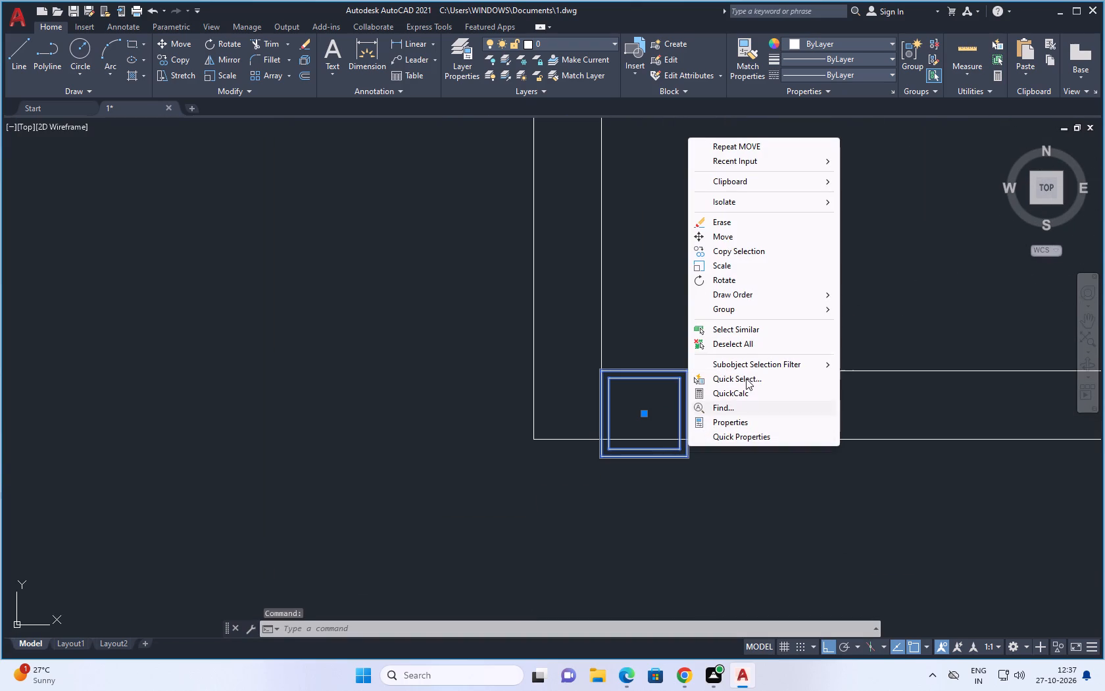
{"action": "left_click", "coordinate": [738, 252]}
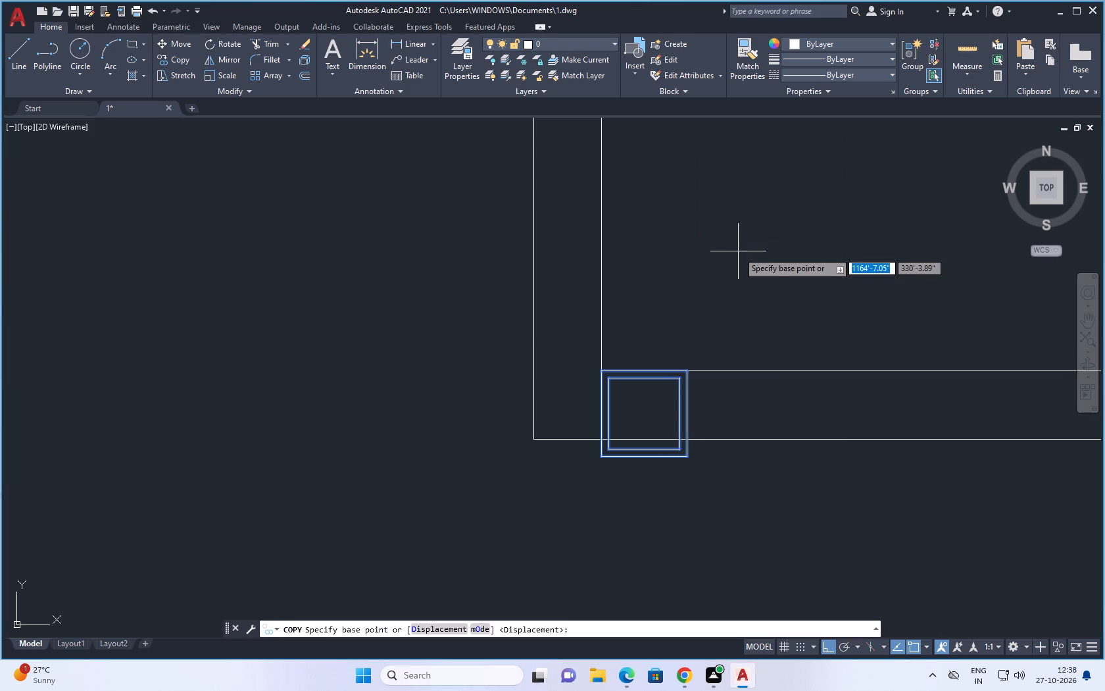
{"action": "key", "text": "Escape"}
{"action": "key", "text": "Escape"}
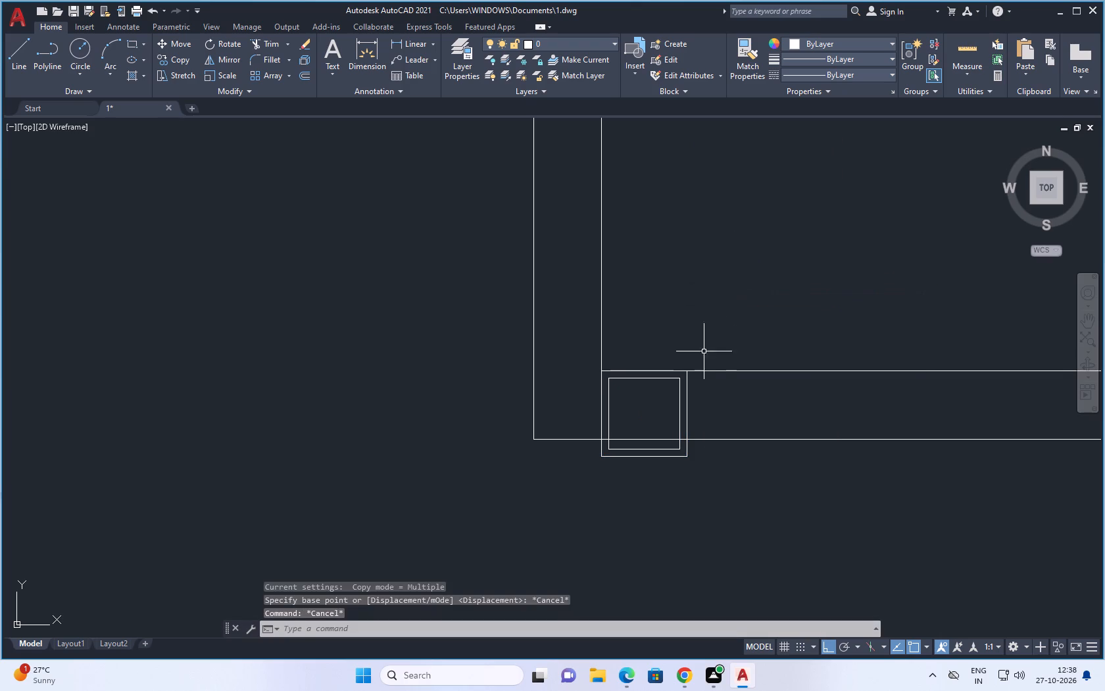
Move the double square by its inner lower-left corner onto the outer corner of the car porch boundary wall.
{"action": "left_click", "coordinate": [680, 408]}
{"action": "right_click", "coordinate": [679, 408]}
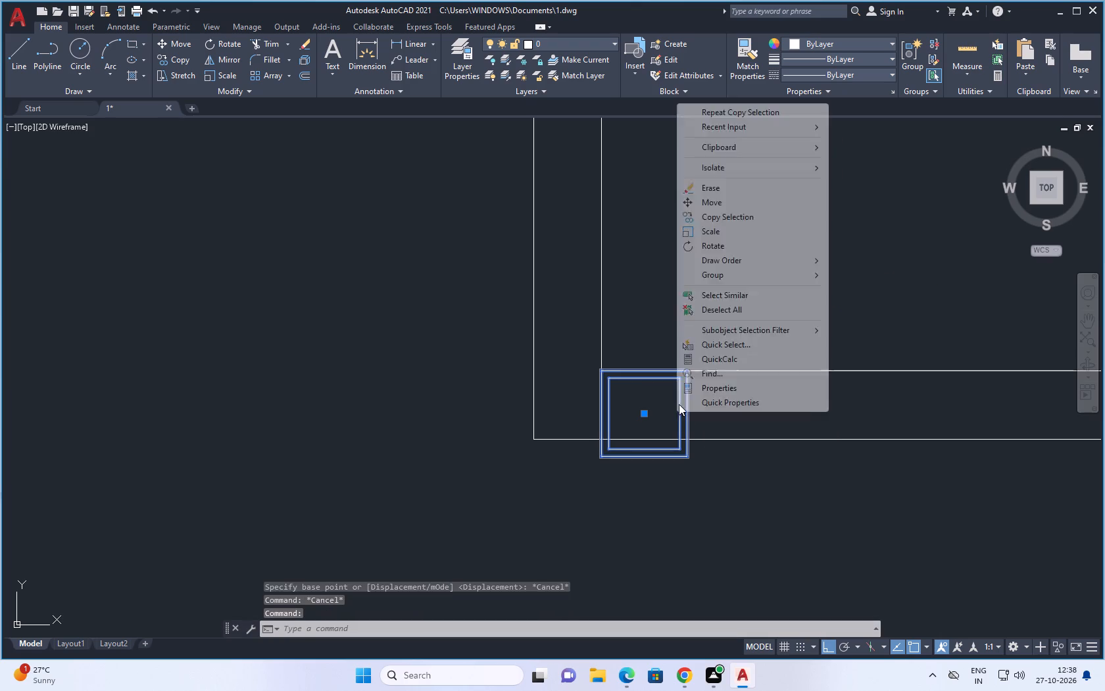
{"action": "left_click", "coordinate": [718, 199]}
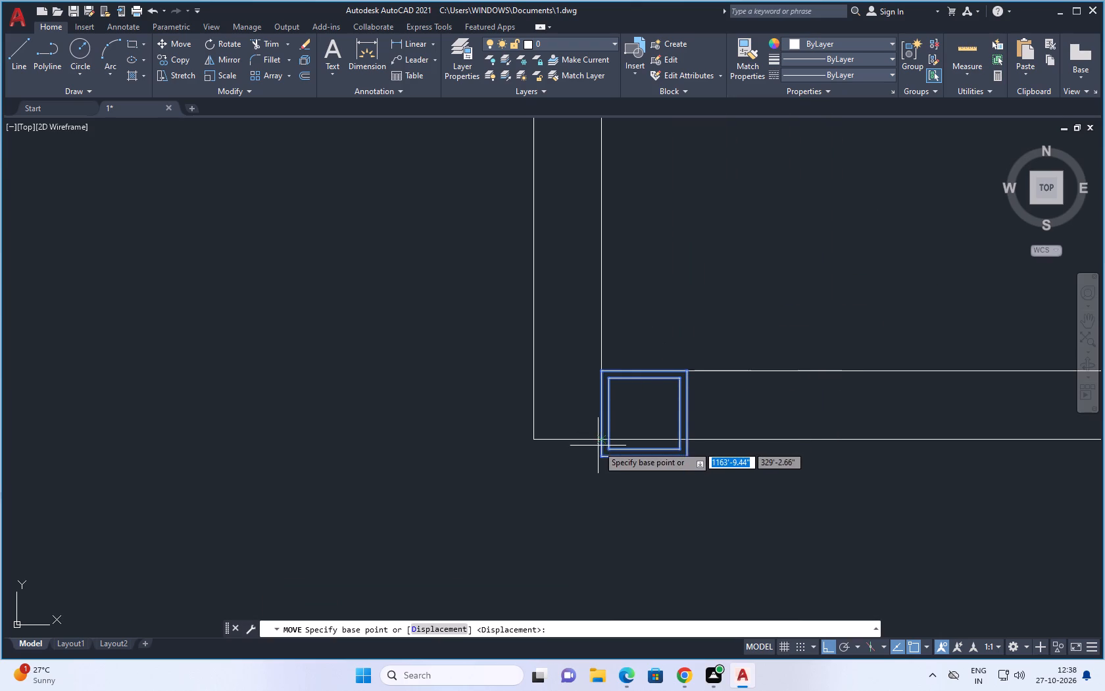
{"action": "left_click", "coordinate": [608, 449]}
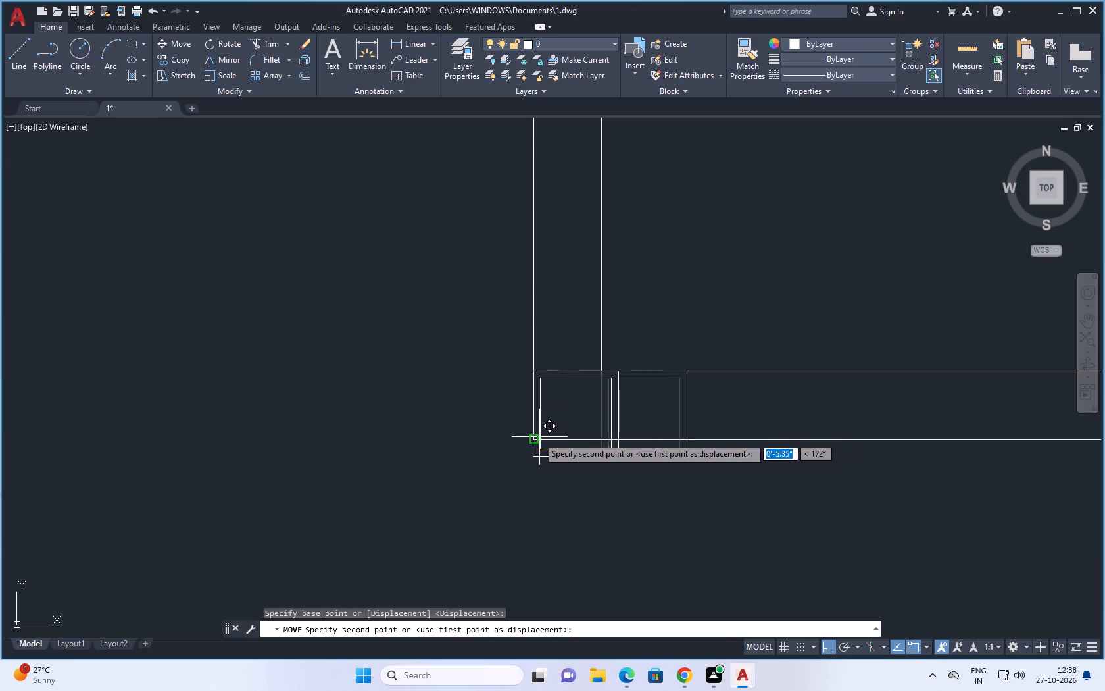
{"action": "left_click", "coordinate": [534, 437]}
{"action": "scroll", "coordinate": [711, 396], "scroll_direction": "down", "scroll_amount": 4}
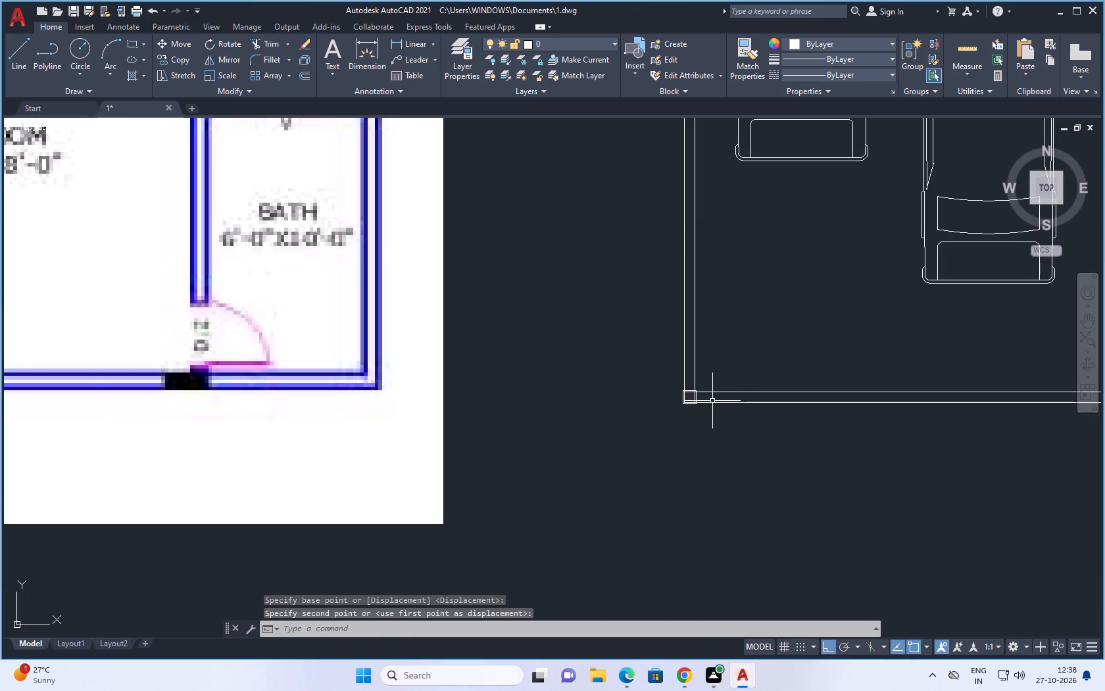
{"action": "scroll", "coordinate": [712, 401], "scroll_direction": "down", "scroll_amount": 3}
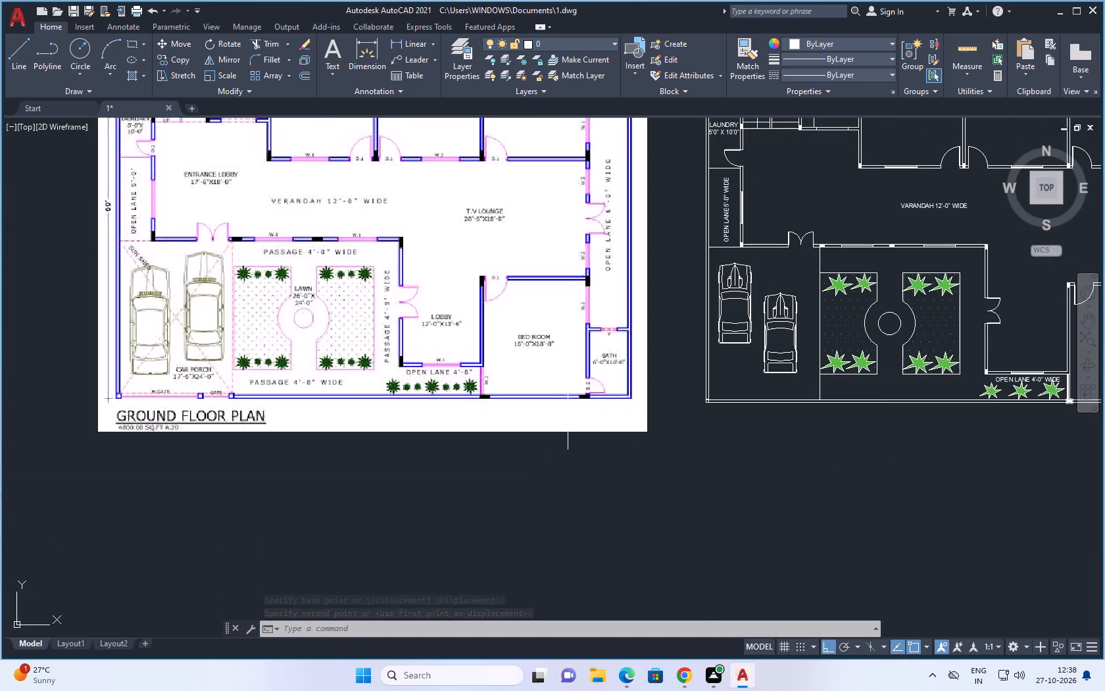
Move the double square so its outer lower-left corner sits on the outer corner of the car porch boundary wall.
{"action": "scroll", "coordinate": [704, 400], "scroll_direction": "up", "scroll_amount": 8}
{"action": "left_click", "coordinate": [717, 410]}
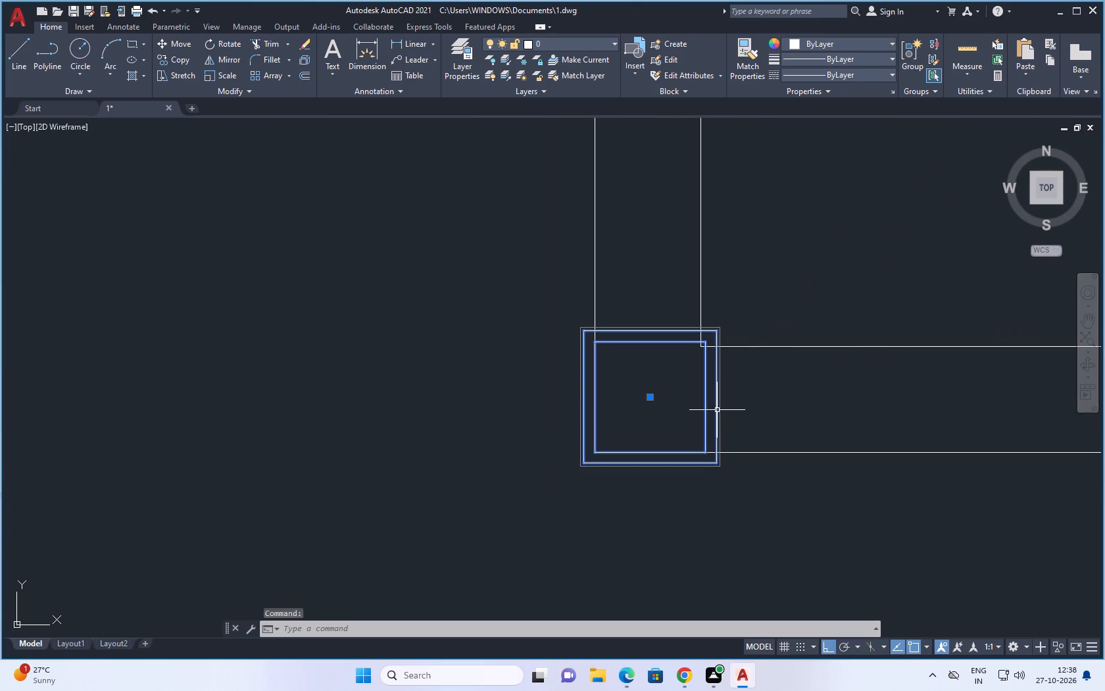
{"action": "right_click", "coordinate": [717, 409]}
{"action": "left_click", "coordinate": [754, 195]}
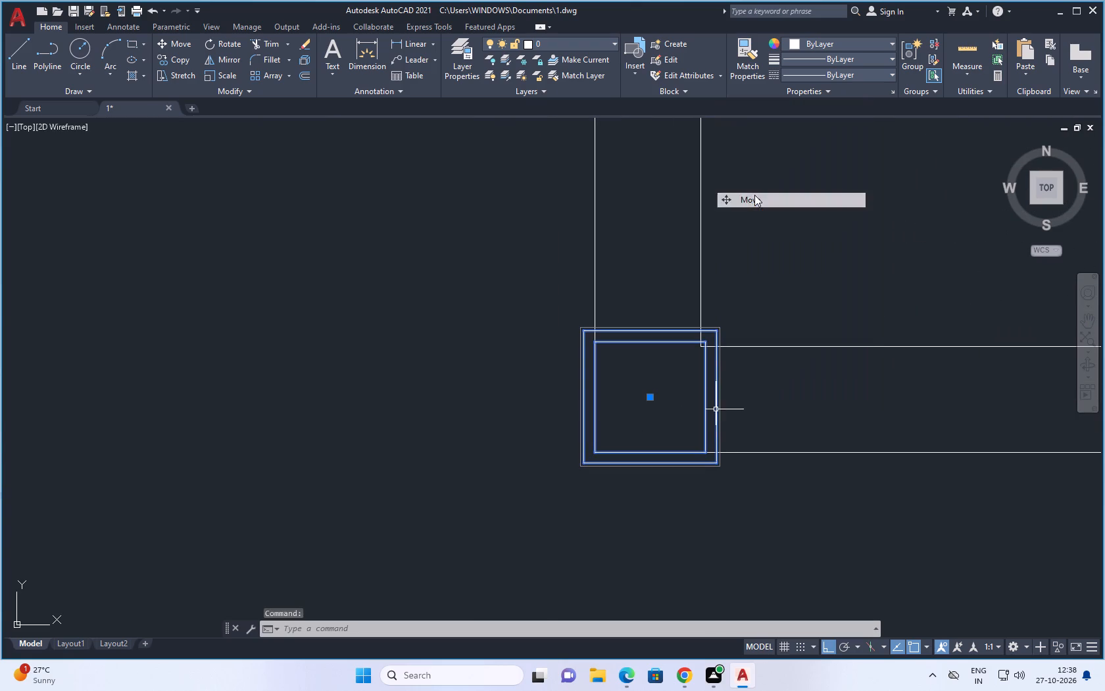
{"action": "left_click", "coordinate": [585, 464]}
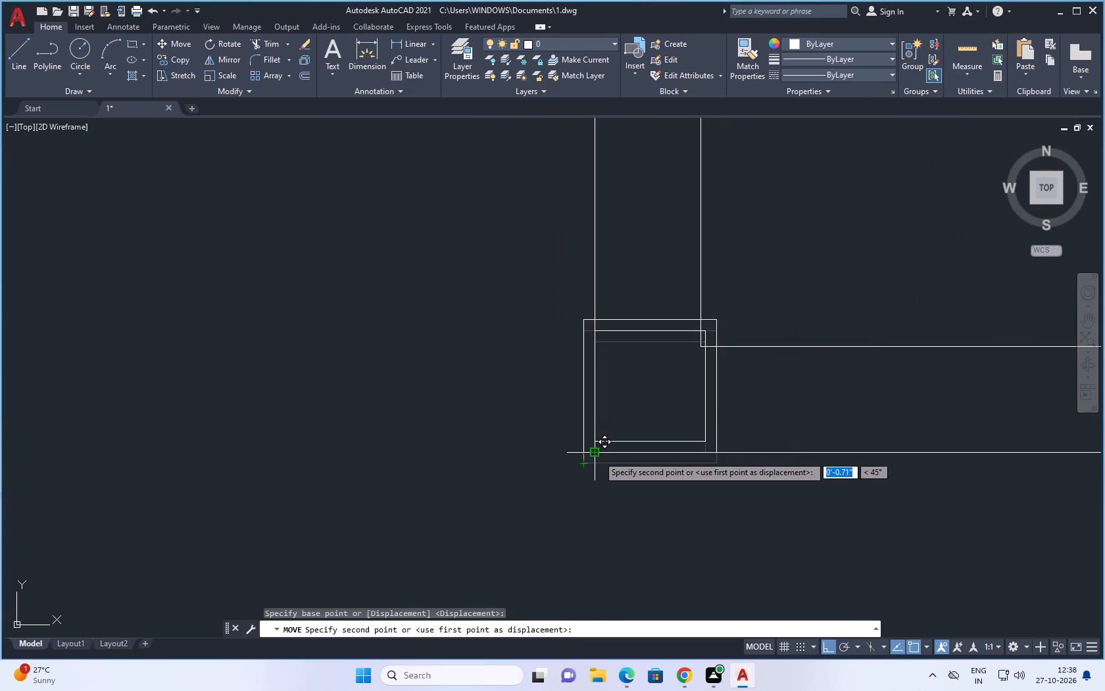
{"action": "left_click", "coordinate": [598, 453]}
{"action": "scroll", "coordinate": [672, 446], "scroll_direction": "down", "scroll_amount": 4}
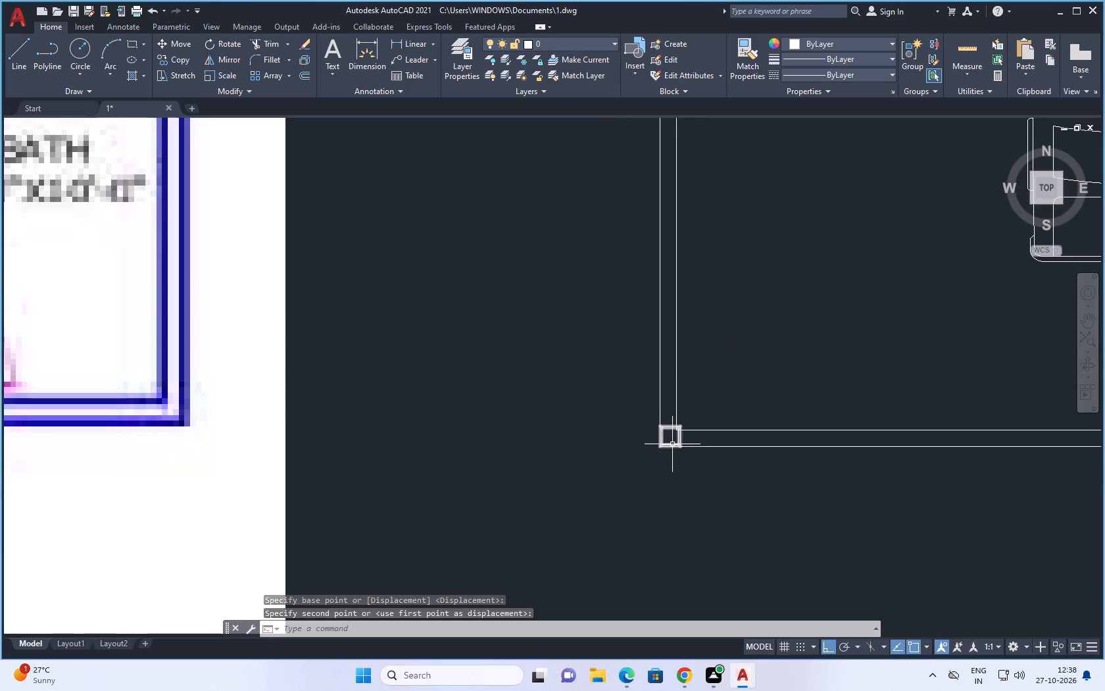
{"action": "scroll", "coordinate": [678, 441], "scroll_direction": "up", "scroll_amount": 1}
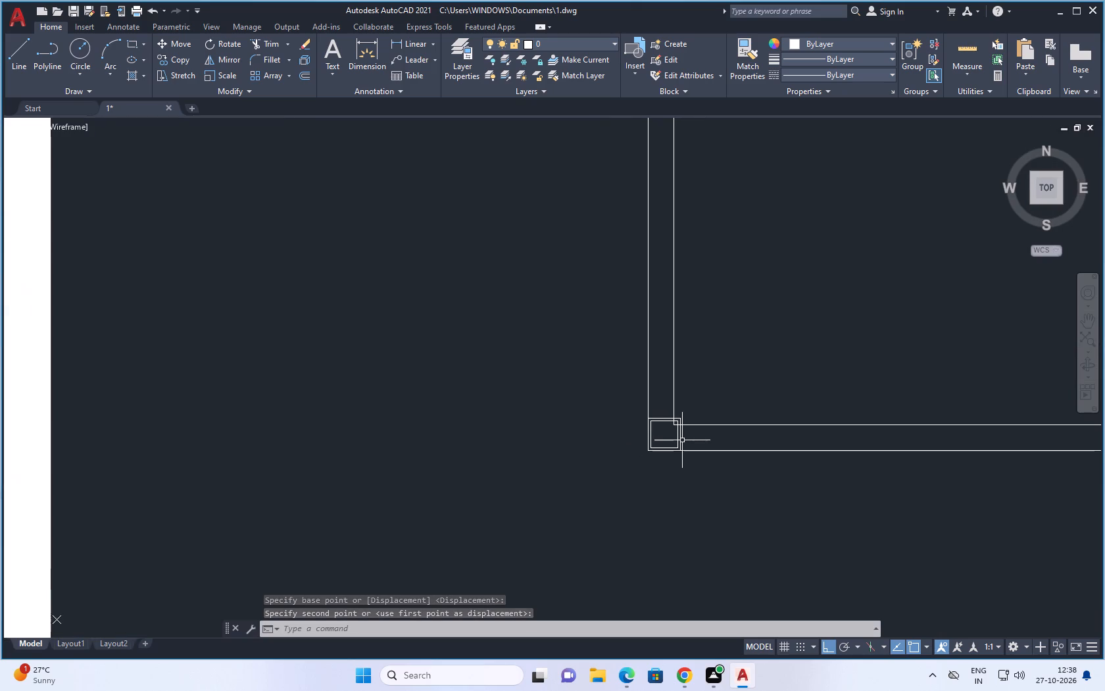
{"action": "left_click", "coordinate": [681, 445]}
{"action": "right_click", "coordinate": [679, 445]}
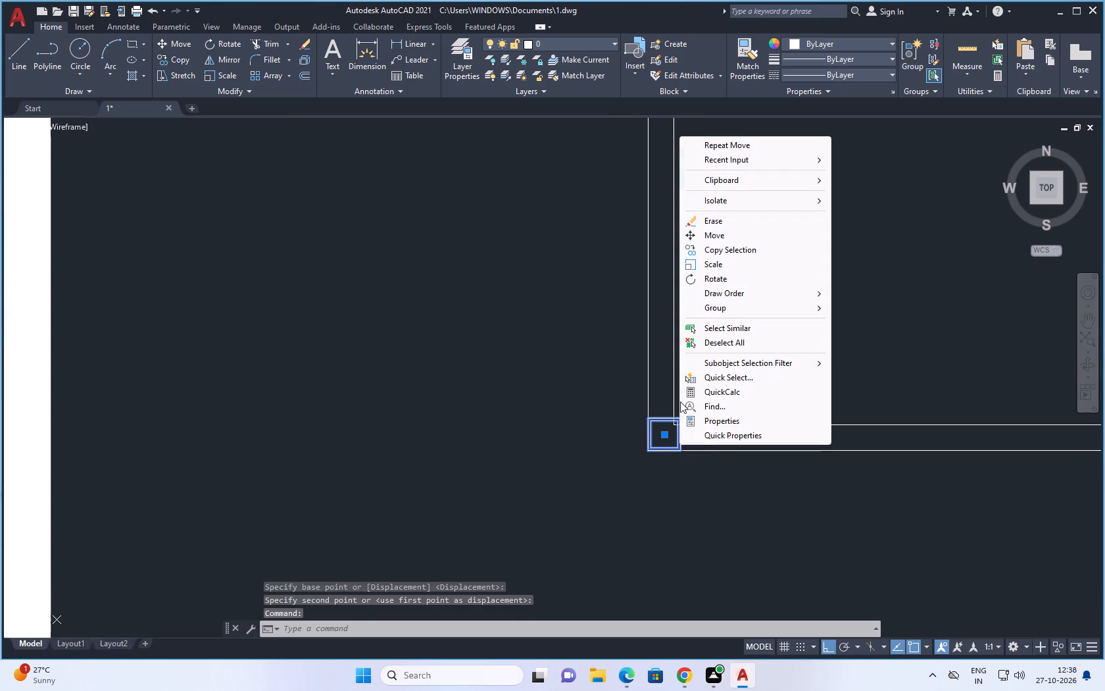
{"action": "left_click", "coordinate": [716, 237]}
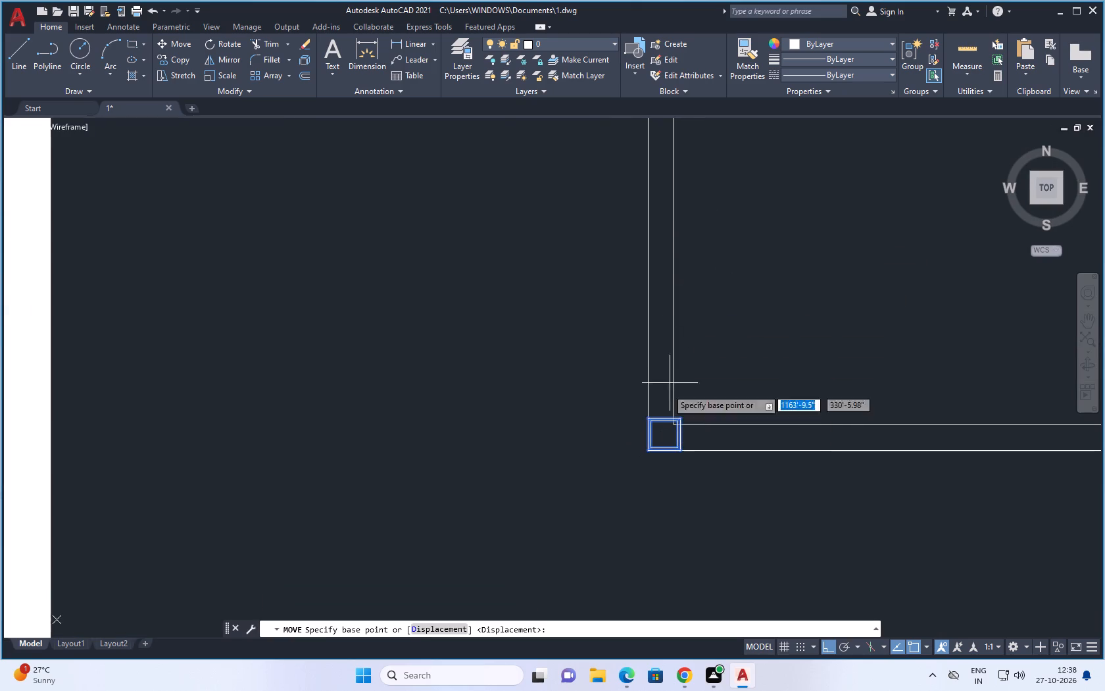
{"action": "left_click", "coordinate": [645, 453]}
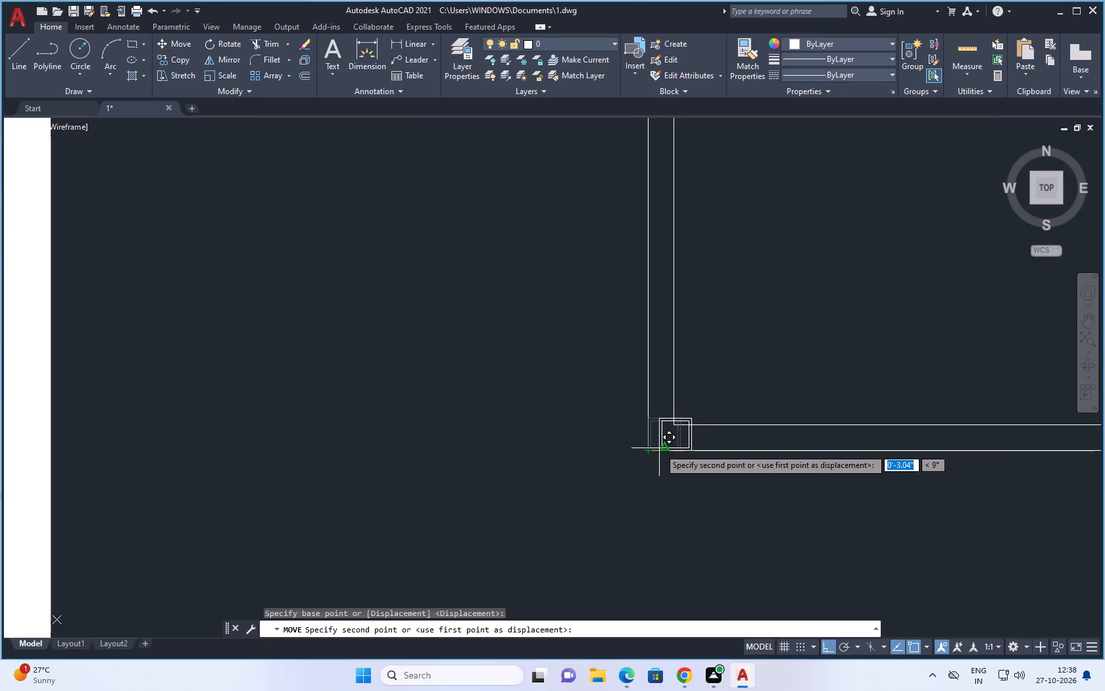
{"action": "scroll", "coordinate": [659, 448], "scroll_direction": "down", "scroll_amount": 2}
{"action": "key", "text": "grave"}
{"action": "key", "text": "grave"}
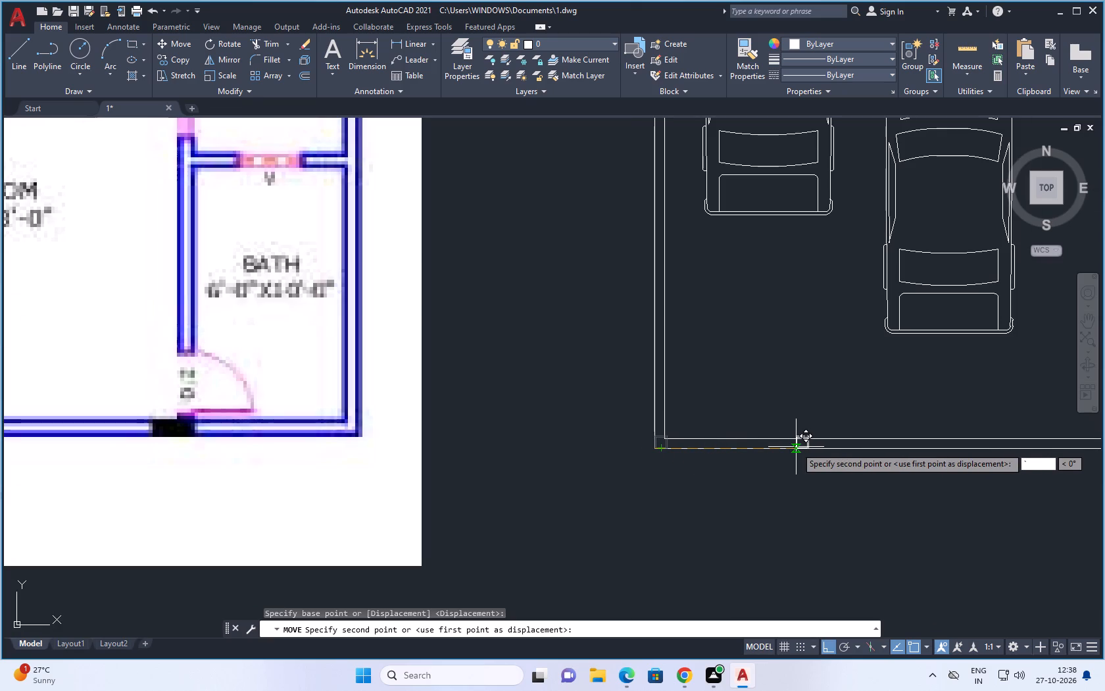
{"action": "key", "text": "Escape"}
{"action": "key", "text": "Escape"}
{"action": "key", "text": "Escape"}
Trim the two inner boundary wall lines where they run inside the double-square post at the car porch corner.
{"action": "scroll", "coordinate": [652, 432], "scroll_direction": "up", "scroll_amount": 2}
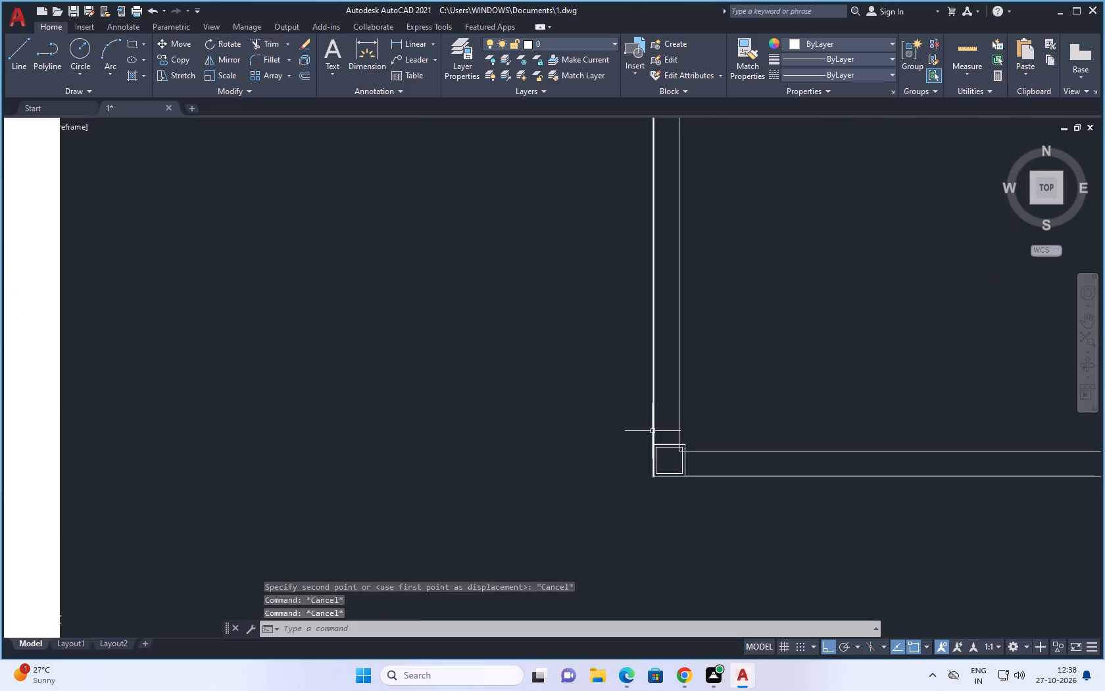
{"action": "key", "text": "t"}
{"action": "type", "text": "R"}
{"action": "key", "text": "space"}
{"action": "key", "text": "space"}
{"action": "scroll", "coordinate": [687, 452], "scroll_direction": "up", "scroll_amount": 4}
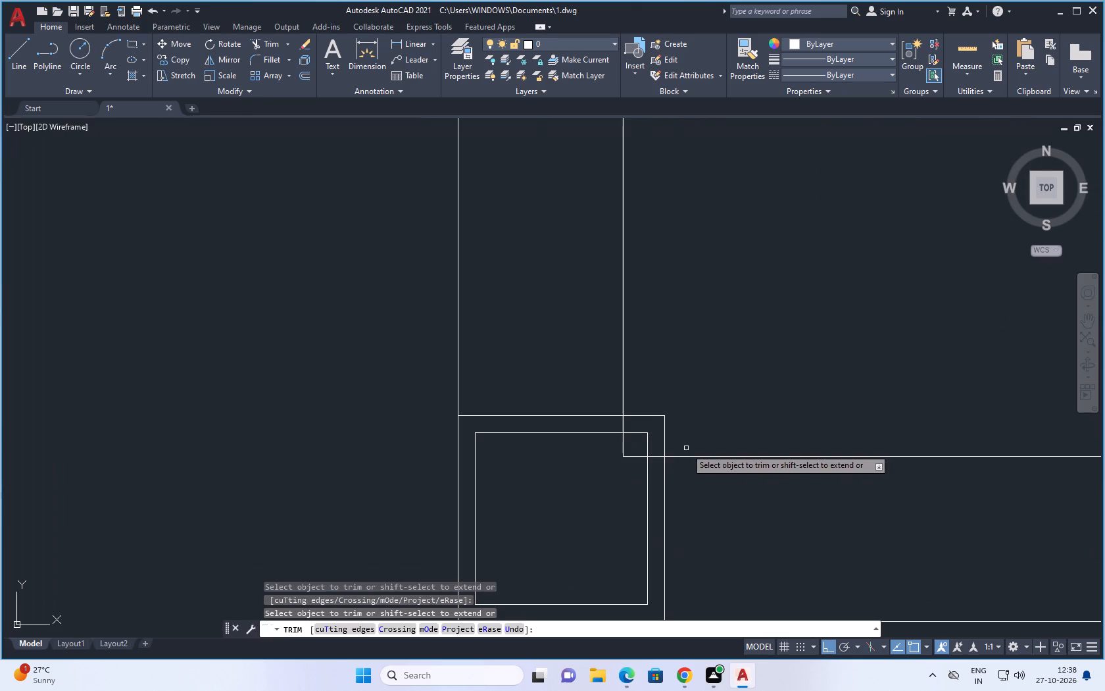
{"action": "left_click", "coordinate": [657, 457]}
{"action": "left_click", "coordinate": [633, 457]}
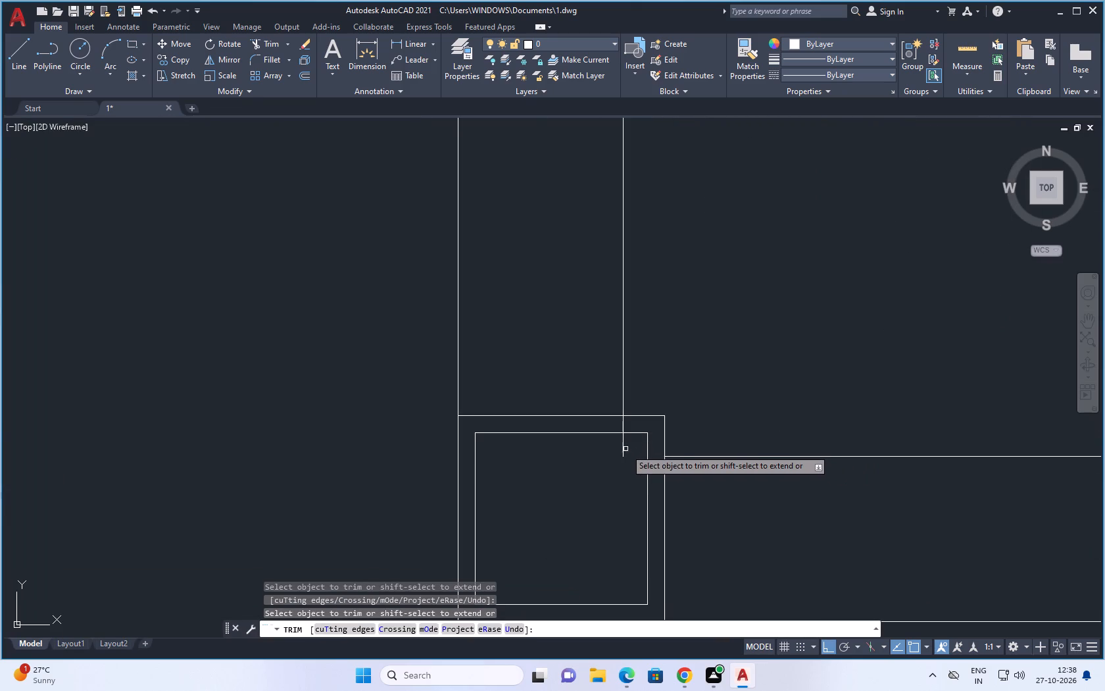
{"action": "left_click", "coordinate": [624, 447]}
{"action": "left_click", "coordinate": [622, 423]}
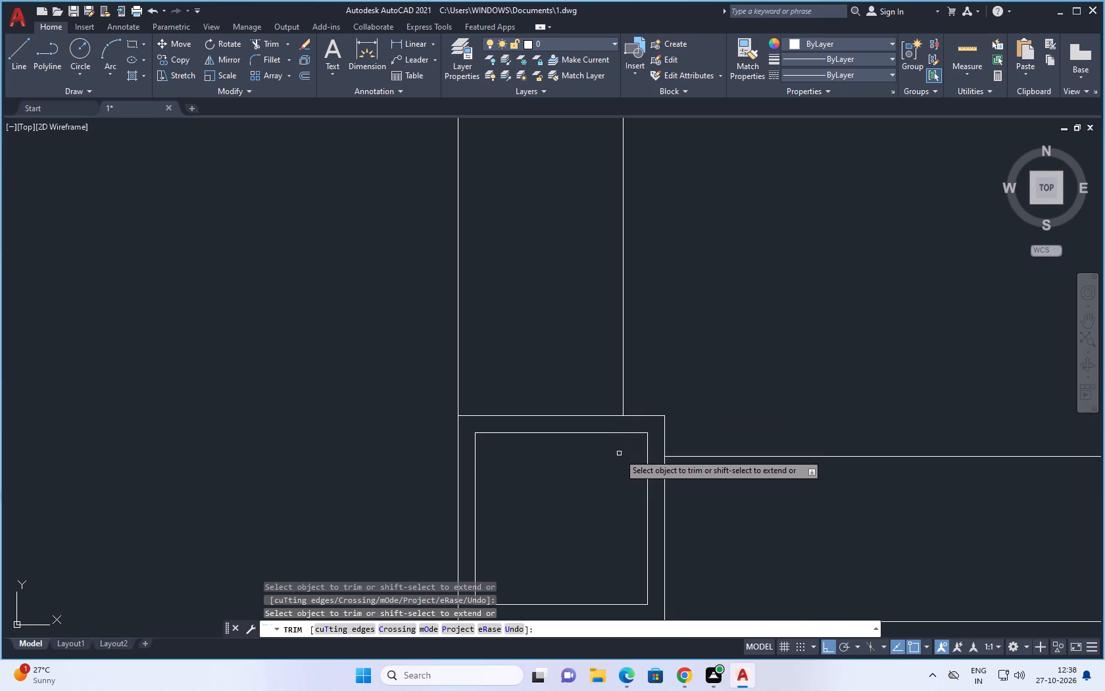
{"action": "scroll", "coordinate": [623, 453], "scroll_direction": "down", "scroll_amount": 4}
{"action": "key", "text": "grave"}
{"action": "scroll", "coordinate": [568, 466], "scroll_direction": "down", "scroll_amount": 4}
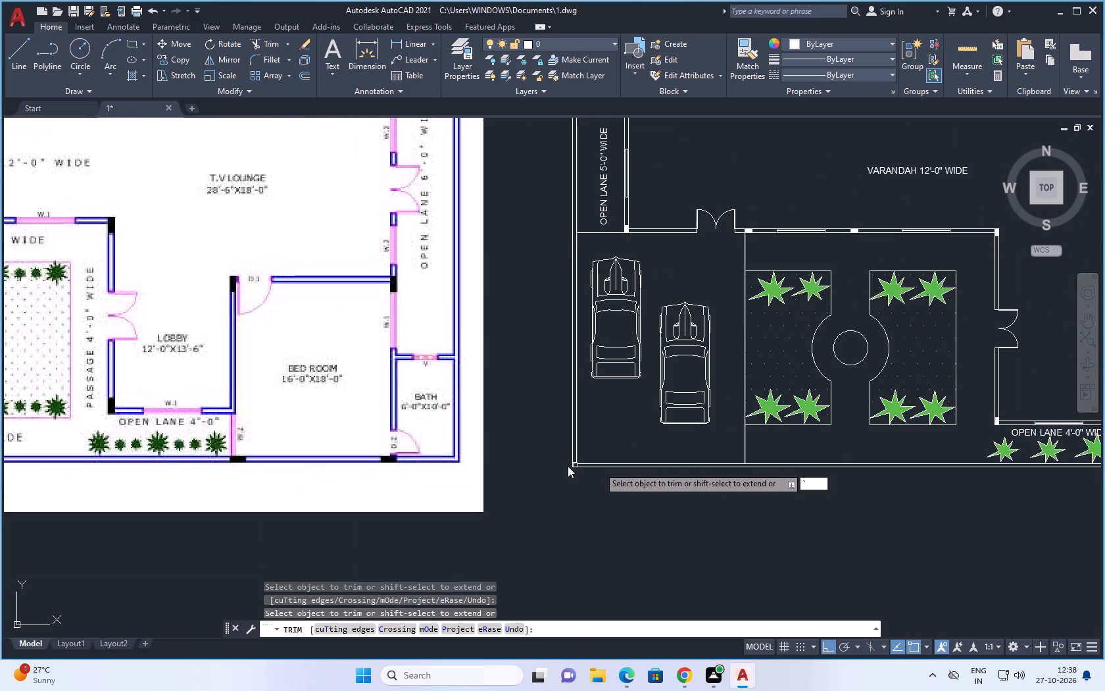
{"action": "scroll", "coordinate": [614, 461], "scroll_direction": "down", "scroll_amount": 2}
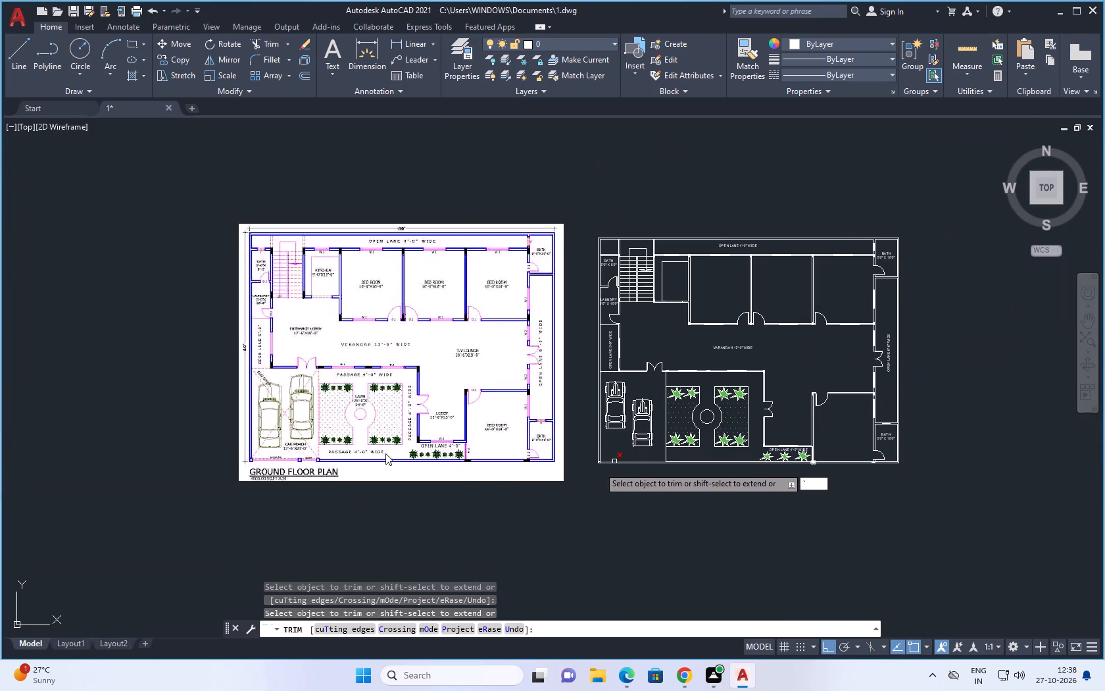
{"action": "scroll", "coordinate": [308, 451], "scroll_direction": "up", "scroll_amount": 1}
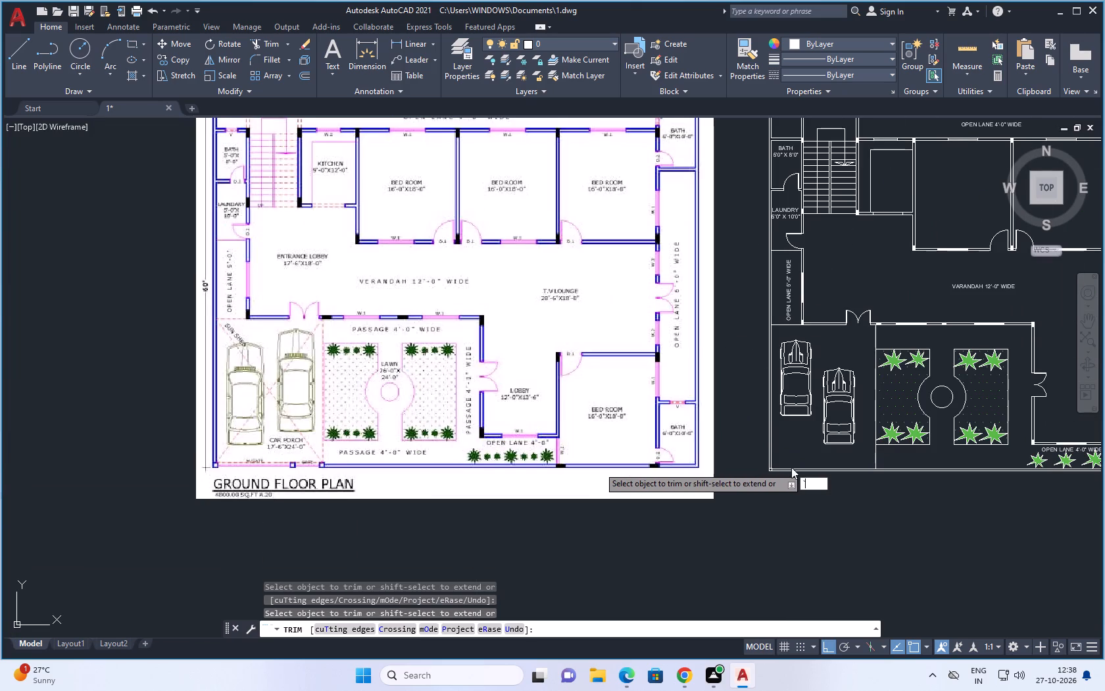
{"action": "key", "text": "Escape"}
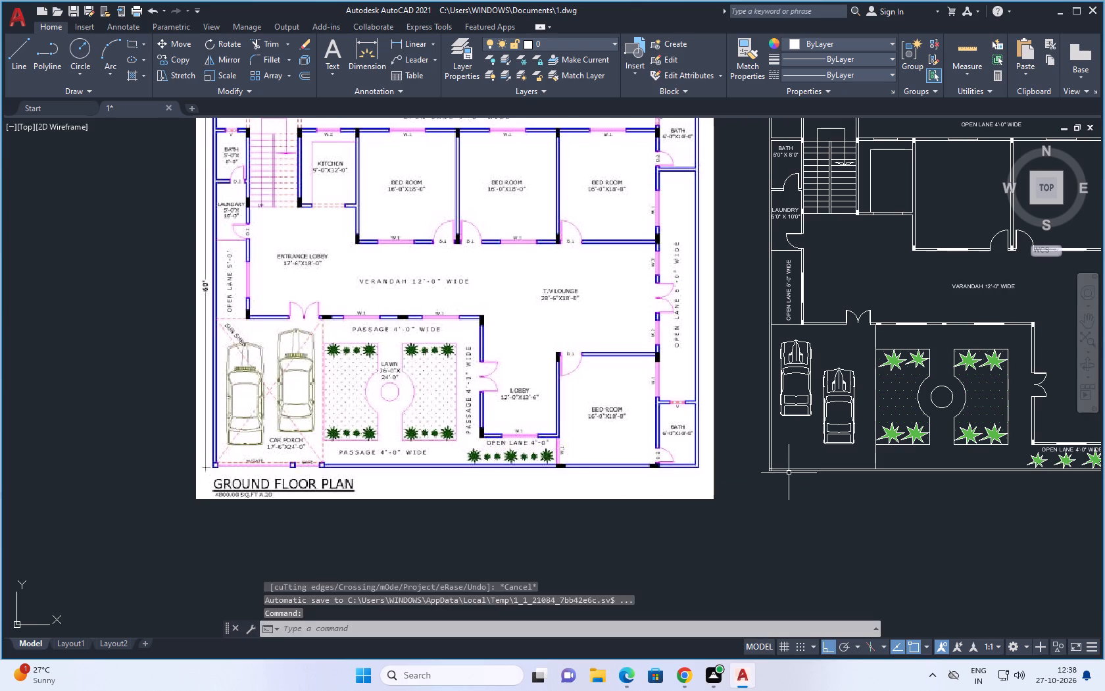
Move the double-square post 12' from the car porch corner along the front boundary wall towards the lawn.
{"action": "scroll", "coordinate": [786, 469], "scroll_direction": "up", "scroll_amount": 3}
{"action": "left_click", "coordinate": [715, 480]}
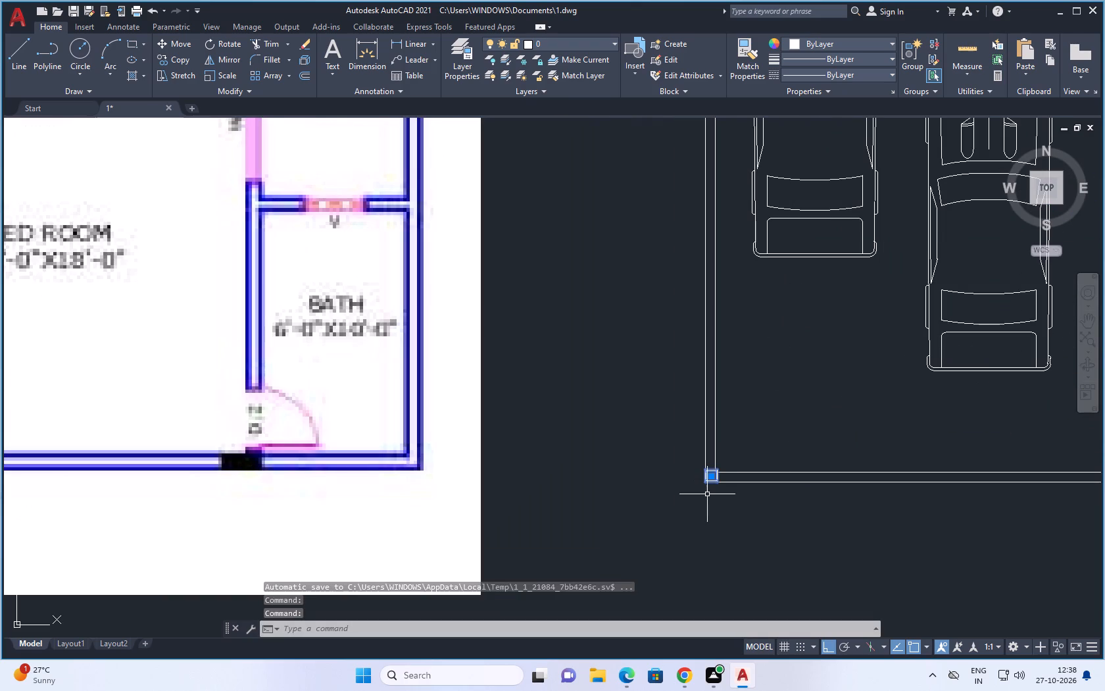
{"action": "key", "text": "m"}
{"action": "key", "text": "space"}
{"action": "scroll", "coordinate": [708, 484], "scroll_direction": "up", "scroll_amount": 3}
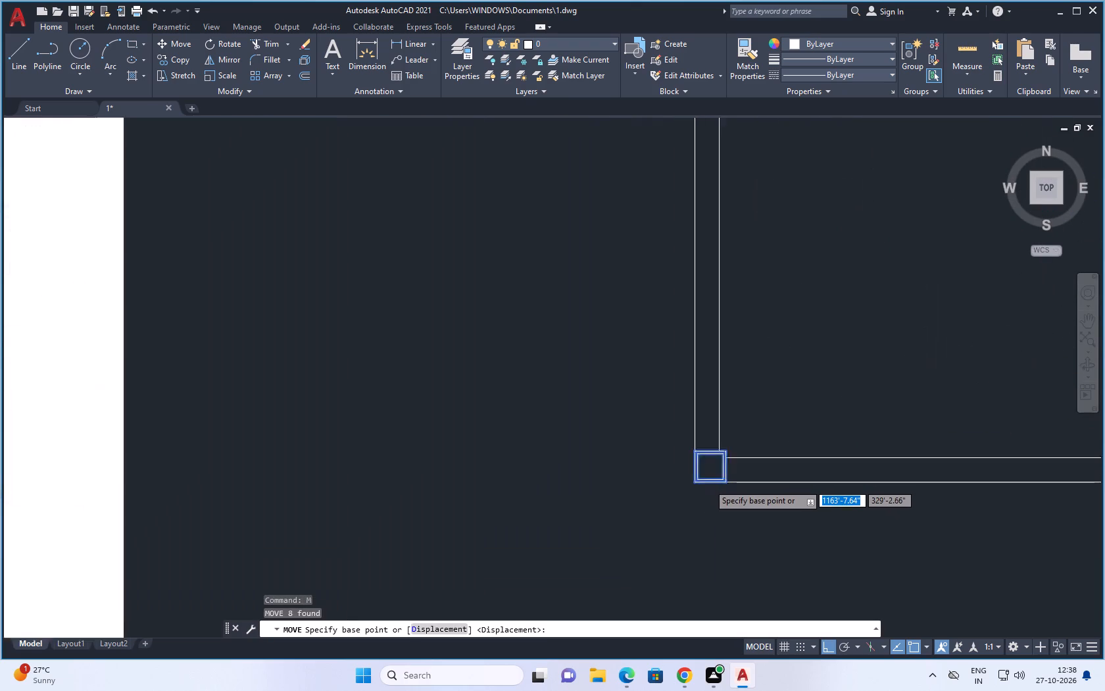
{"action": "scroll", "coordinate": [708, 484], "scroll_direction": "up", "scroll_amount": 1}
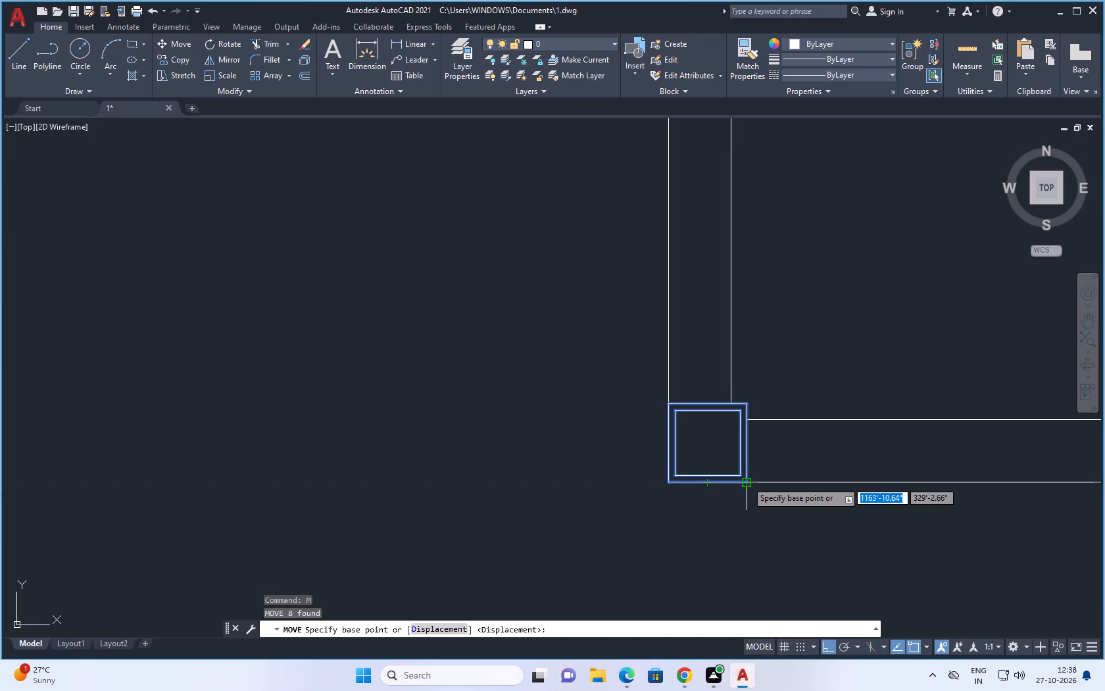
{"action": "left_click", "coordinate": [747, 481]}
{"action": "scroll", "coordinate": [916, 484], "scroll_direction": "down", "scroll_amount": 4}
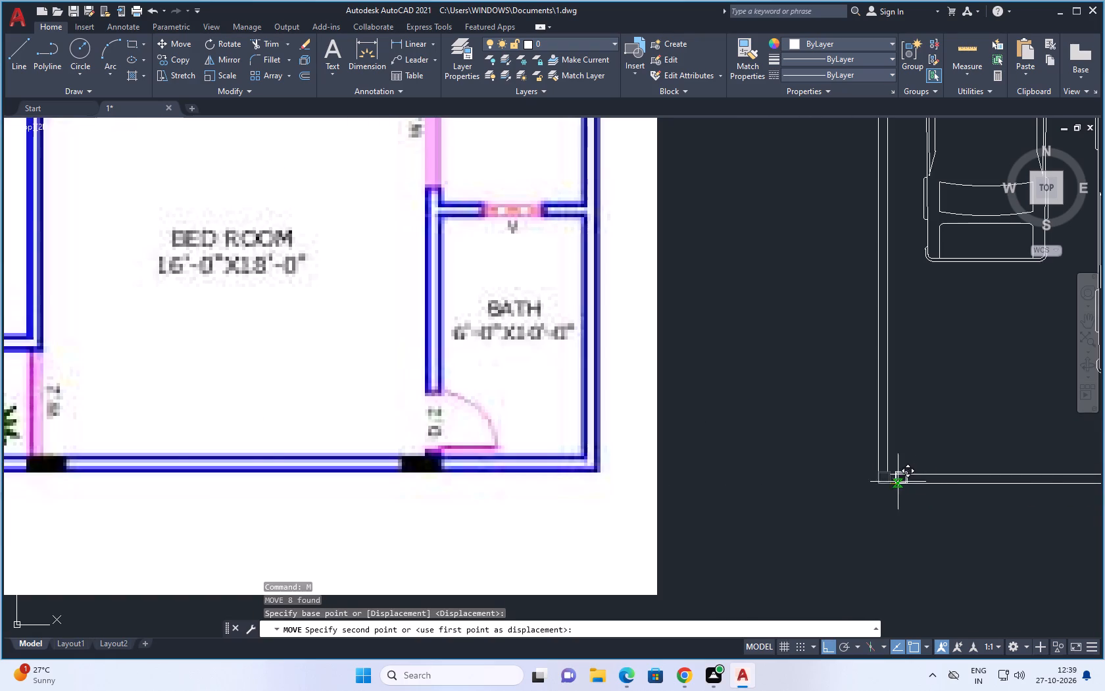
{"action": "scroll", "coordinate": [785, 459], "scroll_direction": "down", "scroll_amount": 3}
{"action": "scroll", "coordinate": [879, 467], "scroll_direction": "up", "scroll_amount": 2}
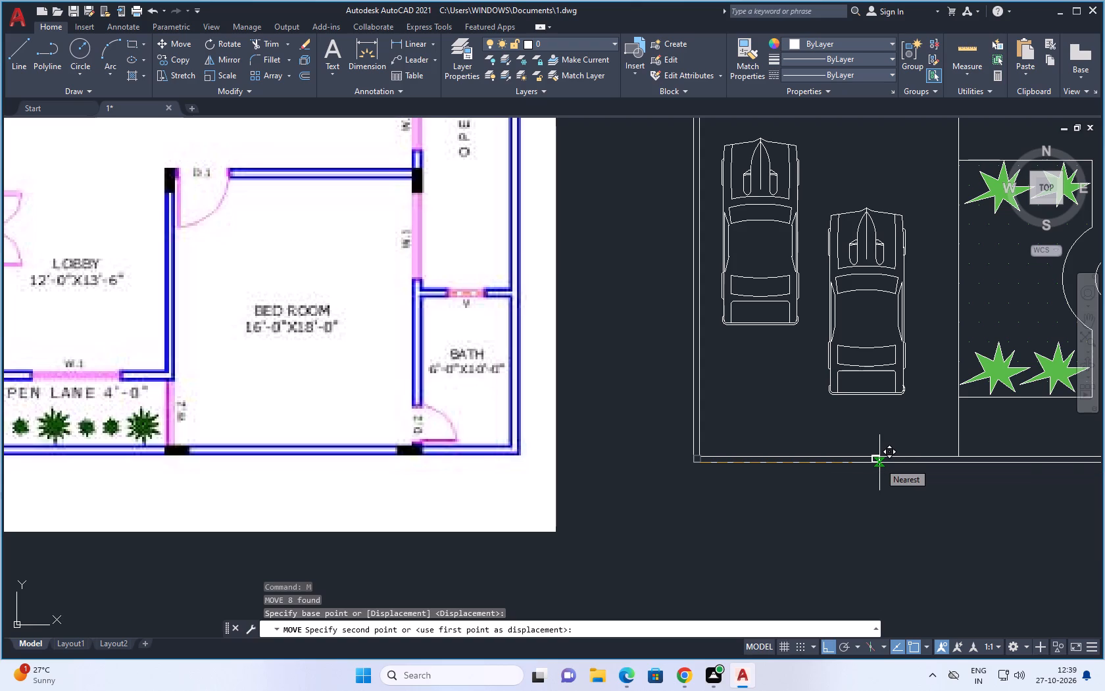
{"action": "type", "text": "12'"}
{"action": "key", "text": "Return"}
Copy the double-square post about 5'-6" along the front boundary wall onto the line dividing car porch and lawn.
{"action": "scroll", "coordinate": [814, 484], "scroll_direction": "down", "scroll_amount": 2}
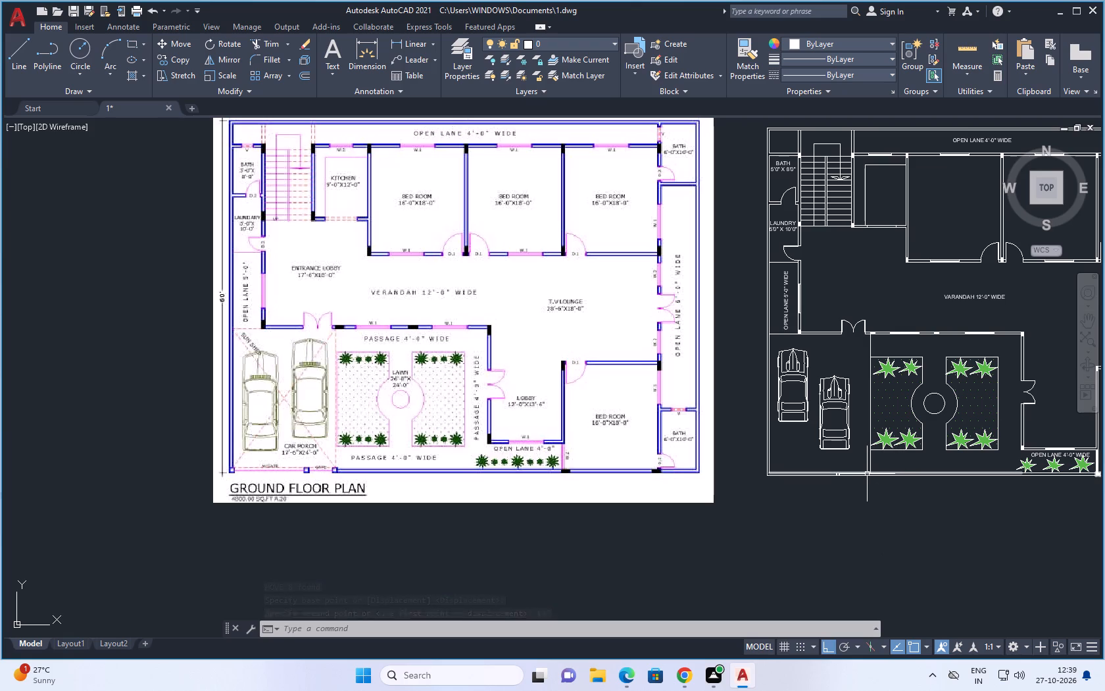
{"action": "scroll", "coordinate": [862, 467], "scroll_direction": "up", "scroll_amount": 5}
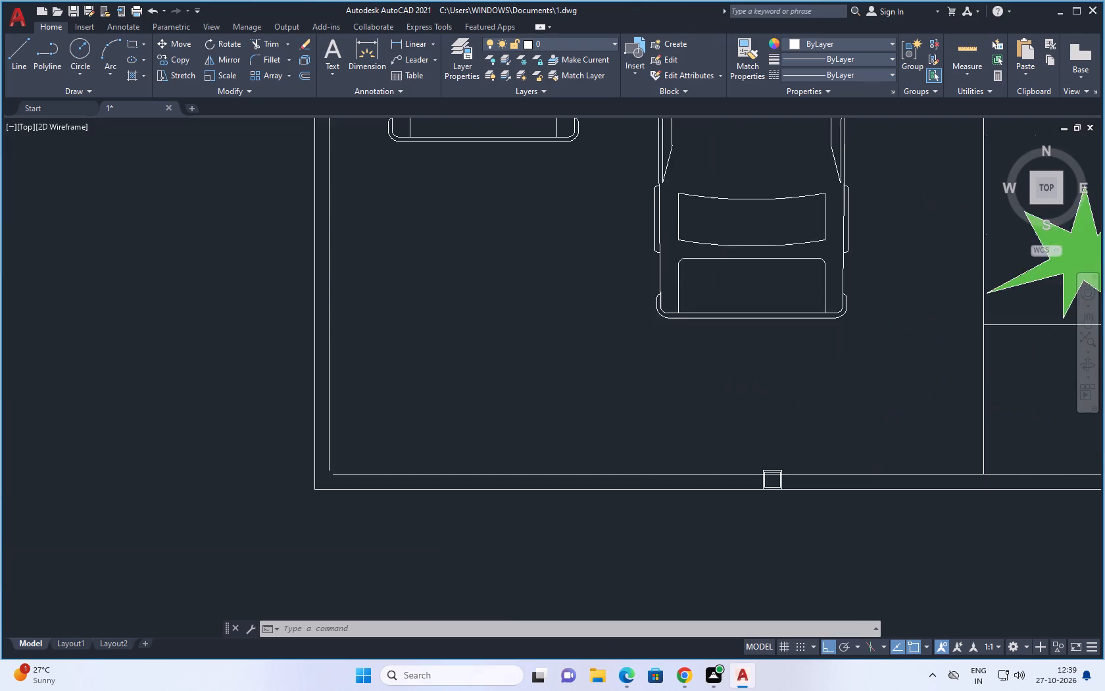
{"action": "left_click", "coordinate": [748, 481]}
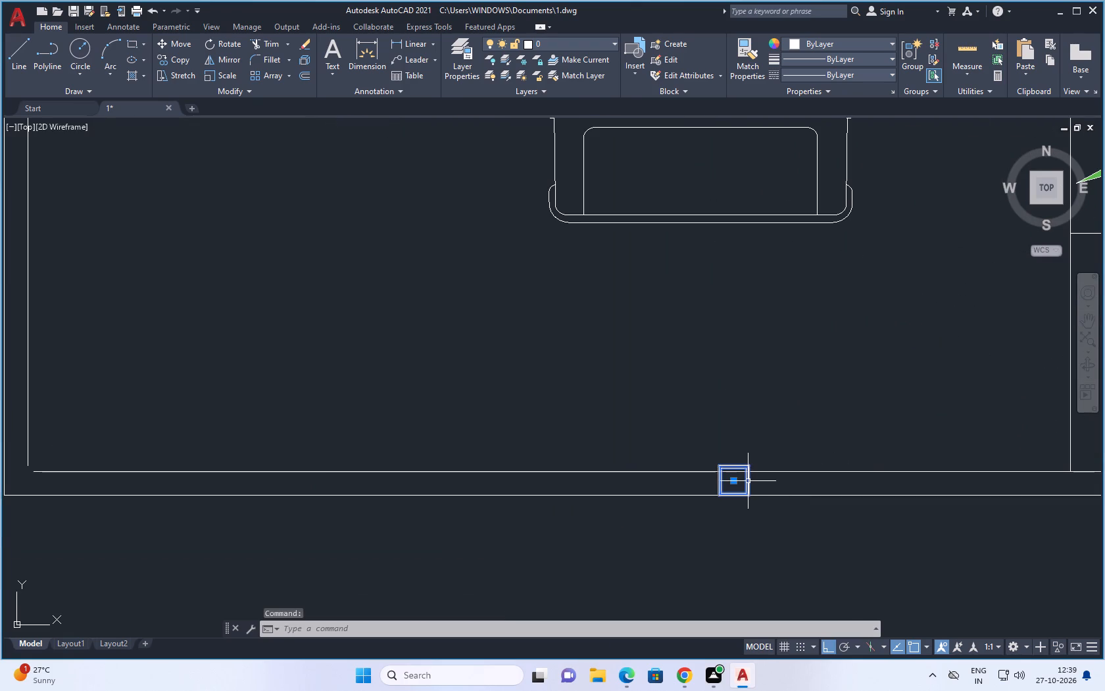
{"action": "right_click", "coordinate": [748, 481]}
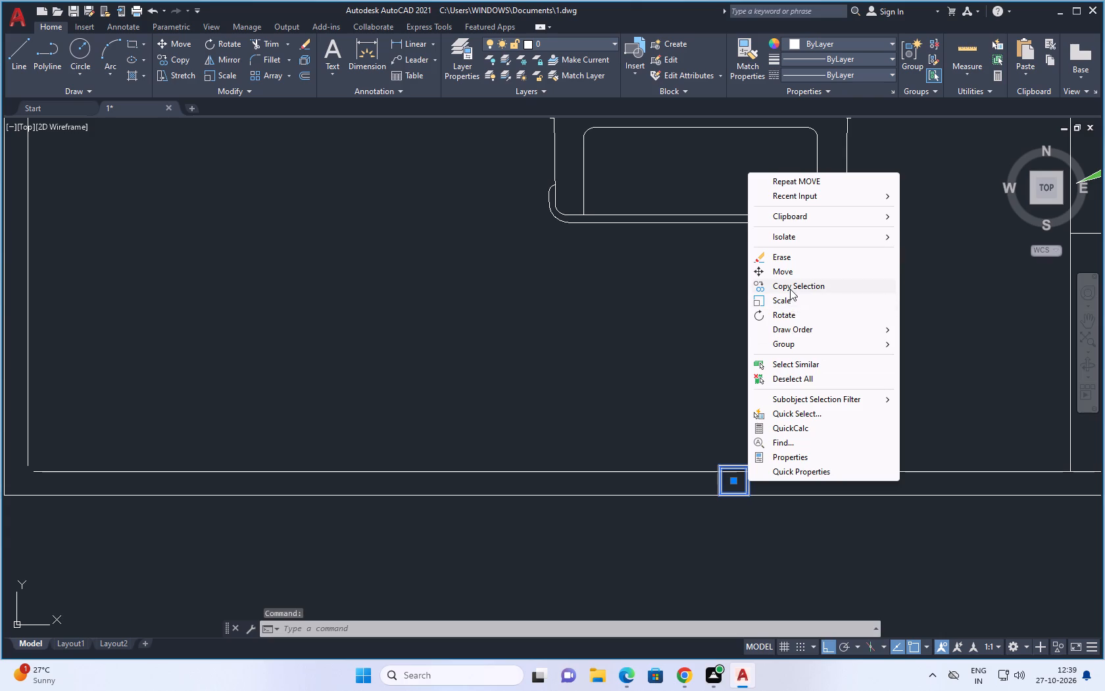
{"action": "left_click", "coordinate": [790, 289]}
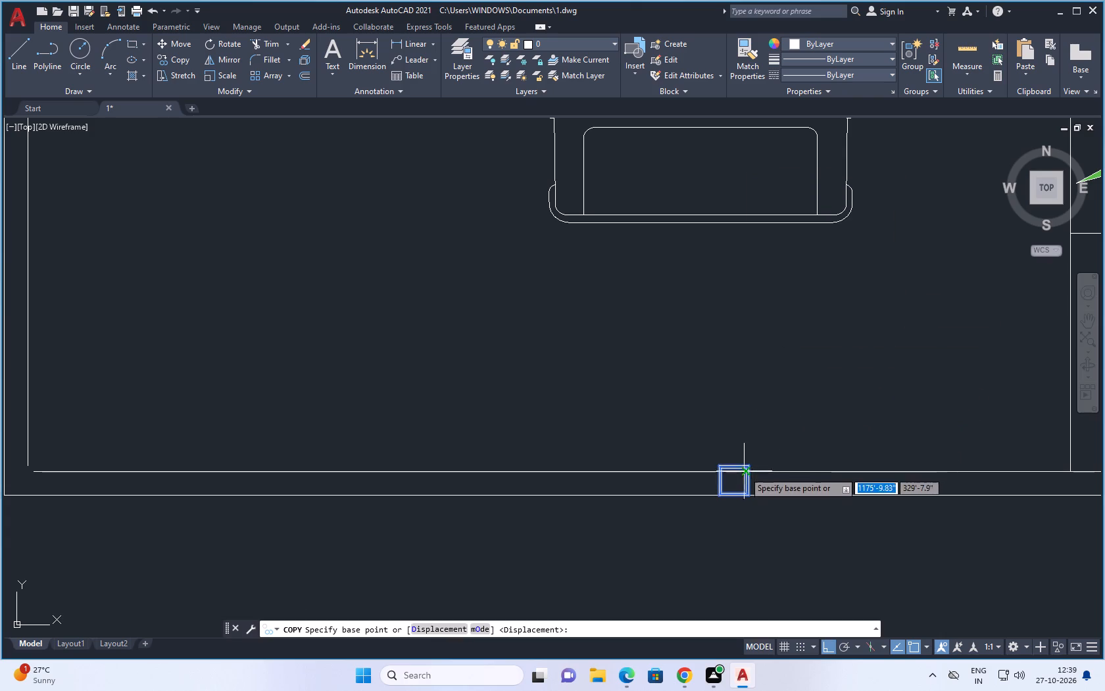
{"action": "scroll", "coordinate": [743, 474], "scroll_direction": "up", "scroll_amount": 3}
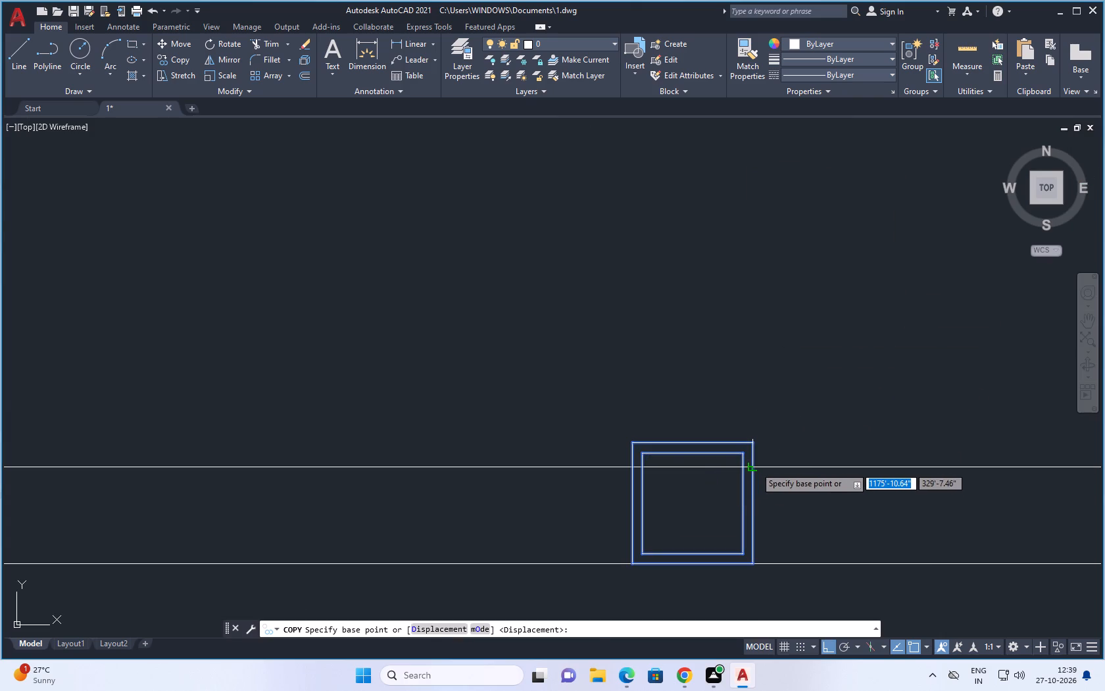
{"action": "left_click", "coordinate": [755, 467]}
{"action": "scroll", "coordinate": [691, 484], "scroll_direction": "down", "scroll_amount": 4}
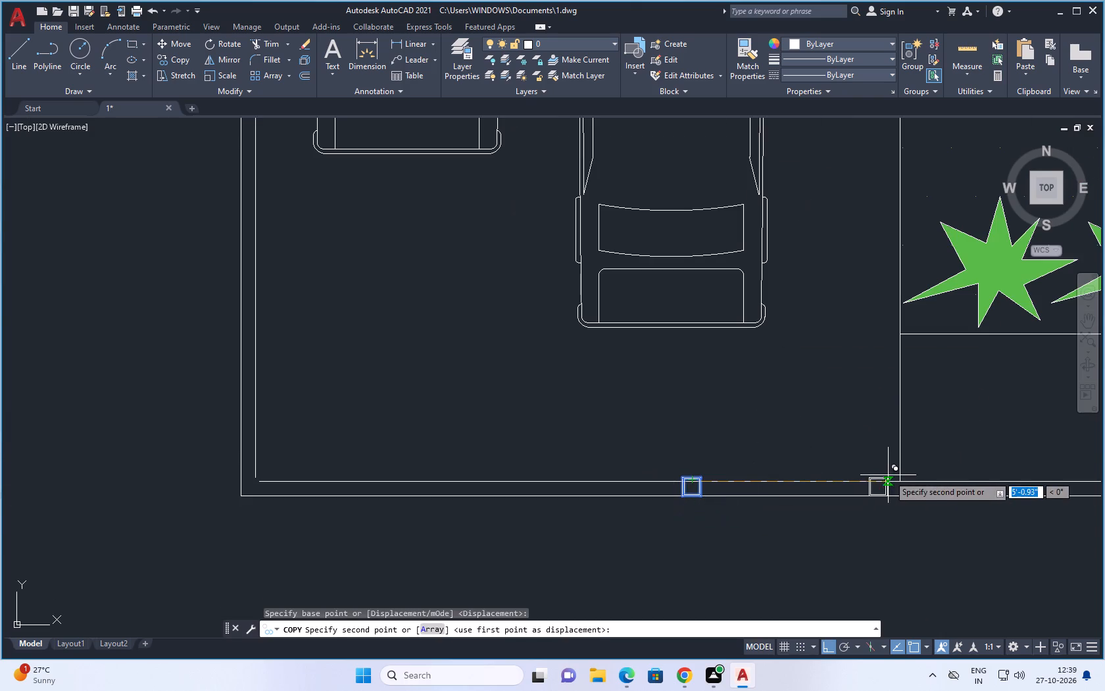
{"action": "scroll", "coordinate": [906, 480], "scroll_direction": "up", "scroll_amount": 4}
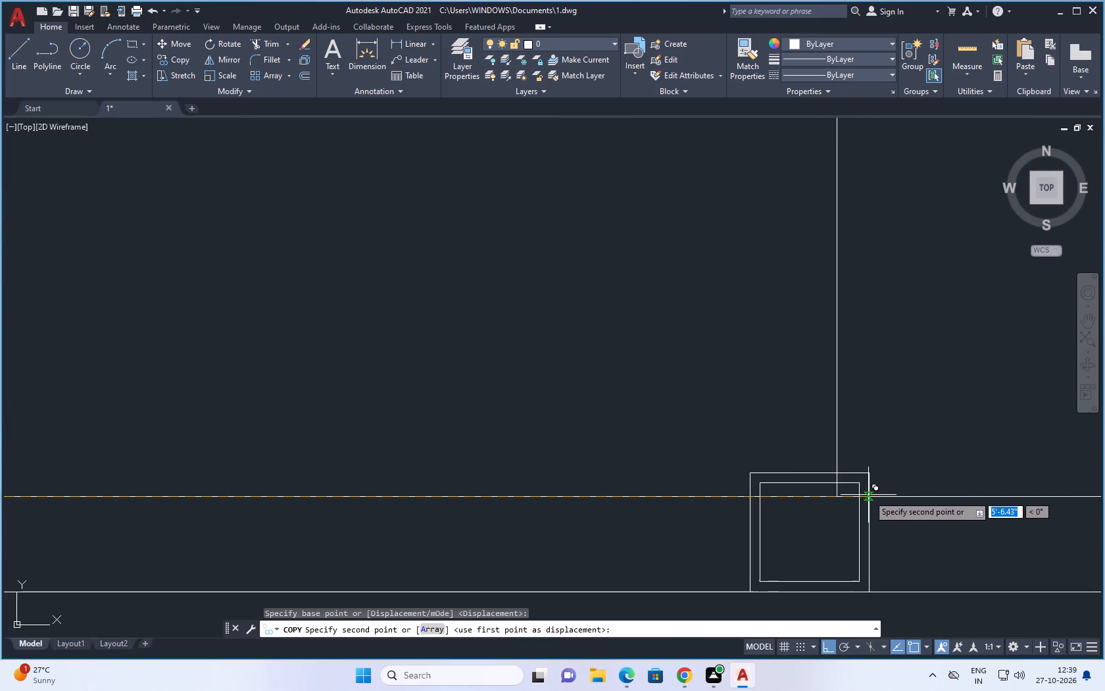
{"action": "left_click", "coordinate": [856, 496]}
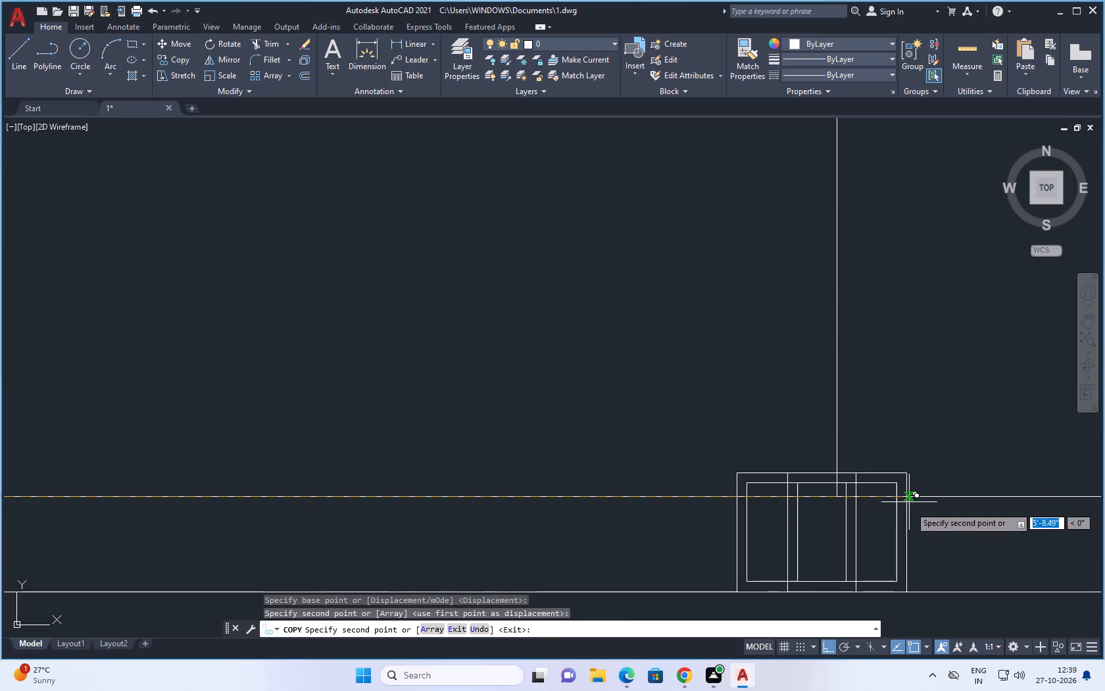
{"action": "key", "text": "Escape"}
{"action": "key", "text": "Escape"}
Trim the porch-lawn dividing line and the inner boundary wall line where they run inside the copied post.
{"action": "type", "text": "TR"}
{"action": "key", "text": "space"}
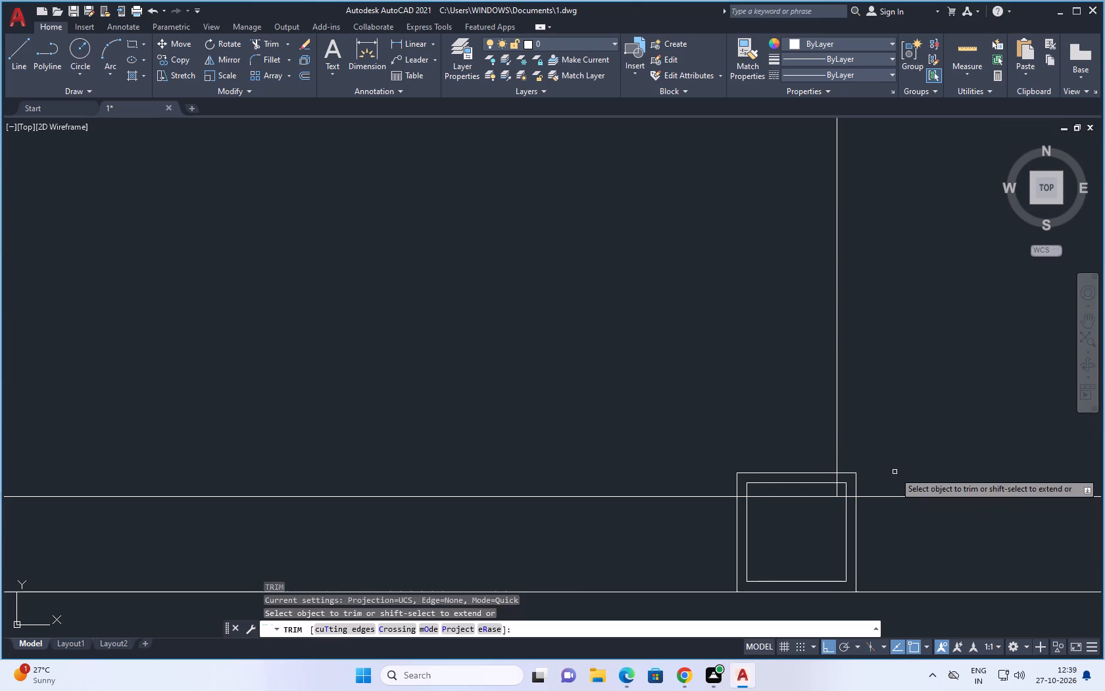
{"action": "key", "text": "space"}
{"action": "left_click", "coordinate": [837, 490]}
{"action": "left_click", "coordinate": [837, 481]}
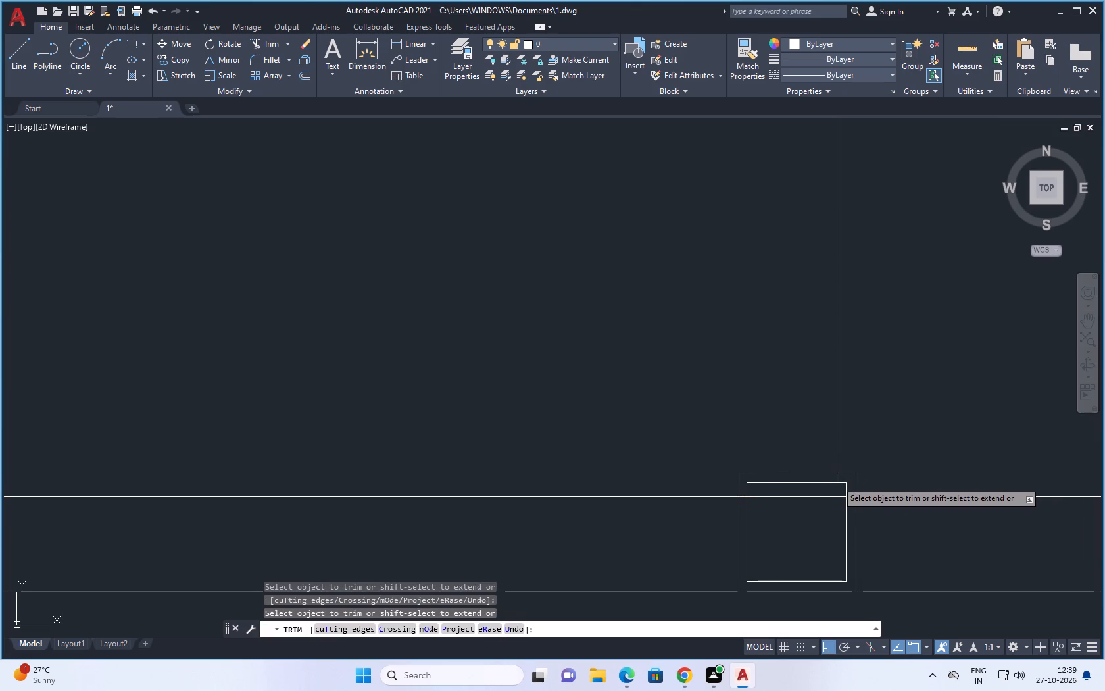
{"action": "scroll", "coordinate": [887, 474], "scroll_direction": "down", "scroll_amount": 1}
{"action": "left_click", "coordinate": [837, 490]}
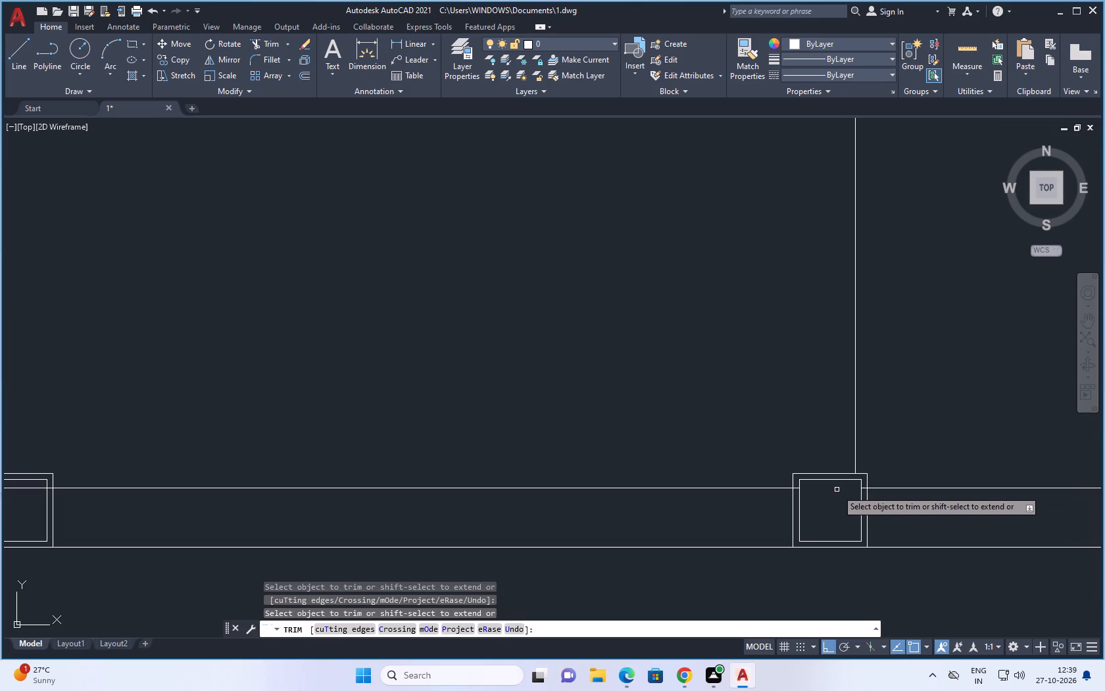
{"action": "left_click", "coordinate": [864, 488]}
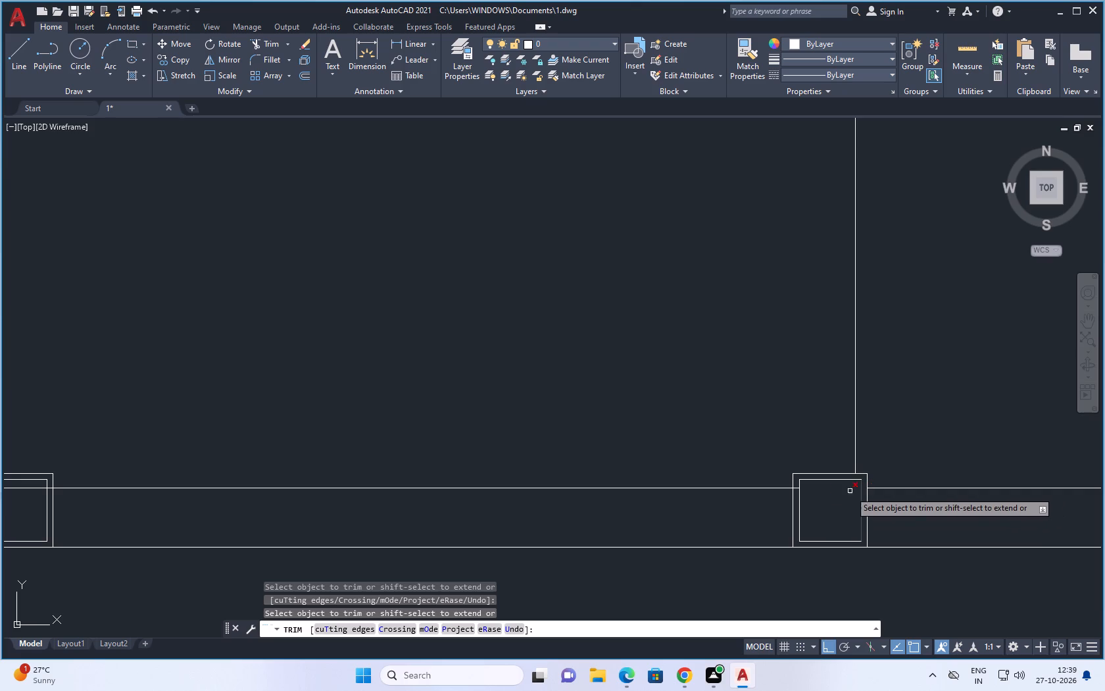
{"action": "scroll", "coordinate": [791, 486], "scroll_direction": "up", "scroll_amount": 4}
{"action": "left_click_drag", "start_coordinate": [807, 480], "coordinate": [807, 485]}
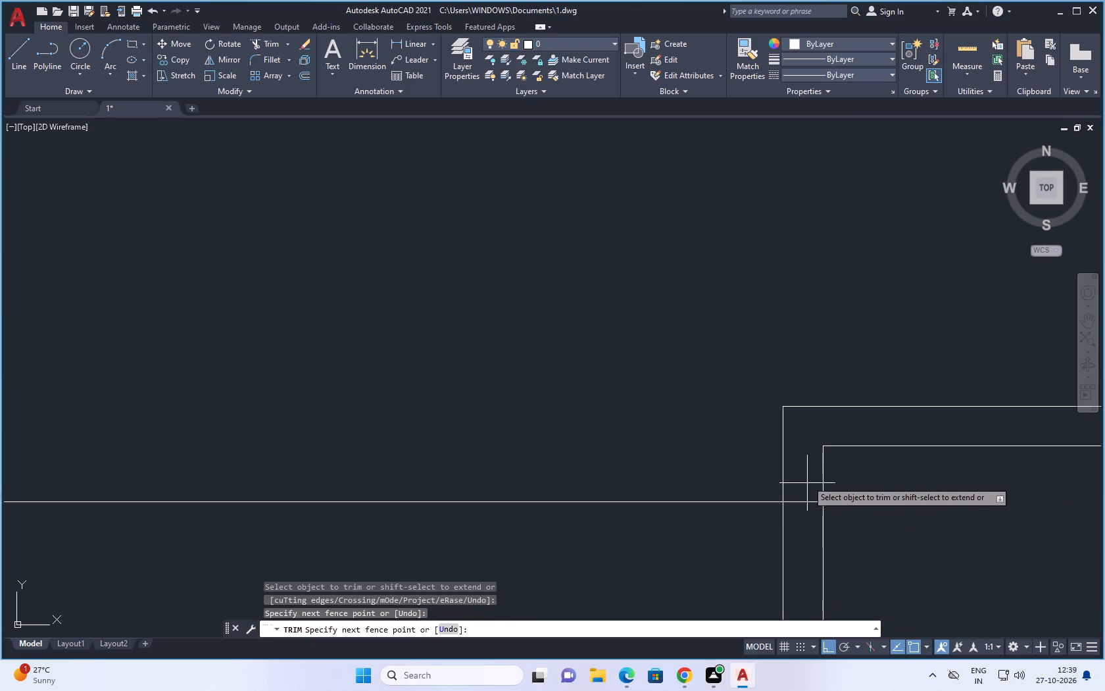
{"action": "left_click_drag", "start_coordinate": [807, 485], "coordinate": [800, 519]}
{"action": "scroll", "coordinate": [808, 491], "scroll_direction": "down", "scroll_amount": 8}
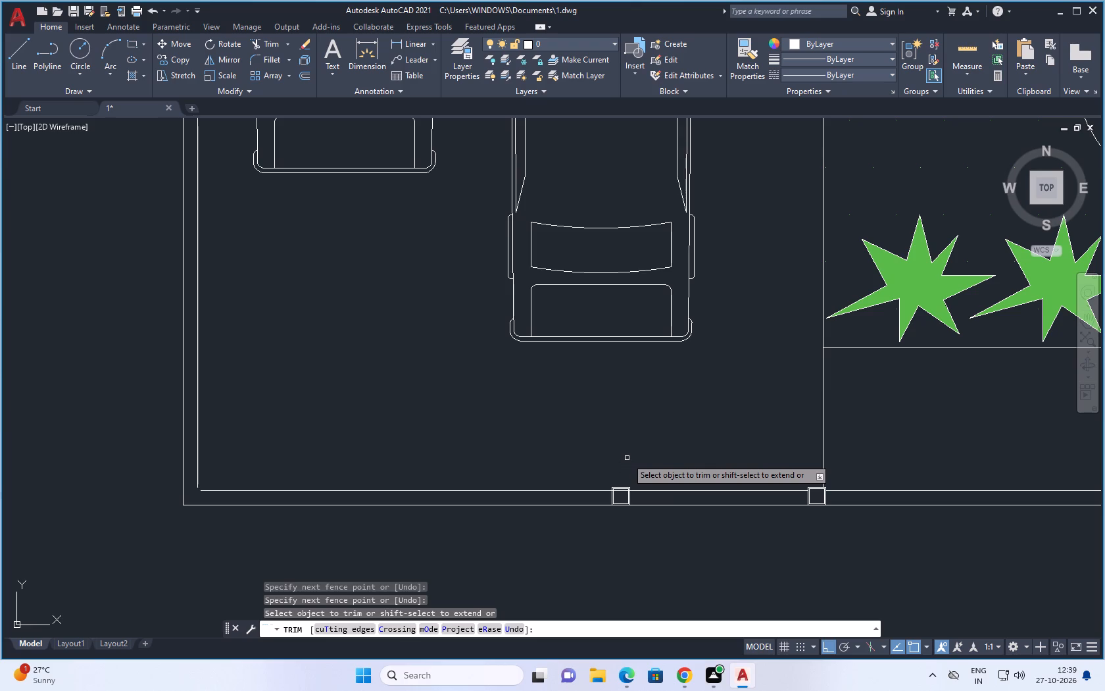
{"action": "key", "text": "Escape"}
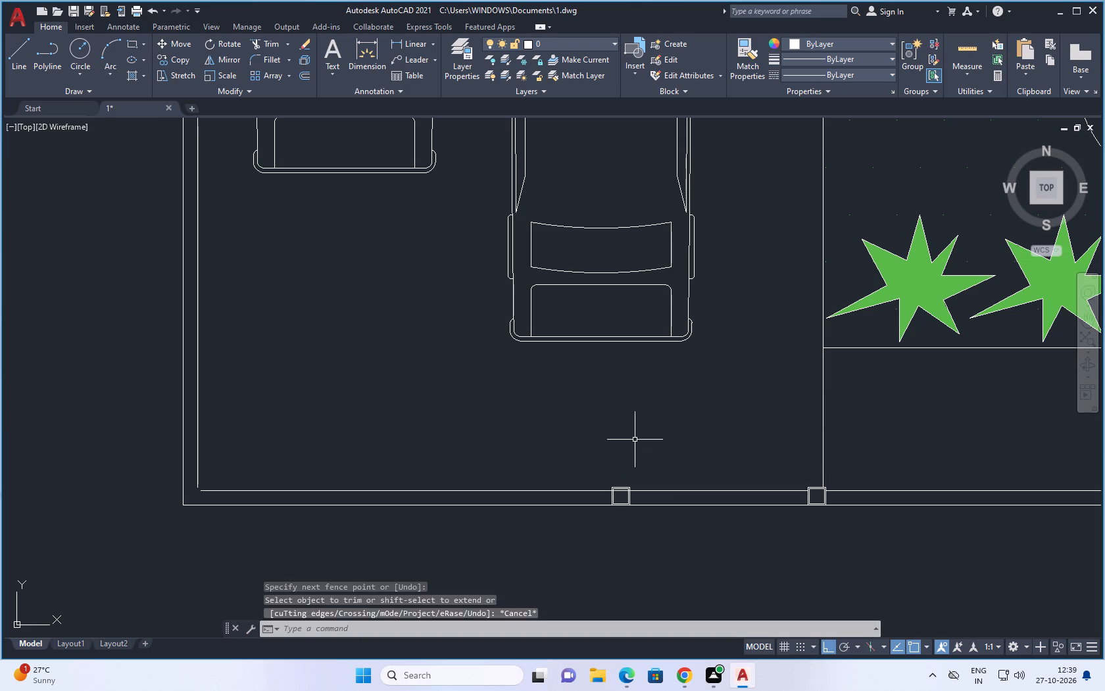
{"action": "key", "text": "Escape"}
Trim the inner front boundary wall line where it runs inside the middle double-square post, between the car porch corner and the lawn.
{"action": "type", "text": "TR"}
{"action": "key", "text": "space"}
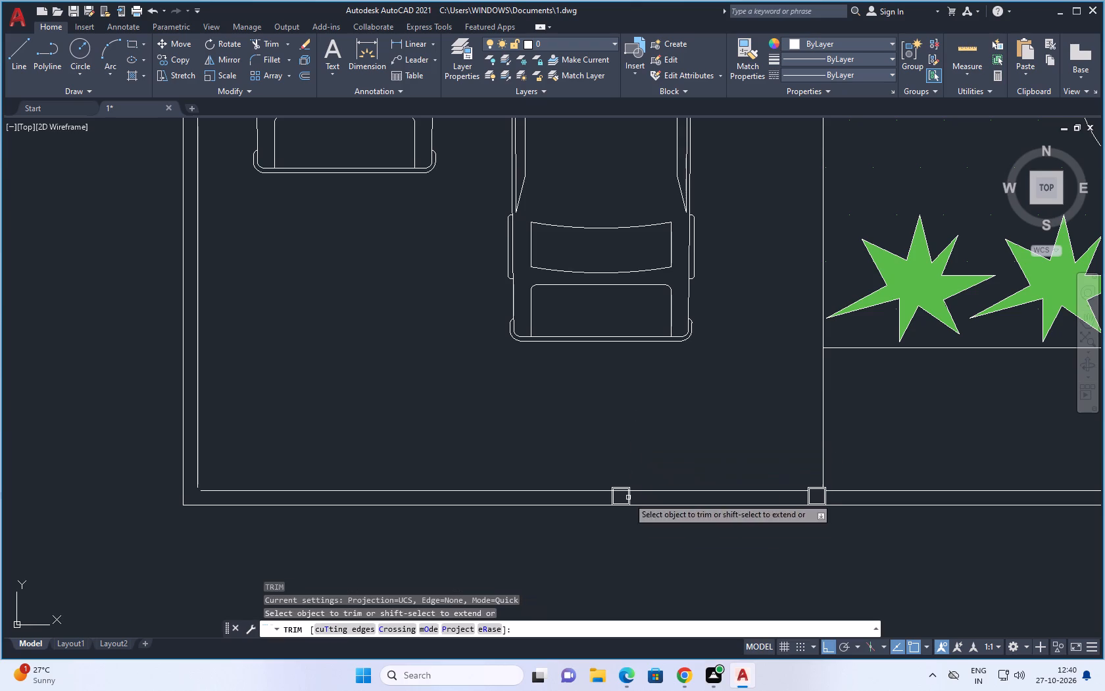
{"action": "scroll", "coordinate": [614, 493], "scroll_direction": "up", "scroll_amount": 4}
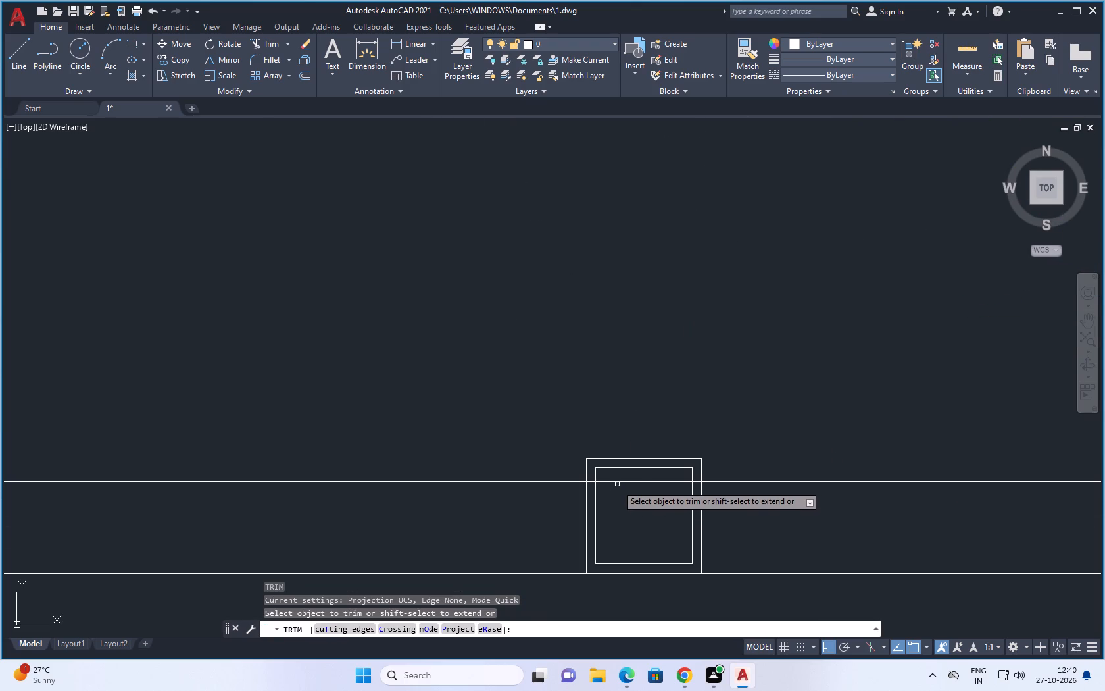
{"action": "left_click", "coordinate": [617, 484]}
{"action": "left_click", "coordinate": [622, 477]}
{"action": "left_click", "coordinate": [591, 482]}
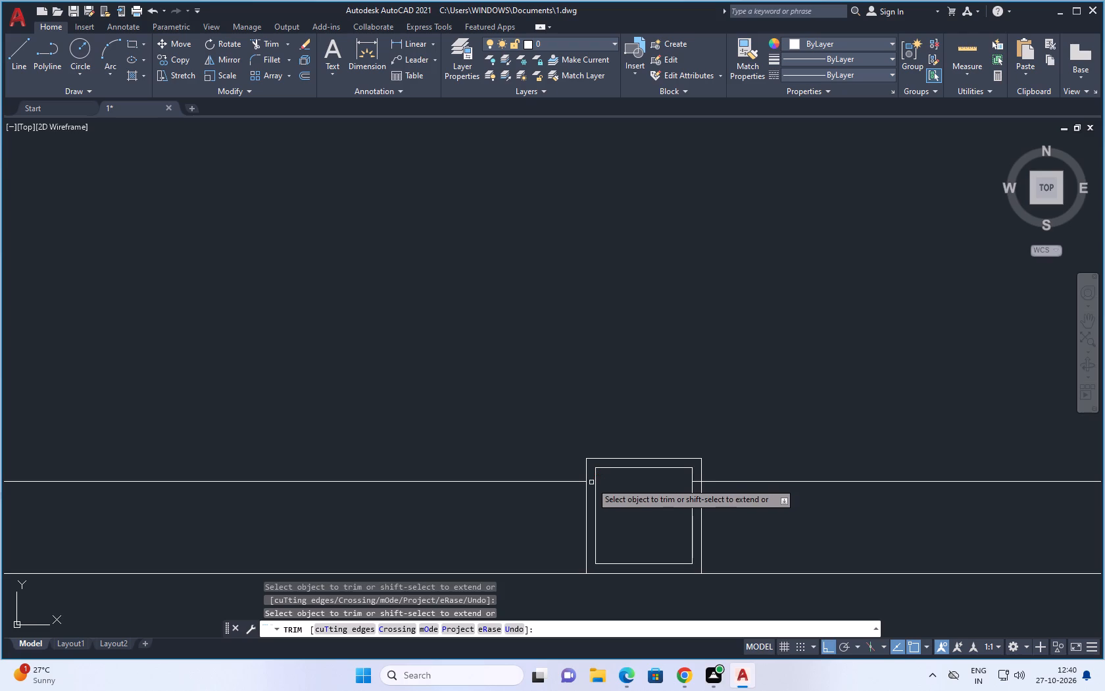
{"action": "left_click", "coordinate": [695, 482]}
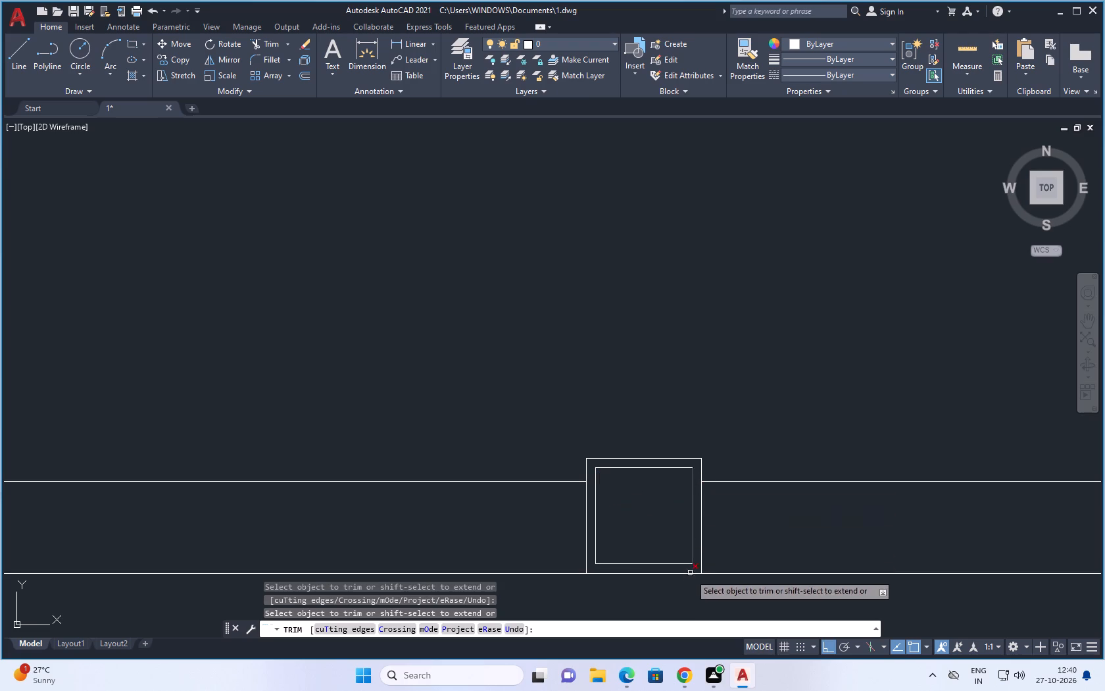
{"action": "key", "text": "Escape"}
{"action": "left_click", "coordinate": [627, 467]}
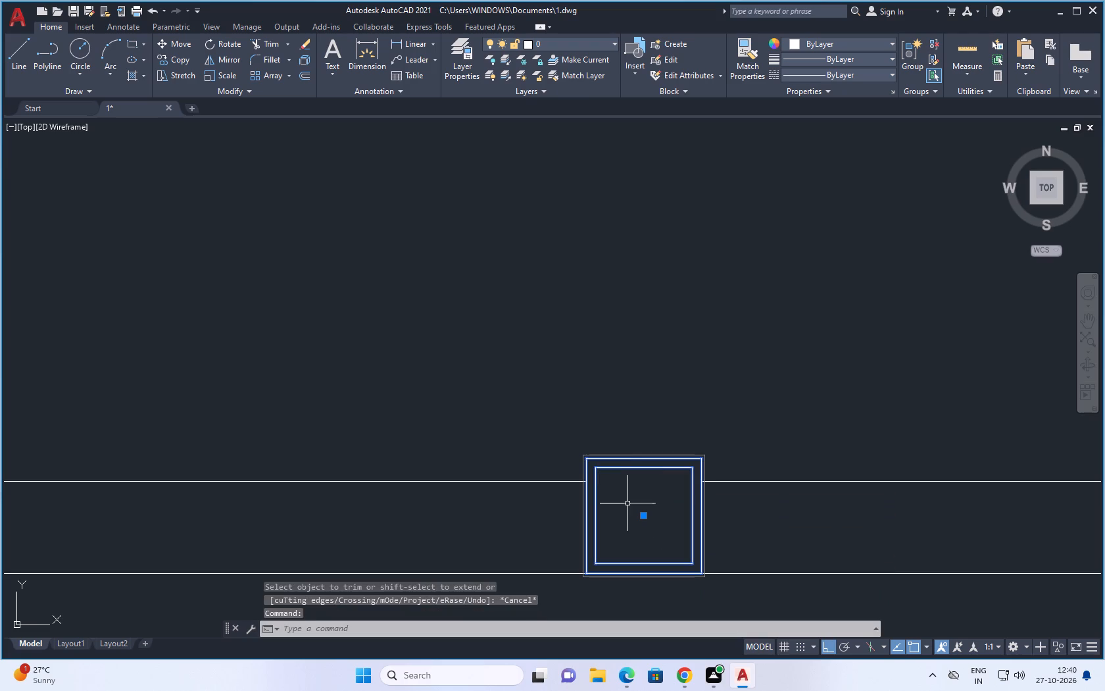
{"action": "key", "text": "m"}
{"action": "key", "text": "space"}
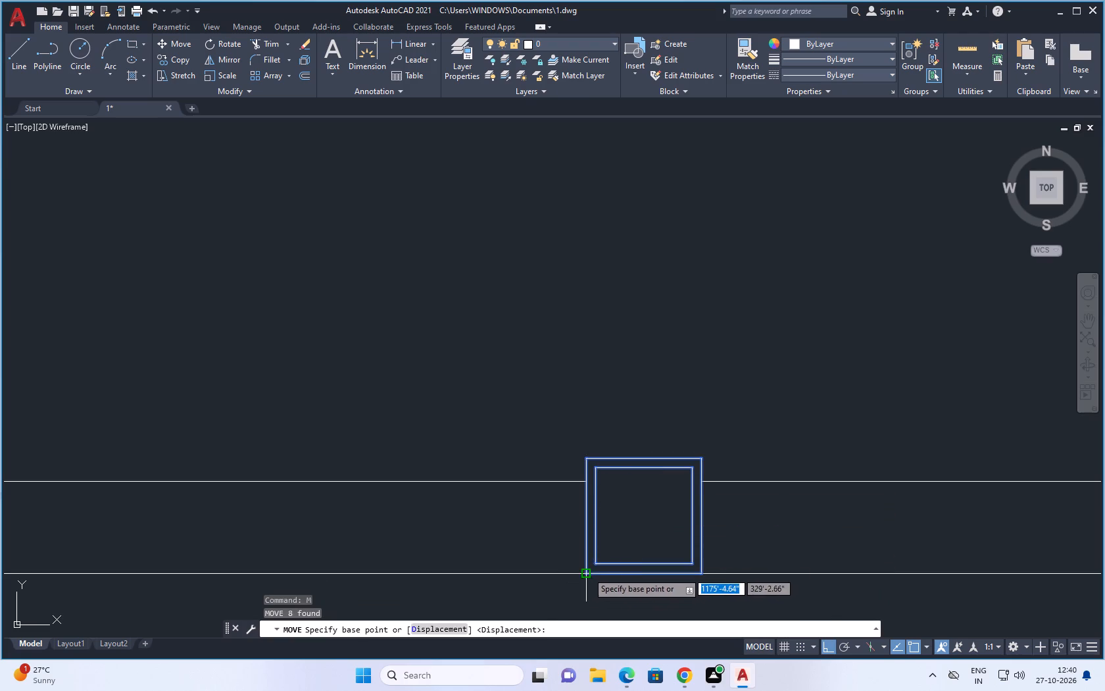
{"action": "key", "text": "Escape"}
Copy the middle double-square post by its lower-left corner onto the outer corner of the car porch boundary wall.
{"action": "left_click_drag", "start_coordinate": [745, 505], "coordinate": [560, 526]}
{"action": "right_click", "coordinate": [560, 526]}
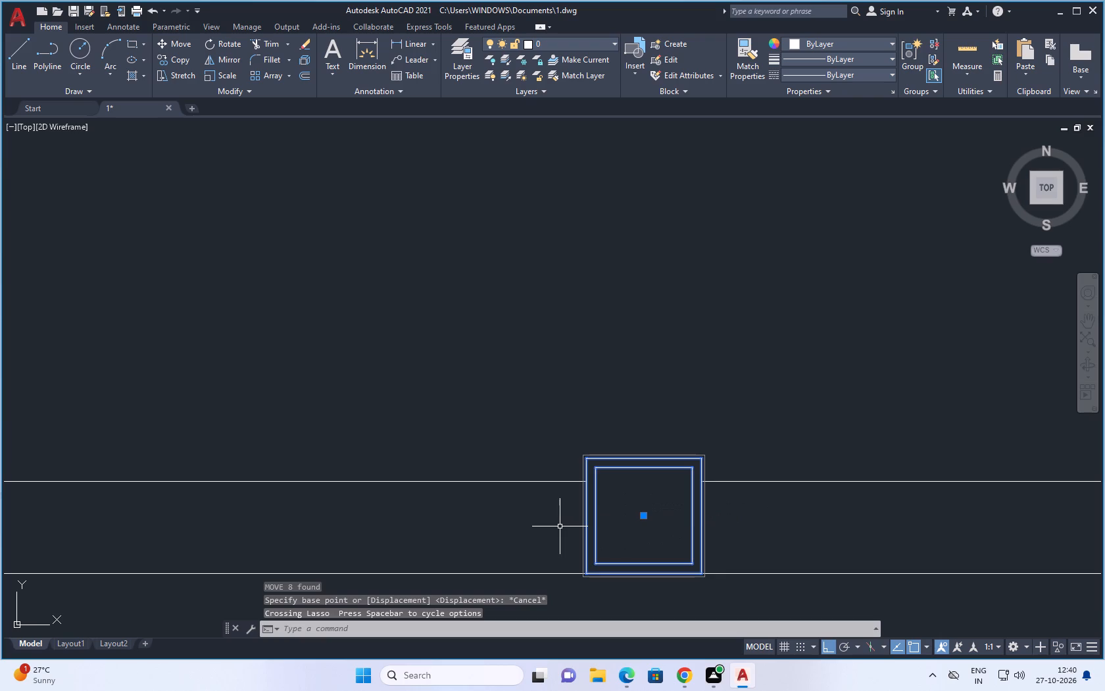
{"action": "left_click", "coordinate": [620, 331]}
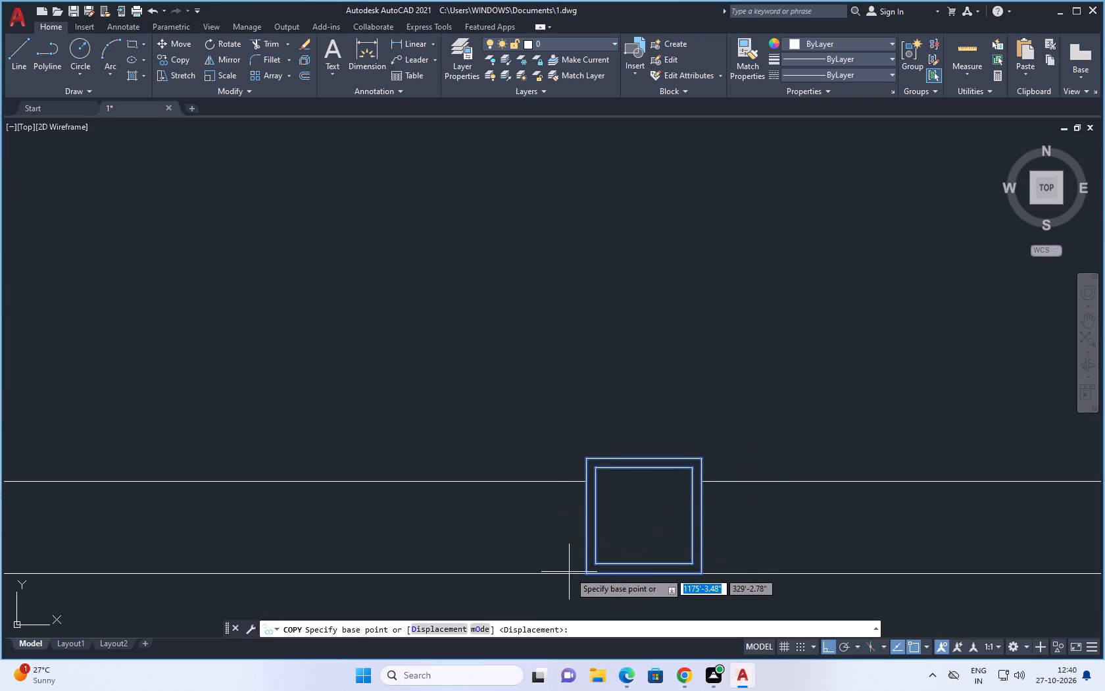
{"action": "left_click", "coordinate": [584, 573]}
{"action": "scroll", "coordinate": [814, 508], "scroll_direction": "down", "scroll_amount": 4}
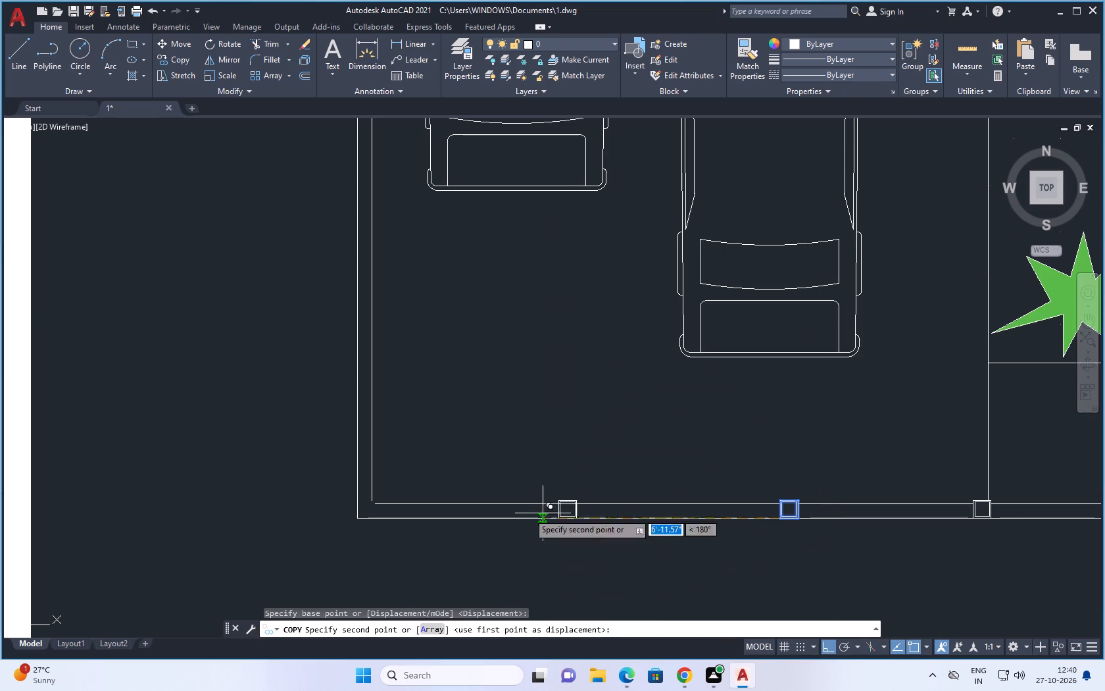
{"action": "left_click", "coordinate": [357, 515]}
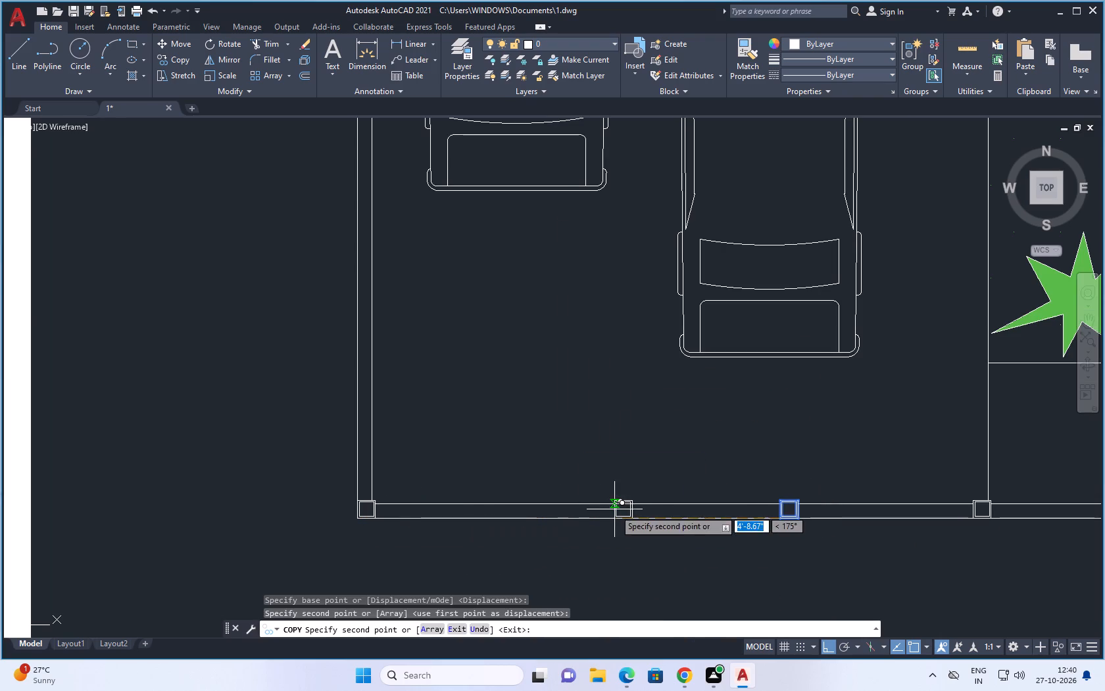
{"action": "key", "text": "Escape"}
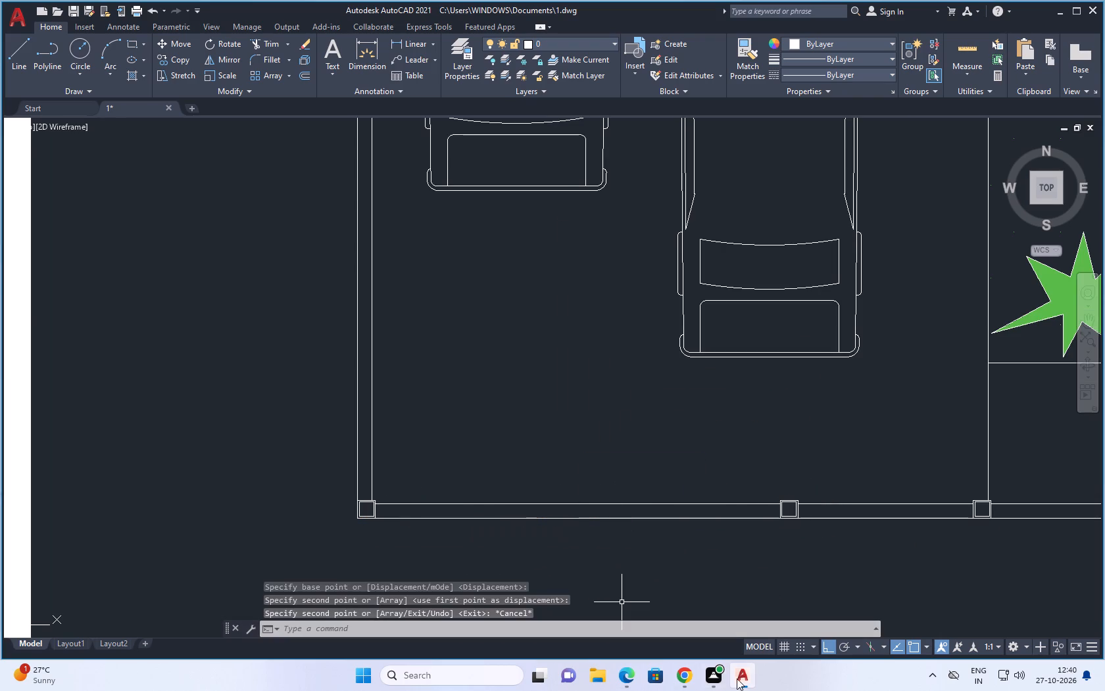
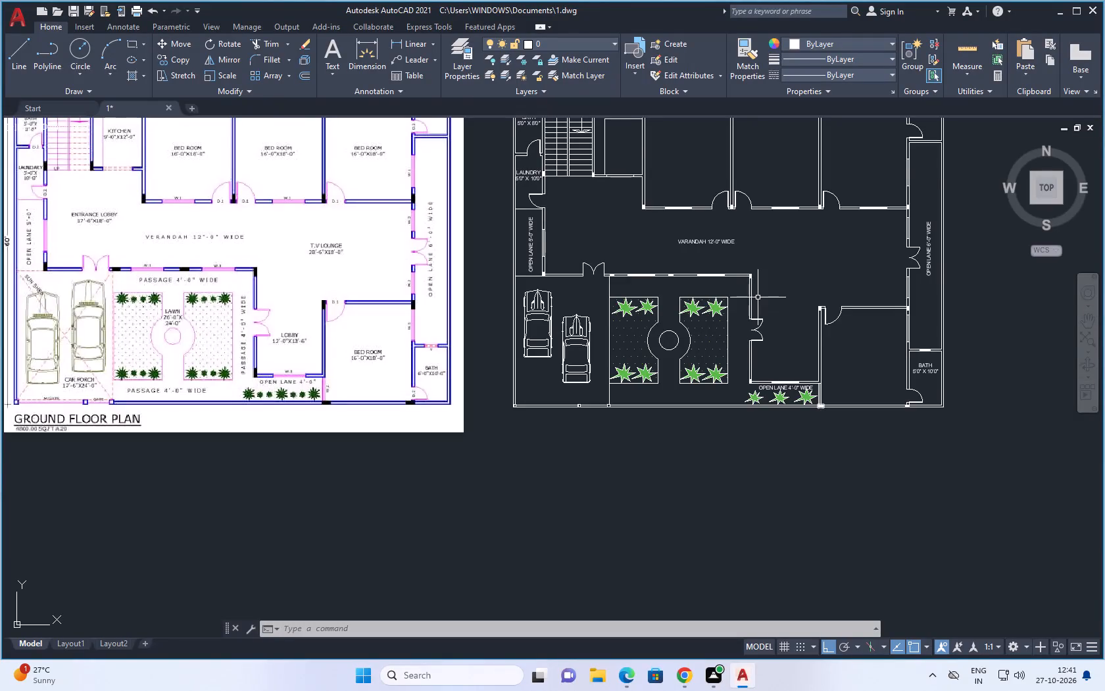
Copy the BATH 5'0" X 8'0" label from beside the staircase into the kitchen.
{"action": "middle_click_drag", "start_coordinate": [758, 297], "coordinate": [747, 384]}
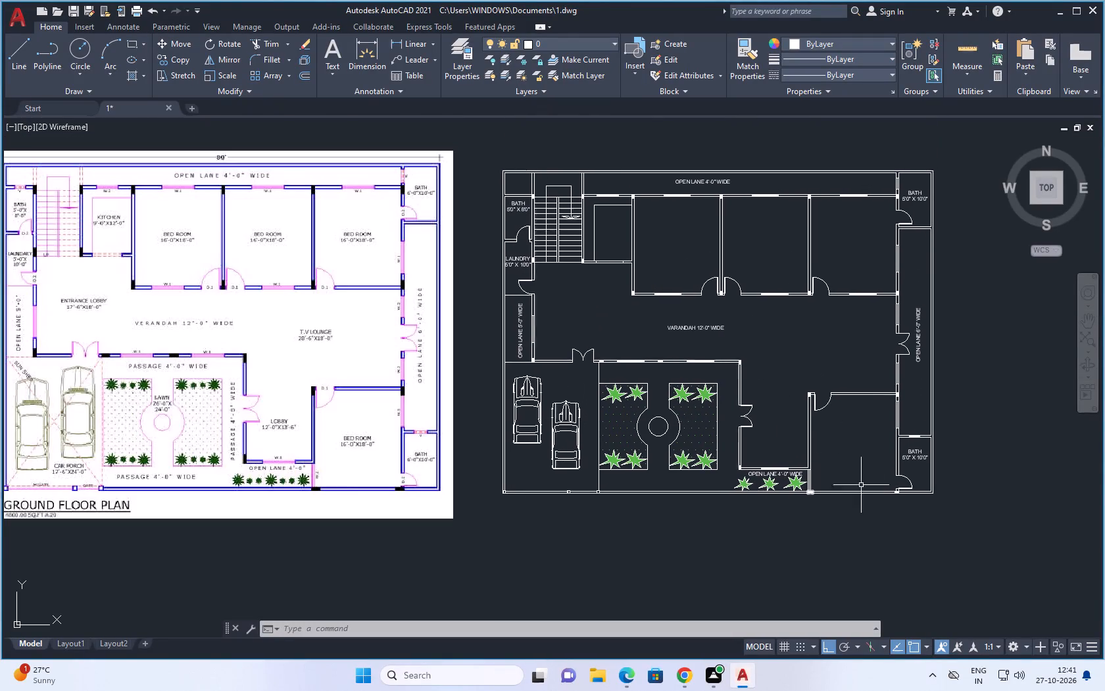
{"action": "scroll", "coordinate": [903, 486], "scroll_direction": "up", "scroll_amount": 2}
{"action": "scroll", "coordinate": [903, 484], "scroll_direction": "down", "scroll_amount": 3}
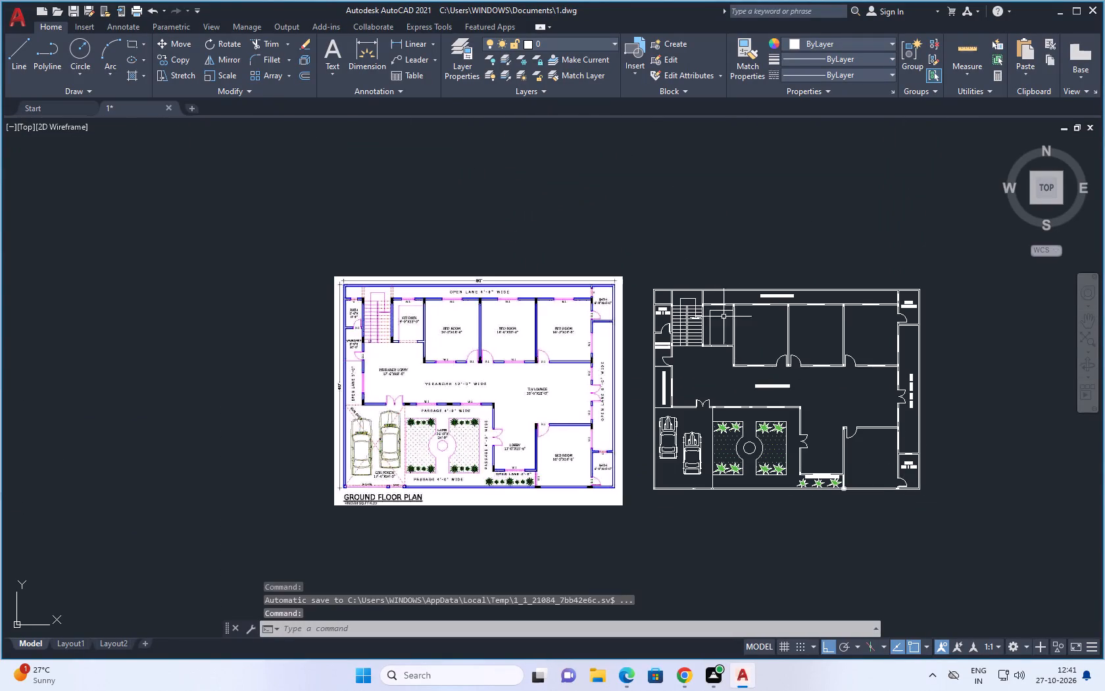
{"action": "scroll", "coordinate": [675, 305], "scroll_direction": "up", "scroll_amount": 3}
{"action": "left_click", "coordinate": [624, 330]}
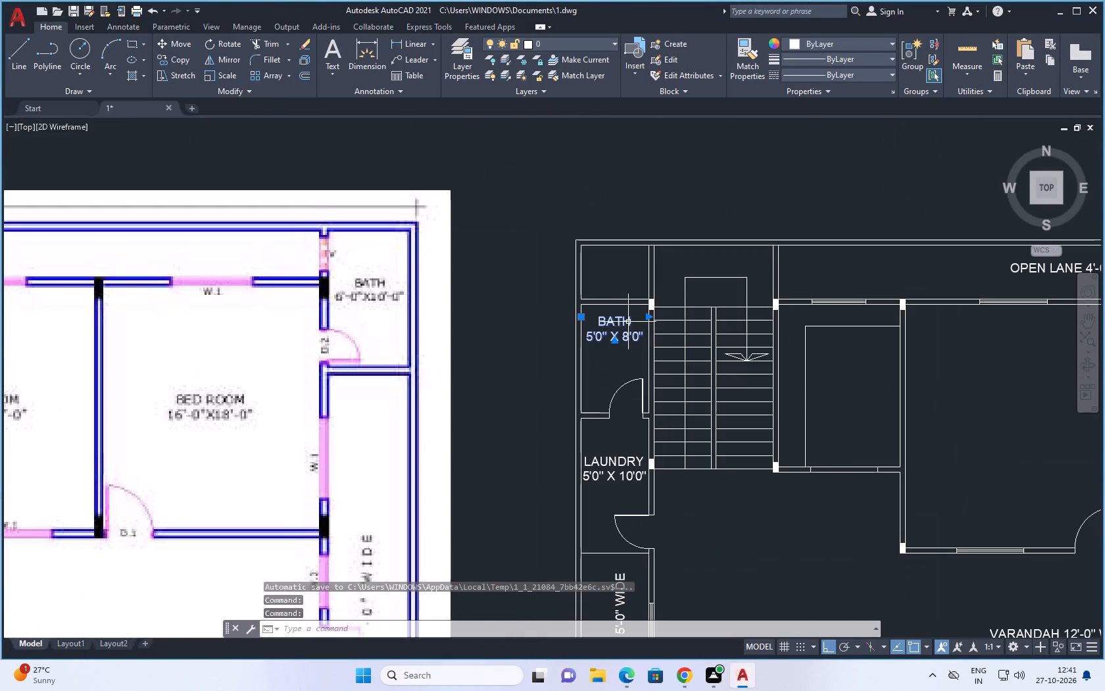
{"action": "key", "text": "ctrl+c"}
{"action": "key", "text": "ctrl+v"}
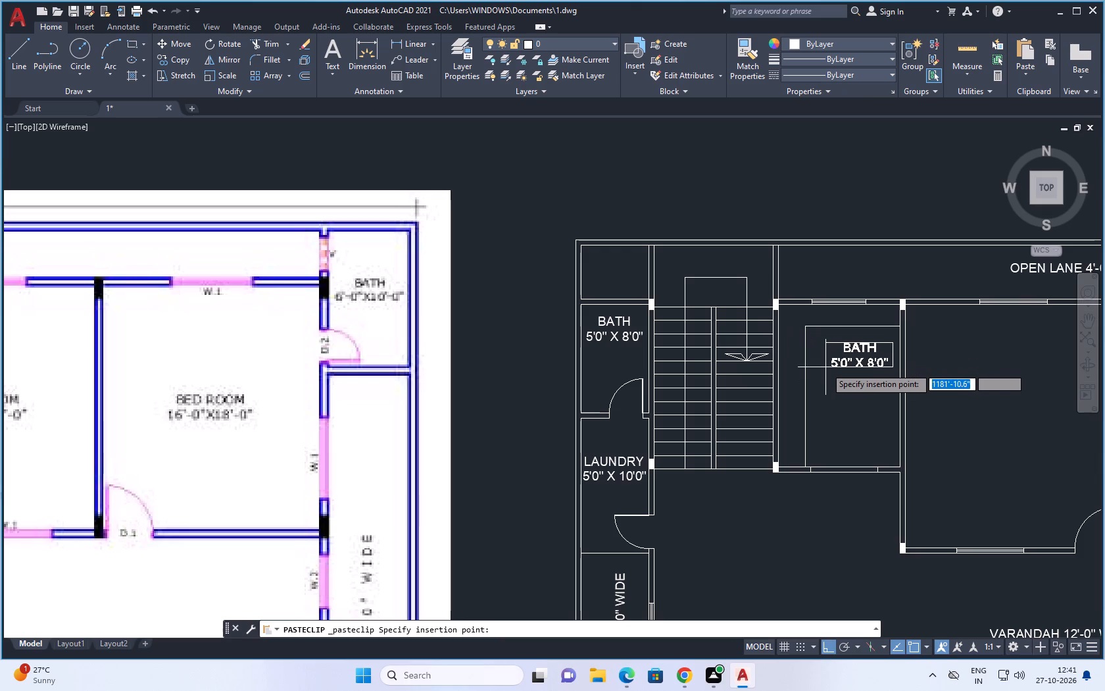
{"action": "scroll", "coordinate": [821, 372], "scroll_direction": "down", "scroll_amount": 2}
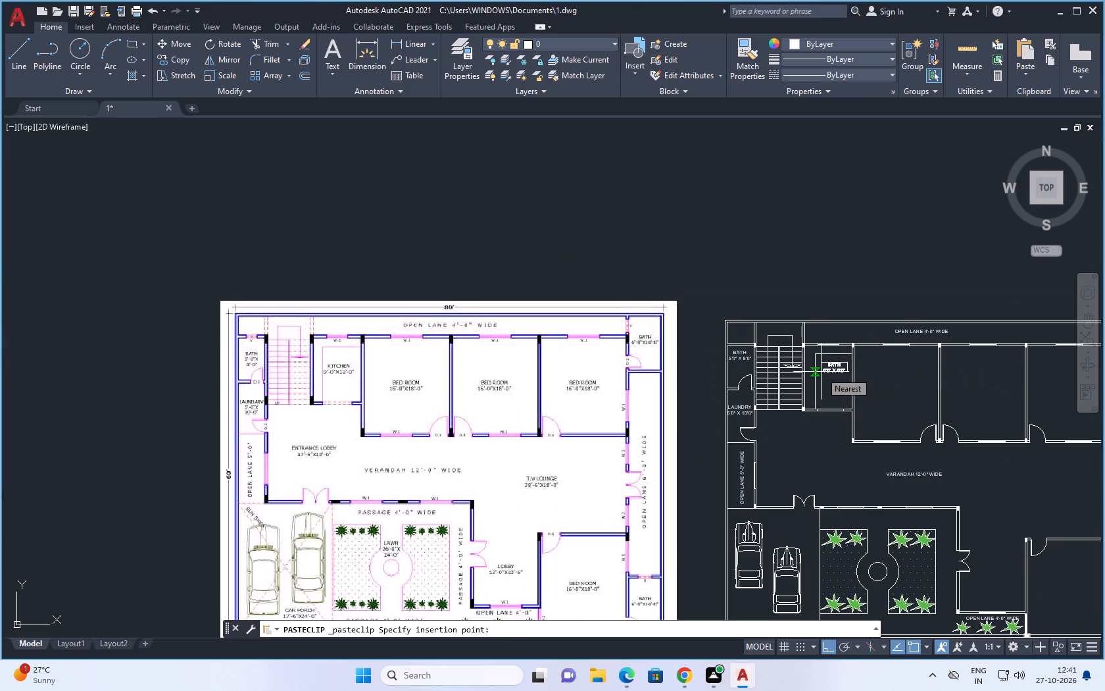
{"action": "scroll", "coordinate": [821, 372], "scroll_direction": "up", "scroll_amount": 3}
{"action": "left_click", "coordinate": [806, 389]}
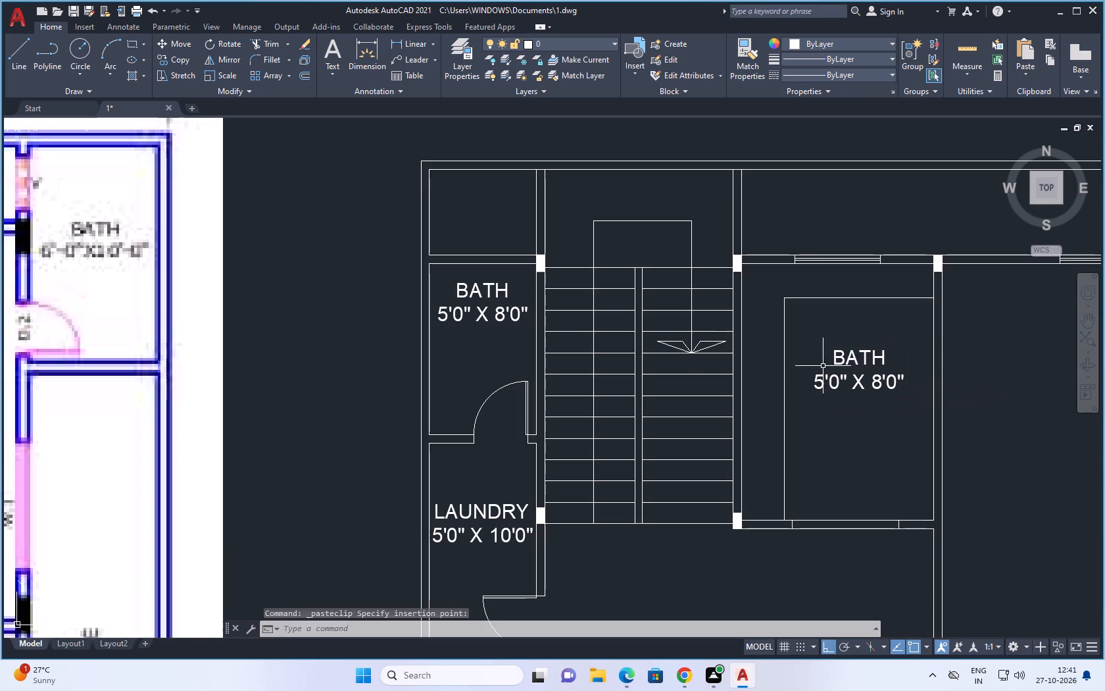
Change the room name in the kitchen's copied label to KITCHEN.
{"action": "double_click", "coordinate": [834, 355]}
{"action": "left_click", "coordinate": [887, 359]}
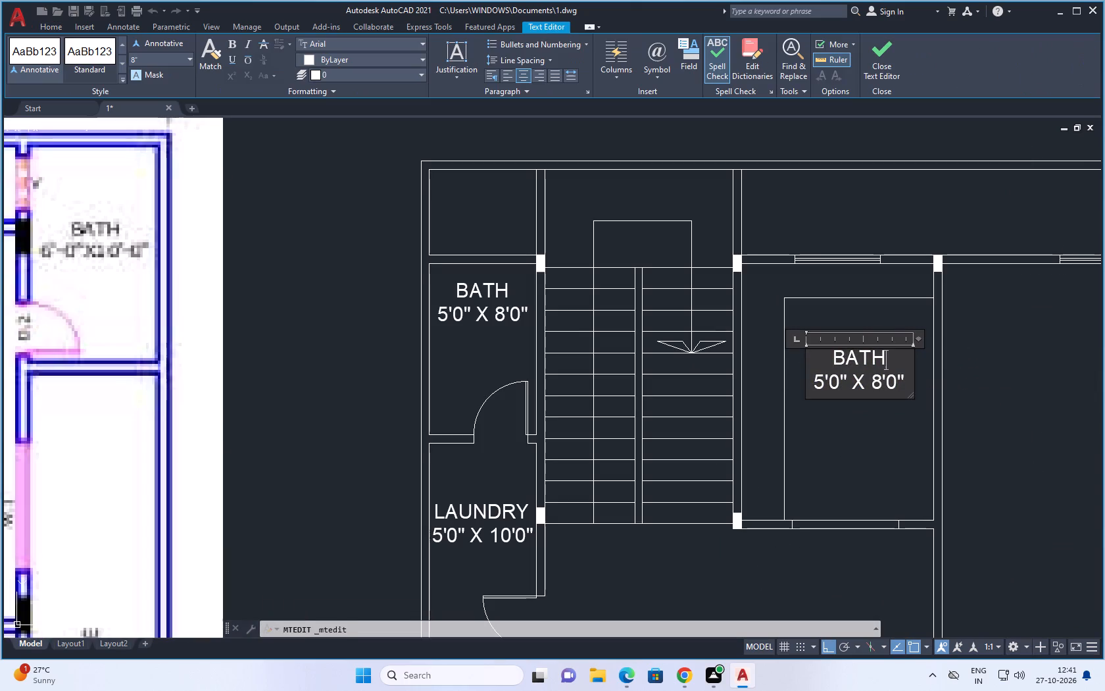
{"action": "key", "text": "BackSpace"}
{"action": "key", "text": "BackSpace"}
{"action": "key", "text": "BackSpace"}
{"action": "key", "text": "BackSpace"}
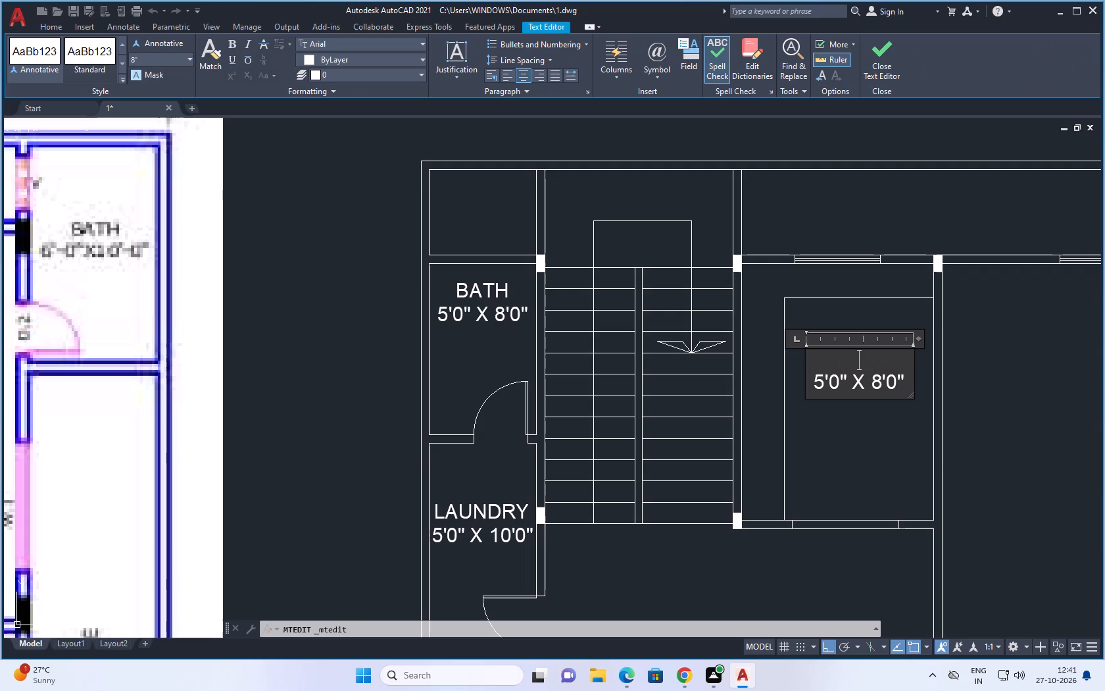
{"action": "key", "text": "k"}
{"action": "type", "text": "ITC"}
{"action": "type", "text": "HEN"}
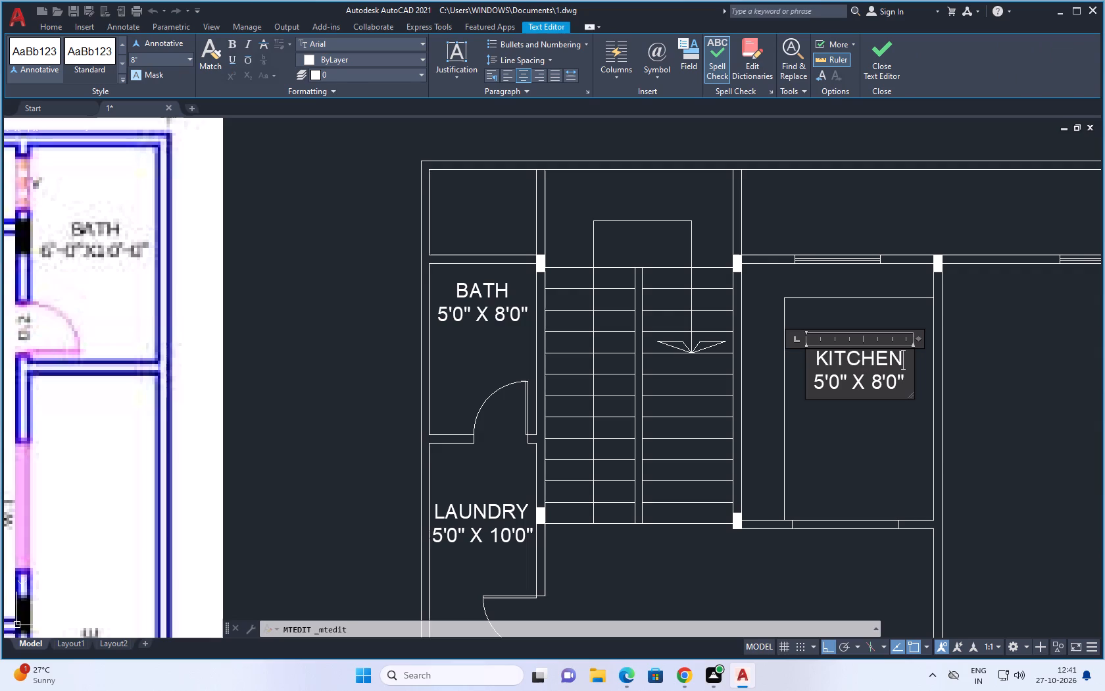
Set the kitchen label's size line to 9'0" X 12'0", following the reference plan.
{"action": "scroll", "coordinate": [895, 344], "scroll_direction": "down", "scroll_amount": 4}
{"action": "scroll", "coordinate": [640, 317], "scroll_direction": "up", "scroll_amount": 4}
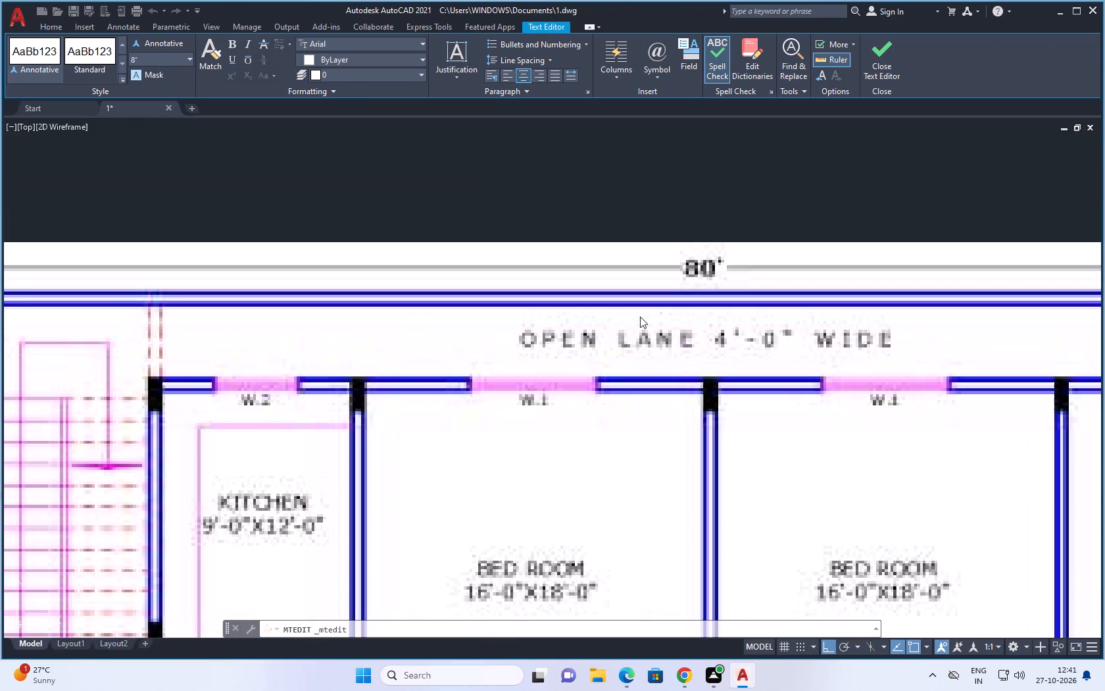
{"action": "scroll", "coordinate": [640, 317], "scroll_direction": "down", "scroll_amount": 4}
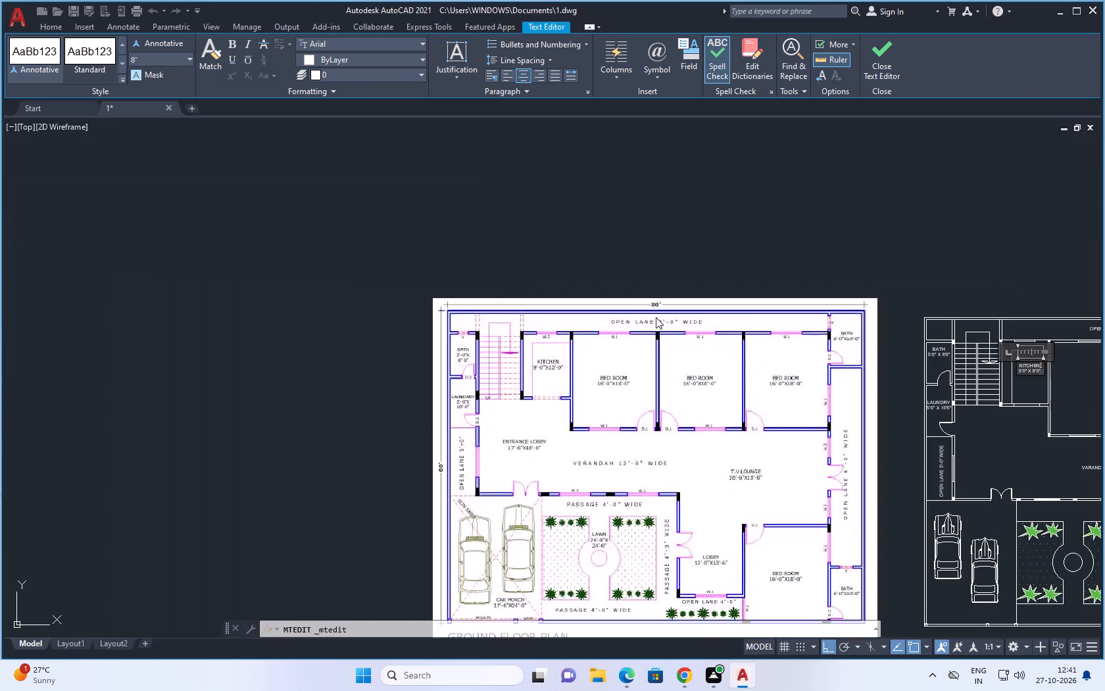
{"action": "scroll", "coordinate": [778, 337], "scroll_direction": "down", "scroll_amount": 2}
{"action": "scroll", "coordinate": [901, 348], "scroll_direction": "up", "scroll_amount": 4}
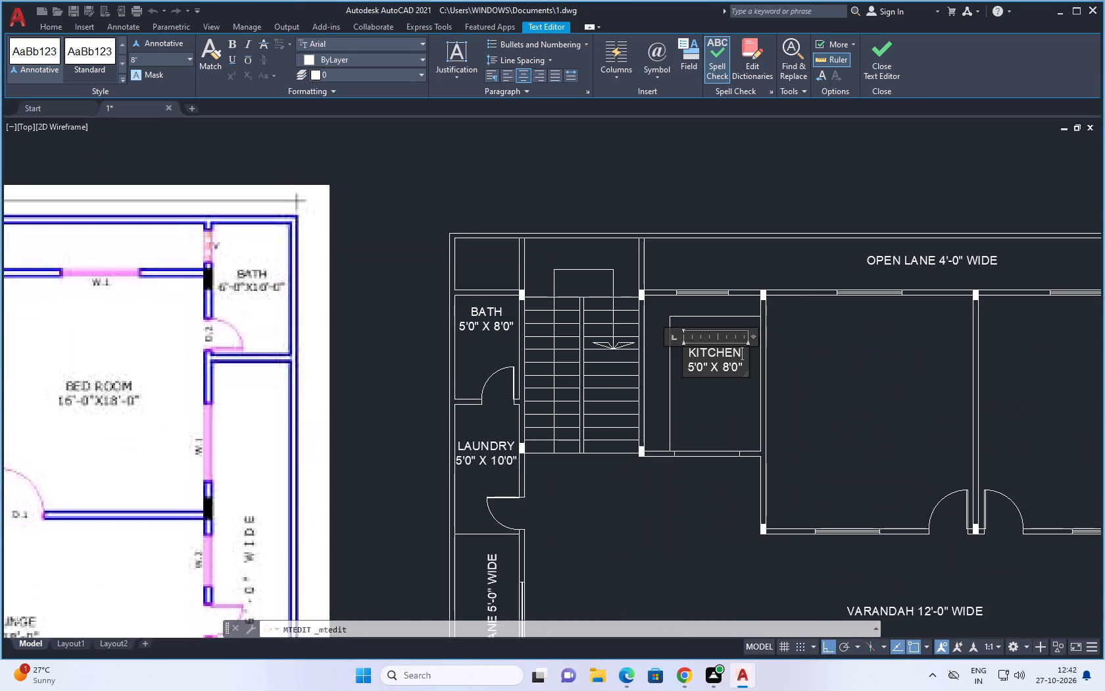
{"action": "scroll", "coordinate": [715, 353], "scroll_direction": "up", "scroll_amount": 3}
{"action": "left_click", "coordinate": [623, 415]}
{"action": "key", "text": "BackSpace"}
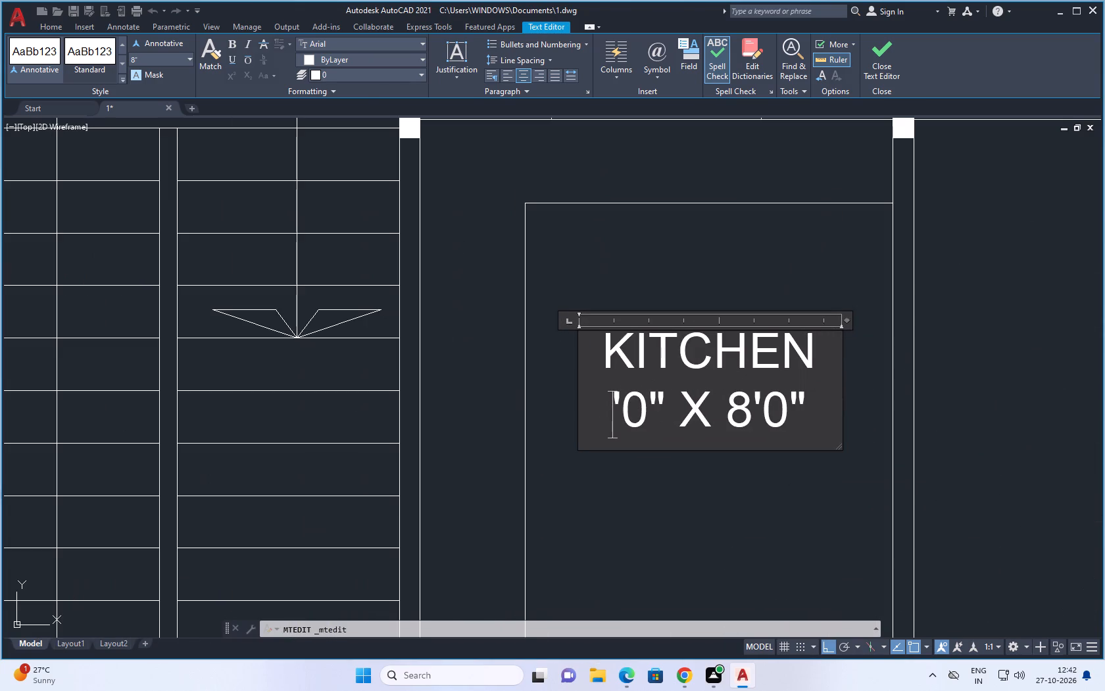
{"action": "key", "text": "9"}
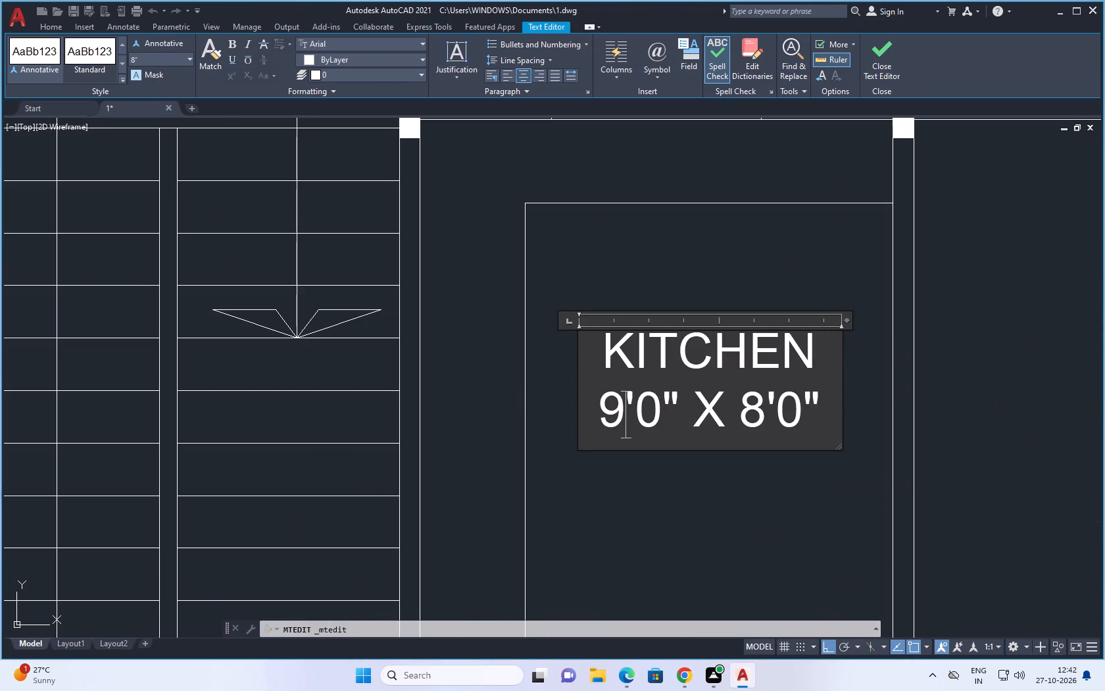
{"action": "left_click", "coordinate": [757, 402]}
{"action": "key", "text": "BackSpace"}
{"action": "type", "text": "12"}
{"action": "left_click", "coordinate": [693, 484]}
Paste another copy of the BATH label into the bedroom adjoining the kitchen.
{"action": "scroll", "coordinate": [712, 319], "scroll_direction": "down", "scroll_amount": 4}
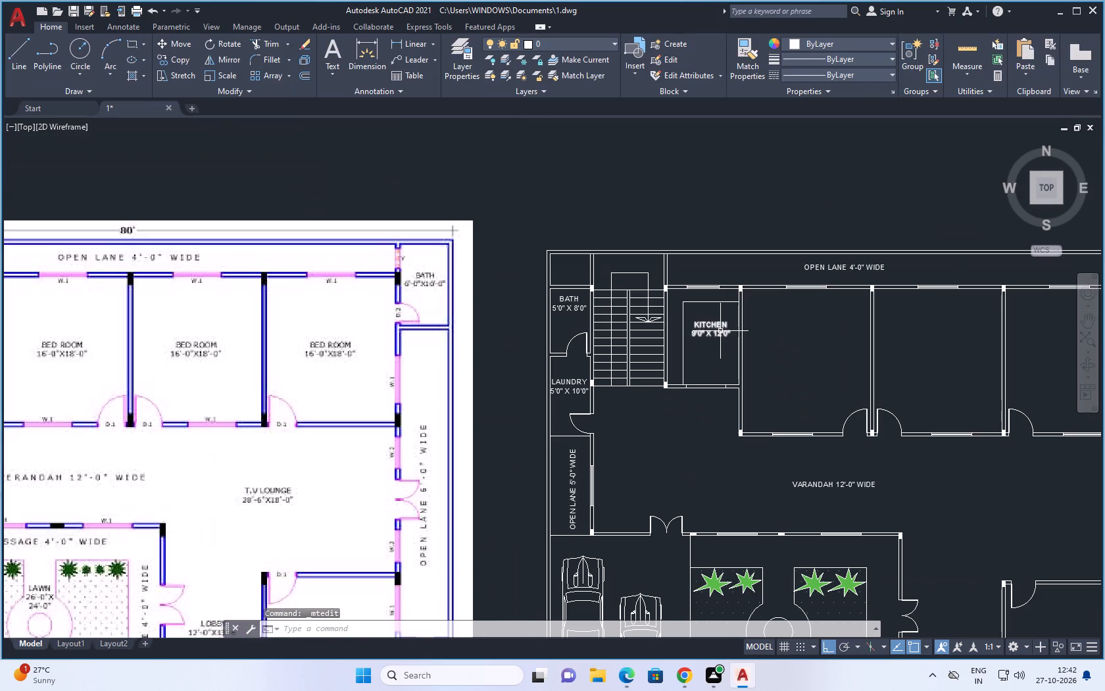
{"action": "key", "text": "ctrl+v"}
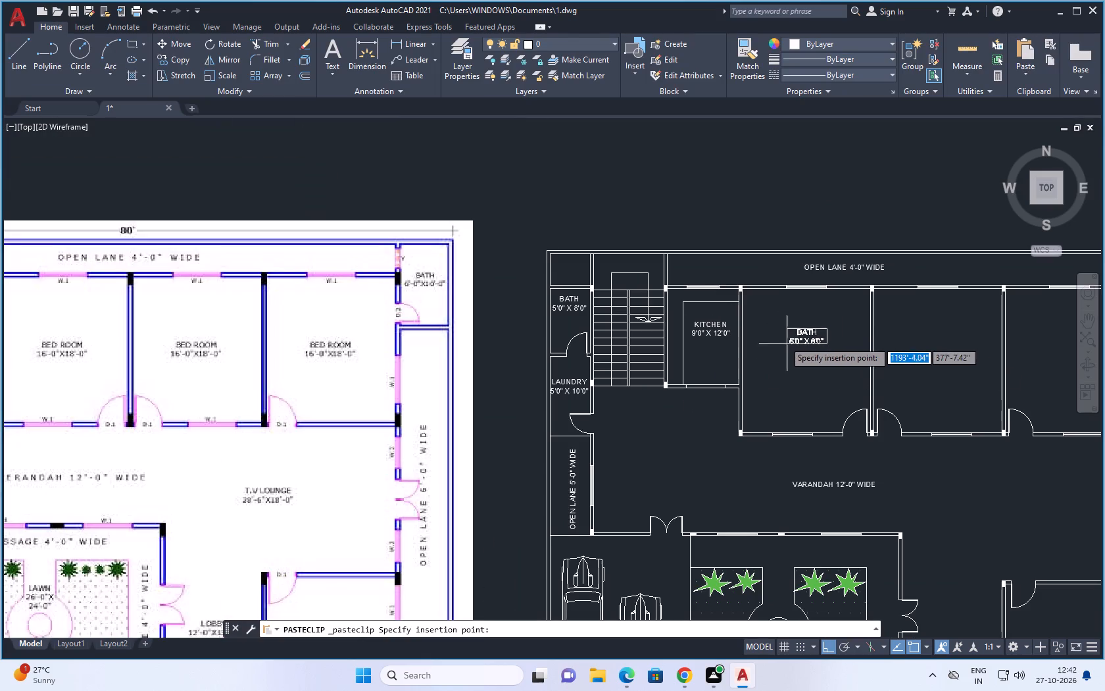
{"action": "left_click", "coordinate": [780, 339]}
Change the room name in the newly pasted label next to the kitchen to BED ROOM.
{"action": "double_click", "coordinate": [797, 327]}
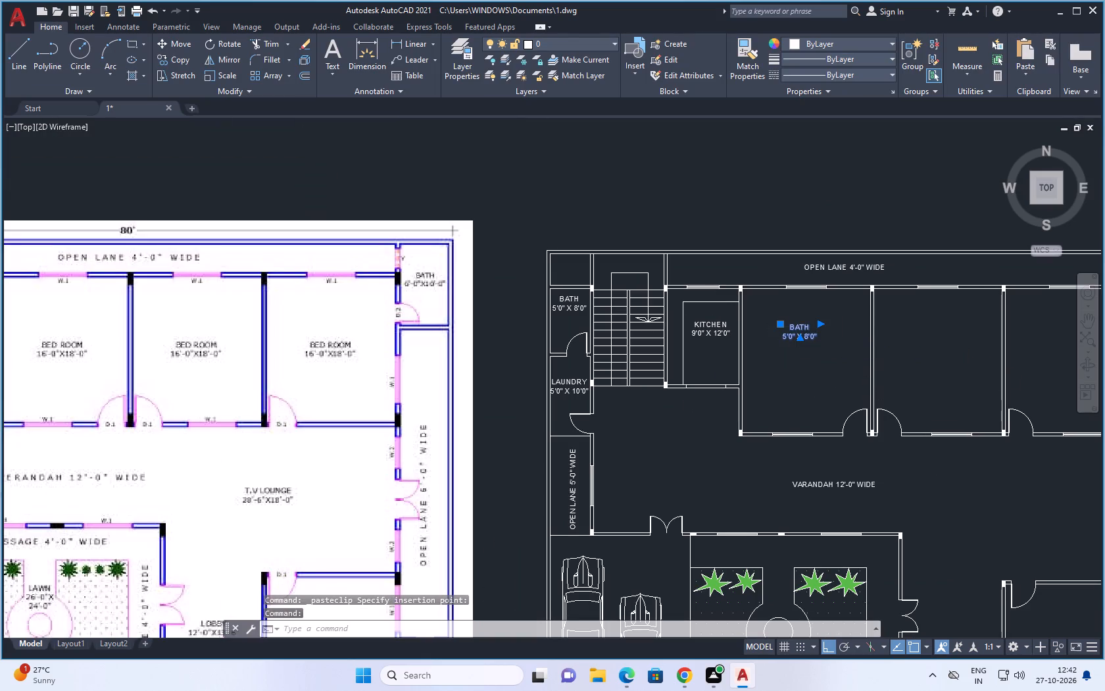
{"action": "scroll", "coordinate": [795, 332], "scroll_direction": "up", "scroll_amount": 2}
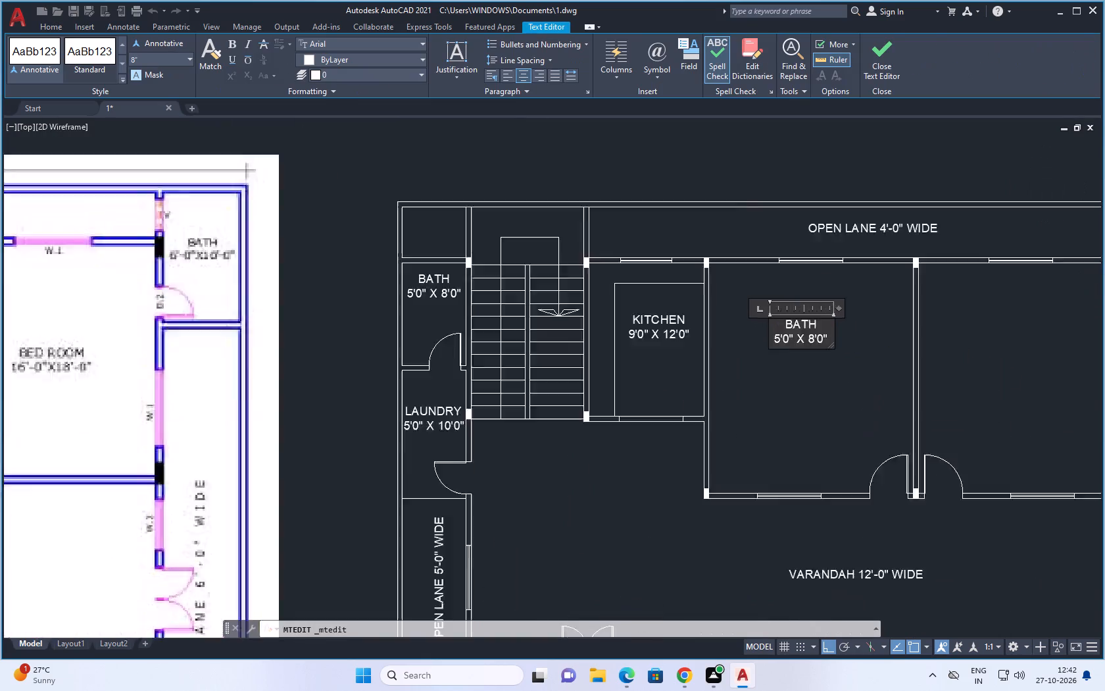
{"action": "scroll", "coordinate": [795, 332], "scroll_direction": "up", "scroll_amount": 2}
{"action": "left_click", "coordinate": [870, 306]}
{"action": "key", "text": "BackSpace"}
{"action": "key", "text": "BackSpace"}
{"action": "key", "text": "BackSpace"}
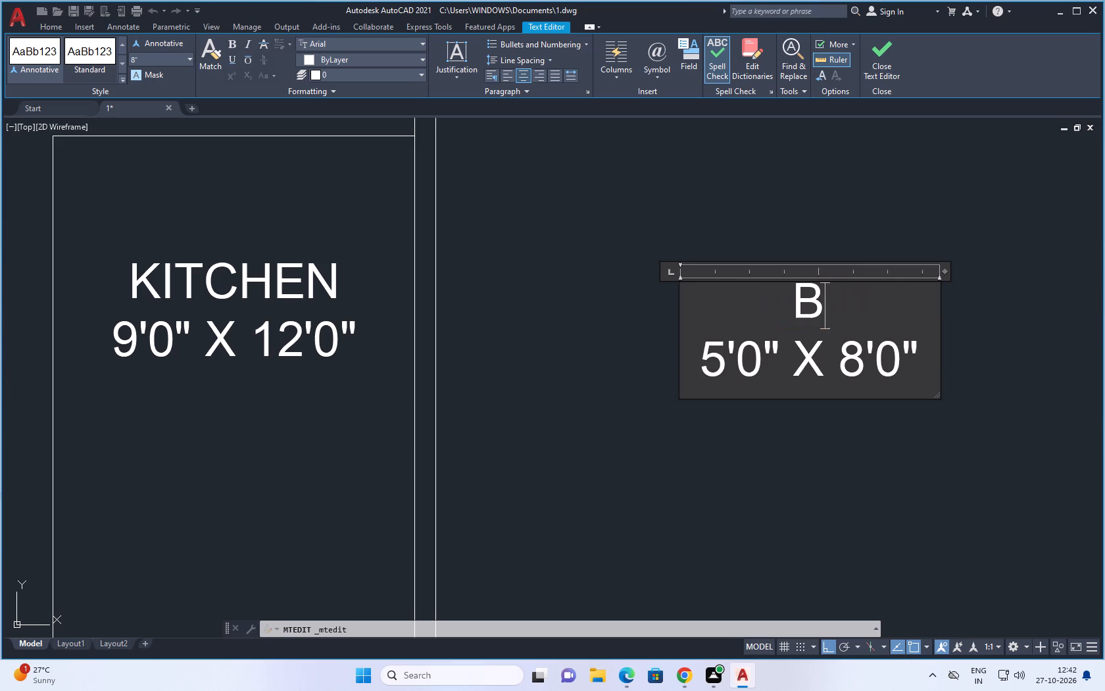
{"action": "type", "text": "ED"}
{"action": "key", "text": "space"}
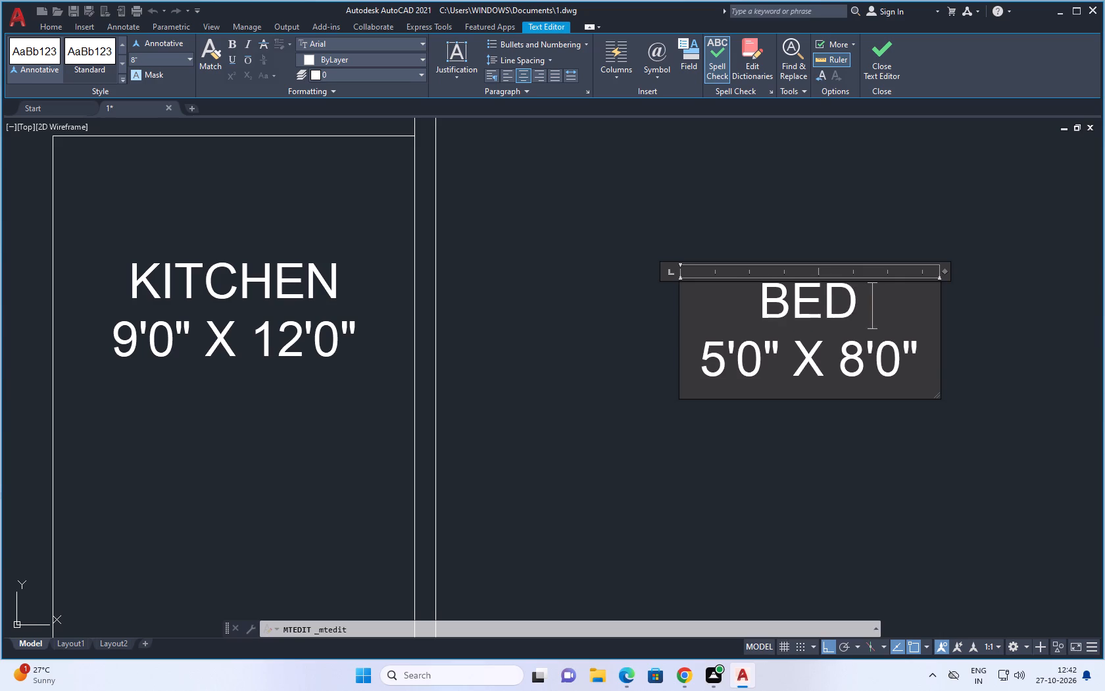
{"action": "type", "text": "ROO"}
{"action": "key", "text": "m"}
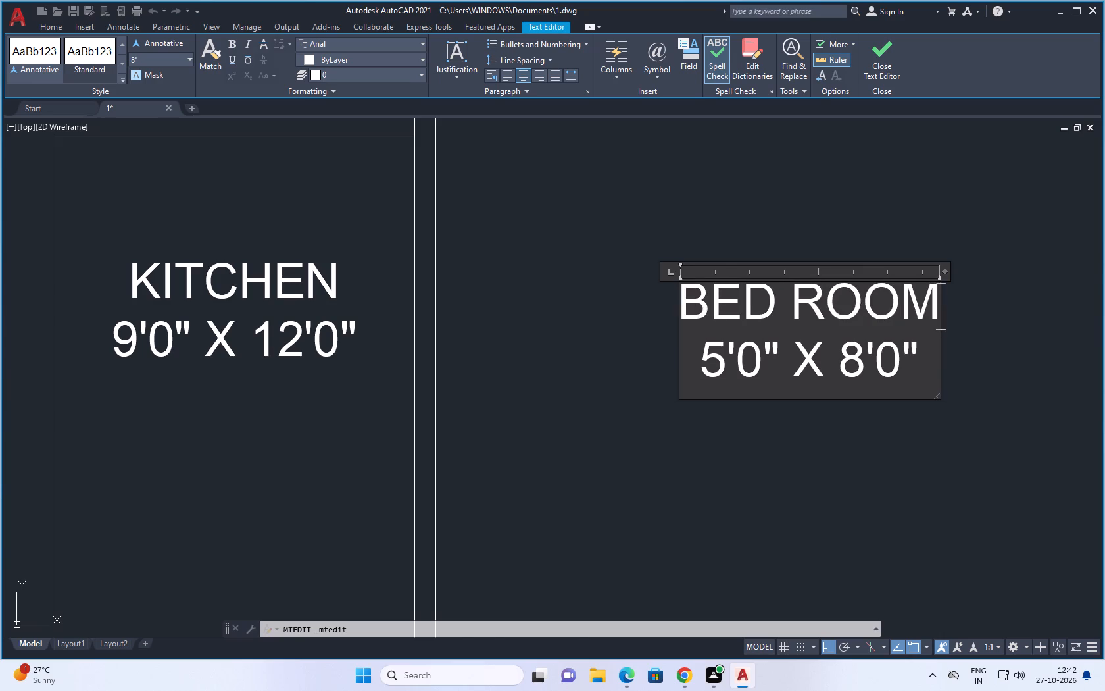
Set the bedroom label's size line to 16'0" X 18'0" and widen its text box slightly.
{"action": "scroll", "coordinate": [848, 313], "scroll_direction": "down", "scroll_amount": 4}
{"action": "scroll", "coordinate": [848, 313], "scroll_direction": "up", "scroll_amount": 4}
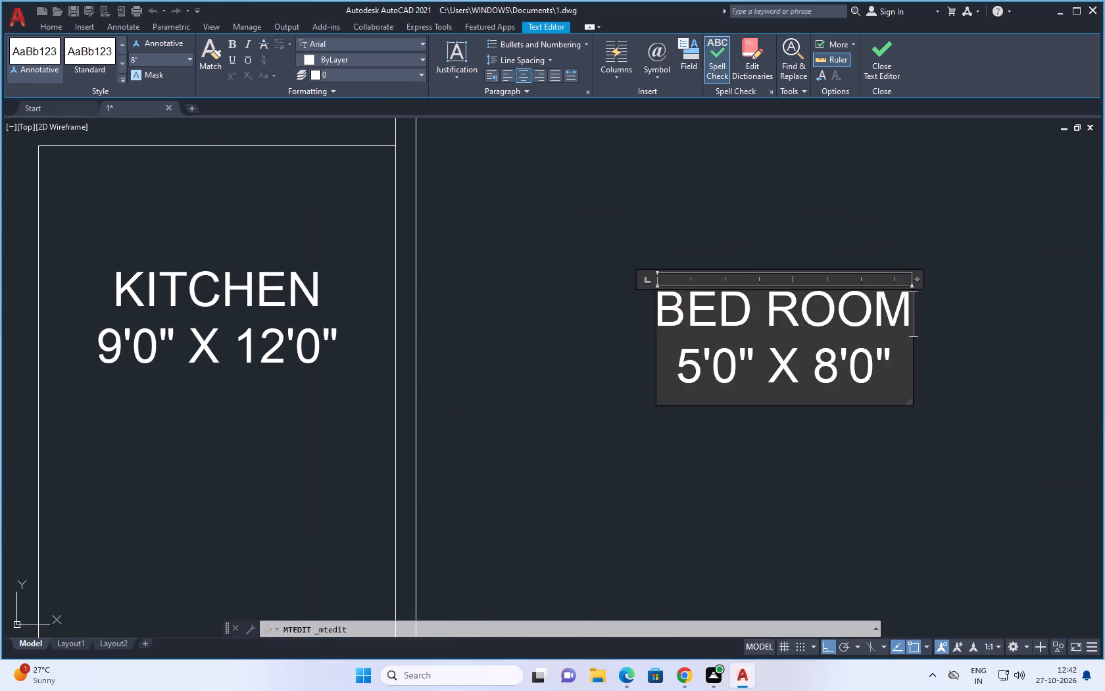
{"action": "left_click", "coordinate": [697, 376]}
{"action": "key", "text": "BackSpace"}
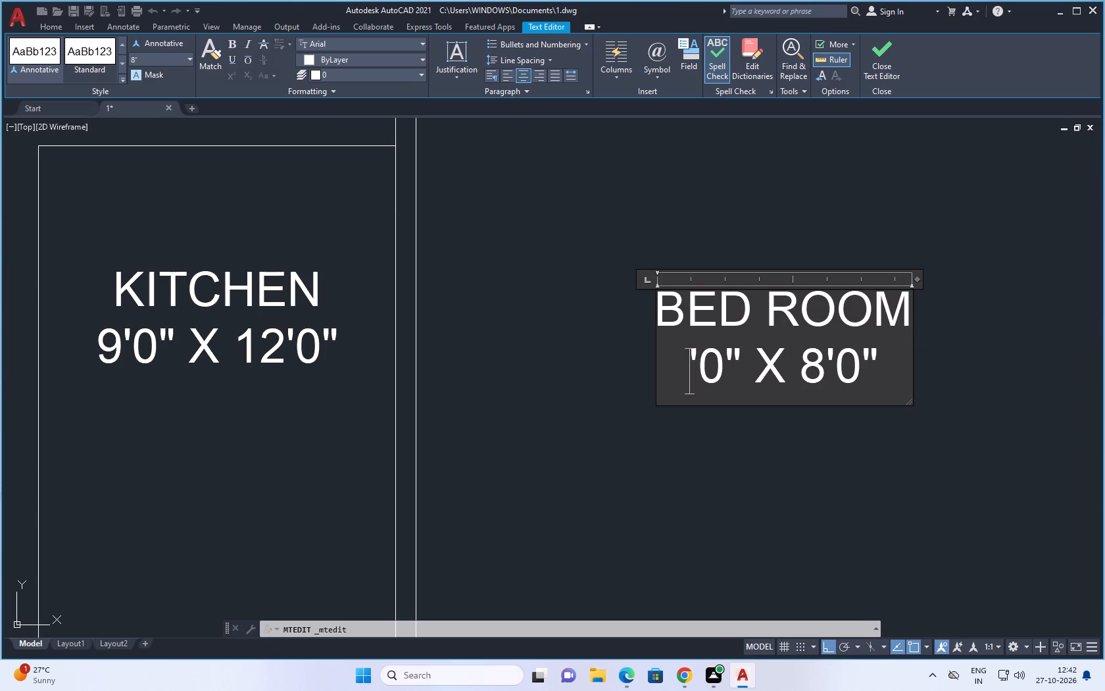
{"action": "key", "text": "1"}
{"action": "key", "text": "6"}
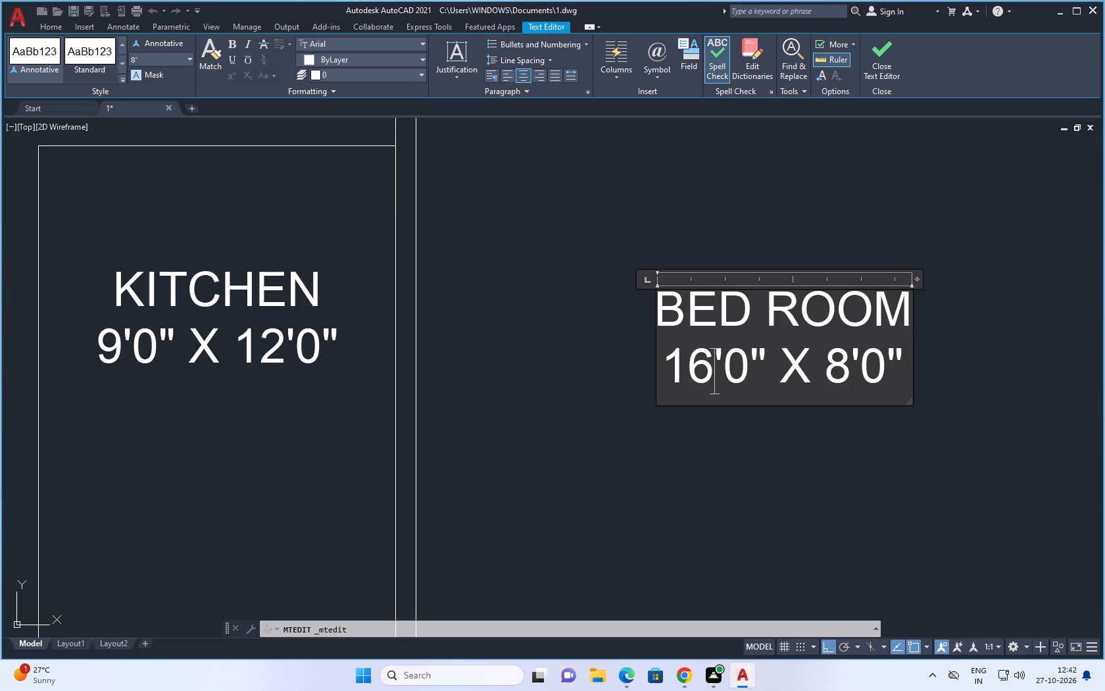
{"action": "key", "text": "6"}
{"action": "key", "text": "BackSpace"}
{"action": "left_click", "coordinate": [827, 366]}
{"action": "key", "text": "1"}
{"action": "left_click_drag", "start_coordinate": [914, 280], "coordinate": [938, 284]}
{"action": "left_click", "coordinate": [789, 422]}
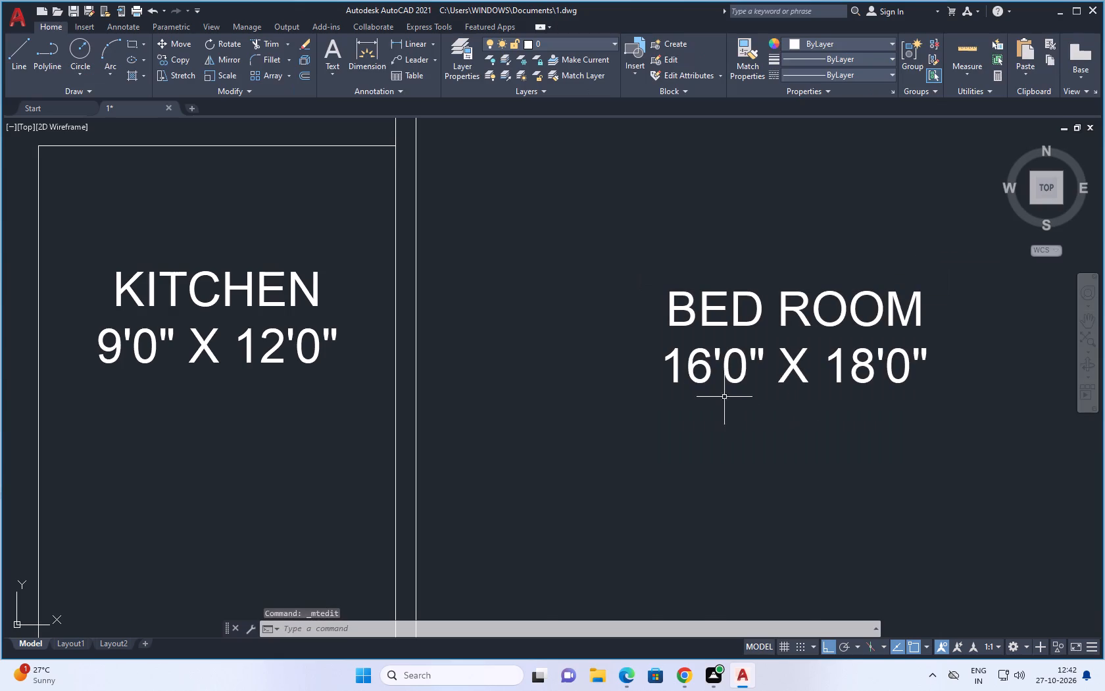
Copy the BED ROOM 16'0" X 18'0" label into the middle and far bedrooms of the upper row.
{"action": "scroll", "coordinate": [681, 347], "scroll_direction": "down", "scroll_amount": 4}
{"action": "left_click", "coordinate": [700, 344]}
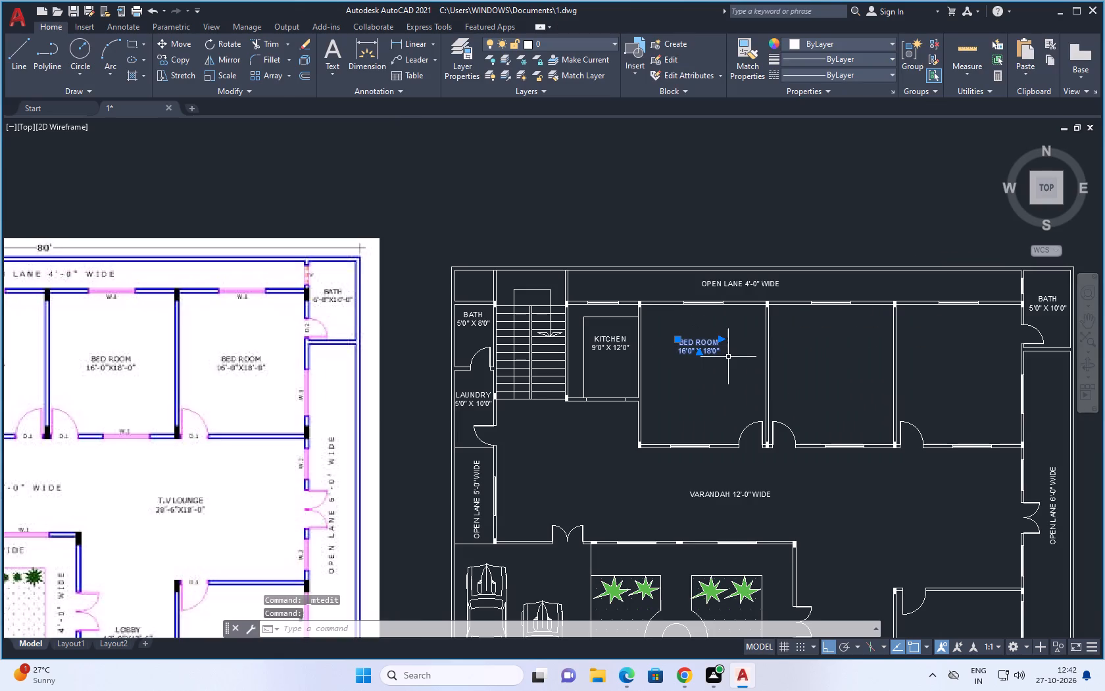
{"action": "key", "text": "ctrl+c"}
{"action": "key", "text": "ctrl+v"}
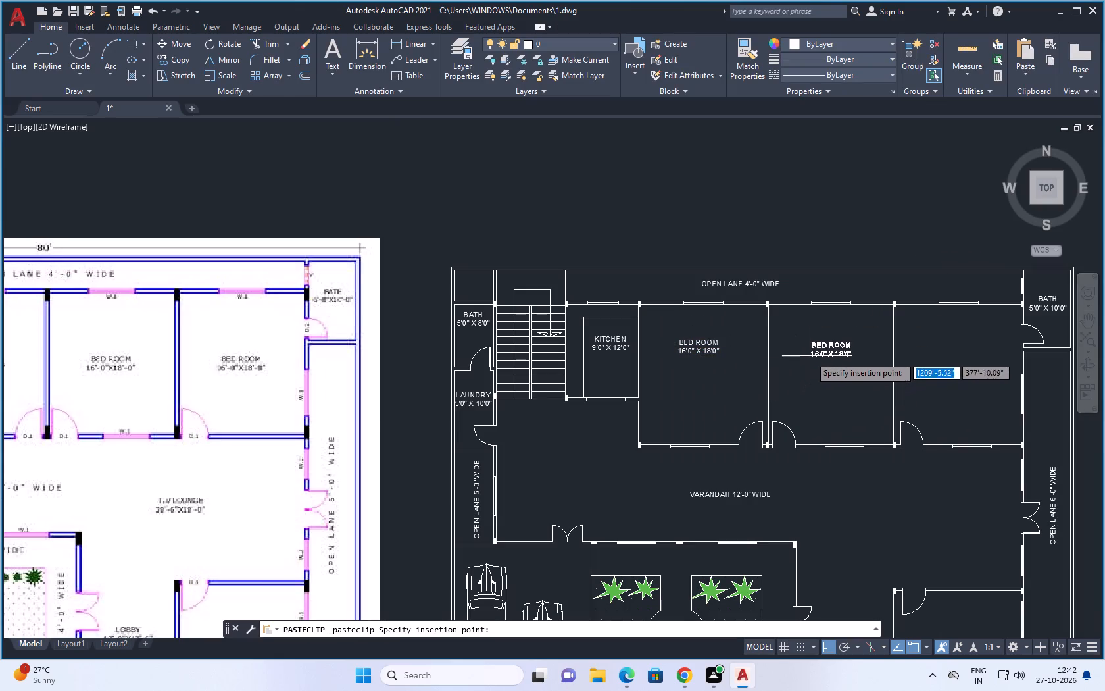
{"action": "left_click", "coordinate": [810, 353]}
{"action": "key", "text": "space"}
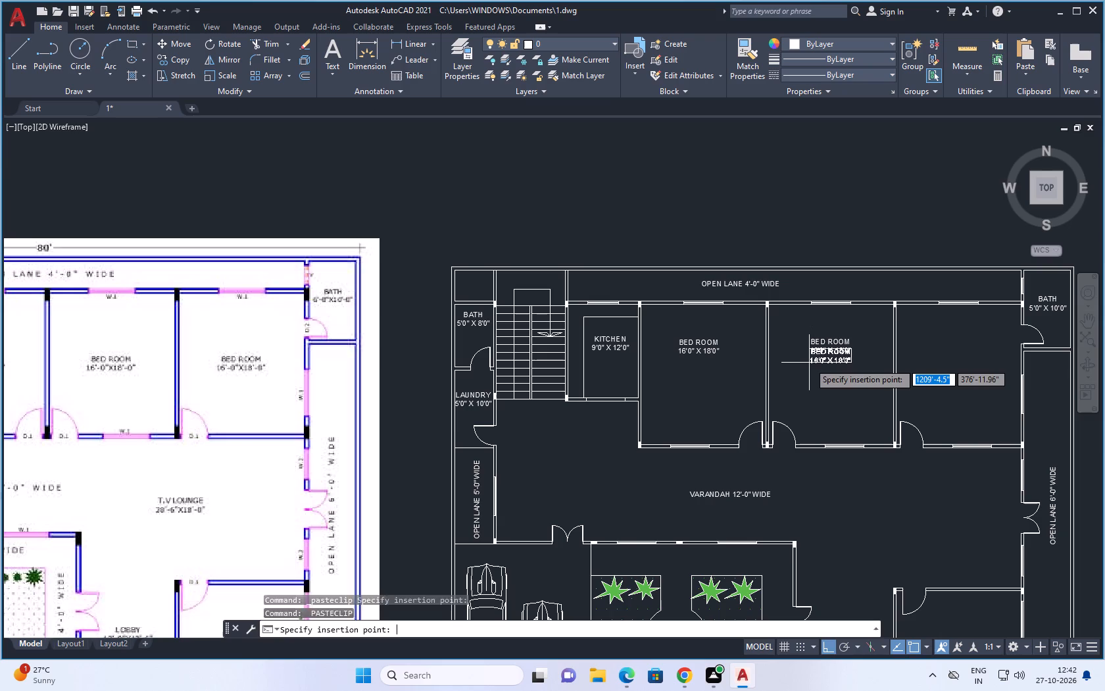
{"action": "left_click", "coordinate": [929, 349]}
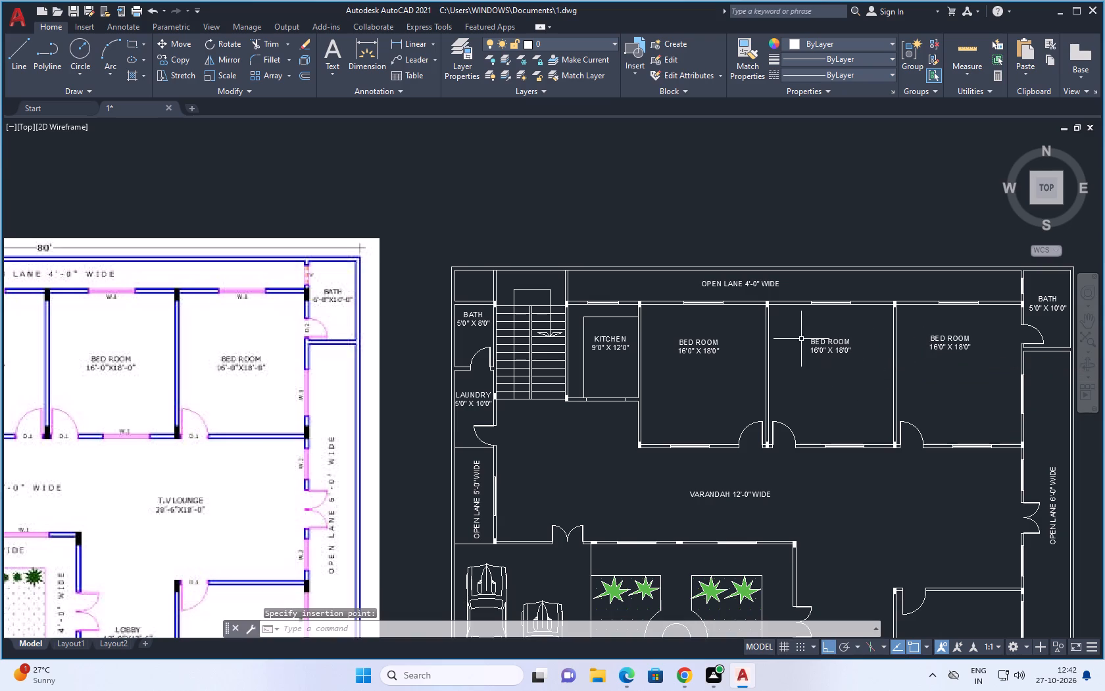
Paste another BED ROOM 16'0" X 18'0" label into the lower bedroom next to the front bath.
{"action": "key", "text": "space"}
{"action": "scroll", "coordinate": [753, 321], "scroll_direction": "down", "scroll_amount": 2}
{"action": "scroll", "coordinate": [631, 429], "scroll_direction": "up", "scroll_amount": 3}
{"action": "scroll", "coordinate": [581, 385], "scroll_direction": "down", "scroll_amount": 1}
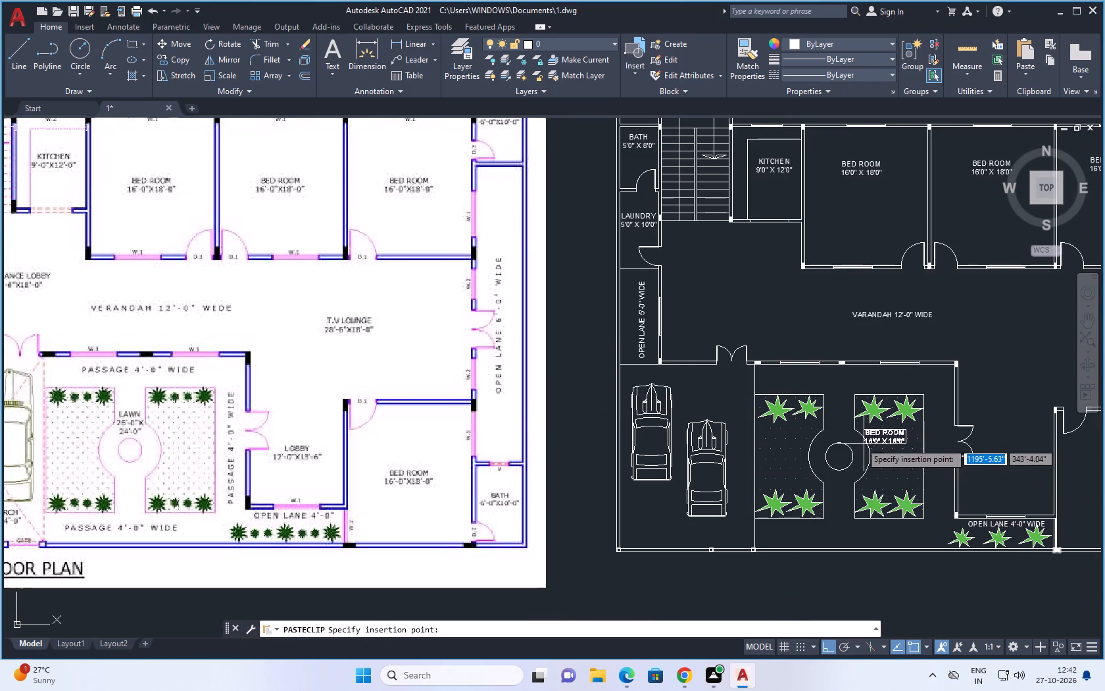
{"action": "scroll", "coordinate": [860, 442], "scroll_direction": "down", "scroll_amount": 2}
{"action": "scroll", "coordinate": [965, 465], "scroll_direction": "up", "scroll_amount": 3}
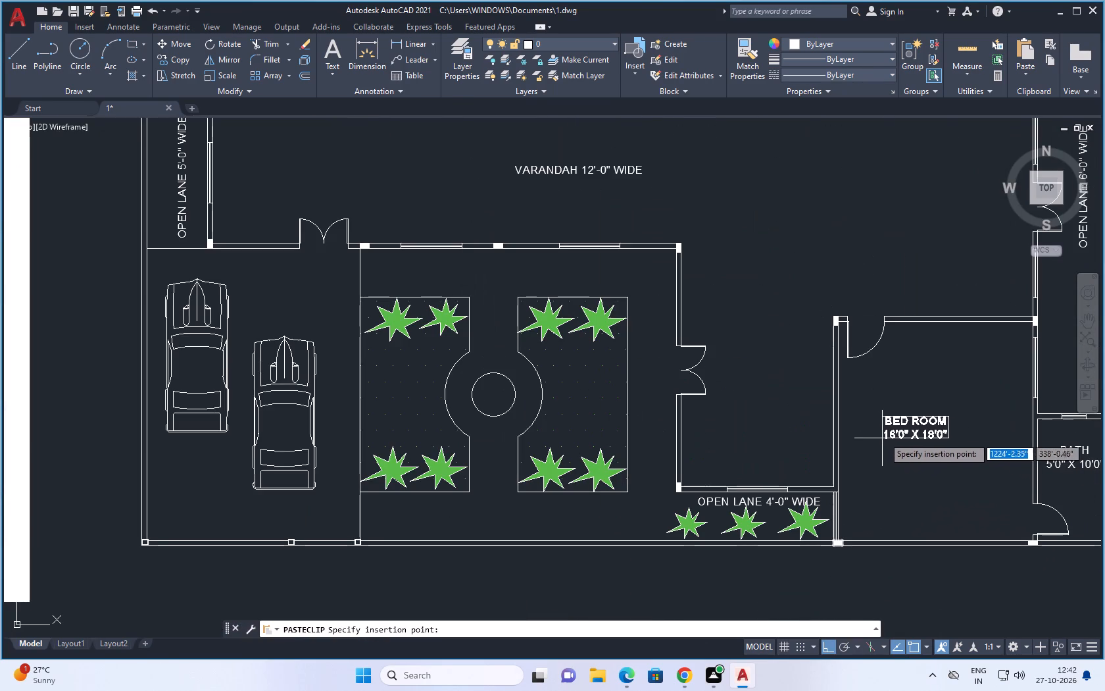
{"action": "left_click", "coordinate": [902, 432]}
{"action": "scroll", "coordinate": [892, 440], "scroll_direction": "down", "scroll_amount": 2}
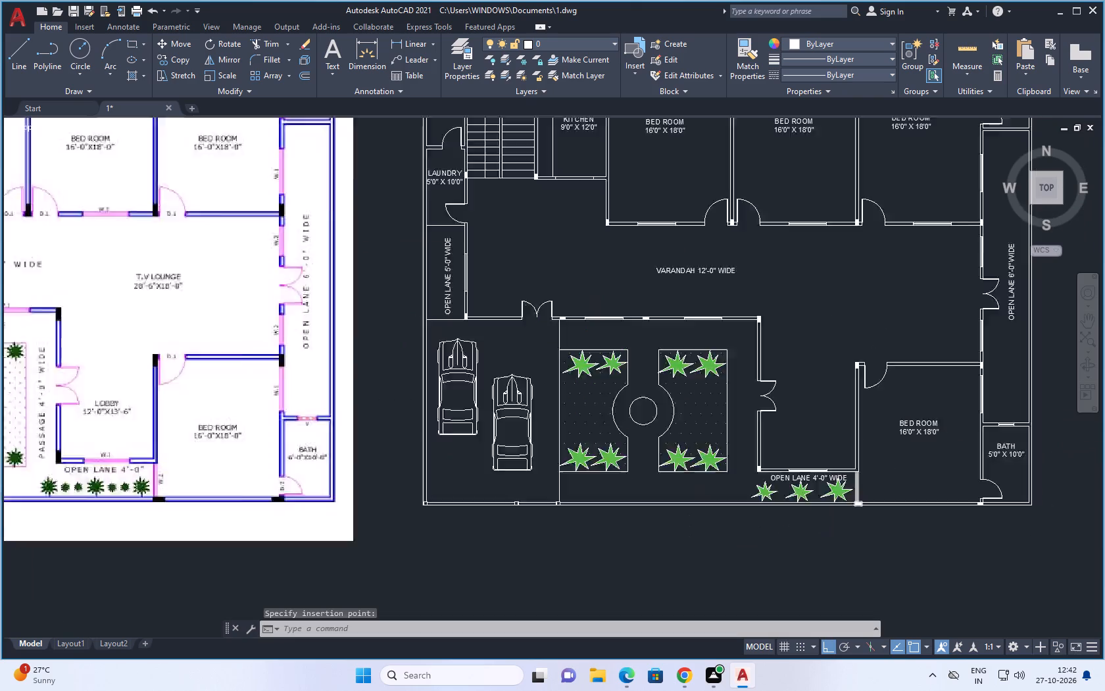
{"action": "scroll", "coordinate": [892, 440], "scroll_direction": "down", "scroll_amount": 2}
{"action": "scroll", "coordinate": [823, 429], "scroll_direction": "up", "scroll_amount": 1}
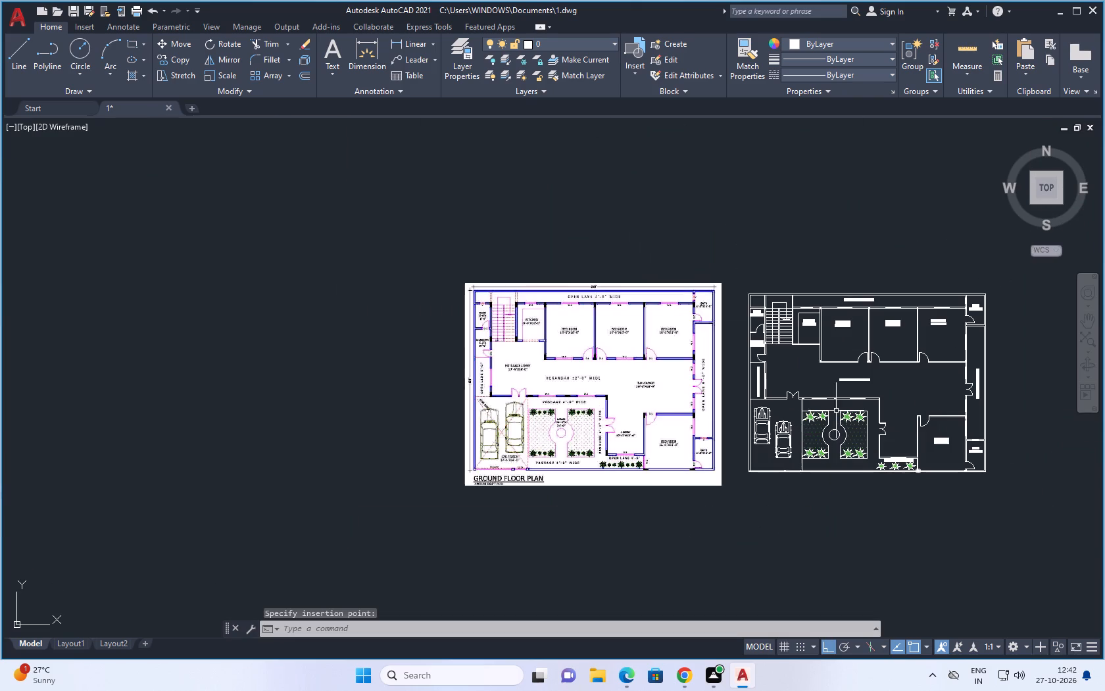
Paste another BED ROOM label into the open entrance area below the staircase, above the double door.
{"action": "key", "text": "space"}
{"action": "scroll", "coordinate": [536, 357], "scroll_direction": "up", "scroll_amount": 1}
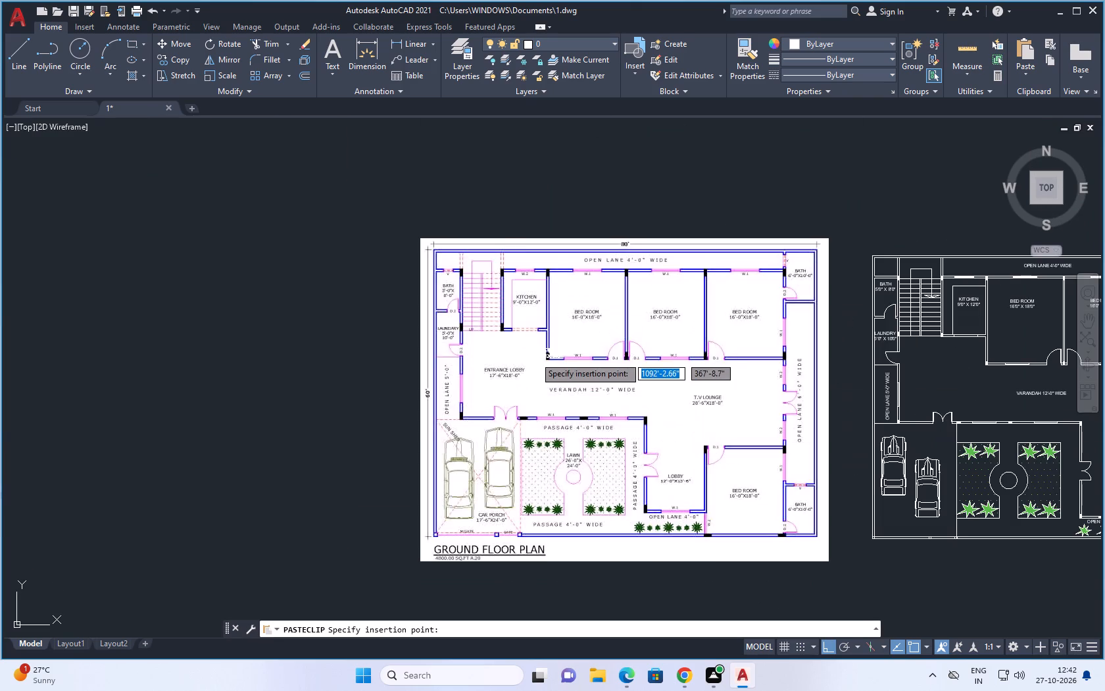
{"action": "scroll", "coordinate": [518, 354], "scroll_direction": "up", "scroll_amount": 1}
{"action": "scroll", "coordinate": [514, 376], "scroll_direction": "down", "scroll_amount": 4}
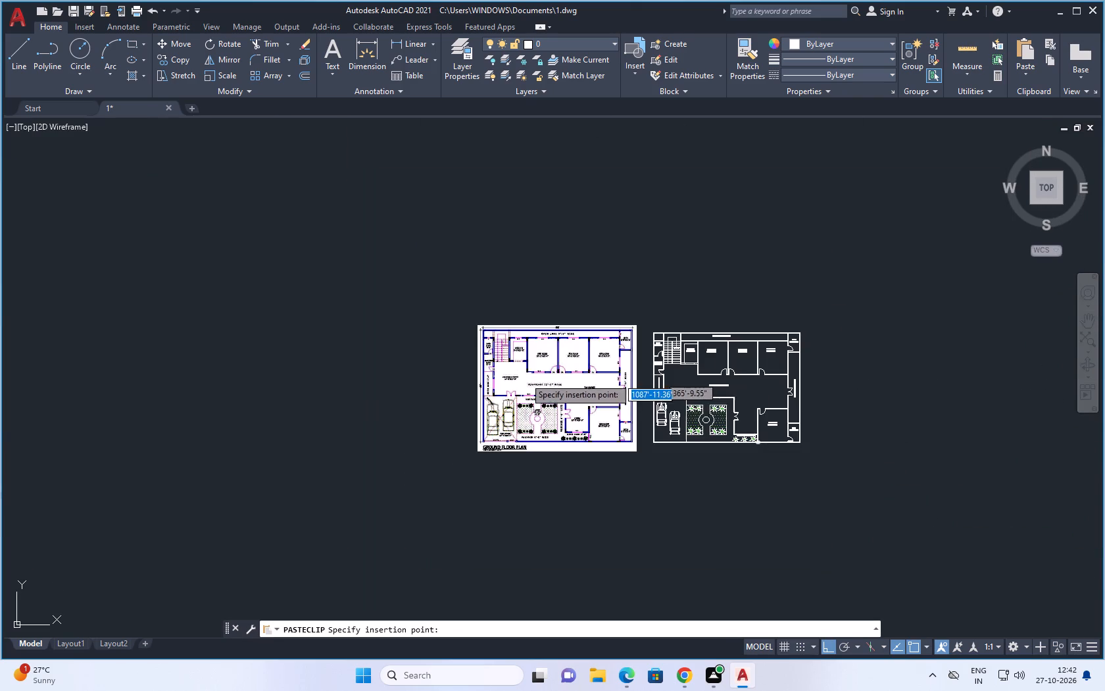
{"action": "scroll", "coordinate": [681, 380], "scroll_direction": "up", "scroll_amount": 5}
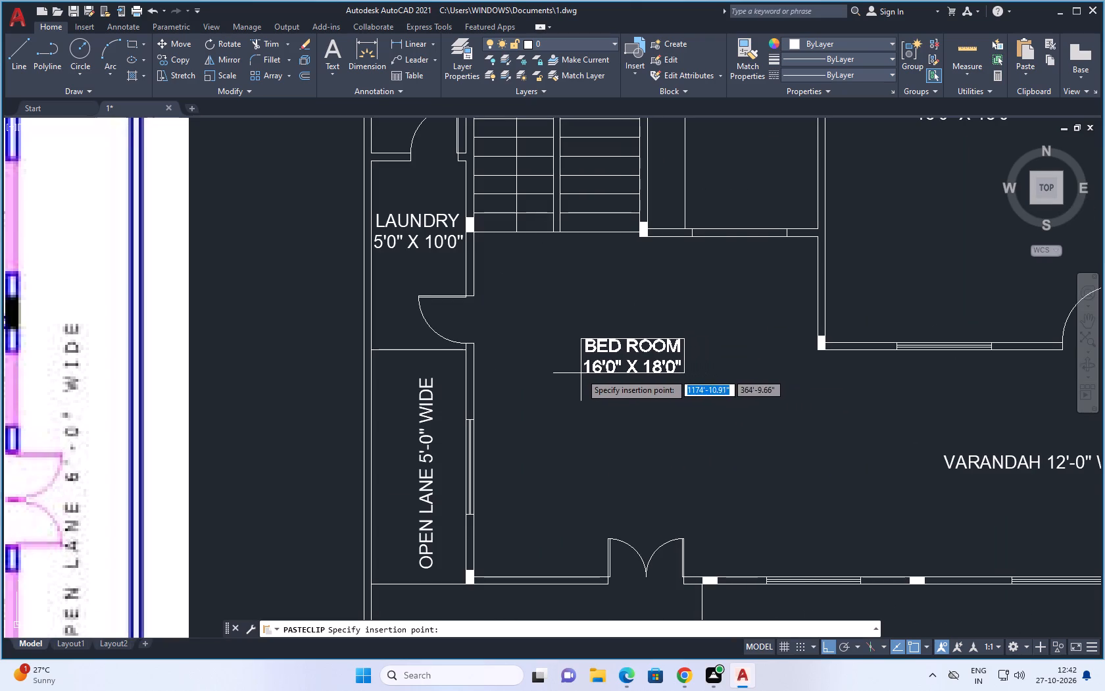
{"action": "left_click", "coordinate": [576, 380]}
Widen the pasted label's text box and change its room name to ENTRANCE LOBBY.
{"action": "double_click", "coordinate": [608, 359]}
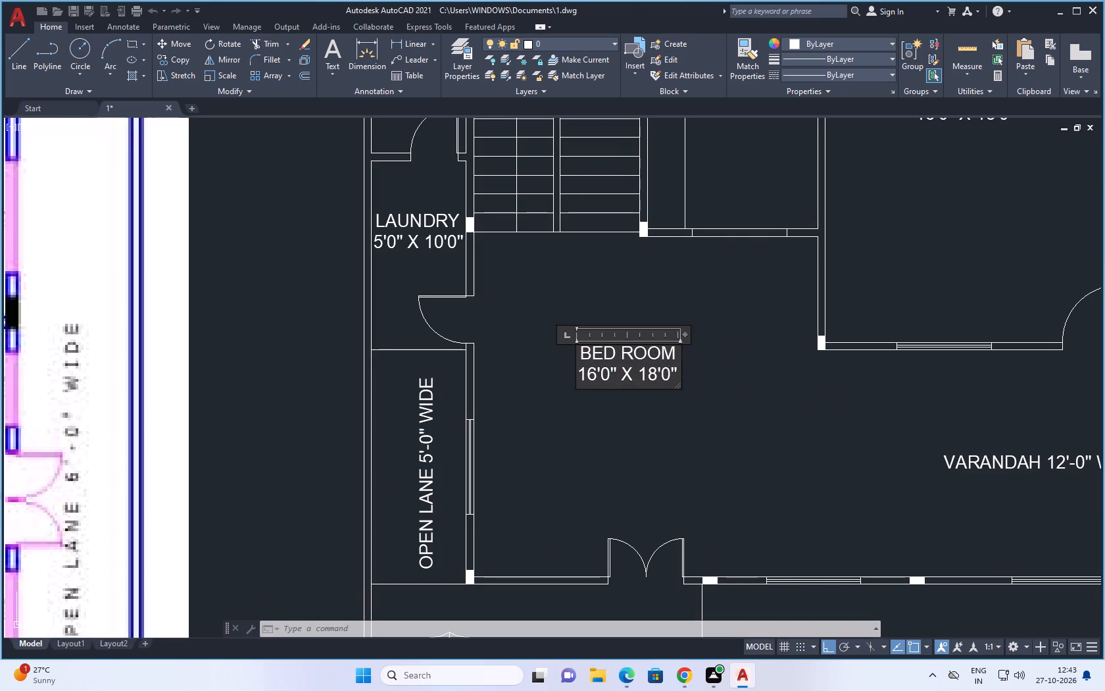
{"action": "left_click_drag", "start_coordinate": [686, 336], "coordinate": [787, 340]}
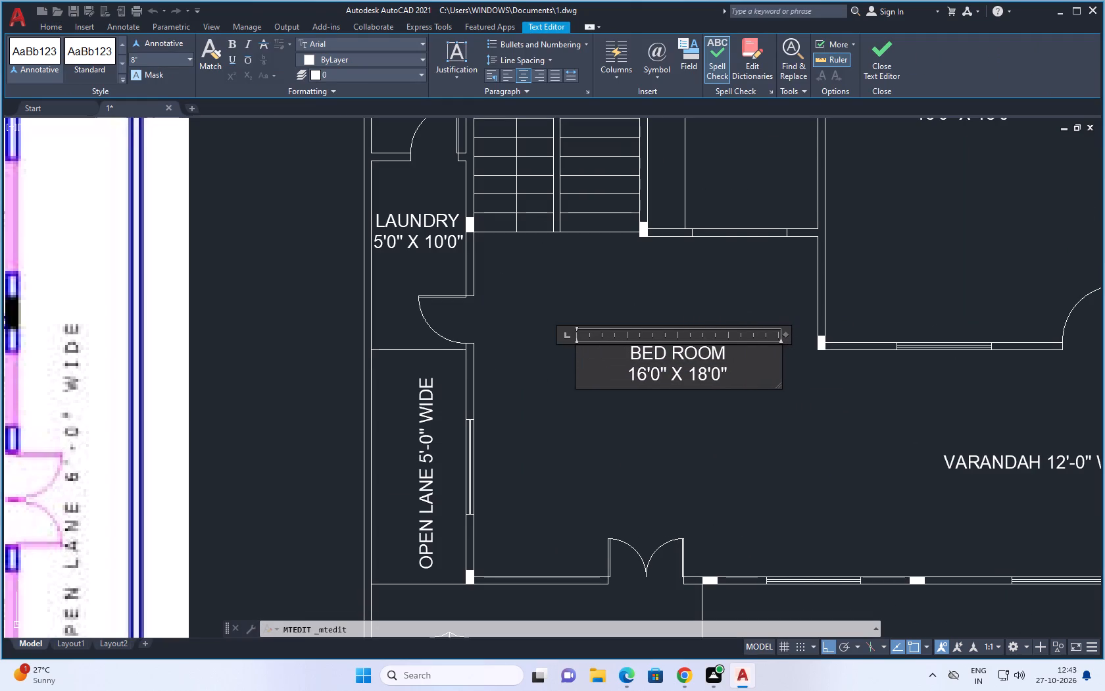
{"action": "left_click", "coordinate": [733, 355]}
{"action": "key", "text": "BackSpace"}
{"action": "key", "text": "BackSpace"}
{"action": "key", "text": "BackSpace"}
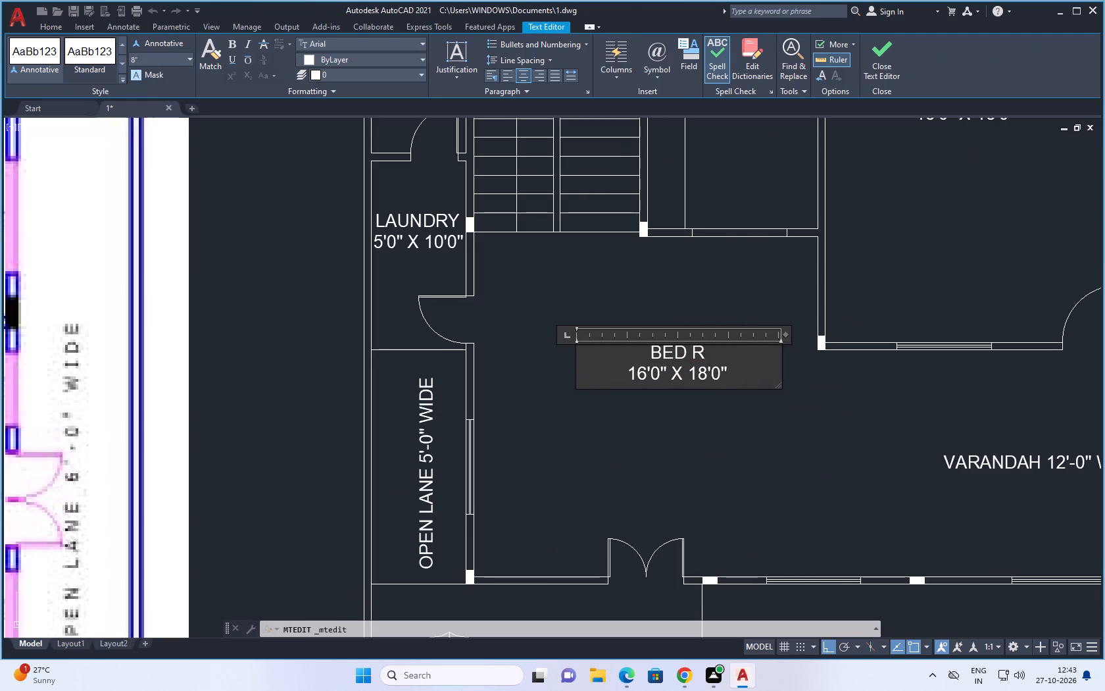
{"action": "key", "text": "BackSpace"}
{"action": "key", "text": "BackSpace"}
{"action": "key", "text": "BackSpace"}
{"action": "key", "text": "BackSpace"}
{"action": "key", "text": "BackSpace"}
{"action": "key", "text": "e"}
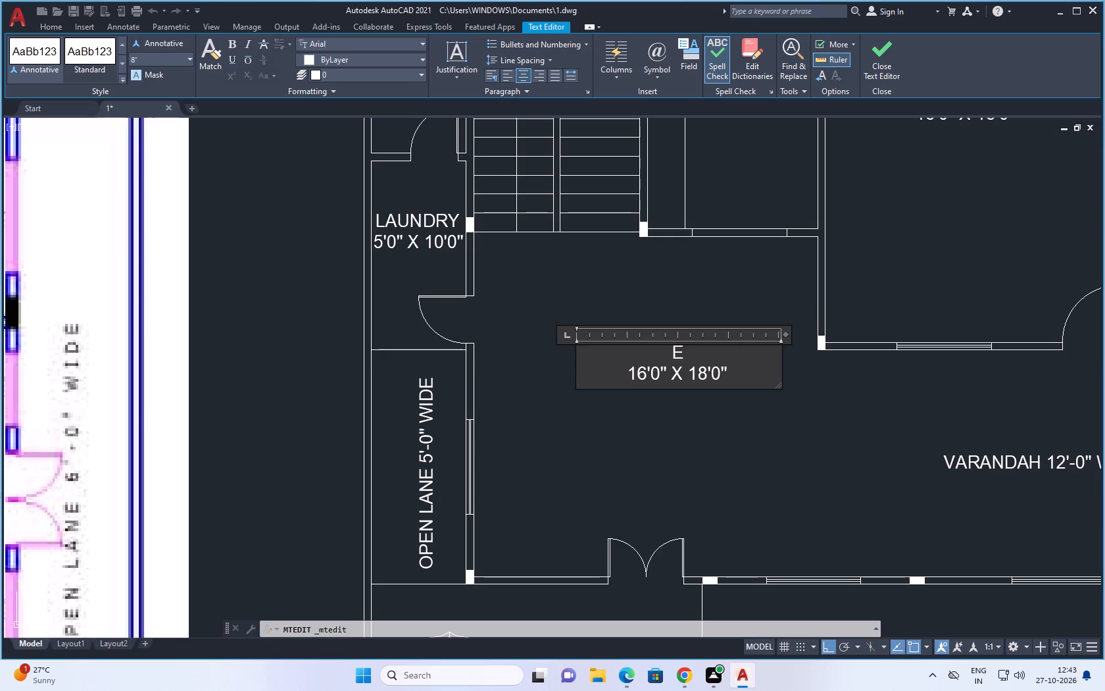
{"action": "key", "text": "n"}
{"action": "type", "text": "TRA"}
{"action": "key", "text": "n"}
{"action": "type", "text": "CE LOBBY"}
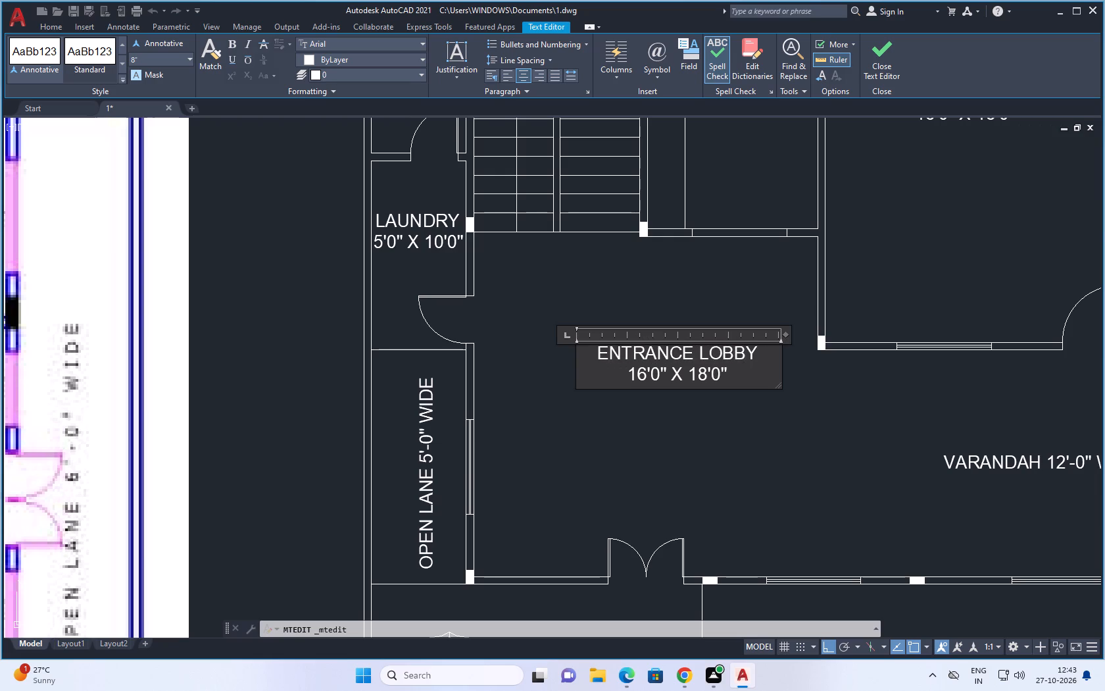
Set the entrance lobby label's size line to 17'6" X 18'0".
{"action": "scroll", "coordinate": [699, 382], "scroll_direction": "down", "scroll_amount": 3}
{"action": "scroll", "coordinate": [280, 380], "scroll_direction": "up", "scroll_amount": 1}
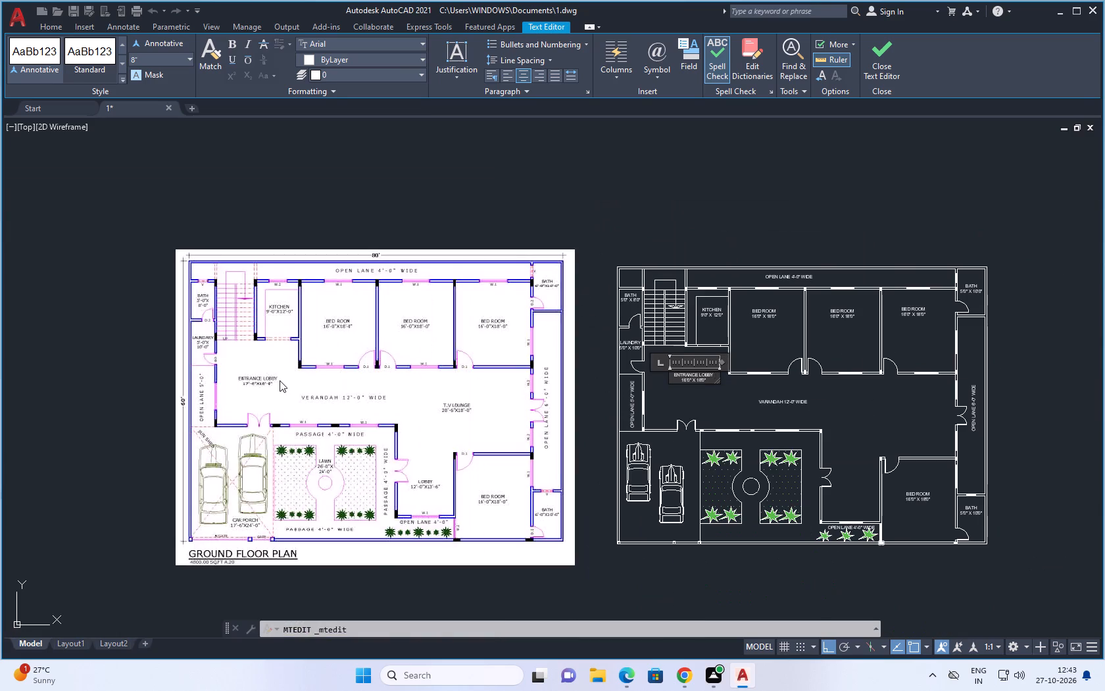
{"action": "scroll", "coordinate": [280, 380], "scroll_direction": "up", "scroll_amount": 1}
{"action": "scroll", "coordinate": [280, 380], "scroll_direction": "down", "scroll_amount": 3}
{"action": "scroll", "coordinate": [501, 385], "scroll_direction": "up", "scroll_amount": 4}
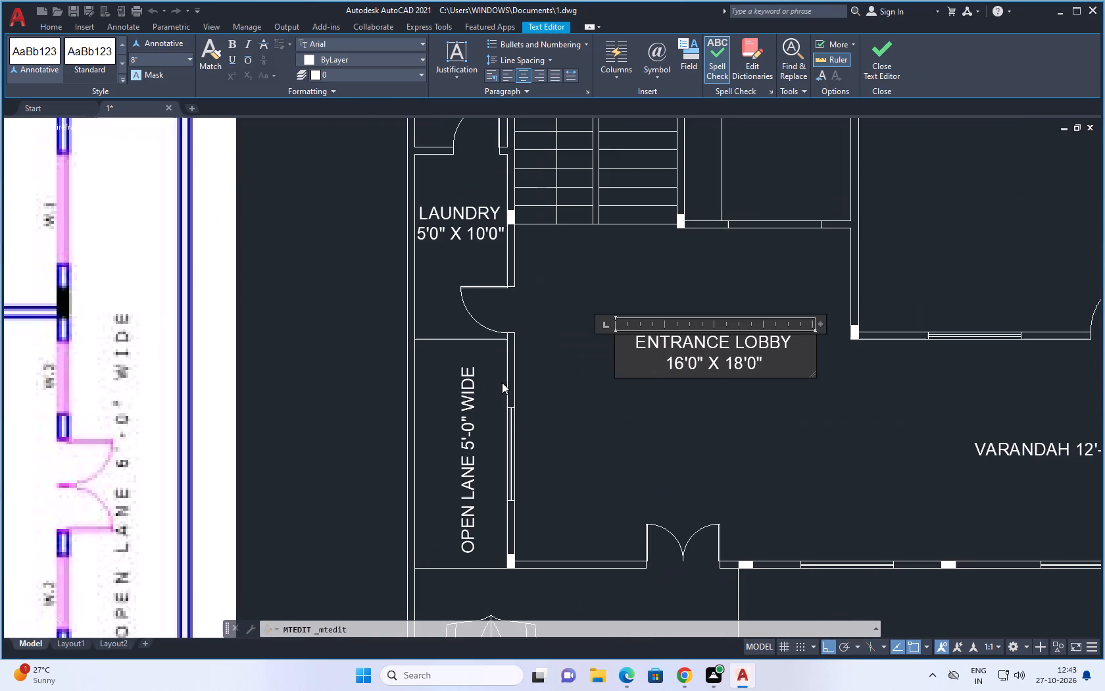
{"action": "left_click", "coordinate": [684, 367]}
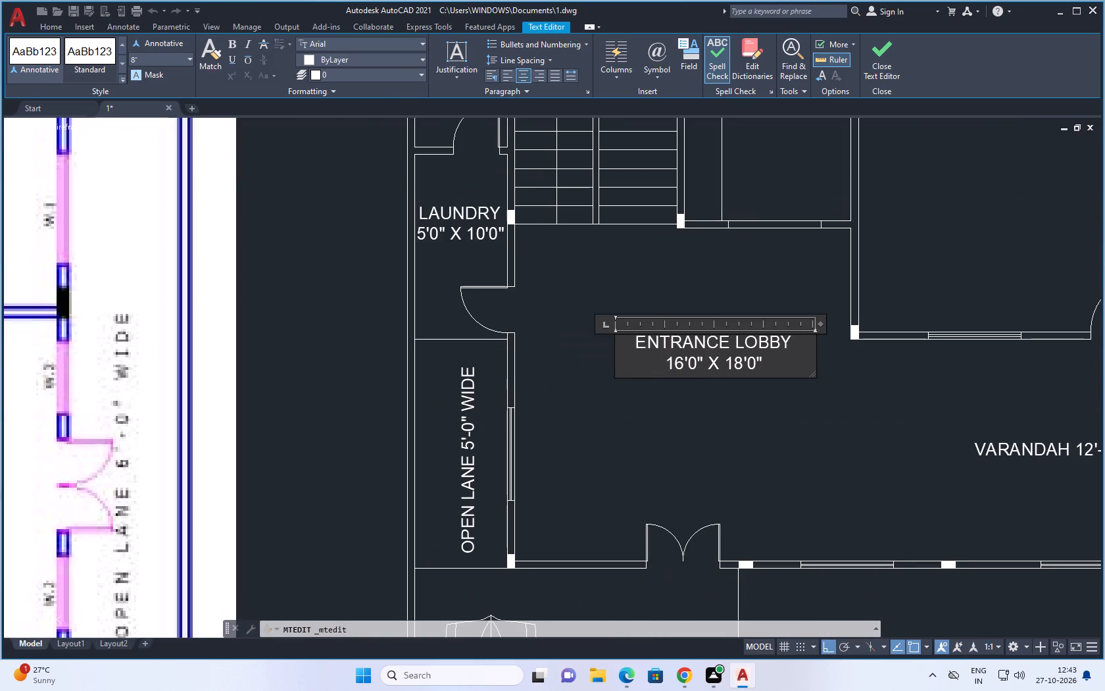
{"action": "scroll", "coordinate": [682, 364], "scroll_direction": "up", "scroll_amount": 2}
{"action": "key", "text": "BackSpace"}
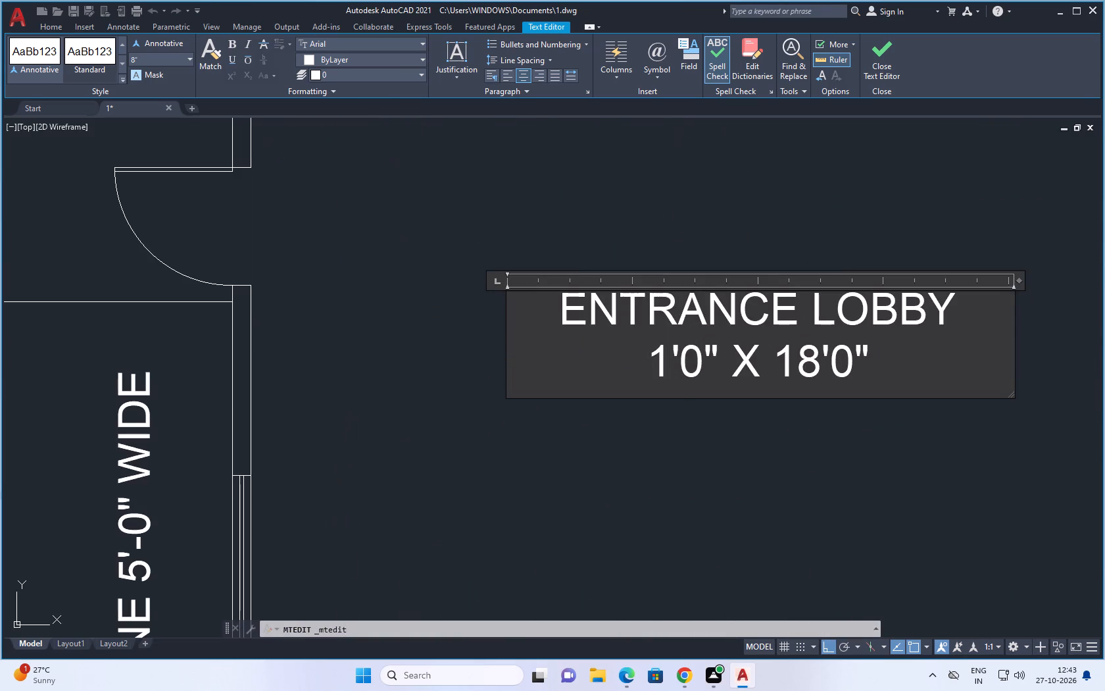
{"action": "key", "text": "7"}
{"action": "left_click", "coordinate": [715, 354]}
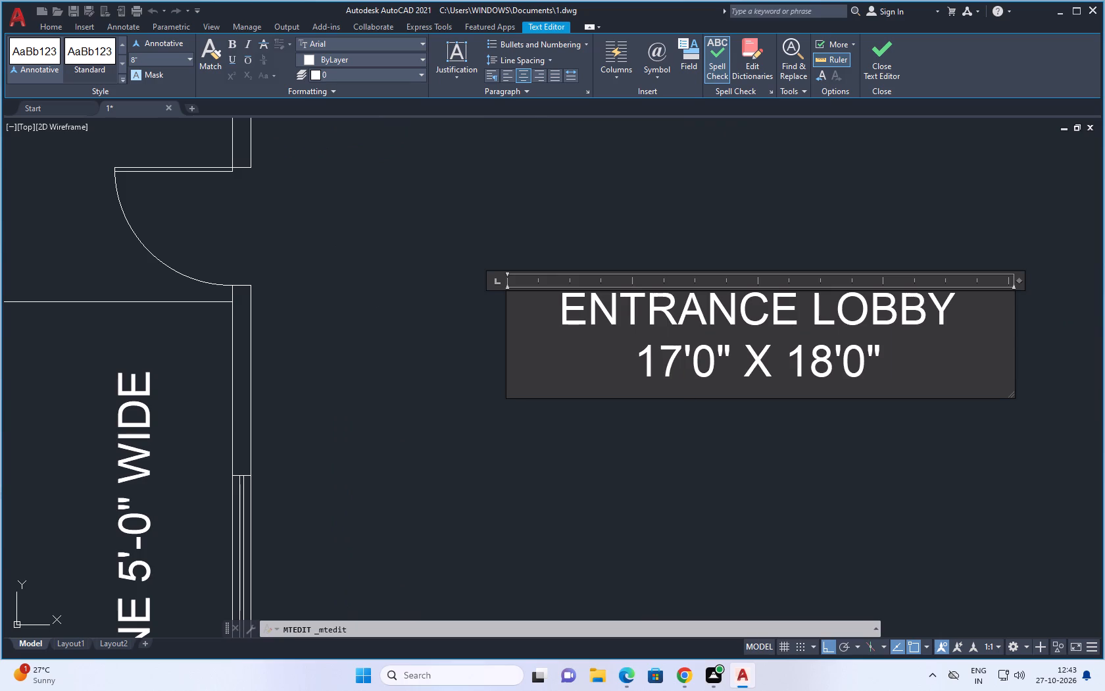
{"action": "key", "text": "BackSpace"}
{"action": "key", "text": "6"}
{"action": "left_click", "coordinate": [676, 434]}
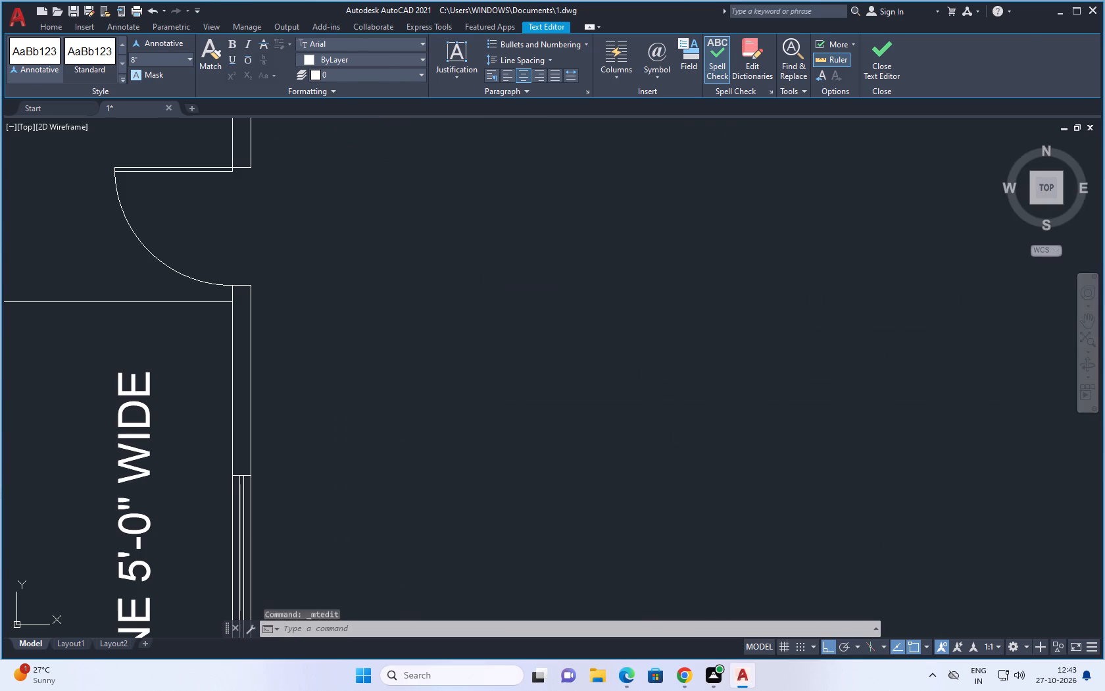
{"action": "scroll", "coordinate": [600, 415], "scroll_direction": "down", "scroll_amount": 4}
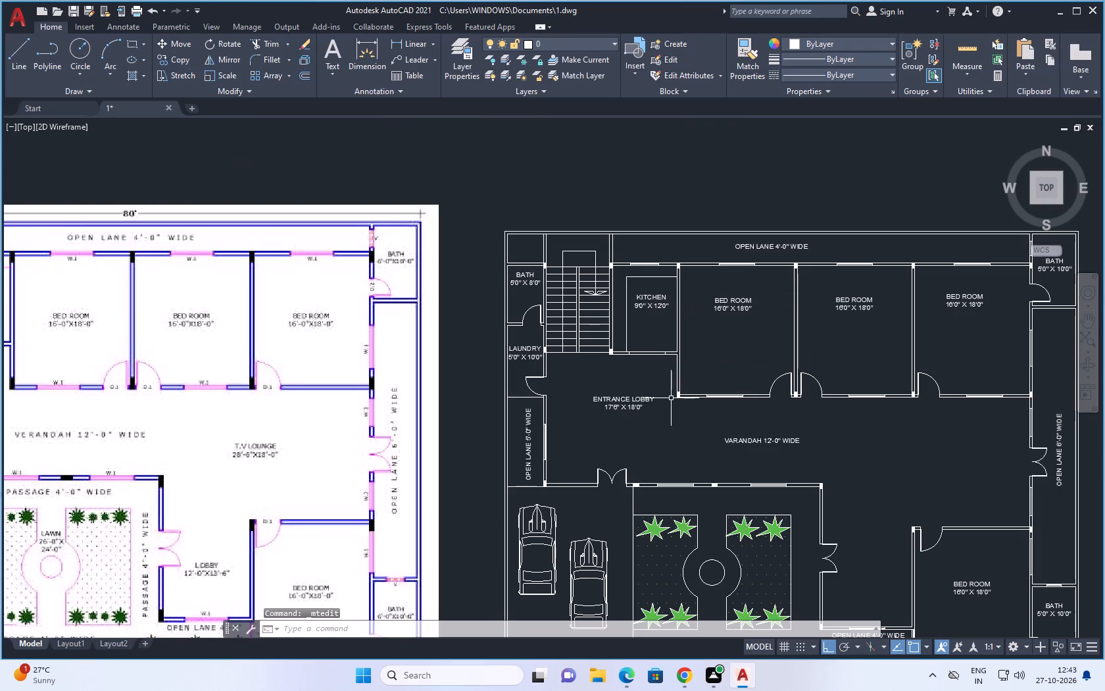
{"action": "key", "text": "space"}
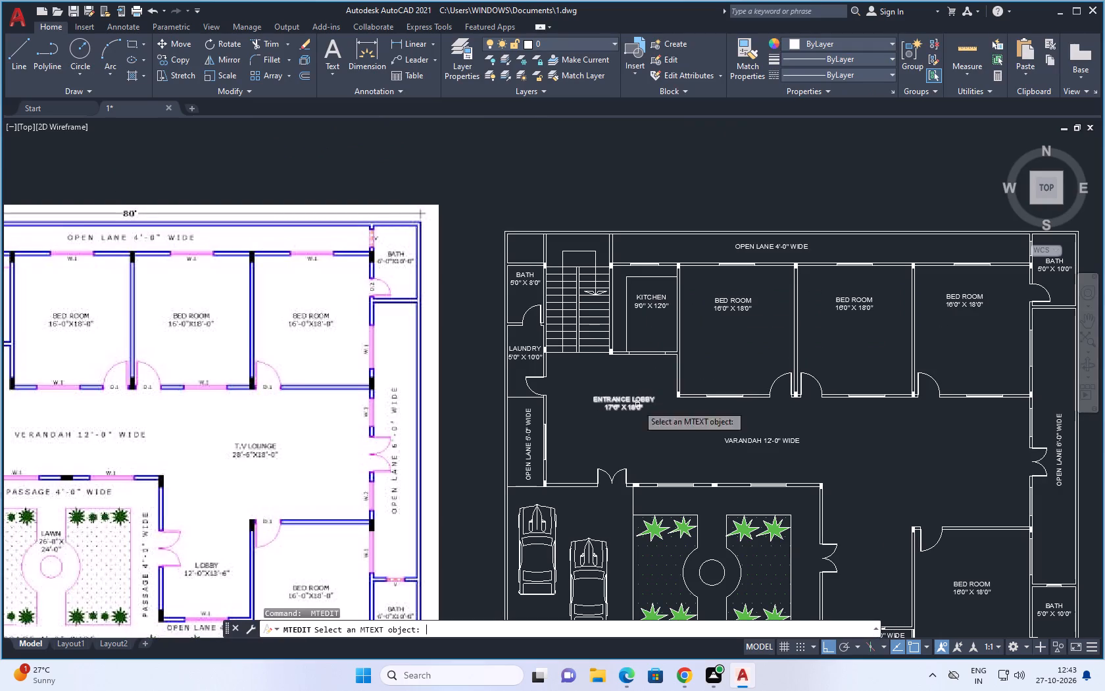
{"action": "key", "text": "Escape"}
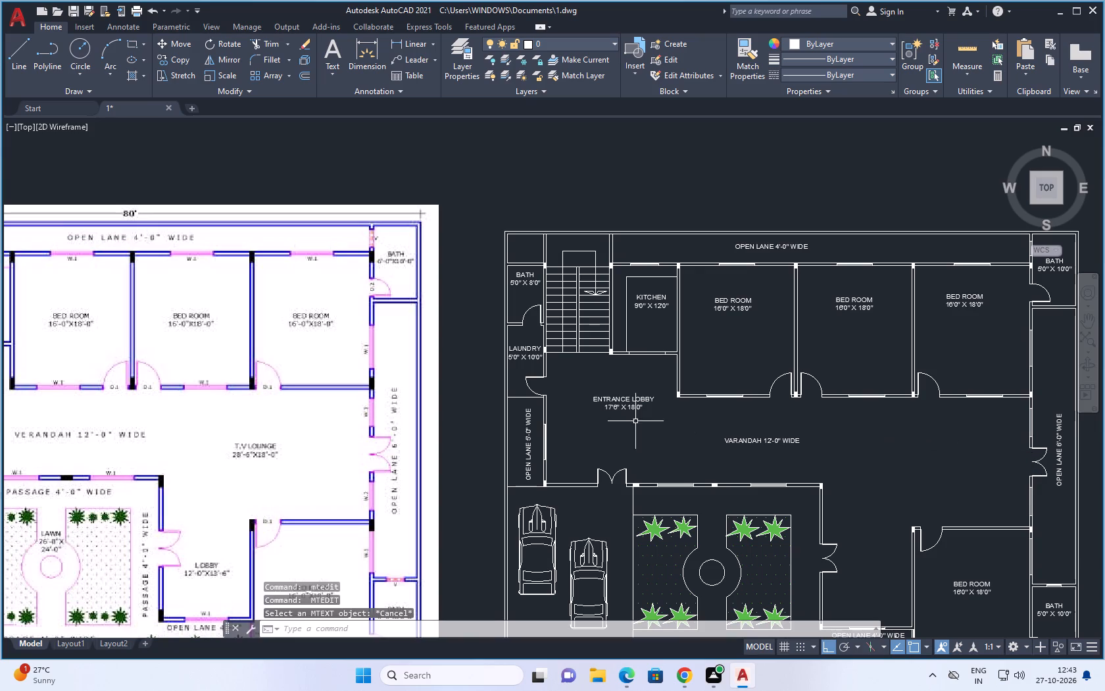
Copy the ENTRANCE LOBBY label to the TV lounge area at the far end of the verandah.
{"action": "left_click", "coordinate": [623, 404]}
{"action": "key", "text": "ctrl+c"}
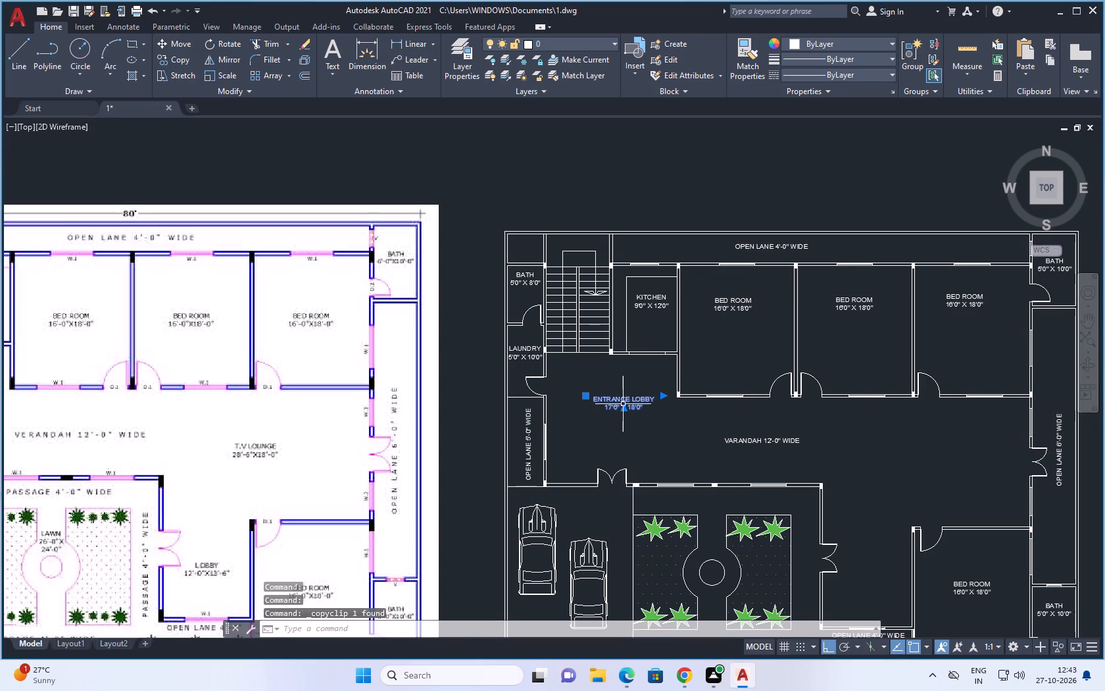
{"action": "key", "text": "ctrl+v"}
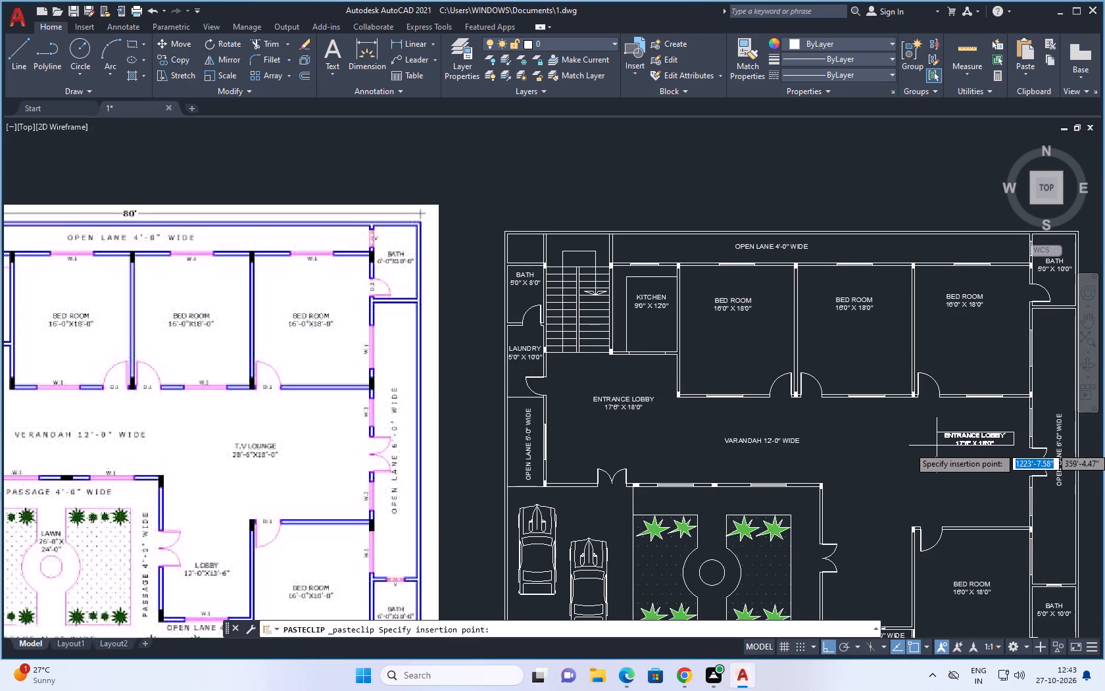
{"action": "left_click", "coordinate": [917, 459]}
Change the room name in the label copied beyond the verandah to TV LOUNGE.
{"action": "double_click", "coordinate": [943, 450]}
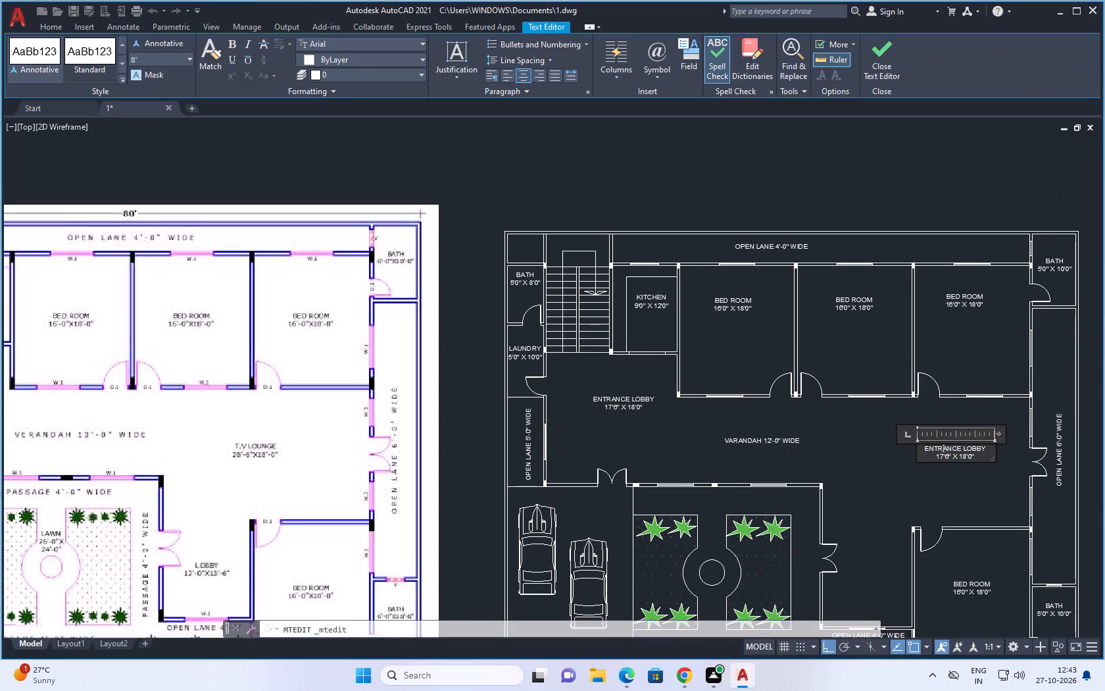
{"action": "scroll", "coordinate": [983, 451], "scroll_direction": "up", "scroll_amount": 4}
{"action": "left_click", "coordinate": [981, 447]}
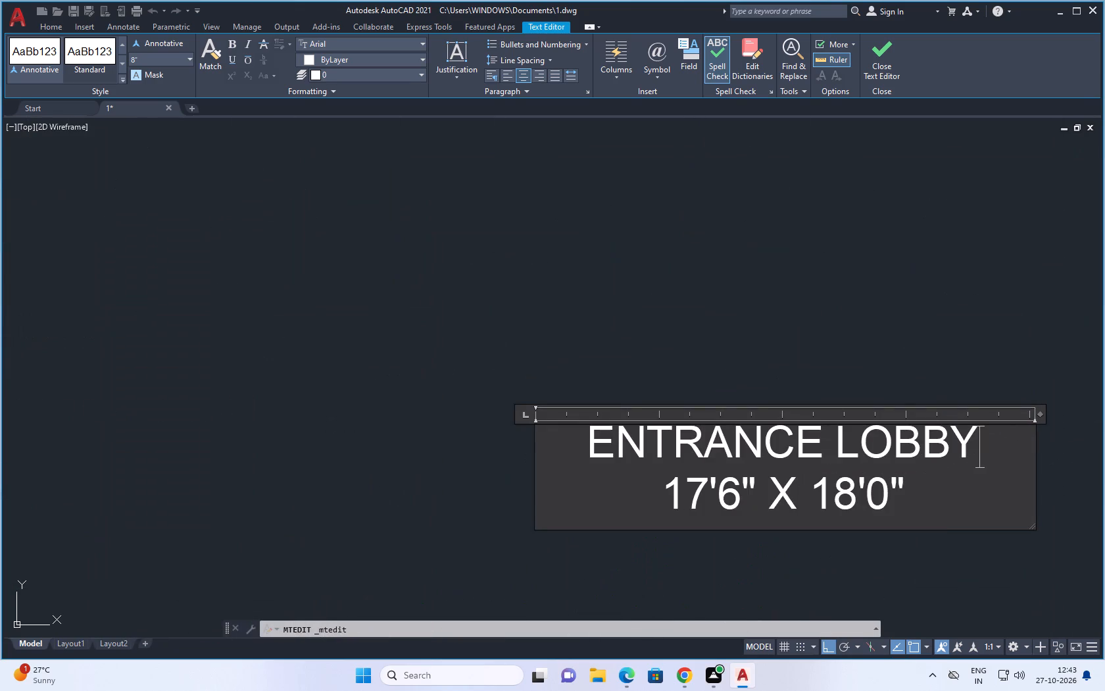
{"action": "key", "text": "BackSpace"}
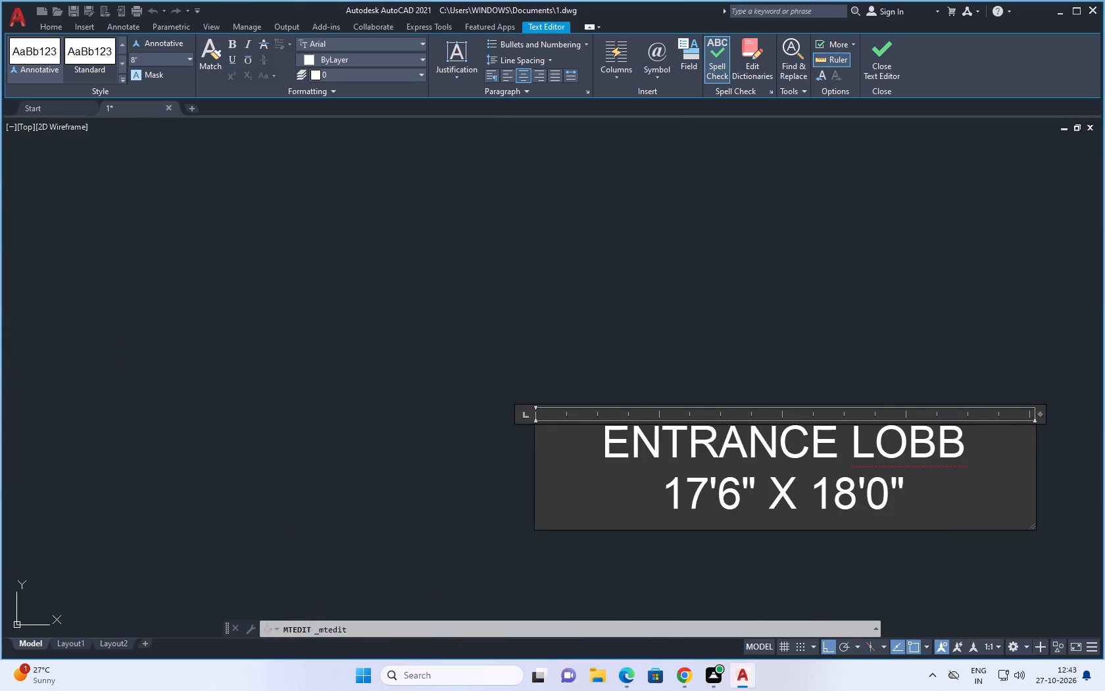
{"action": "key", "text": "BackSpace"}
{"action": "key", "text": "BackSpace"}
{"action": "key", "text": "BackSpace"}
{"action": "key", "text": "BackSpace"}
{"action": "key", "text": "BackSpace"}
{"action": "key", "text": "BackSpace"}
{"action": "key", "text": "BackSpace"}
{"action": "key", "text": "BackSpace"}
{"action": "key", "text": "BackSpace"}
{"action": "key", "text": "BackSpace"}
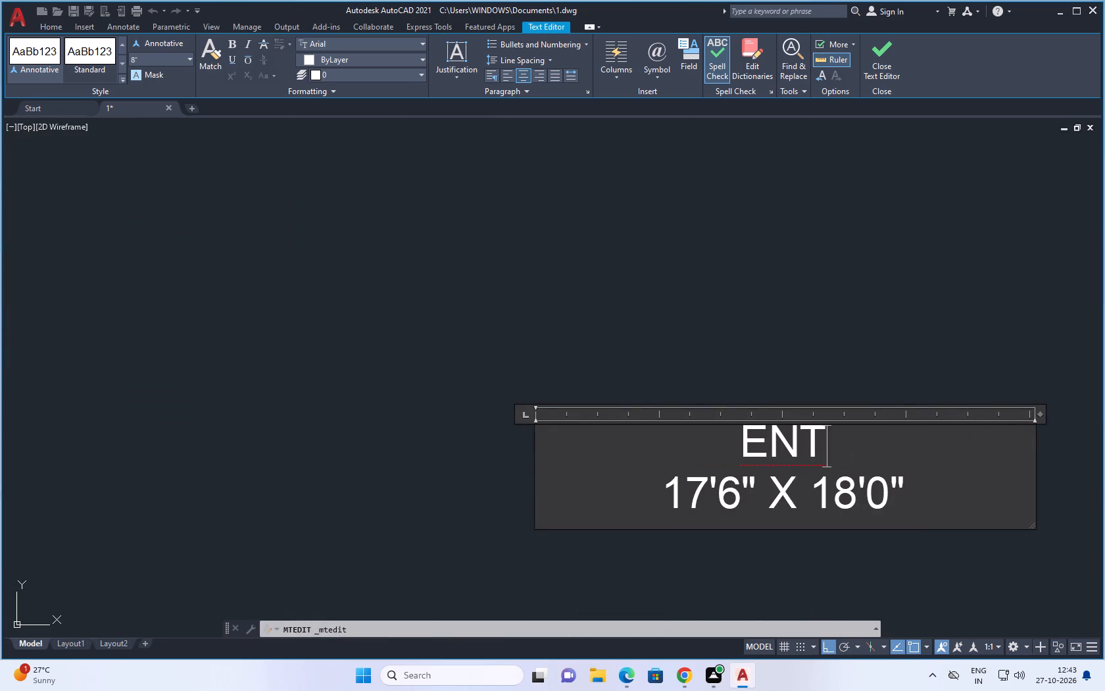
{"action": "key", "text": "BackSpace"}
{"action": "key", "text": "BackSpace"}
{"action": "key", "text": "BackSpace"}
{"action": "key", "text": "t"}
{"action": "type", "text": "V"}
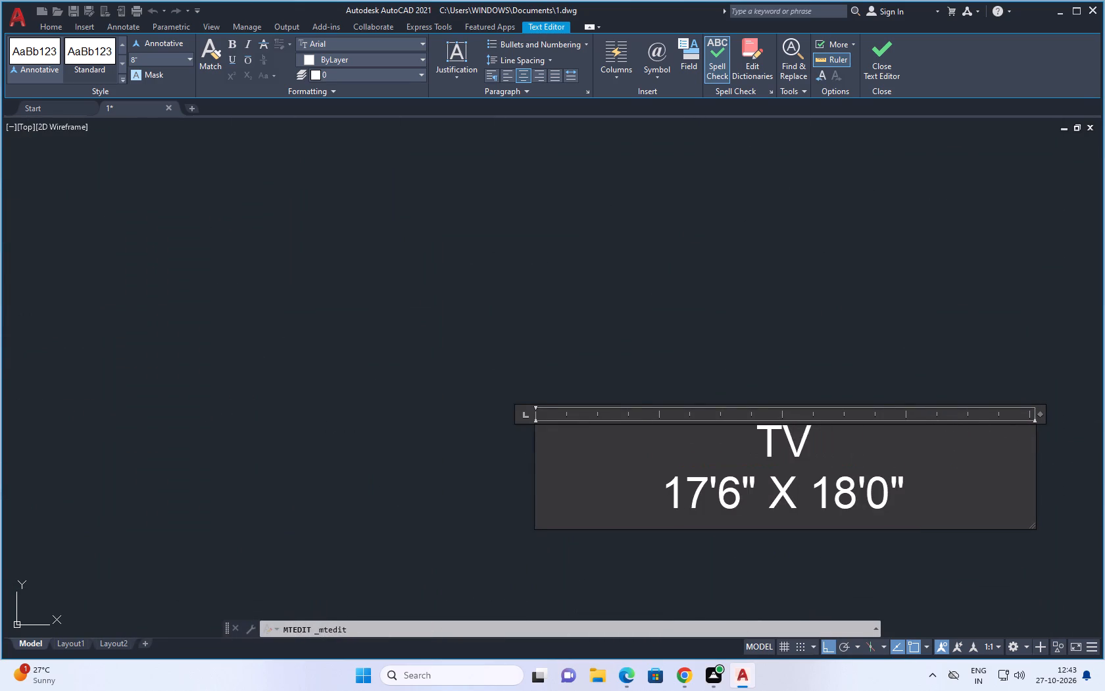
{"action": "key", "text": "space"}
{"action": "type", "text": "LO"}
{"action": "type", "text": "UN"}
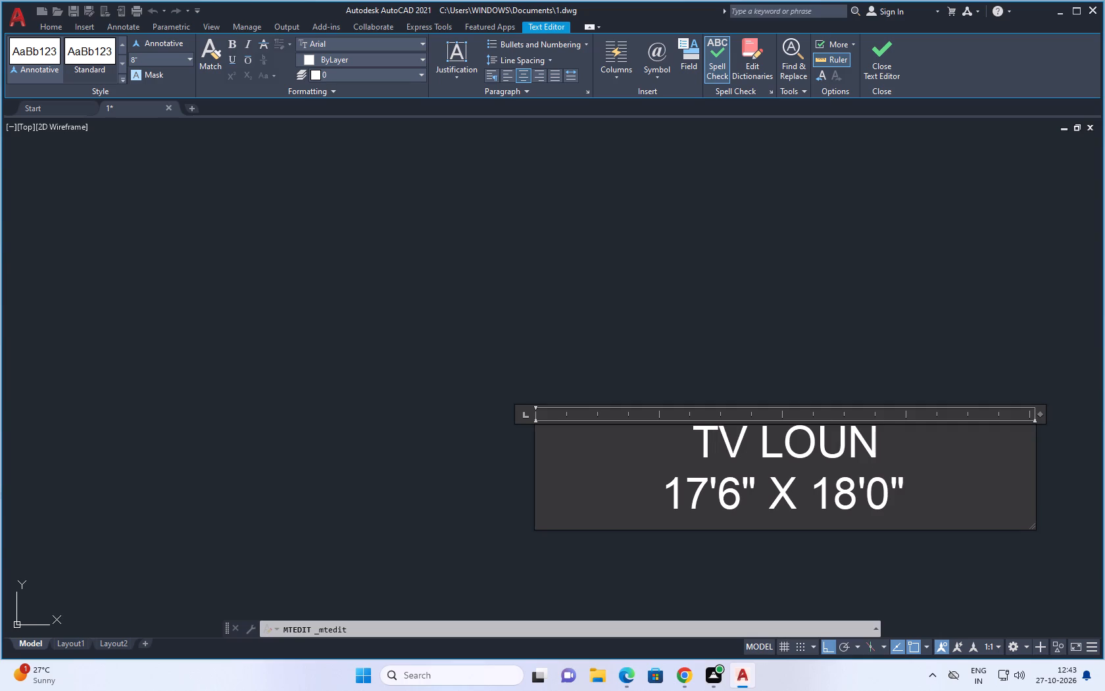
{"action": "type", "text": "GE"}
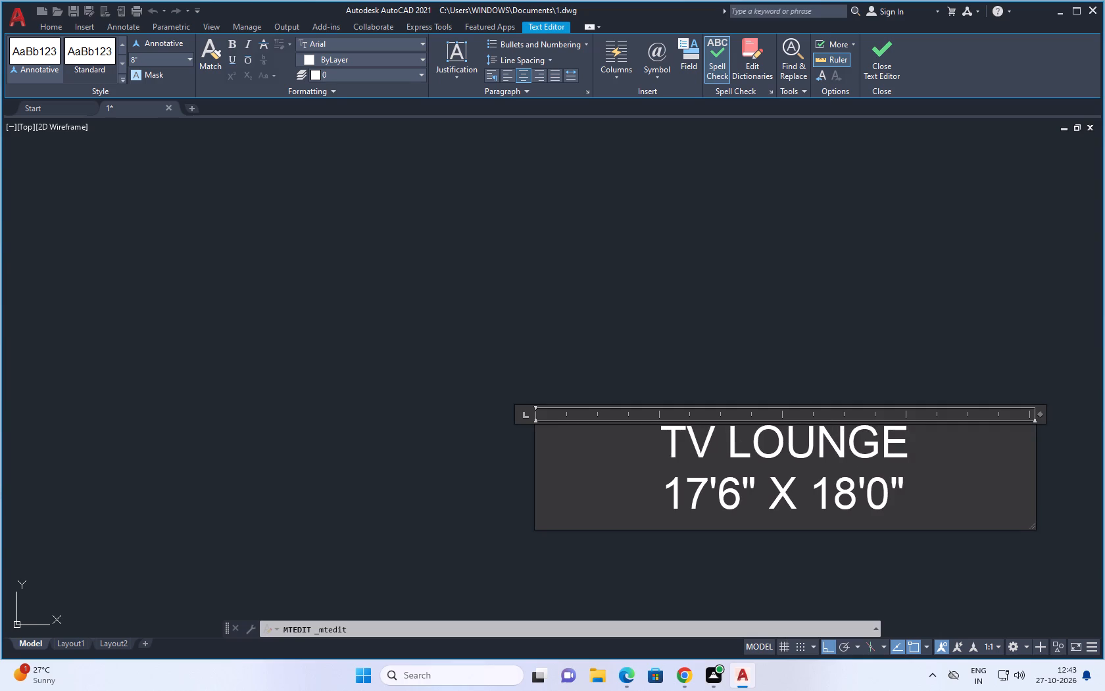
Set the TV lounge label's size line to 28'6" X 18'0".
{"action": "scroll", "coordinate": [903, 437], "scroll_direction": "down", "scroll_amount": 5}
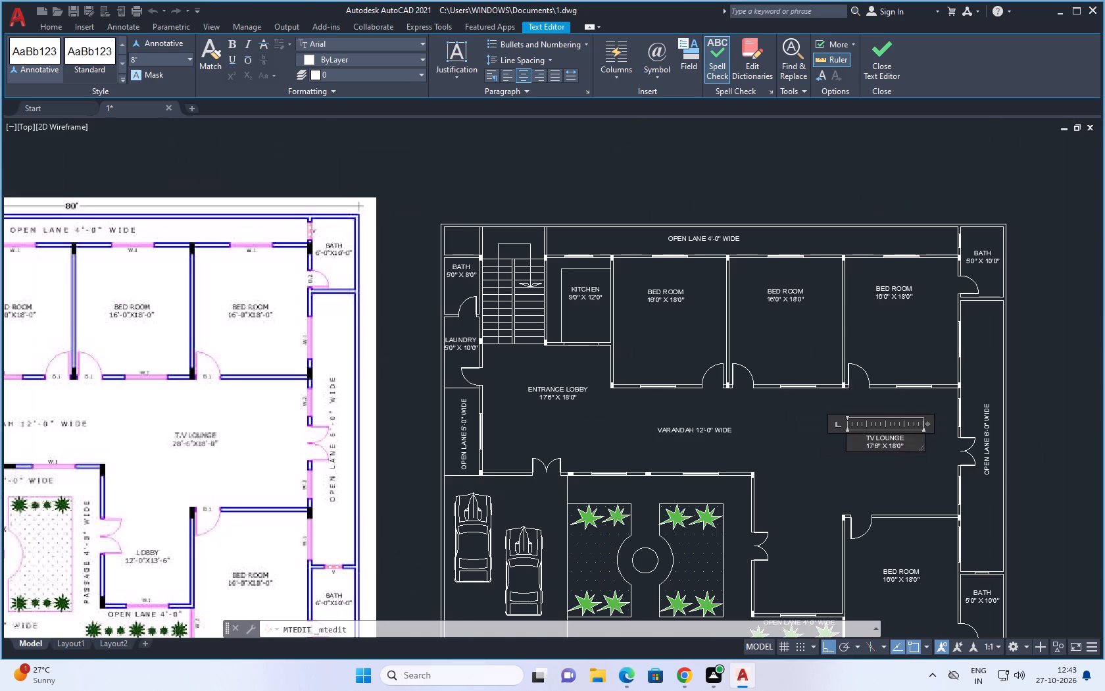
{"action": "scroll", "coordinate": [873, 447], "scroll_direction": "up", "scroll_amount": 3}
{"action": "scroll", "coordinate": [873, 447], "scroll_direction": "down", "scroll_amount": 3}
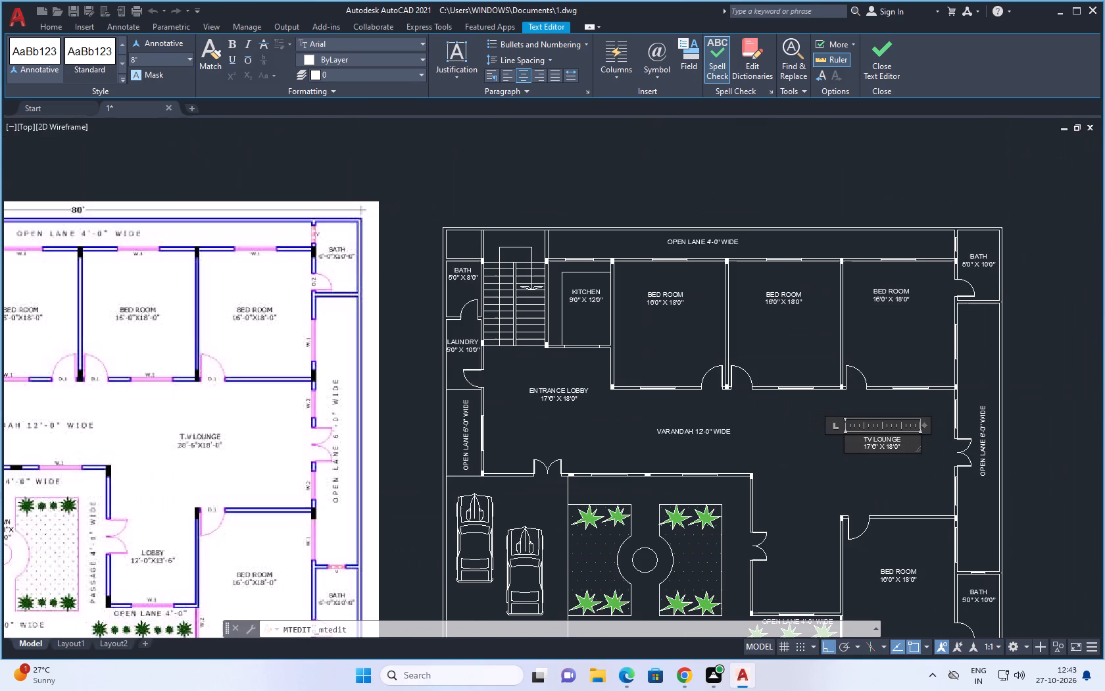
{"action": "scroll", "coordinate": [873, 447], "scroll_direction": "up", "scroll_amount": 4}
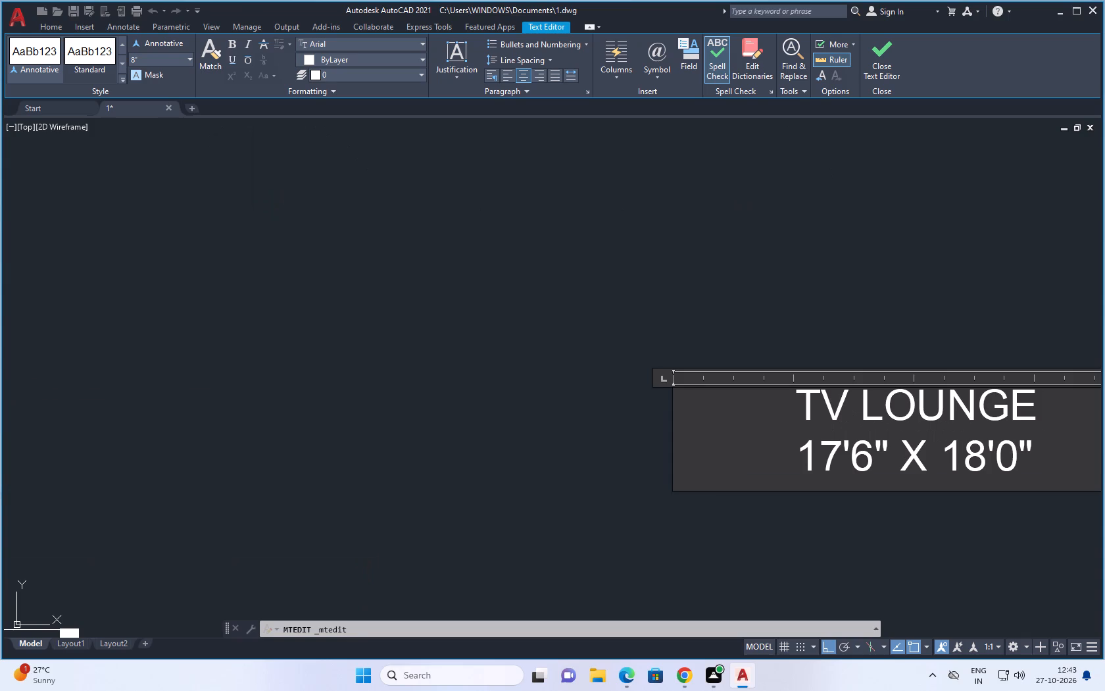
{"action": "left_click", "coordinate": [839, 457]}
{"action": "key", "text": "BackSpace"}
{"action": "key", "text": "BackSpace"}
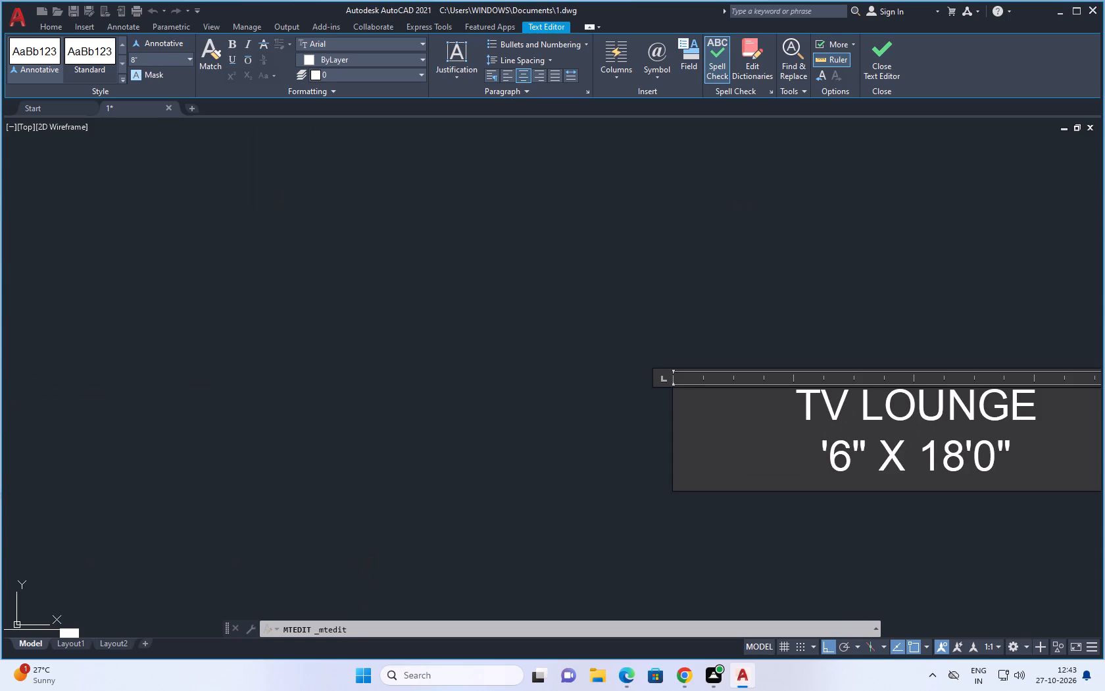
{"action": "key", "text": "2"}
{"action": "key", "text": "8"}
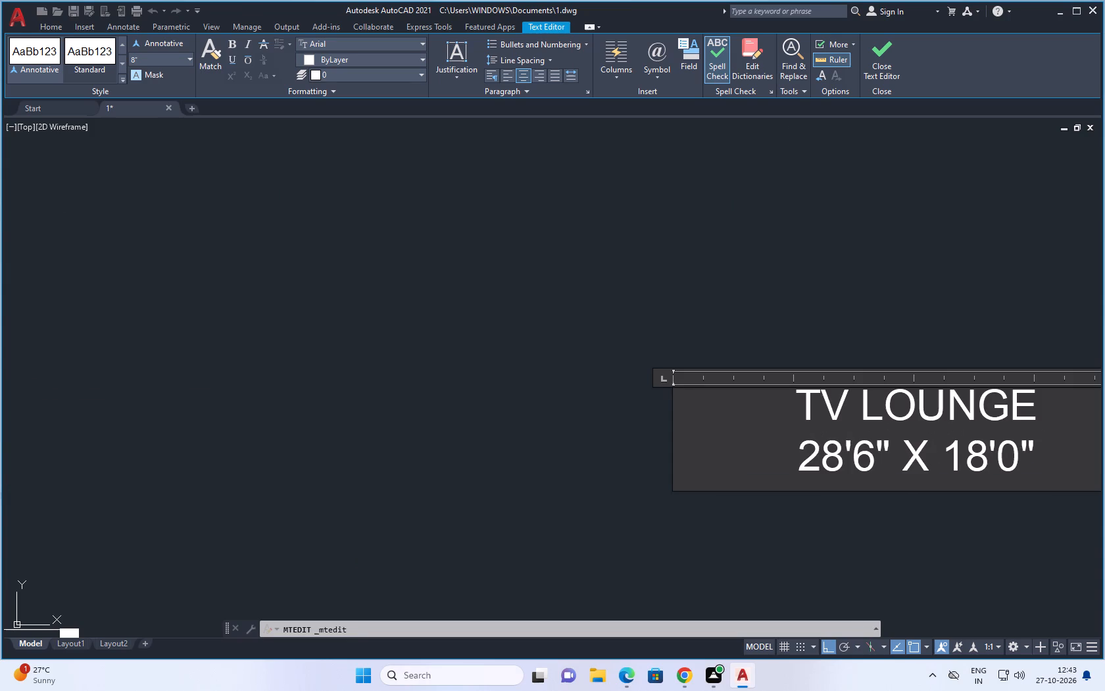
{"action": "scroll", "coordinate": [945, 453], "scroll_direction": "down", "scroll_amount": 5}
{"action": "left_click", "coordinate": [873, 499]}
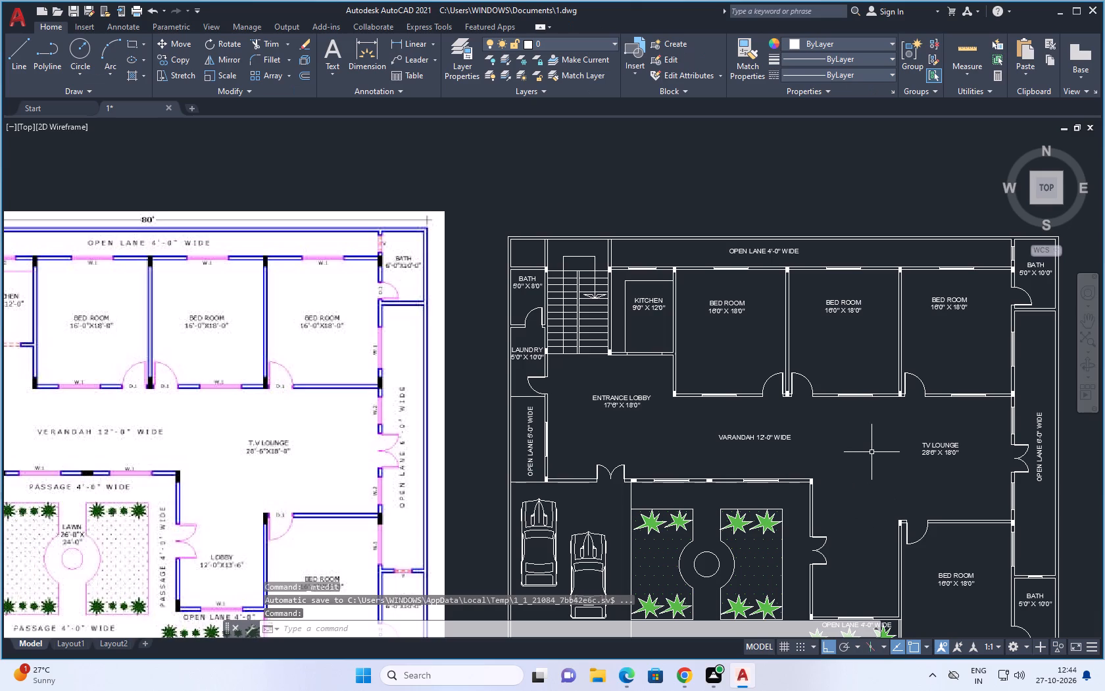
Copy the ENTRANCE LOBBY label into the small lobby between the lawn and the lower bedroom.
{"action": "left_click", "coordinate": [604, 400]}
{"action": "key", "text": "ctrl+c"}
{"action": "key", "text": "ctrl+v"}
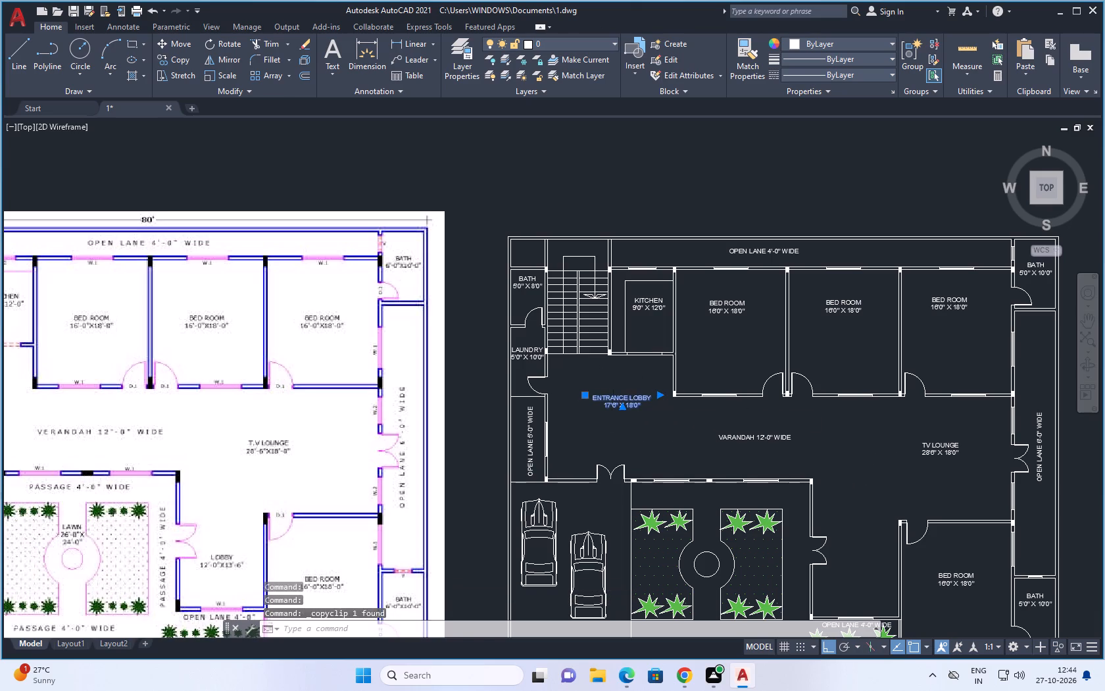
{"action": "left_click", "coordinate": [828, 576]}
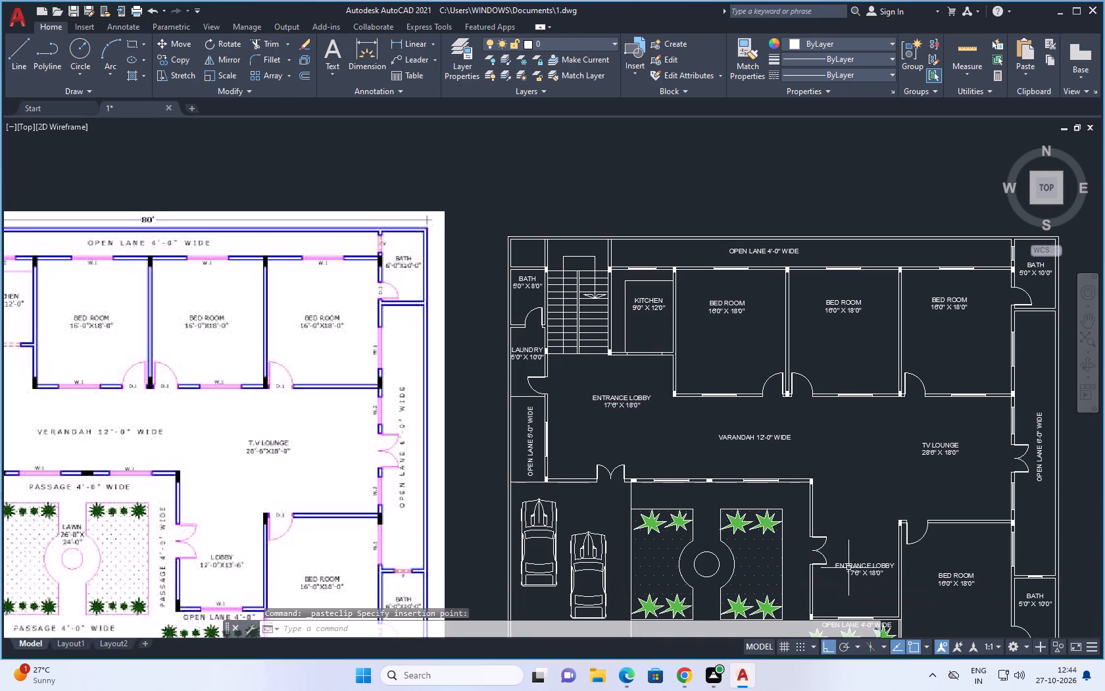
Shorten the room name in the ENTRANCE LOBBY label copied beside the lower bedroom to LOBBY.
{"action": "double_click", "coordinate": [850, 568]}
{"action": "scroll", "coordinate": [889, 567], "scroll_direction": "up", "scroll_amount": 3}
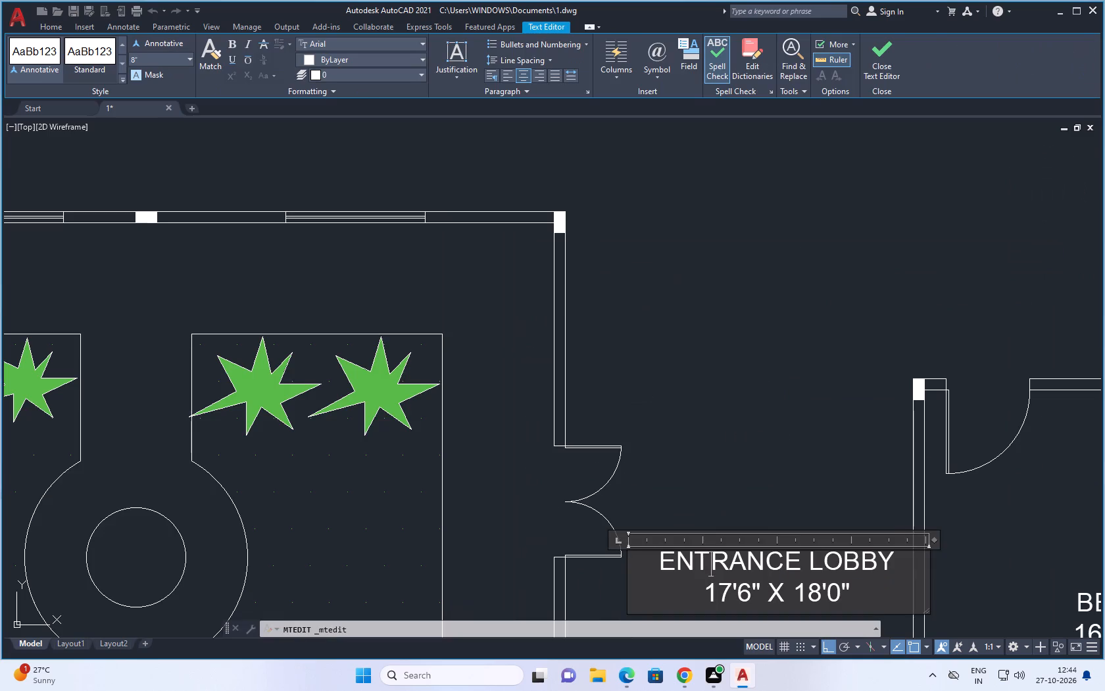
{"action": "left_click", "coordinate": [808, 554]}
{"action": "key", "text": "BackSpace"}
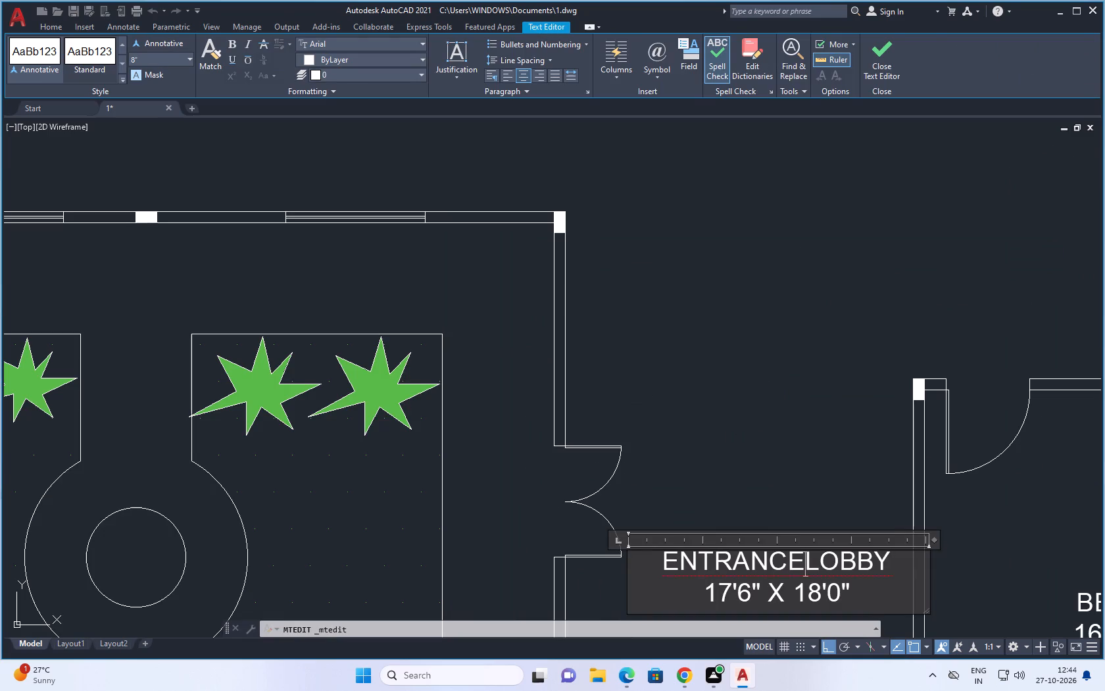
{"action": "key", "text": "BackSpace"}
{"action": "key", "text": "BackSpace"}
{"action": "key", "text": "BackSpace"}
{"action": "key", "text": "BackSpace"}
{"action": "key", "text": "BackSpace"}
{"action": "key", "text": "BackSpace"}
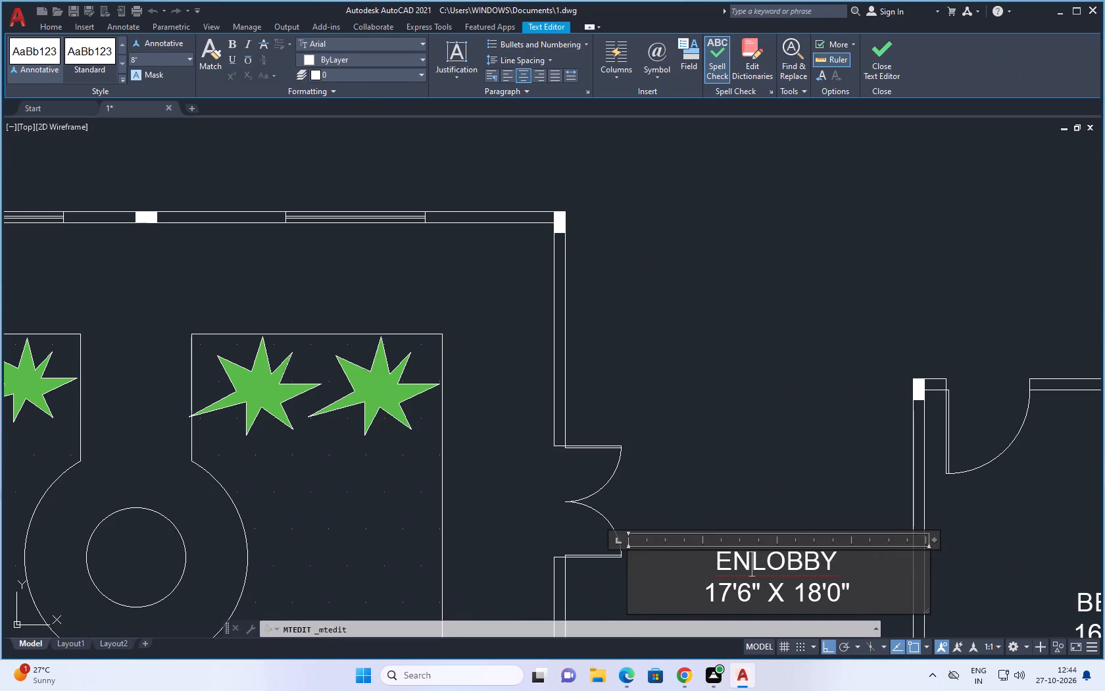
{"action": "key", "text": "BackSpace"}
{"action": "key", "text": "BackSpace"}
Set the size line of the small LOBBY label to 12'0" X 13'6".
{"action": "scroll", "coordinate": [838, 483], "scroll_direction": "down", "scroll_amount": 3}
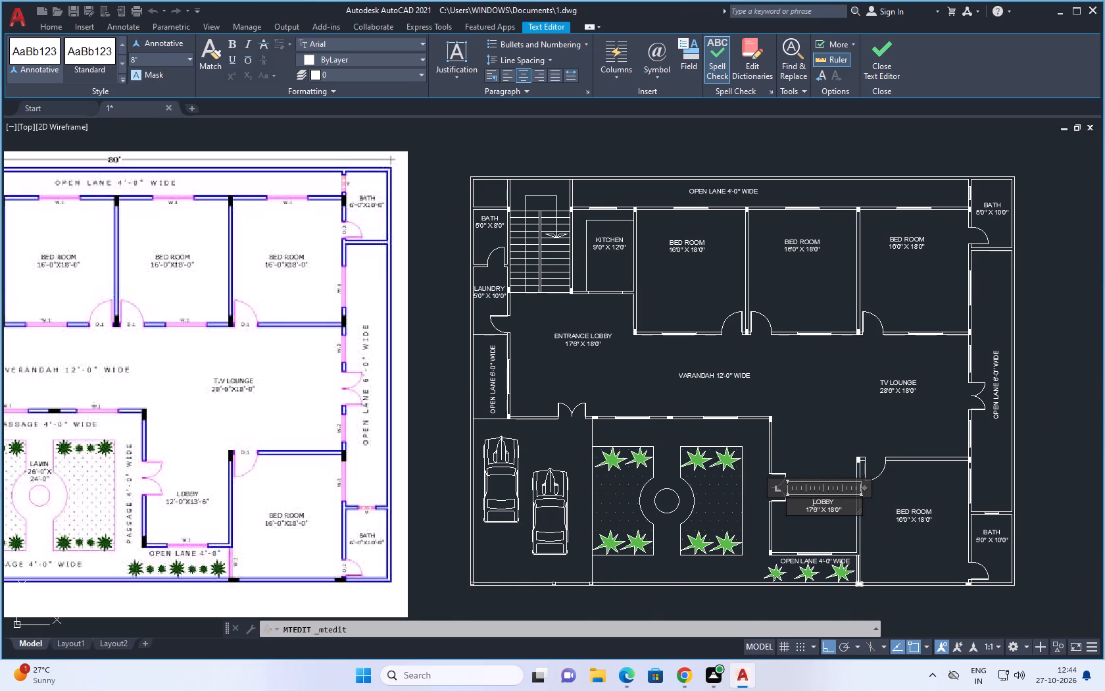
{"action": "scroll", "coordinate": [825, 513], "scroll_direction": "up", "scroll_amount": 4}
{"action": "left_click", "coordinate": [725, 501]}
{"action": "key", "text": "BackSpace"}
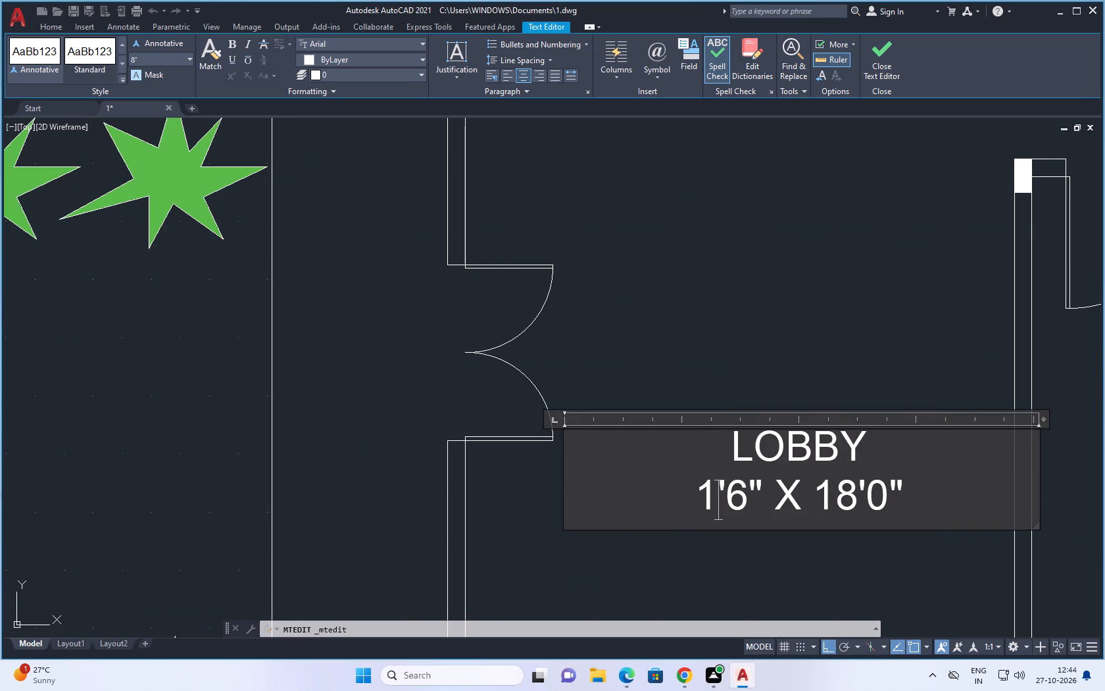
{"action": "key", "text": "2"}
{"action": "left_click", "coordinate": [756, 509]}
{"action": "key", "text": "BackSpace"}
{"action": "key", "text": "0"}
{"action": "scroll", "coordinate": [756, 504], "scroll_direction": "down", "scroll_amount": 4}
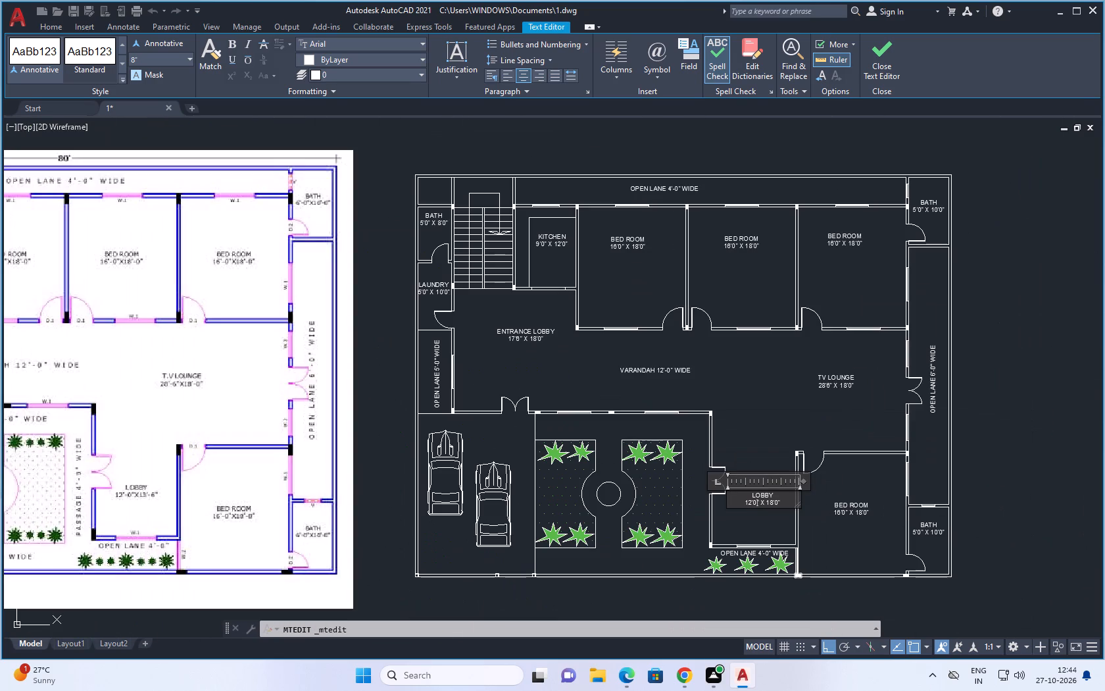
{"action": "scroll", "coordinate": [767, 498], "scroll_direction": "up", "scroll_amount": 4}
{"action": "left_click", "coordinate": [788, 525]}
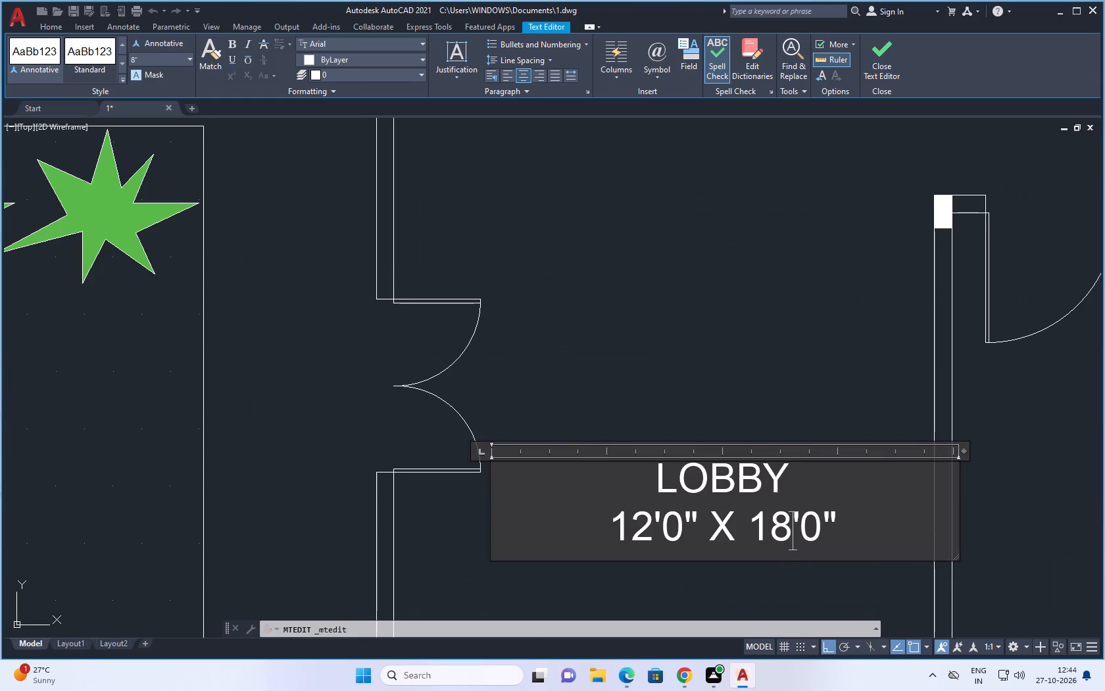
{"action": "key", "text": "BackSpace"}
{"action": "key", "text": "3"}
{"action": "left_click", "coordinate": [824, 534]}
{"action": "key", "text": "BackSpace"}
{"action": "key", "text": "6"}
{"action": "left_click", "coordinate": [793, 579]}
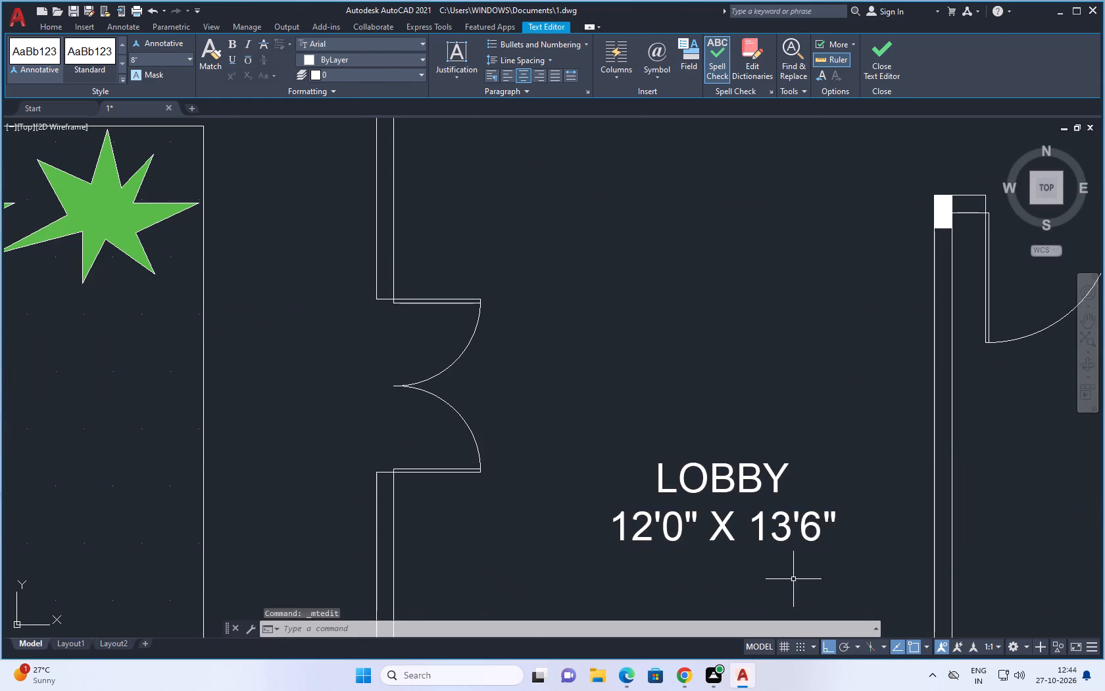
Copy the upper OPEN LANE 4'-0" WIDE label into the strip between the verandah wall and the lawn.
{"action": "scroll", "coordinate": [769, 415], "scroll_direction": "down", "scroll_amount": 4}
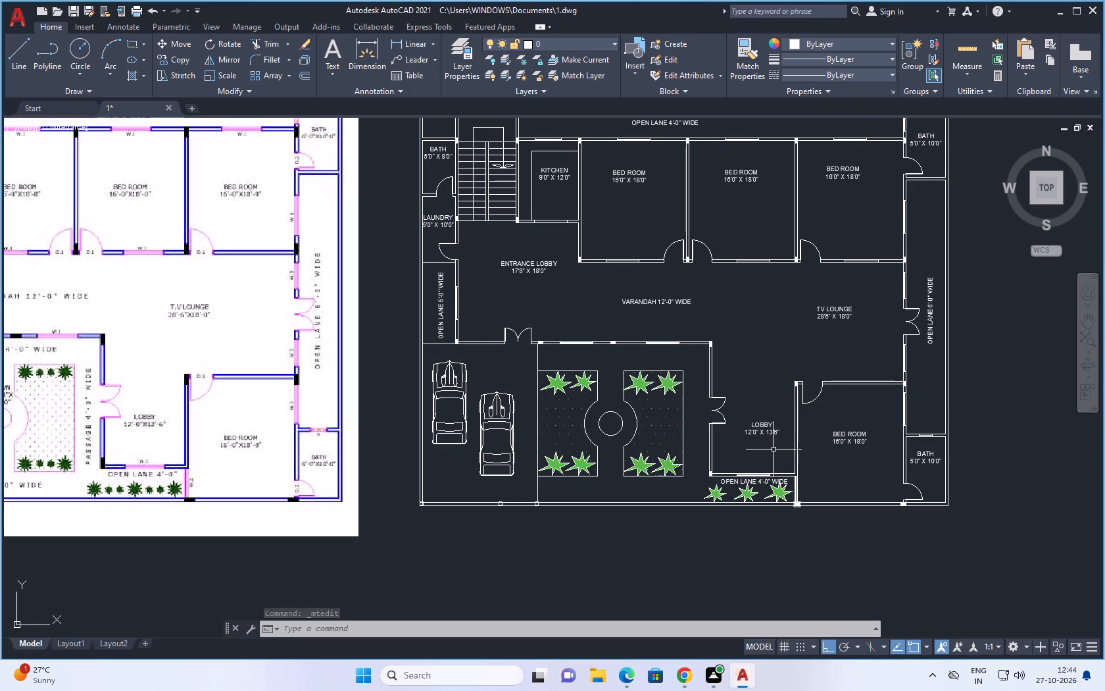
{"action": "scroll", "coordinate": [873, 442], "scroll_direction": "down", "scroll_amount": 1}
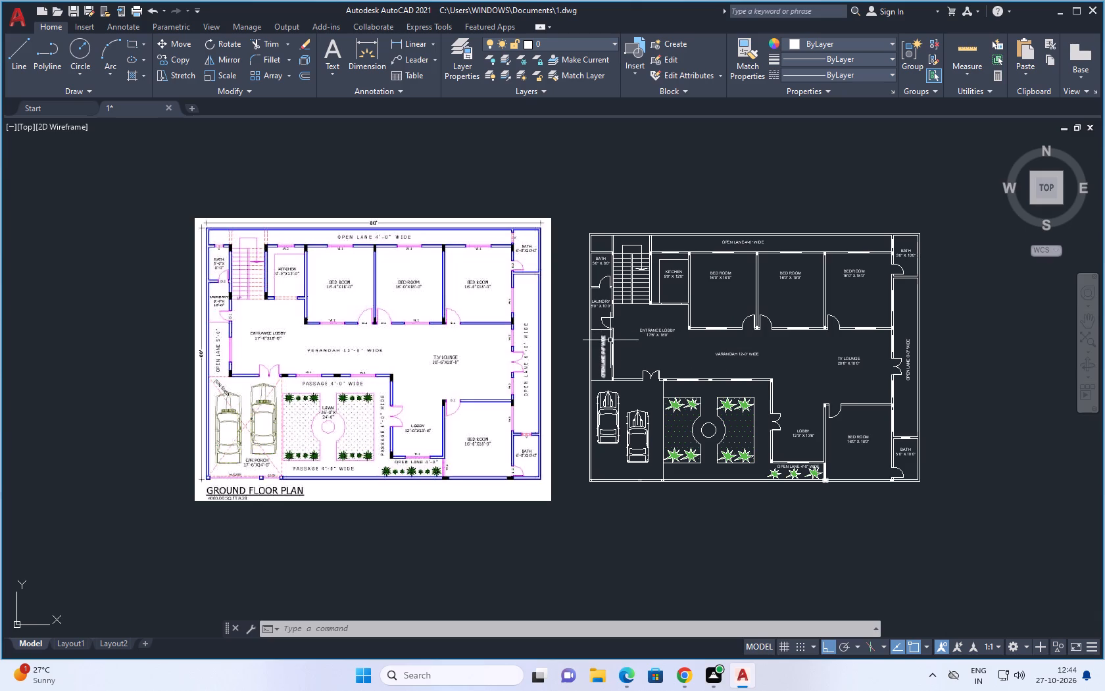
{"action": "left_click", "coordinate": [734, 244]}
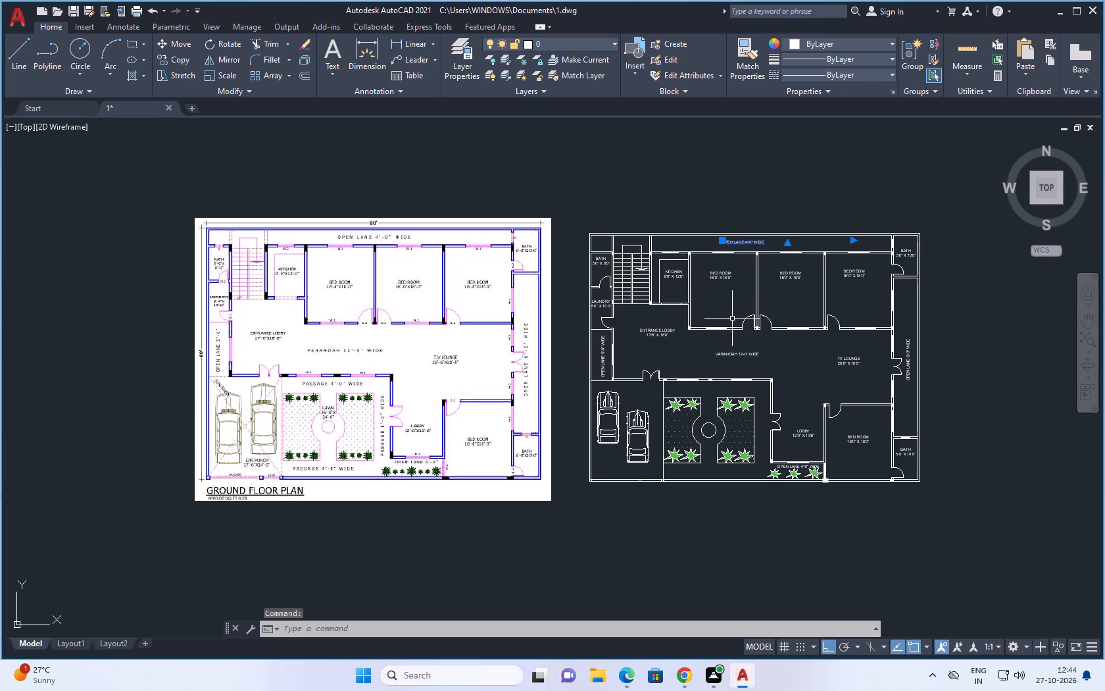
{"action": "key", "text": "ctrl+c"}
{"action": "key", "text": "ctrl+v"}
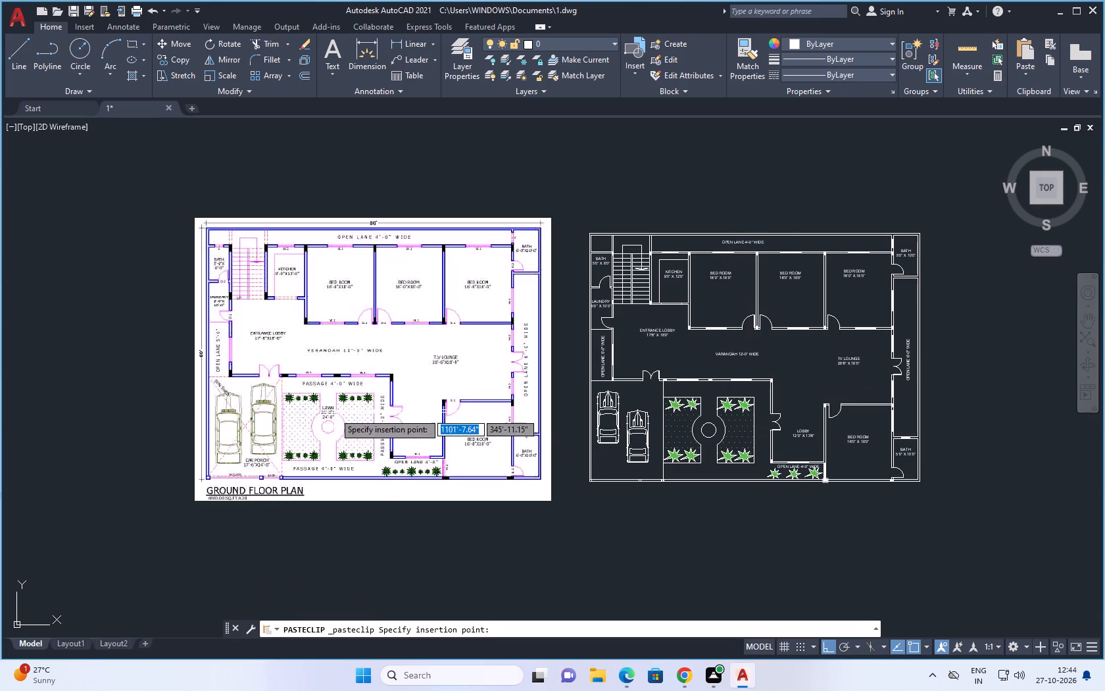
{"action": "scroll", "coordinate": [716, 398], "scroll_direction": "up", "scroll_amount": 3}
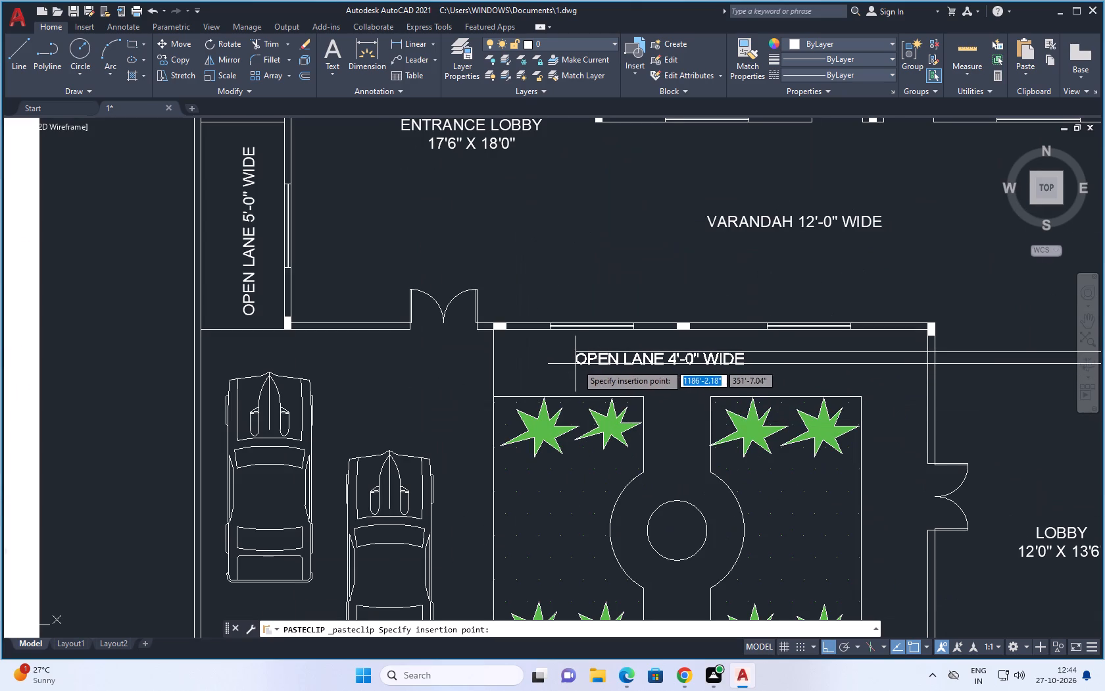
{"action": "left_click", "coordinate": [604, 365]}
Replace OPEN LANE with PASSAGE in the label copied above the lawn, so it reads PASSAGE 4'-0" WIDE.
{"action": "double_click", "coordinate": [651, 364]}
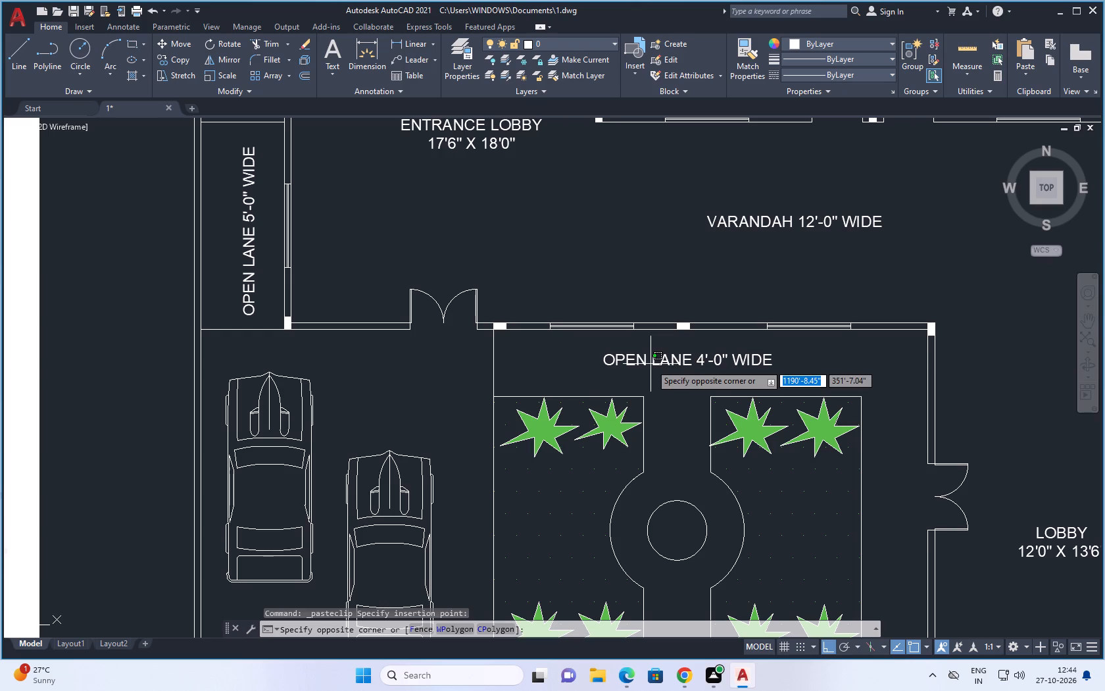
{"action": "double_click", "coordinate": [651, 364]}
{"action": "double_click", "coordinate": [656, 360]}
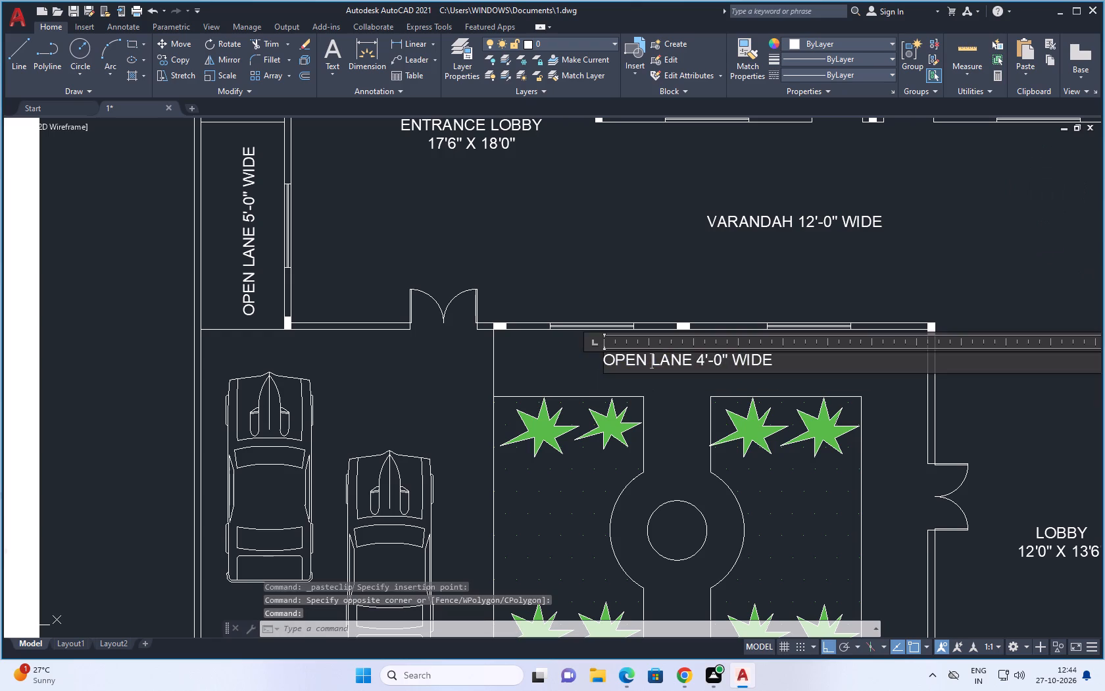
{"action": "left_click", "coordinate": [691, 359]}
{"action": "key", "text": "BackSpace"}
{"action": "key", "text": "BackSpace"}
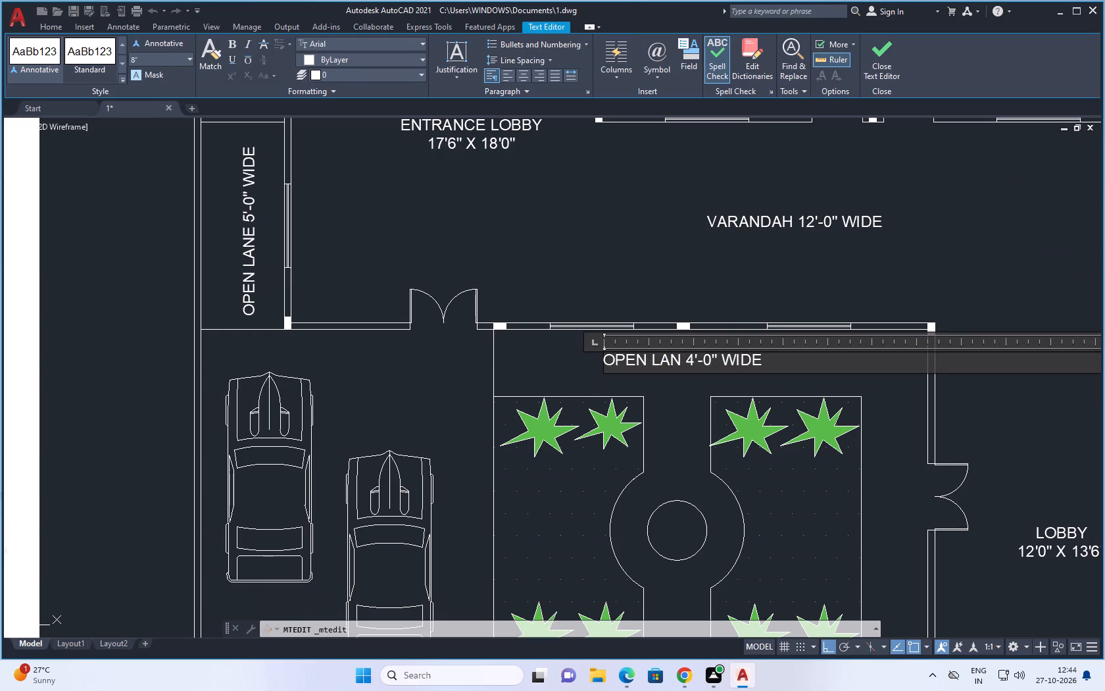
{"action": "key", "text": "BackSpace"}
{"action": "key", "text": "BackSpace"}
{"action": "key", "text": "BackSpace"}
{"action": "key", "text": "BackSpace"}
{"action": "key", "text": "BackSpace"}
{"action": "key", "text": "BackSpace"}
{"action": "key", "text": "BackSpace"}
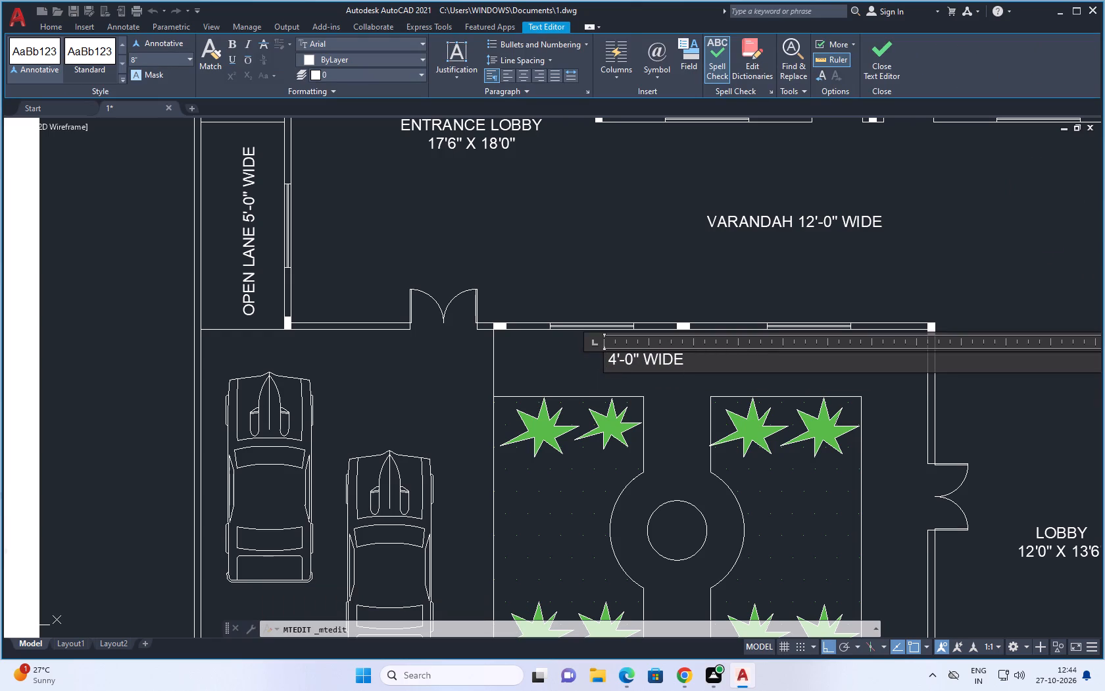
{"action": "key", "text": "p"}
{"action": "type", "text": "ASSA"}
{"action": "type", "text": "GE"}
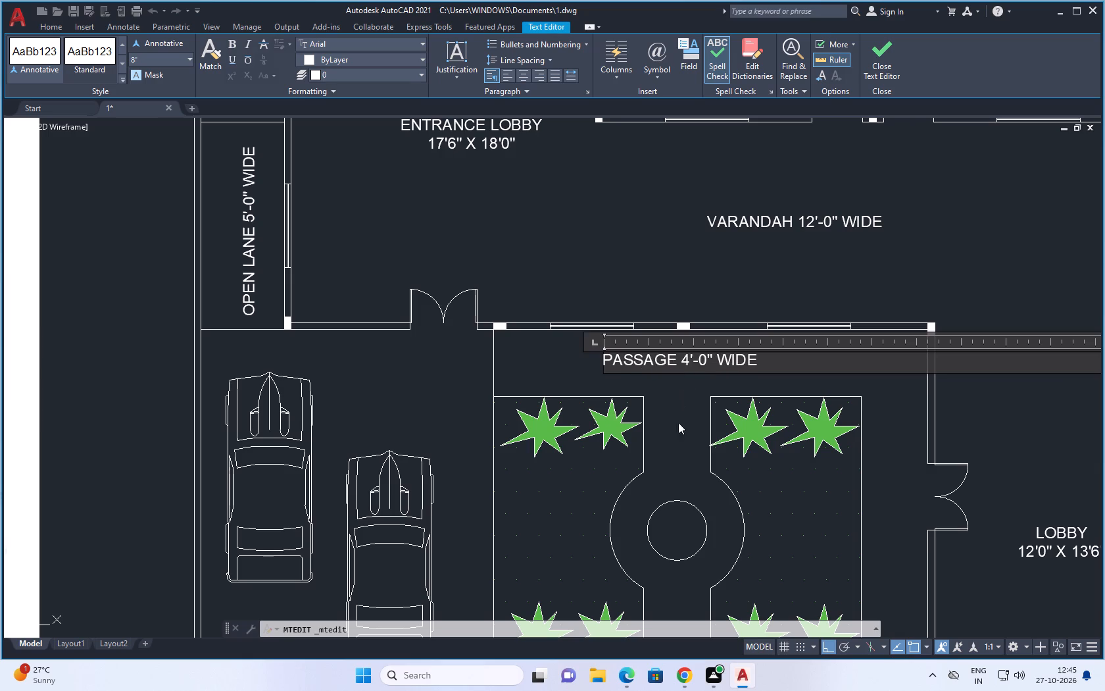
{"action": "left_click", "coordinate": [687, 454]}
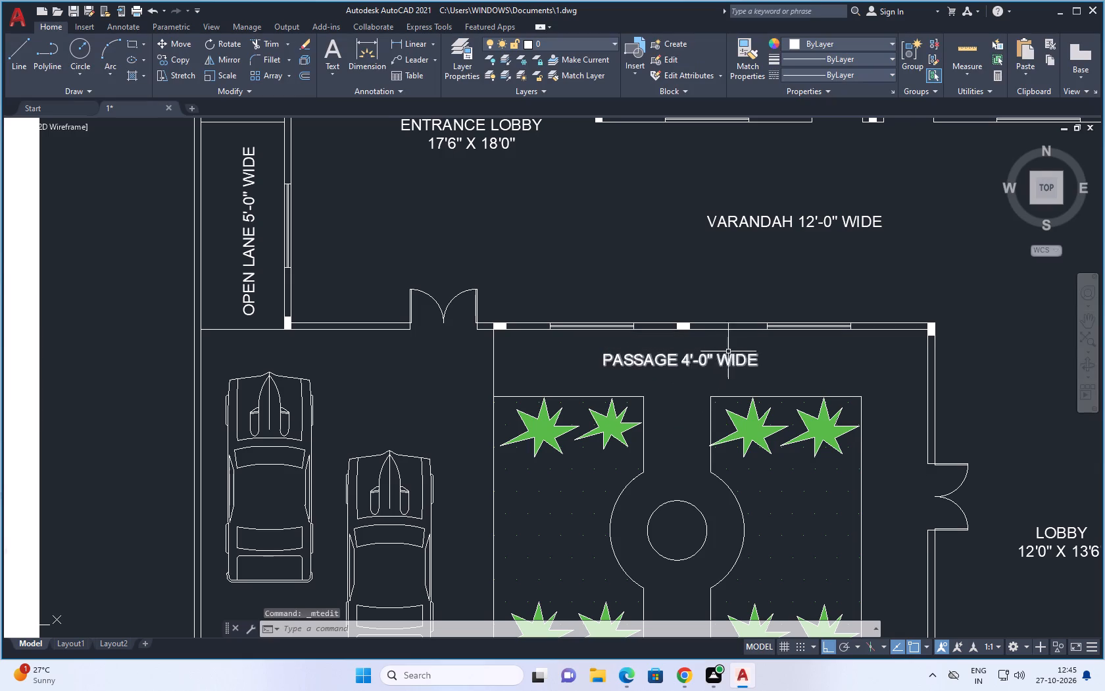
Copy the PASSAGE 4'-0" WIDE label into the strip between the lawn and the lower boundary wall.
{"action": "scroll", "coordinate": [731, 347], "scroll_direction": "down", "scroll_amount": 4}
{"action": "scroll", "coordinate": [492, 402], "scroll_direction": "up", "scroll_amount": 1}
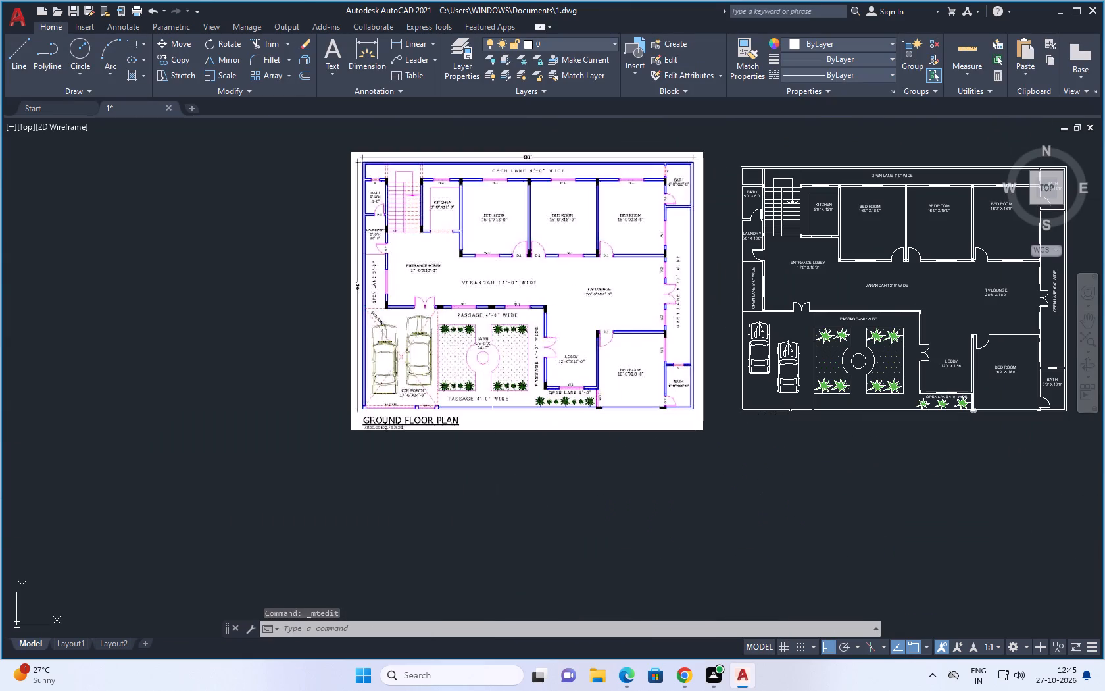
{"action": "scroll", "coordinate": [492, 402], "scroll_direction": "up", "scroll_amount": 1}
{"action": "scroll", "coordinate": [492, 402], "scroll_direction": "down", "scroll_amount": 3}
{"action": "scroll", "coordinate": [628, 361], "scroll_direction": "up", "scroll_amount": 1}
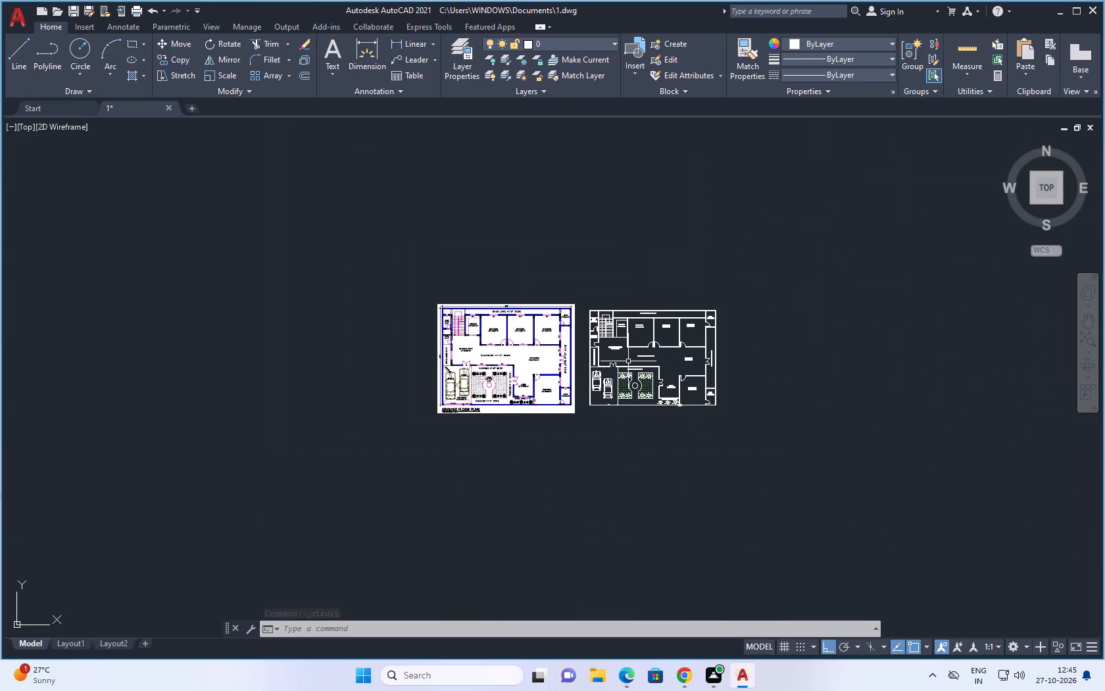
{"action": "scroll", "coordinate": [628, 361], "scroll_direction": "up", "scroll_amount": 2}
{"action": "left_click", "coordinate": [631, 392]}
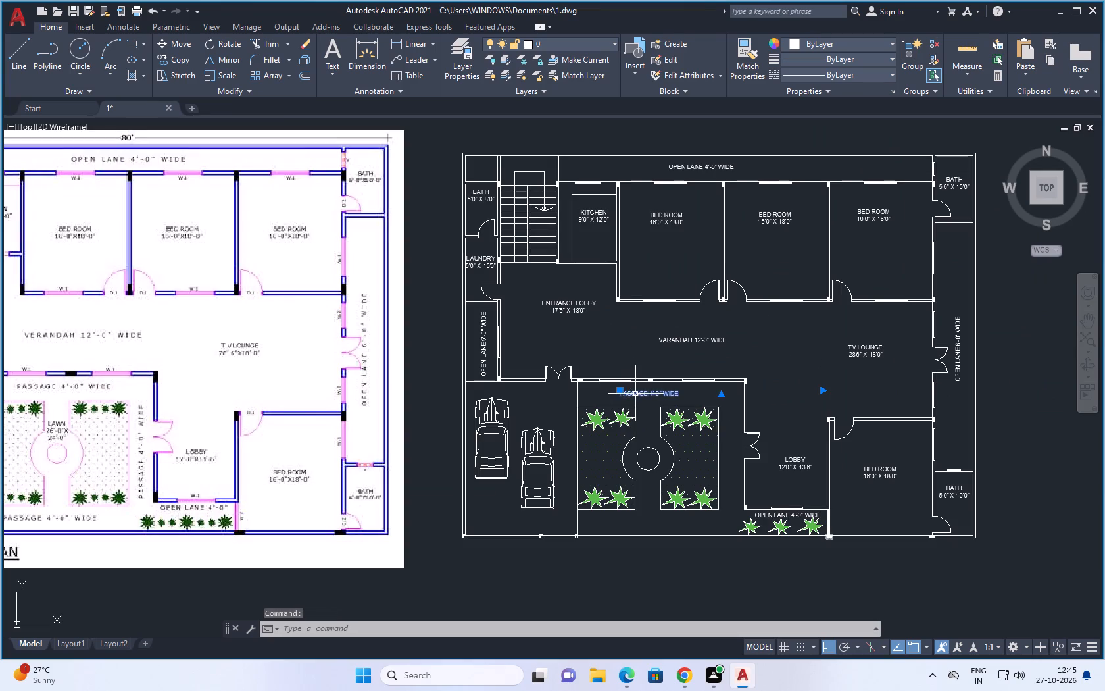
{"action": "key", "text": "ctrl+c"}
{"action": "key", "text": "ctrl+v"}
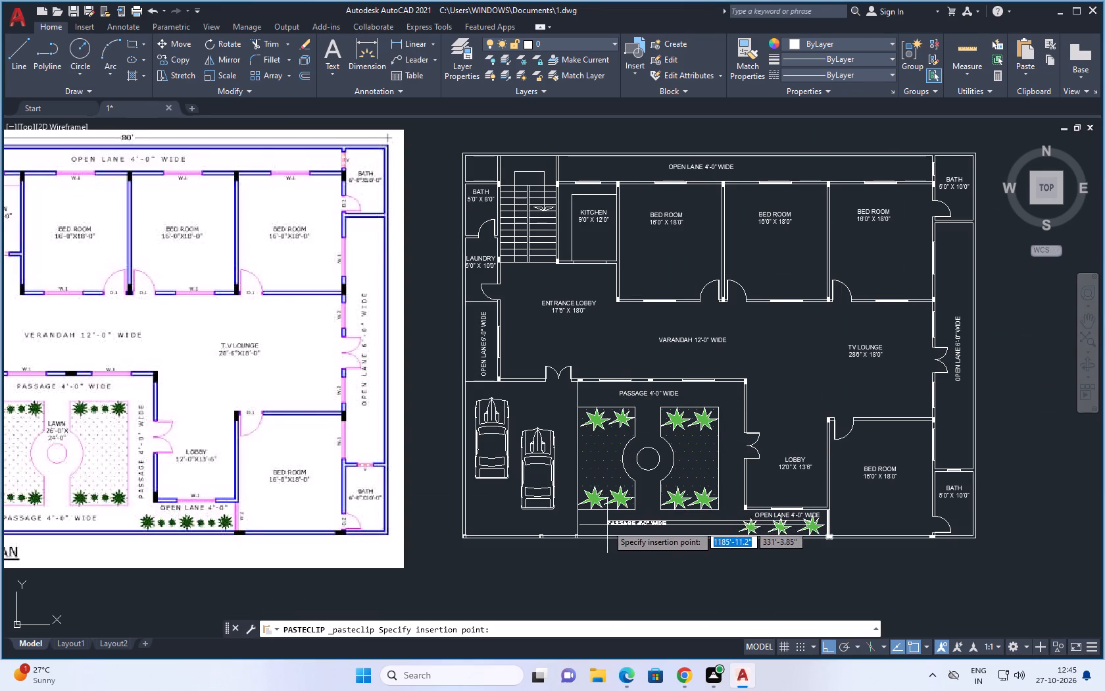
{"action": "left_click", "coordinate": [611, 528]}
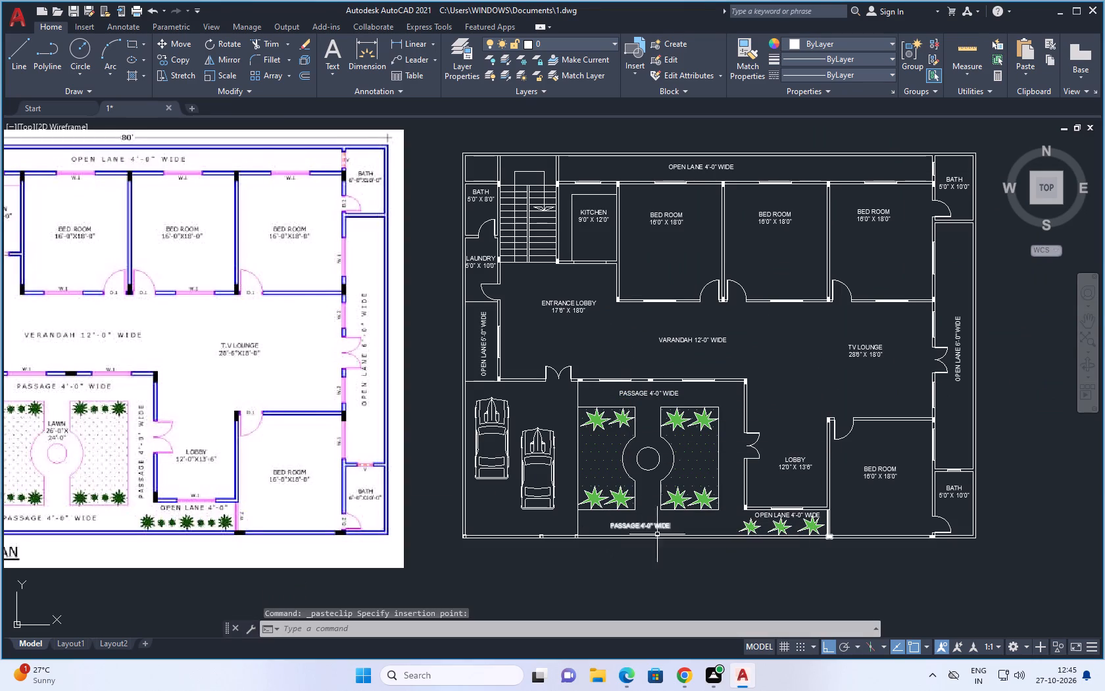
Copy the BATH 5'0" X 8'0" label into the car porch, just below the parked cars.
{"action": "scroll", "coordinate": [724, 523], "scroll_direction": "down", "scroll_amount": 2}
{"action": "scroll", "coordinate": [355, 496], "scroll_direction": "up", "scroll_amount": 1}
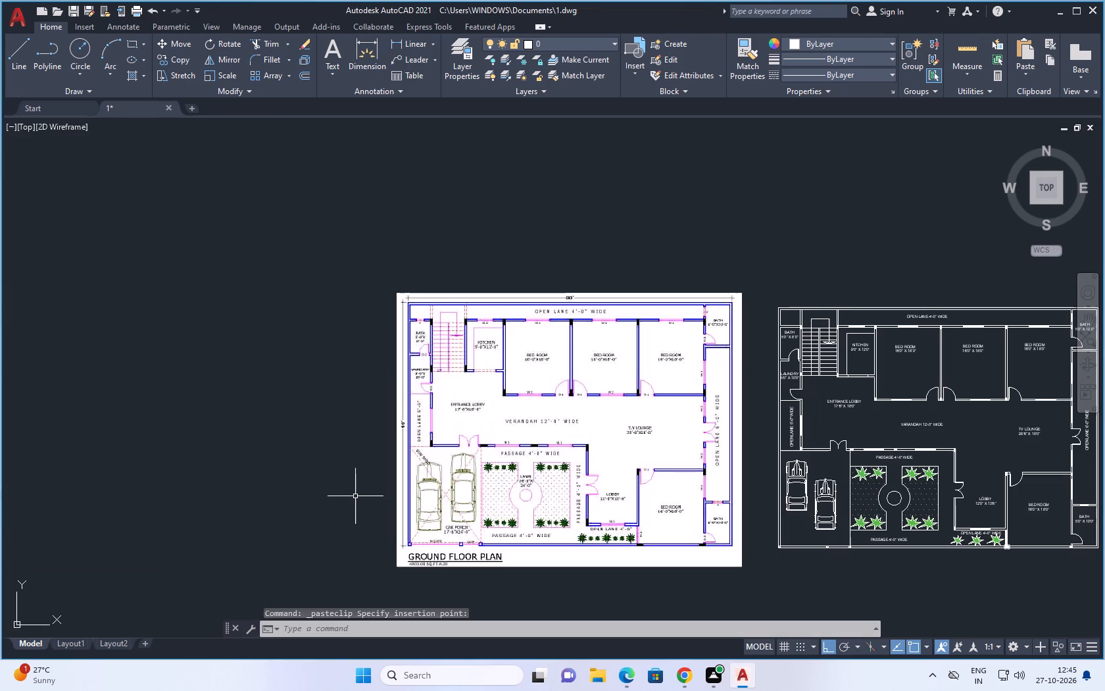
{"action": "scroll", "coordinate": [426, 530], "scroll_direction": "up", "scroll_amount": 2}
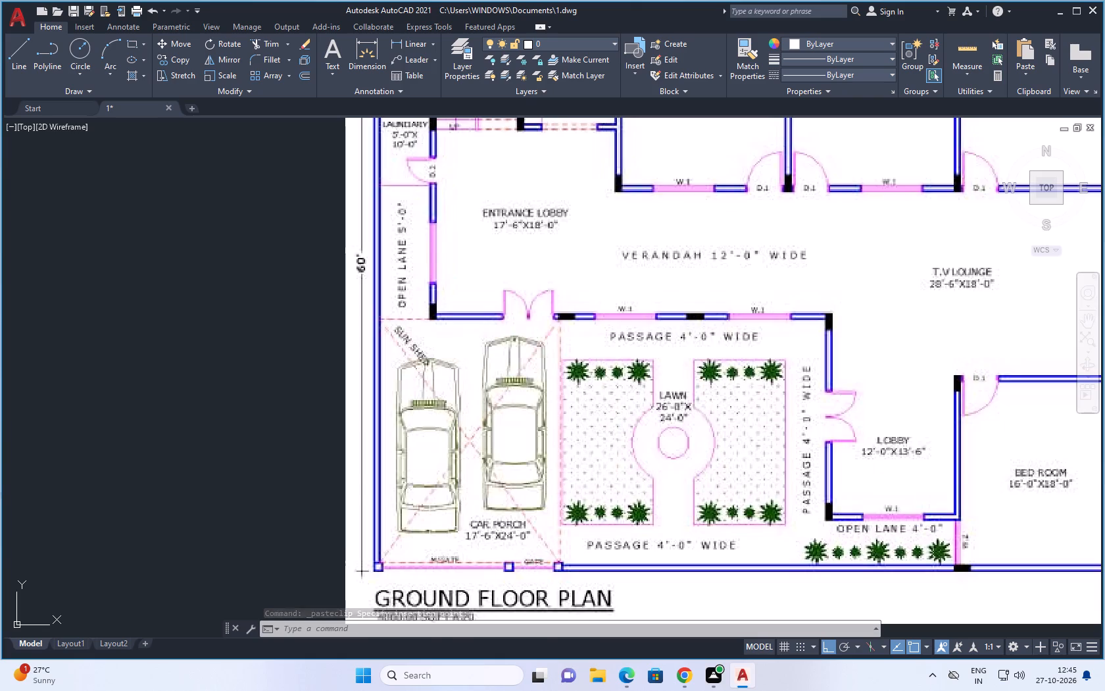
{"action": "scroll", "coordinate": [439, 507], "scroll_direction": "down", "scroll_amount": 3}
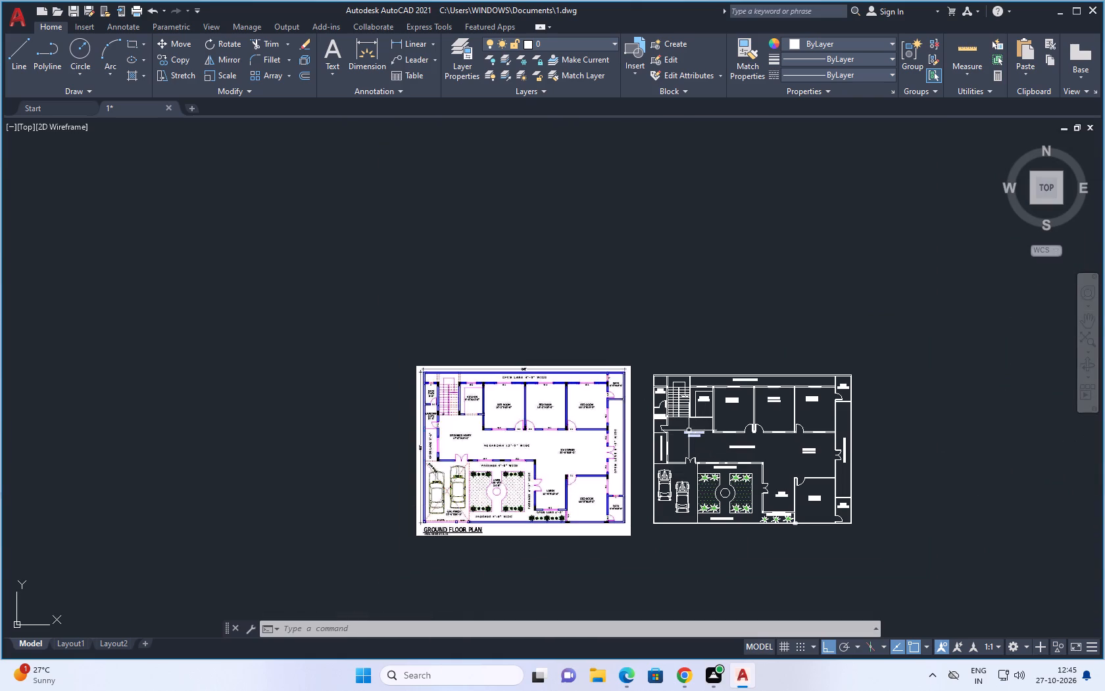
{"action": "left_click", "coordinate": [658, 393]}
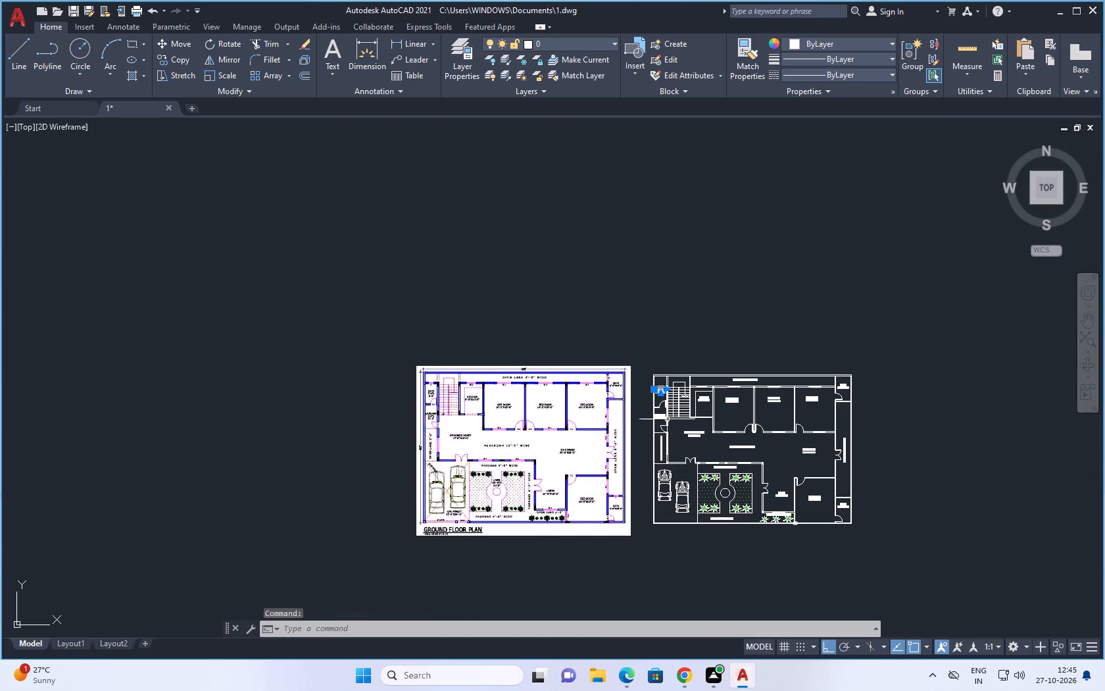
{"action": "key", "text": "ctrl+c"}
{"action": "key", "text": "ctrl+v"}
{"action": "scroll", "coordinate": [672, 516], "scroll_direction": "up", "scroll_amount": 4}
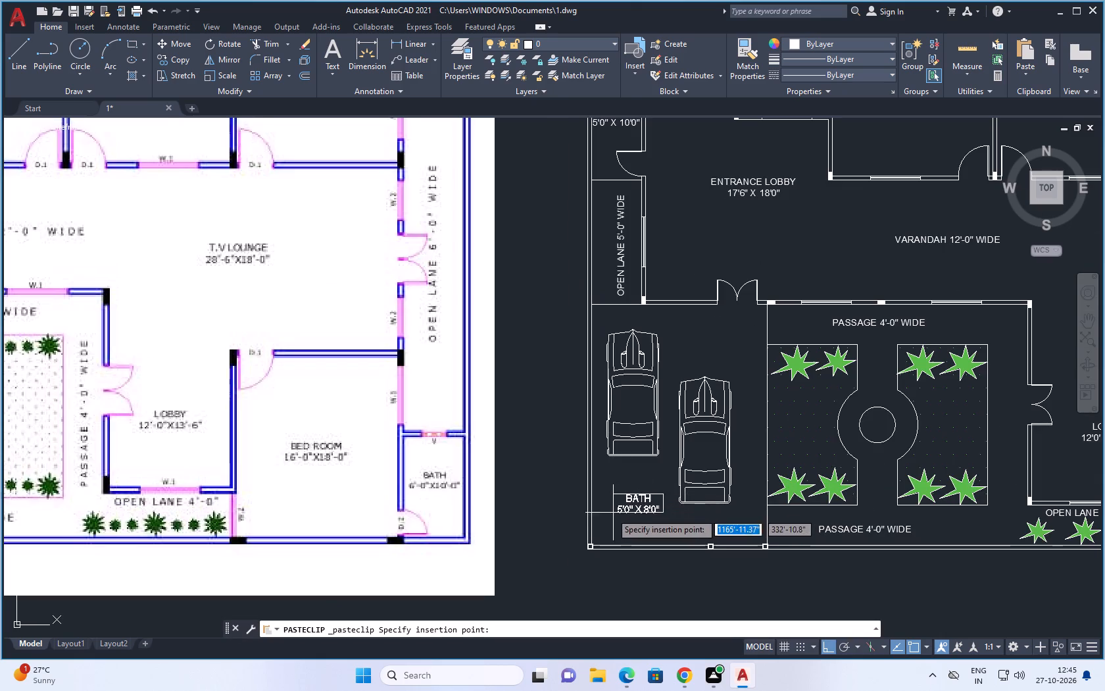
{"action": "left_click", "coordinate": [617, 511]}
Replace BATH with CAR PORCH in the label copied below the parked cars.
{"action": "double_click", "coordinate": [641, 496]}
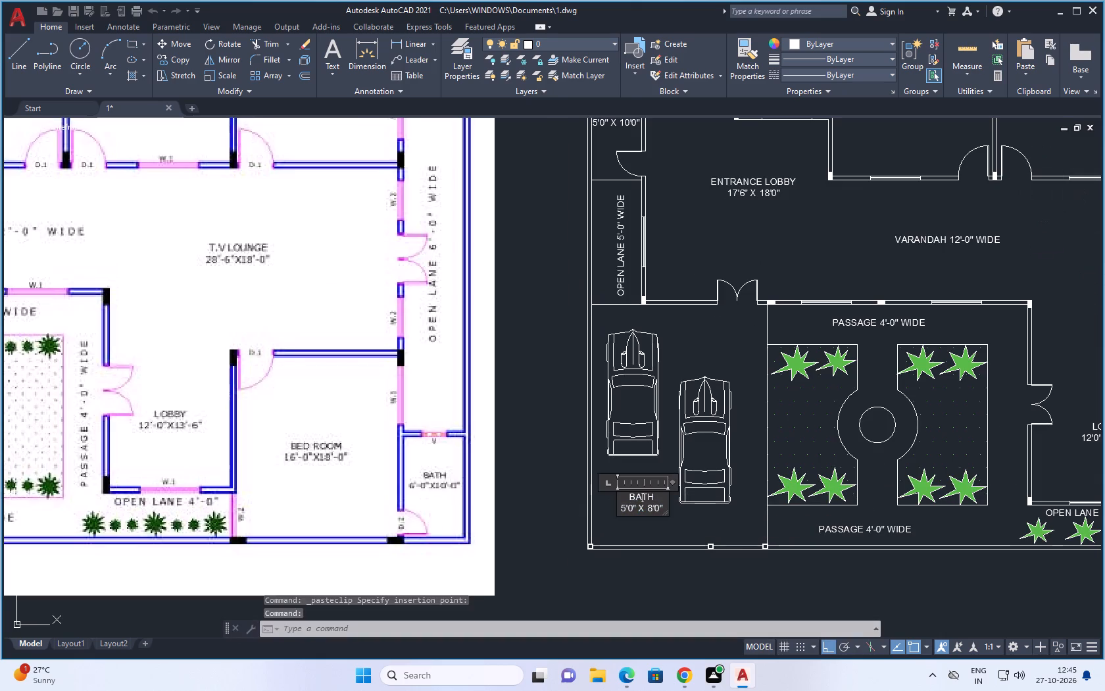
{"action": "left_click", "coordinate": [651, 499]}
{"action": "left_click", "coordinate": [656, 498]}
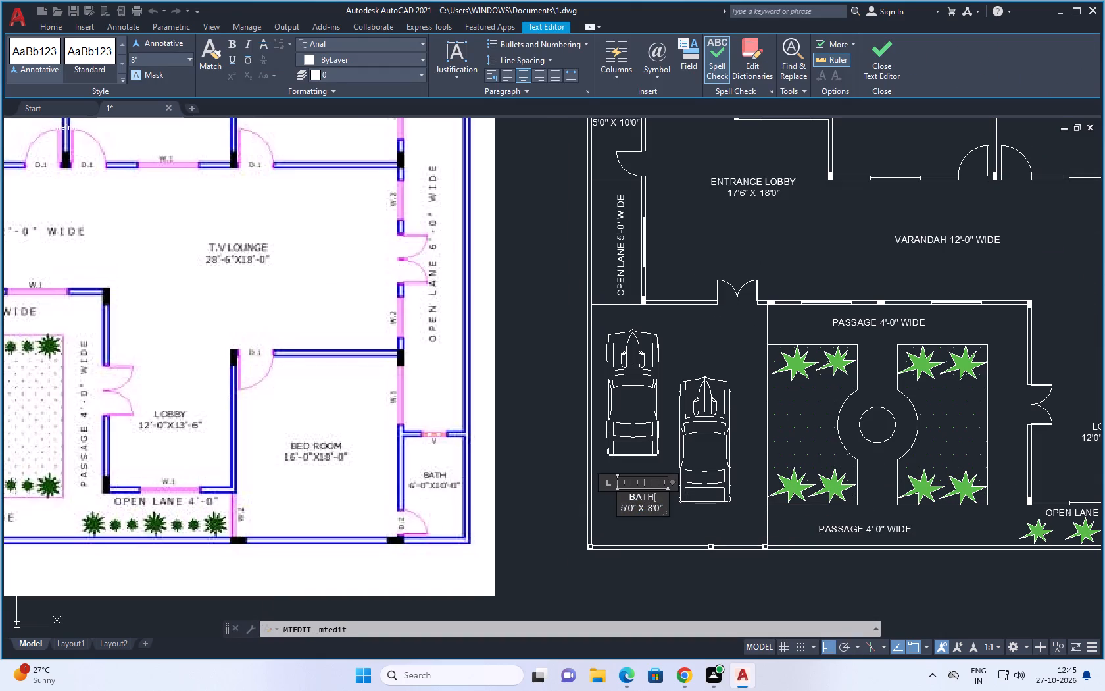
{"action": "key", "text": "BackSpace"}
{"action": "key", "text": "BackSpace"}
{"action": "key", "text": "BackSpace"}
{"action": "key", "text": "BackSpace"}
{"action": "key", "text": "c"}
{"action": "key", "text": "a"}
{"action": "type", "text": "R"}
{"action": "key", "text": "space"}
{"action": "type", "text": "PORCH"}
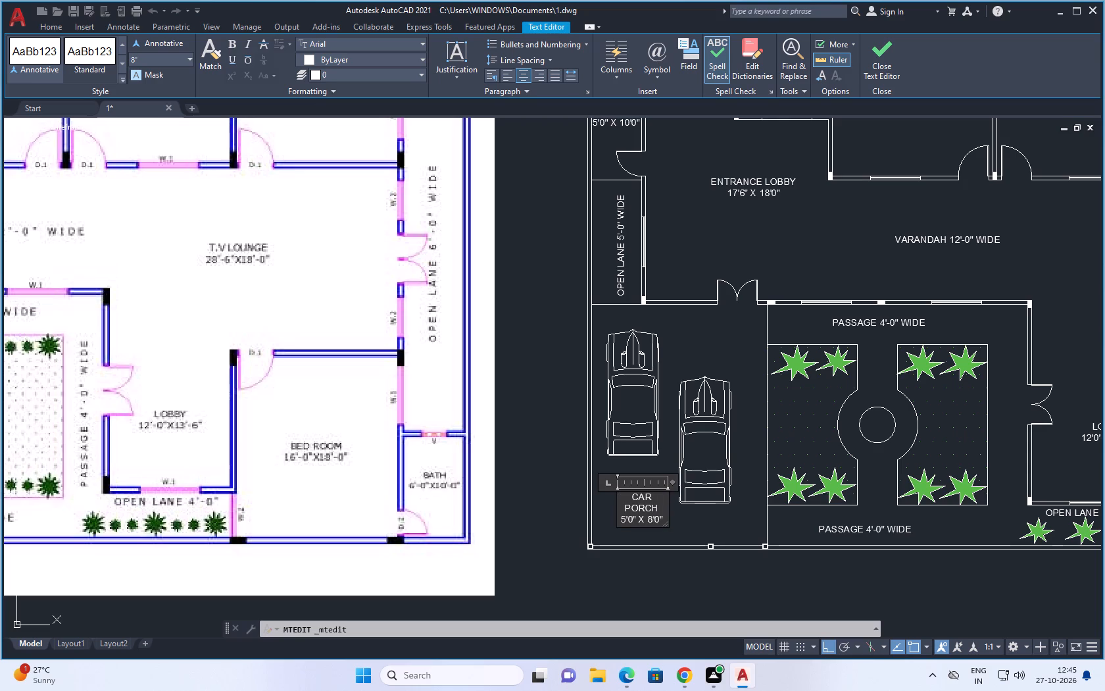
Set the first dimension in the CAR PORCH label to 17'6", following the reference plan.
{"action": "scroll", "coordinate": [716, 483], "scroll_direction": "down", "scroll_amount": 2}
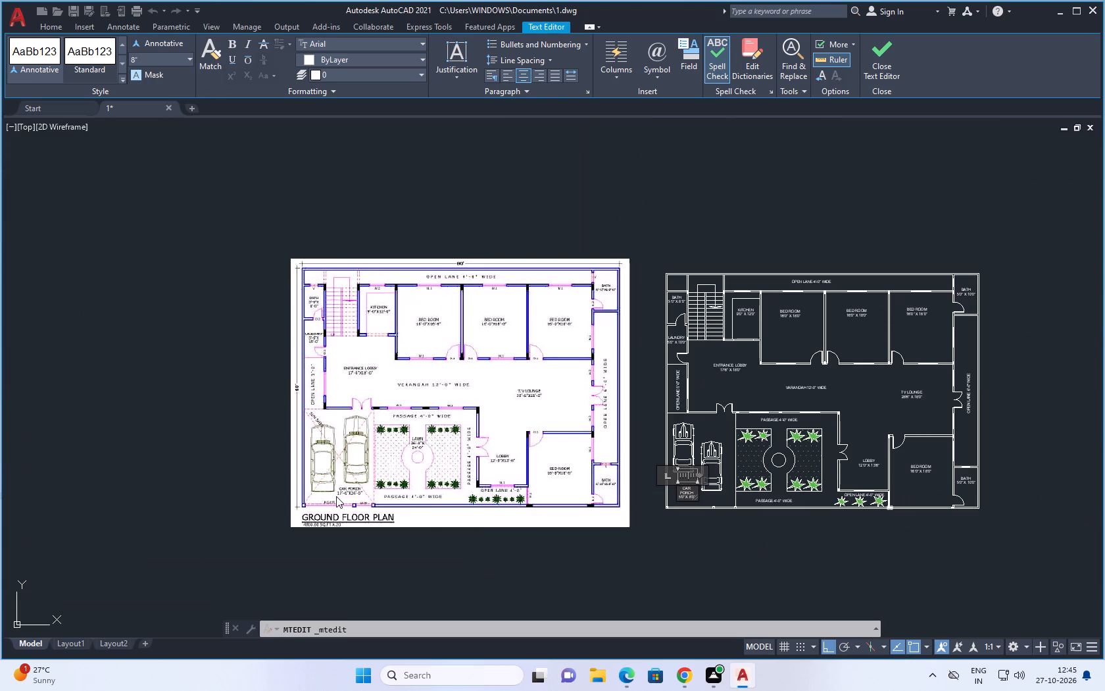
{"action": "scroll", "coordinate": [336, 496], "scroll_direction": "up", "scroll_amount": 2}
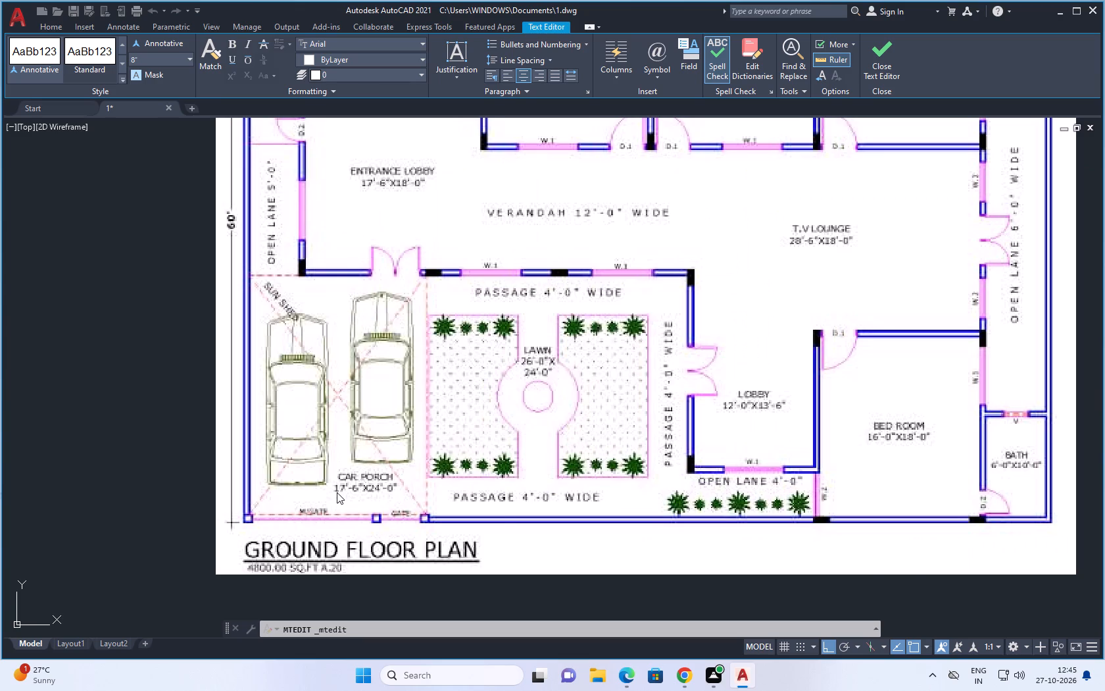
{"action": "scroll", "coordinate": [337, 492], "scroll_direction": "down", "scroll_amount": 2}
{"action": "scroll", "coordinate": [674, 492], "scroll_direction": "up", "scroll_amount": 3}
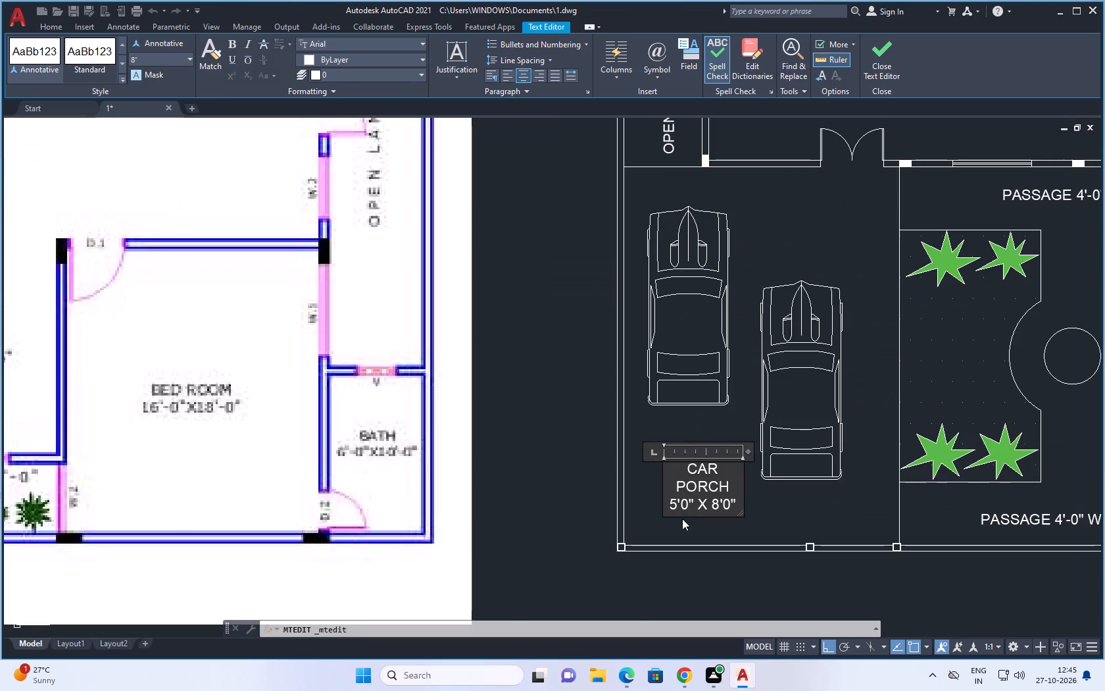
{"action": "left_click", "coordinate": [675, 506]}
{"action": "scroll", "coordinate": [670, 515], "scroll_direction": "up", "scroll_amount": 2}
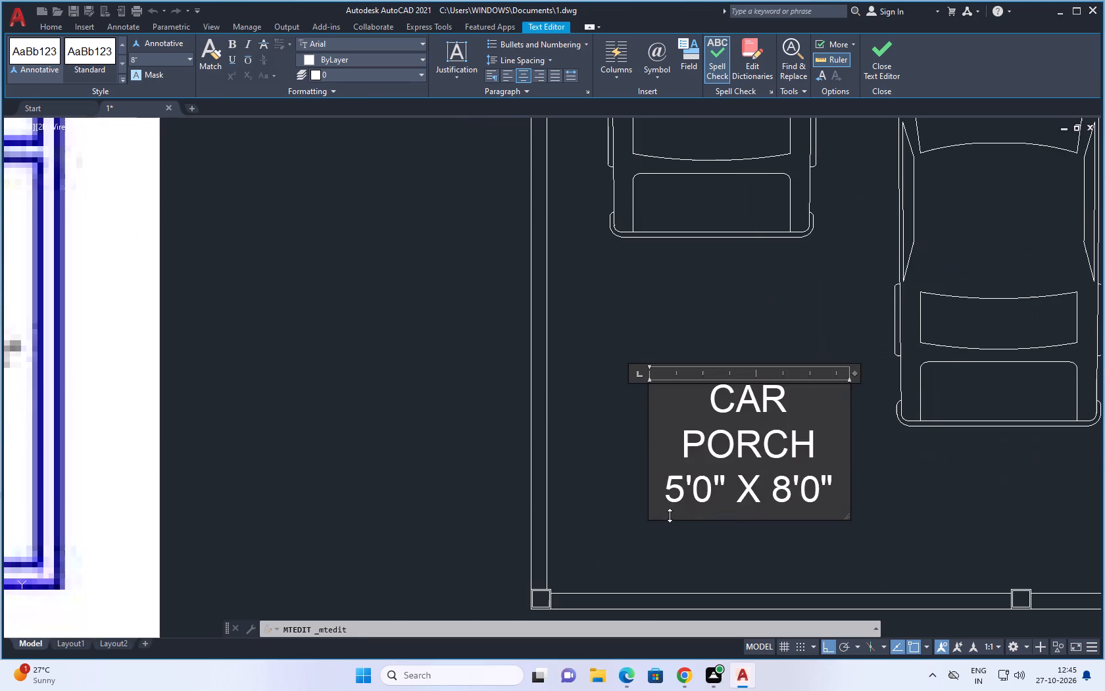
{"action": "key", "text": "BackSpace"}
{"action": "key", "text": "1"}
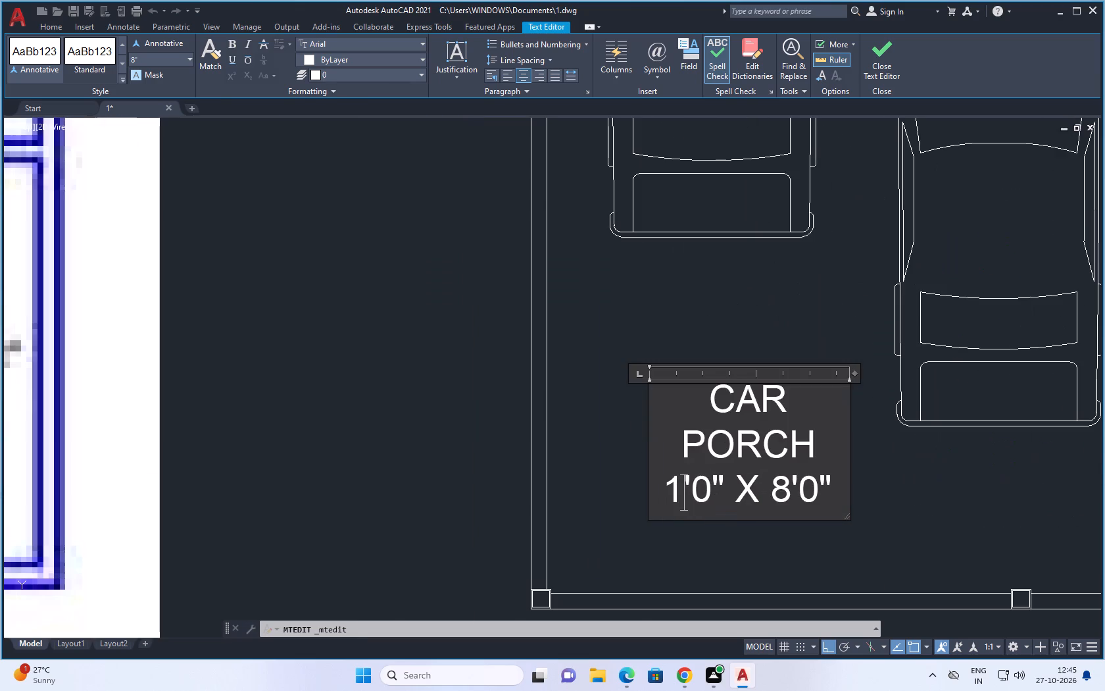
{"action": "key", "text": "7"}
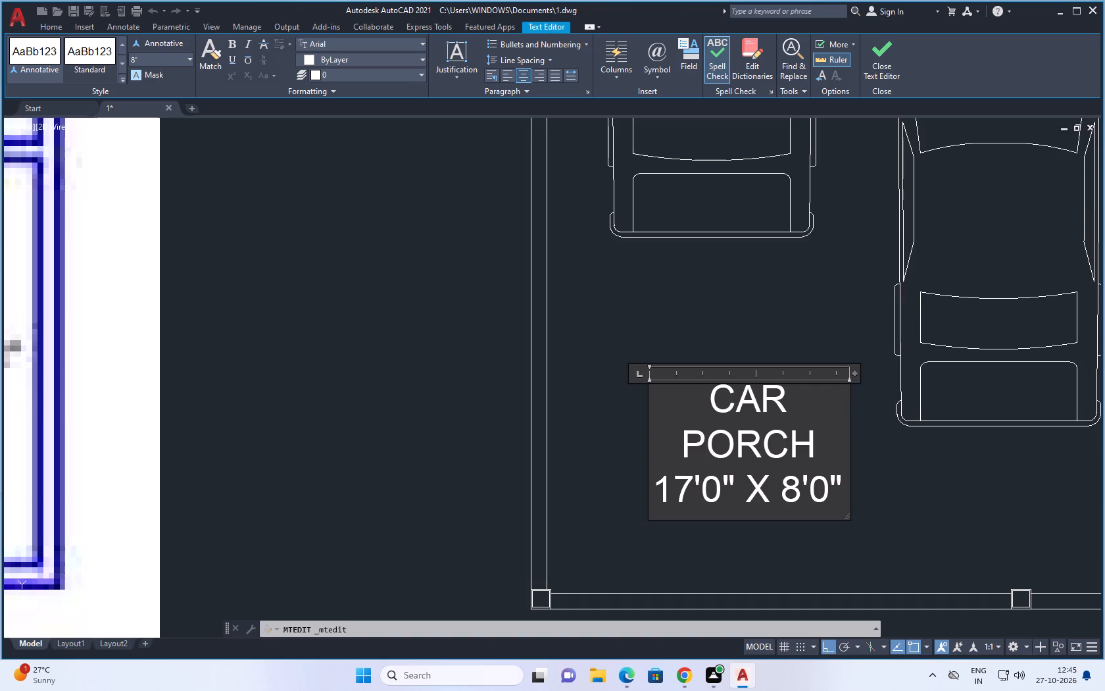
{"action": "left_click", "coordinate": [718, 492]}
{"action": "key", "text": "BackSpace"}
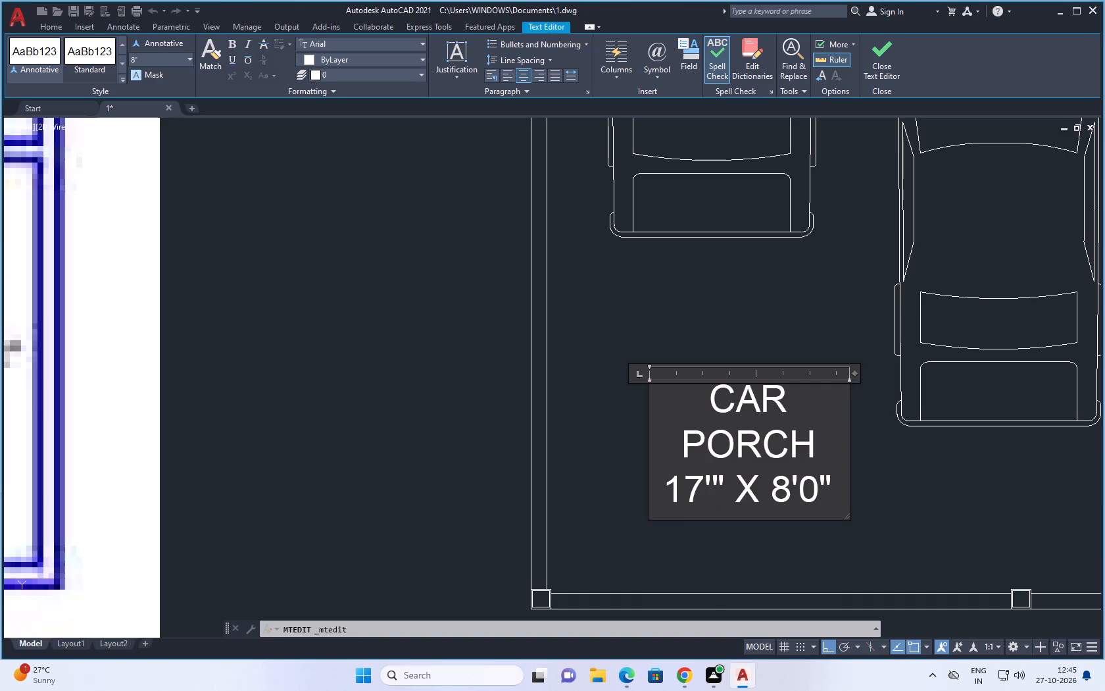
{"action": "key", "text": "6"}
Set the second dimension in the CAR PORCH label to 24'0", so its size reads 17'6" X 24'0".
{"action": "scroll", "coordinate": [716, 490], "scroll_direction": "down", "scroll_amount": 7}
{"action": "scroll", "coordinate": [390, 489], "scroll_direction": "up", "scroll_amount": 2}
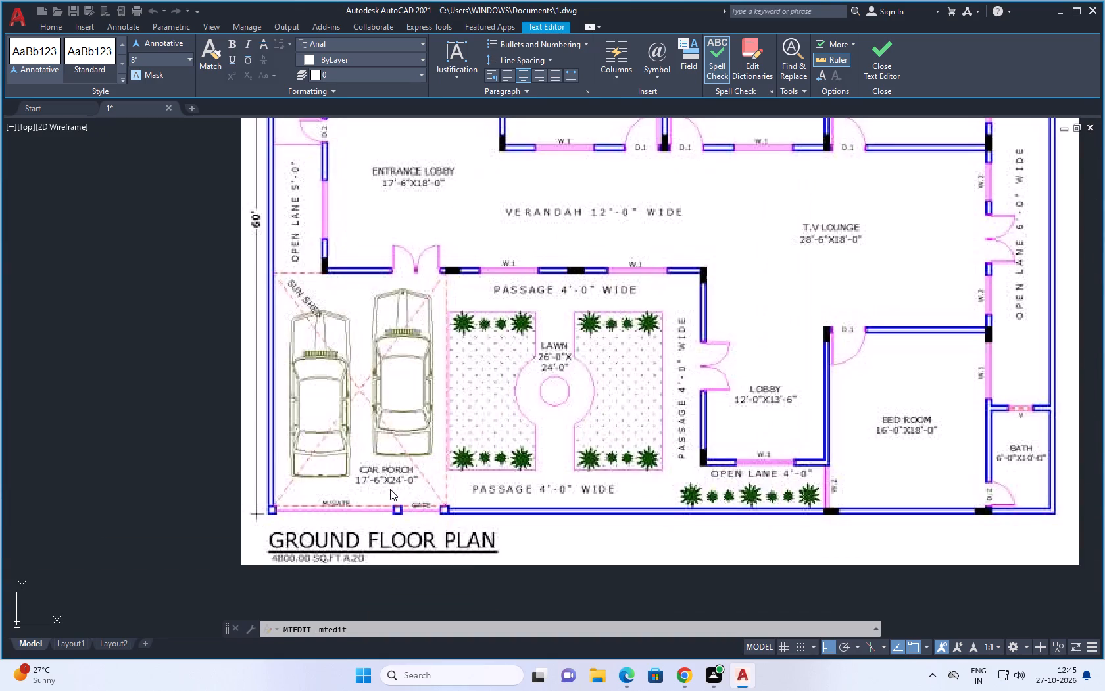
{"action": "scroll", "coordinate": [385, 486], "scroll_direction": "down", "scroll_amount": 4}
{"action": "scroll", "coordinate": [489, 481], "scroll_direction": "up", "scroll_amount": 4}
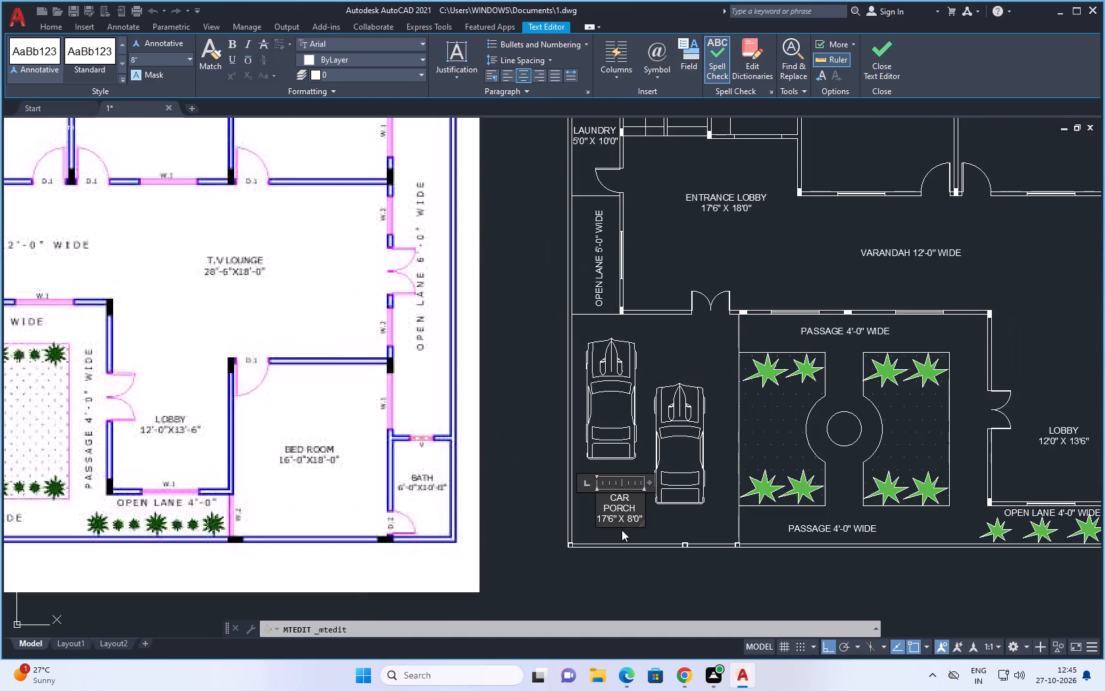
{"action": "scroll", "coordinate": [628, 523], "scroll_direction": "up", "scroll_amount": 3}
{"action": "left_click", "coordinate": [635, 519]}
{"action": "key", "text": "BackSpace"}
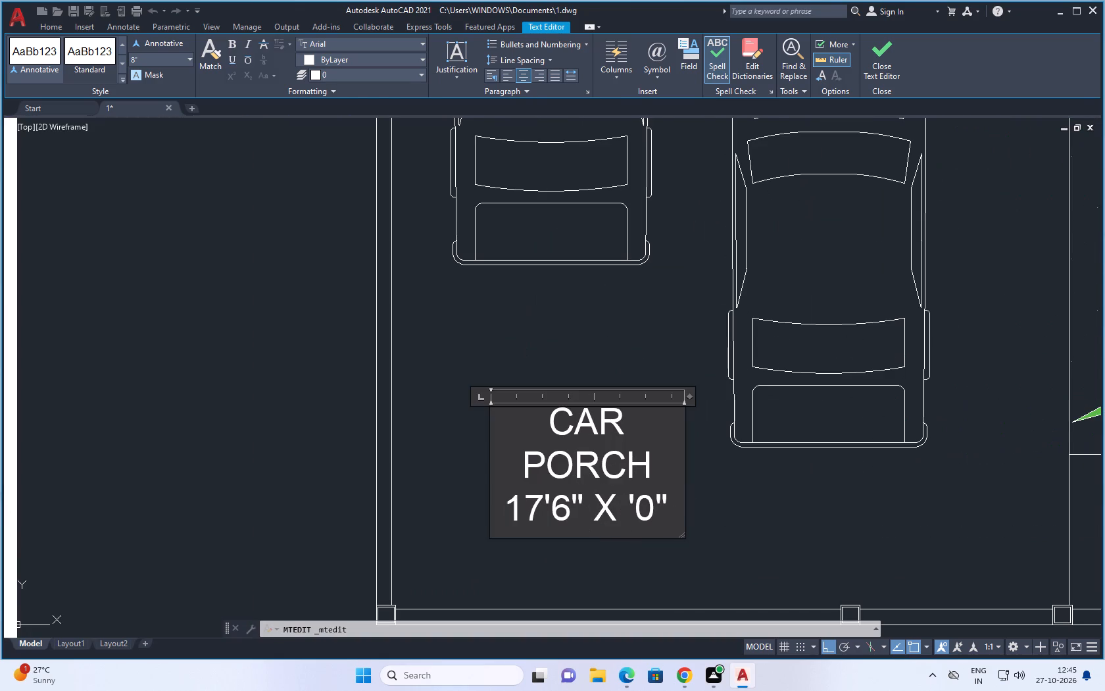
{"action": "key", "text": "2"}
{"action": "key", "text": "4"}
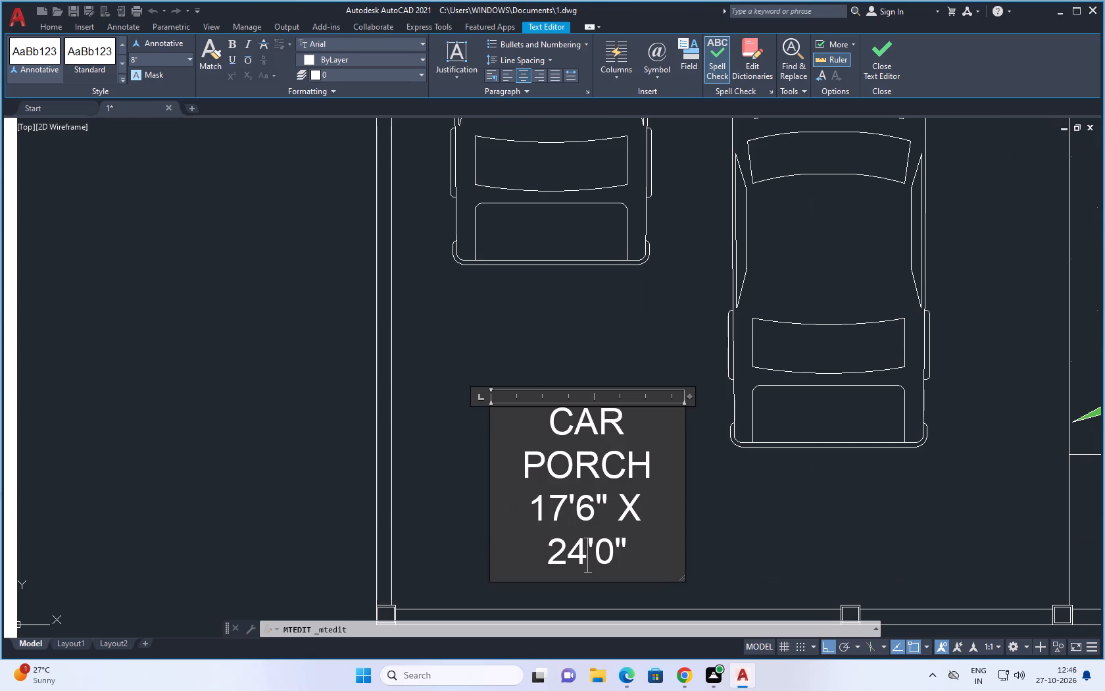
Widen the car porch label's text box so CAR PORCH and 17'6" X 24'0" each fit on one line, and finish editing.
{"action": "left_click_drag", "start_coordinate": [689, 397], "coordinate": [708, 397]}
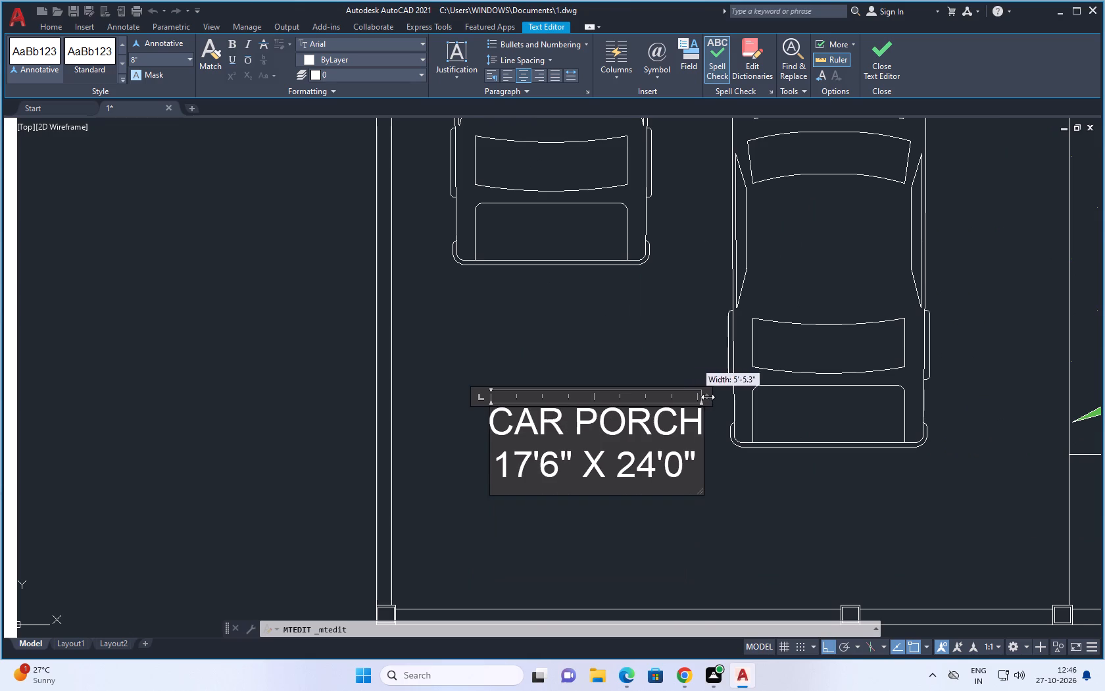
{"action": "left_click_drag", "start_coordinate": [708, 397], "coordinate": [711, 397]}
{"action": "left_click", "coordinate": [676, 555]}
{"action": "scroll", "coordinate": [597, 474], "scroll_direction": "down", "scroll_amount": 4}
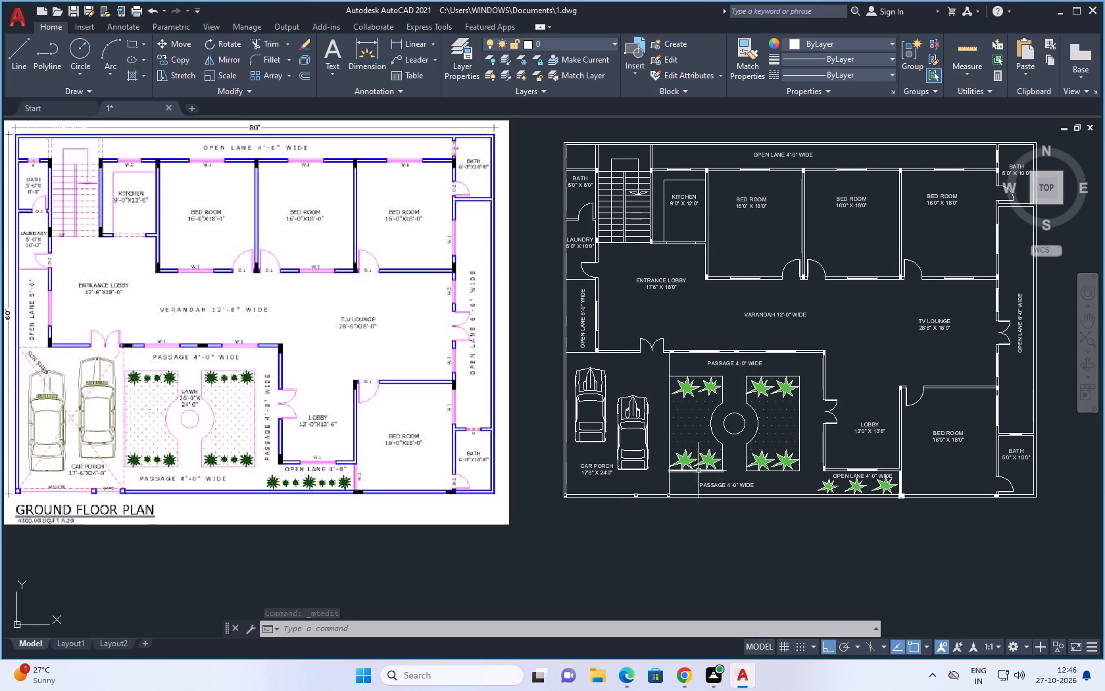
Copy the vertical OPEN LANE 5'-0" WIDE label into the strip between the lawn and the lobby wall.
{"action": "left_click", "coordinate": [581, 322]}
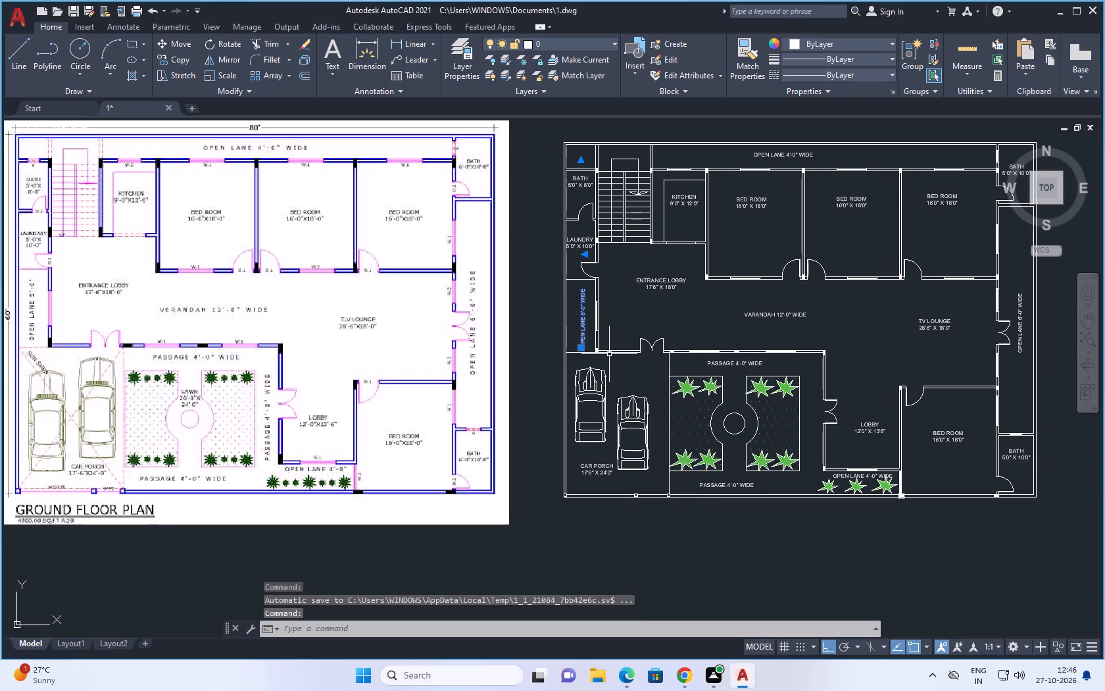
{"action": "key", "text": "ctrl+c"}
{"action": "key", "text": "ctrl+v"}
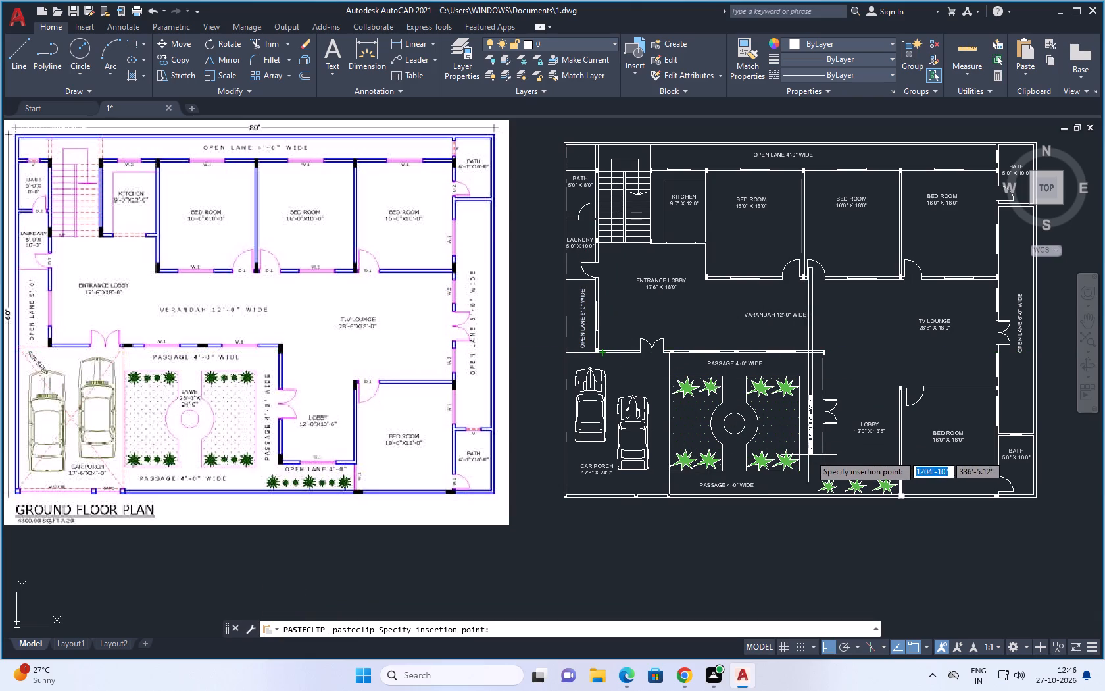
{"action": "left_click", "coordinate": [810, 453]}
Replace OPEN LANE with PASSAGE in the vertical label copied between the lawn and the lobby.
{"action": "double_click", "coordinate": [812, 430]}
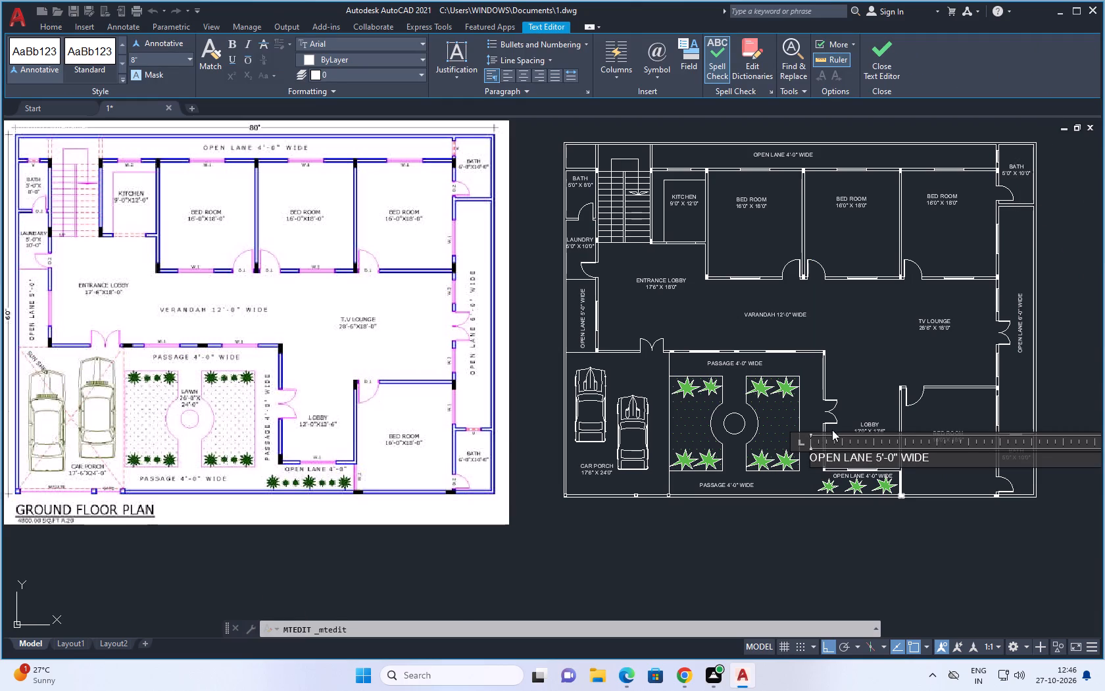
{"action": "scroll", "coordinate": [868, 485], "scroll_direction": "up", "scroll_amount": 1}
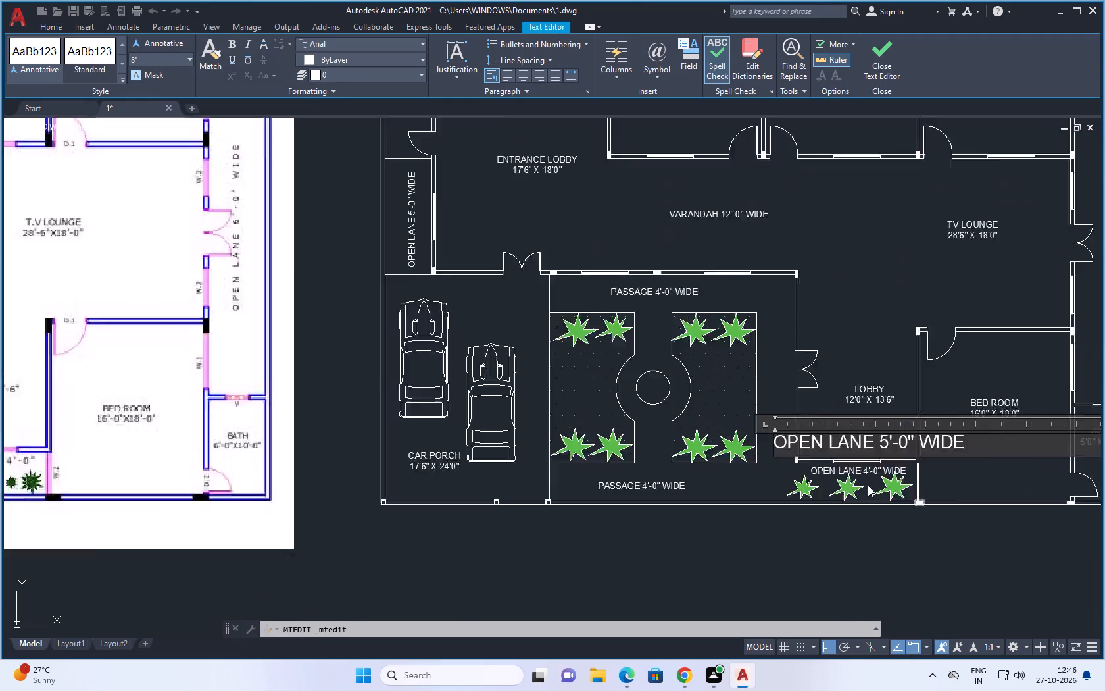
{"action": "scroll", "coordinate": [868, 485], "scroll_direction": "up", "scroll_amount": 2}
{"action": "left_click", "coordinate": [877, 390]}
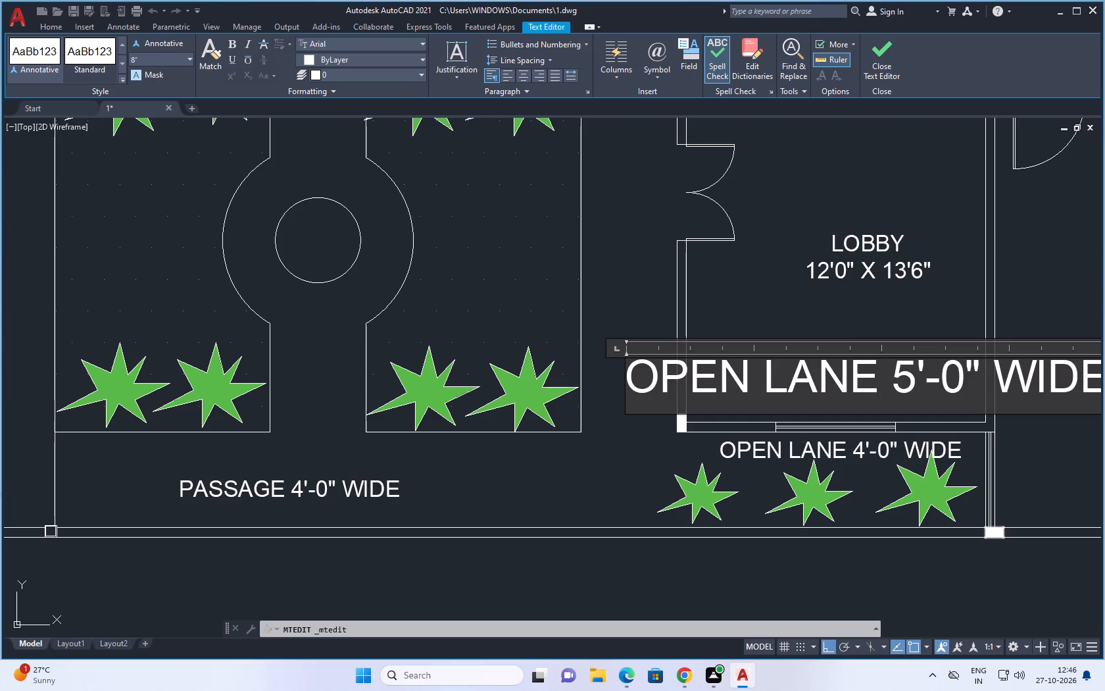
{"action": "key", "text": "BackSpace"}
{"action": "key", "text": "BackSpace"}
{"action": "key", "text": "BackSpace"}
{"action": "key", "text": "BackSpace"}
{"action": "key", "text": "BackSpace"}
{"action": "key", "text": "BackSpace"}
{"action": "key", "text": "BackSpace"}
{"action": "key", "text": "BackSpace"}
{"action": "key", "text": "BackSpace"}
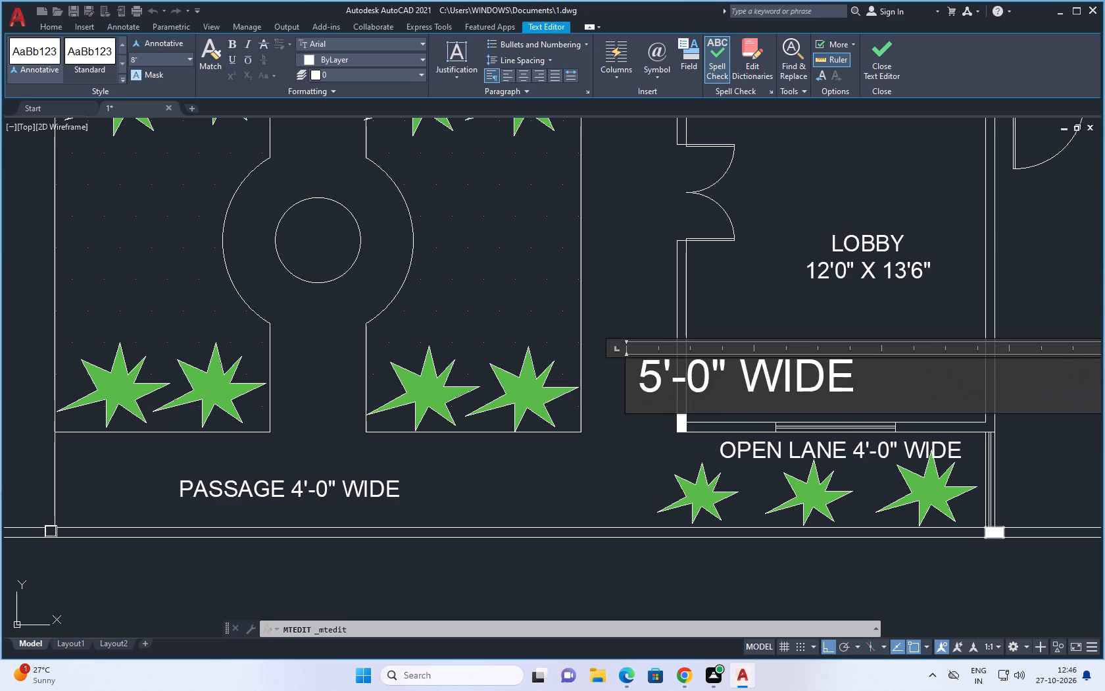
{"action": "key", "text": "p"}
{"action": "type", "text": "ASSAGE"}
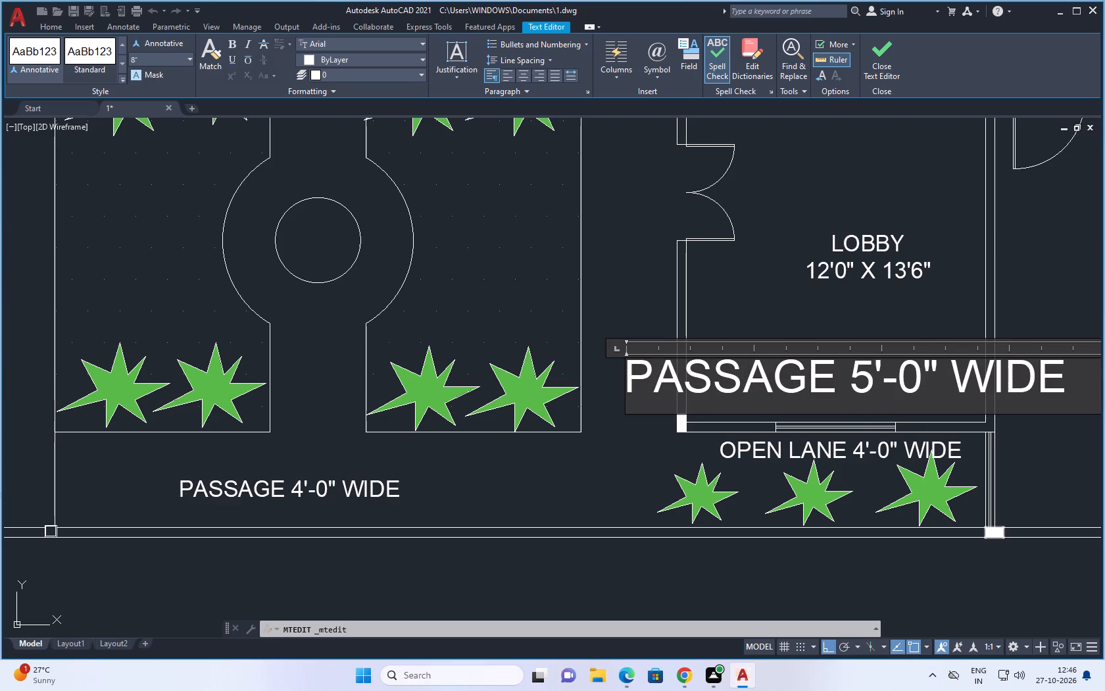
Change the width in the same vertical label to 4'-0", so it reads PASSAGE 4'-0" WIDE.
{"action": "left_click", "coordinate": [875, 395]}
{"action": "key", "text": "BackSpace"}
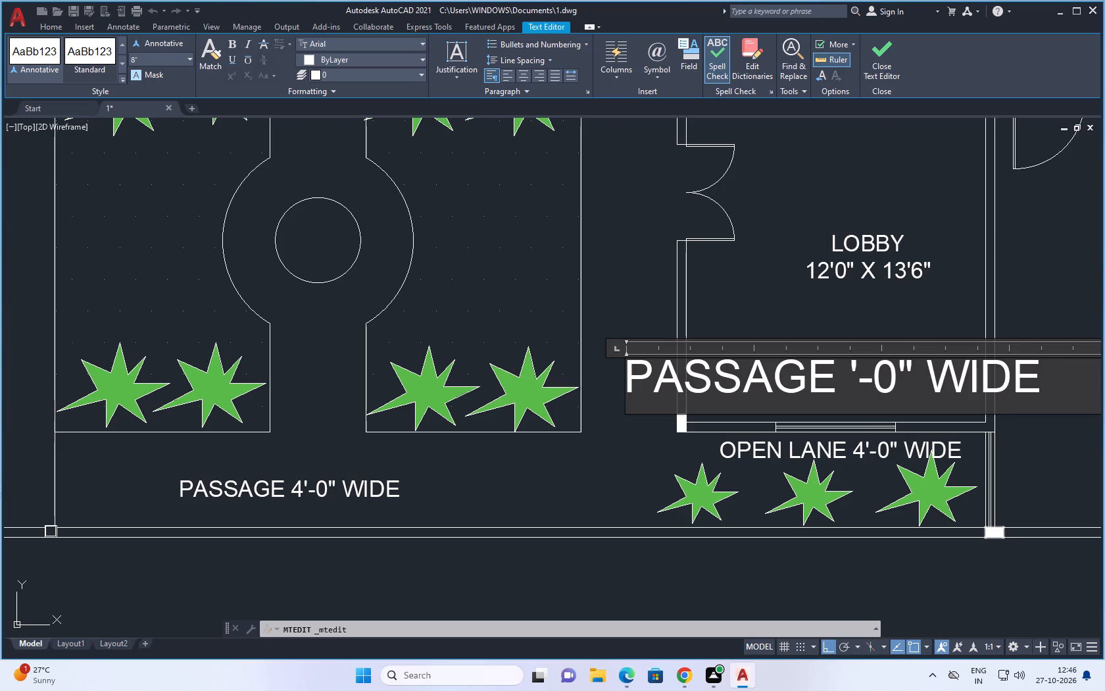
{"action": "key", "text": "4"}
{"action": "left_click", "coordinate": [820, 590]}
{"action": "scroll", "coordinate": [791, 484], "scroll_direction": "down", "scroll_amount": 4}
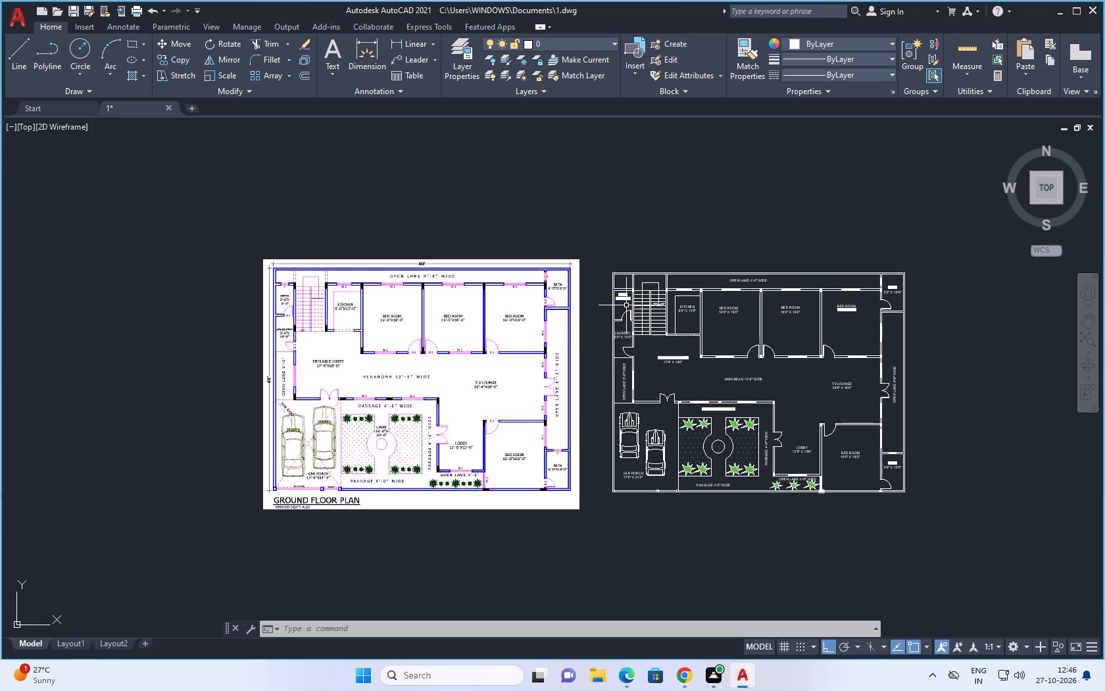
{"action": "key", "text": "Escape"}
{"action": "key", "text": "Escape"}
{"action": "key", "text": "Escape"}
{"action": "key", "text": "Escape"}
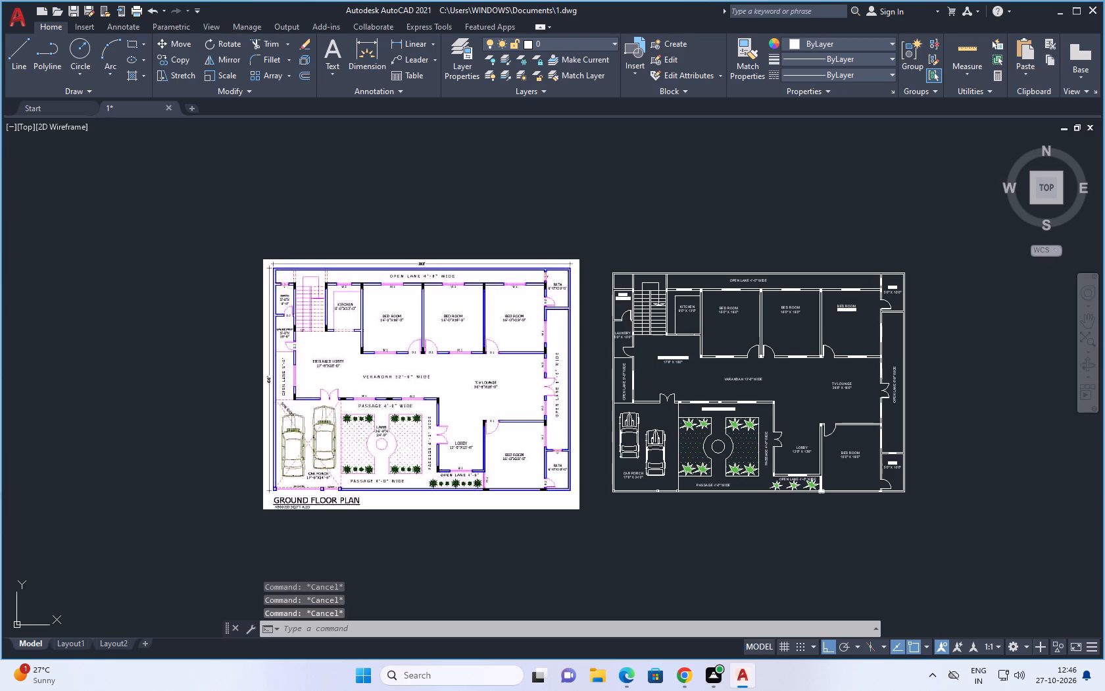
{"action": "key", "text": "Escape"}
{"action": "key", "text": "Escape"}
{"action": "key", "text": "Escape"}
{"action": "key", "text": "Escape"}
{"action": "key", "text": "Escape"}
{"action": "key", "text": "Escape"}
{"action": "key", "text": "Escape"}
Add the multiline text tag D2 in the door opening between the small bath and the laundry.
{"action": "type", "text": "T"}
{"action": "key", "text": "space"}
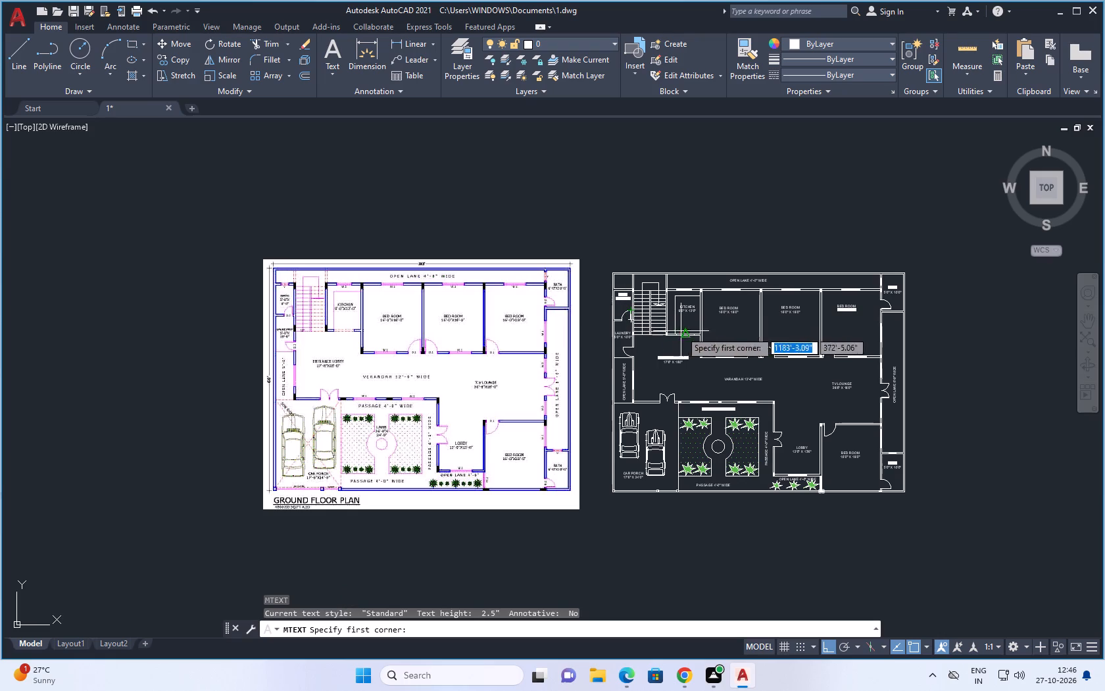
{"action": "scroll", "coordinate": [279, 335], "scroll_direction": "up", "scroll_amount": 1}
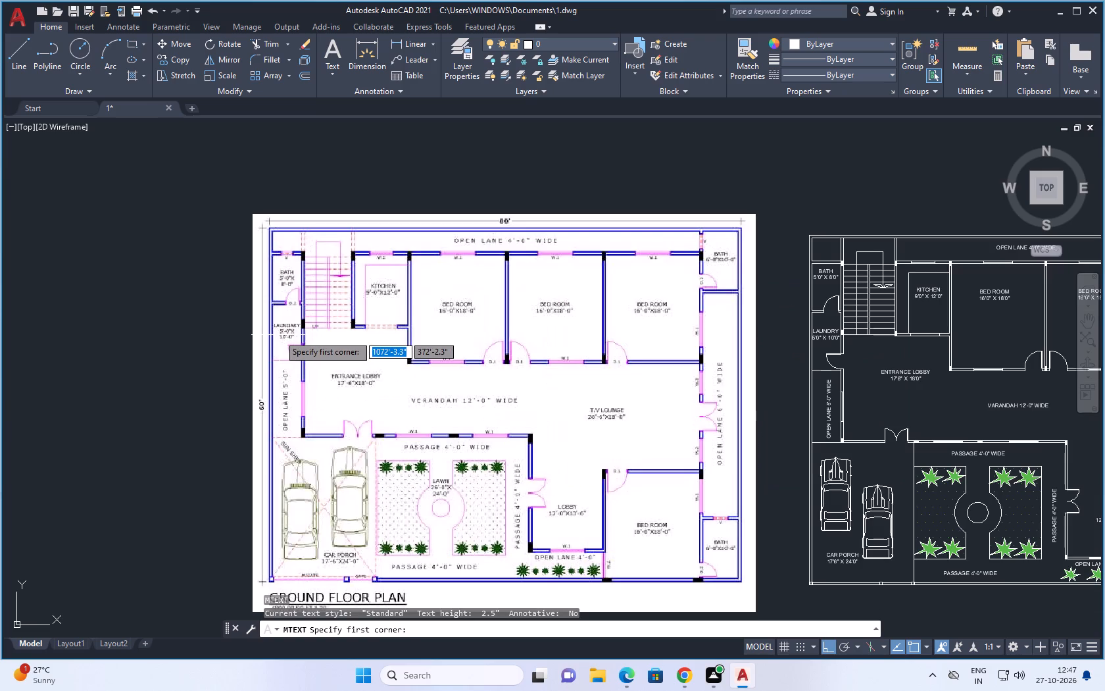
{"action": "scroll", "coordinate": [291, 285], "scroll_direction": "up", "scroll_amount": 2}
{"action": "scroll", "coordinate": [291, 285], "scroll_direction": "down", "scroll_amount": 3}
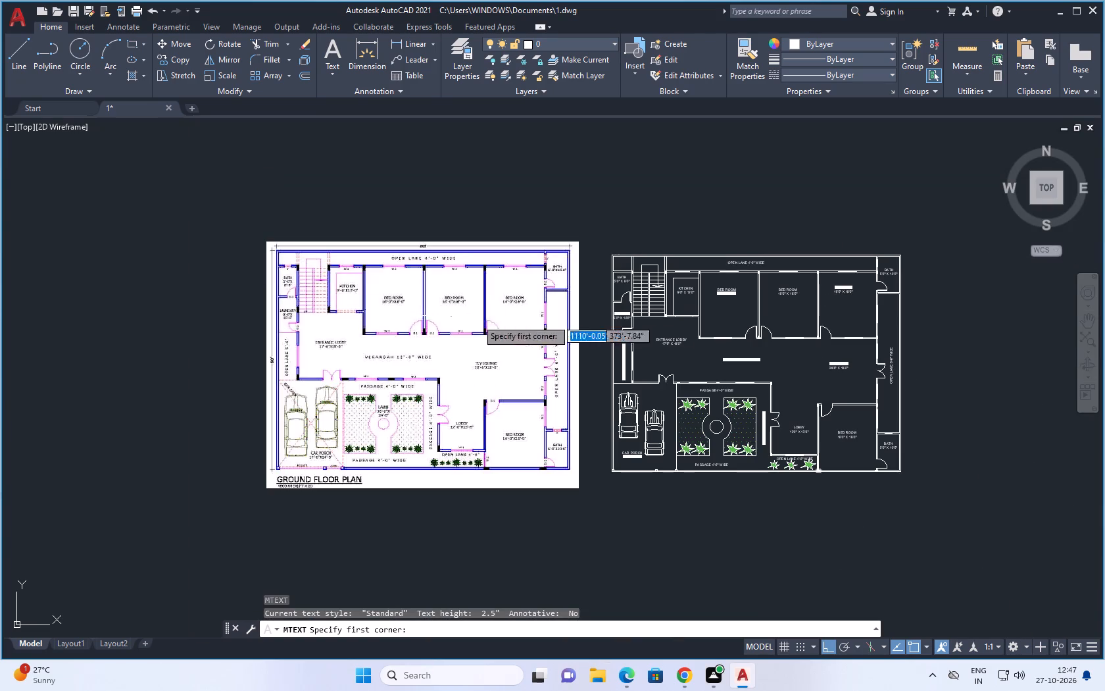
{"action": "scroll", "coordinate": [600, 299], "scroll_direction": "up", "scroll_amount": 4}
{"action": "scroll", "coordinate": [687, 305], "scroll_direction": "up", "scroll_amount": 4}
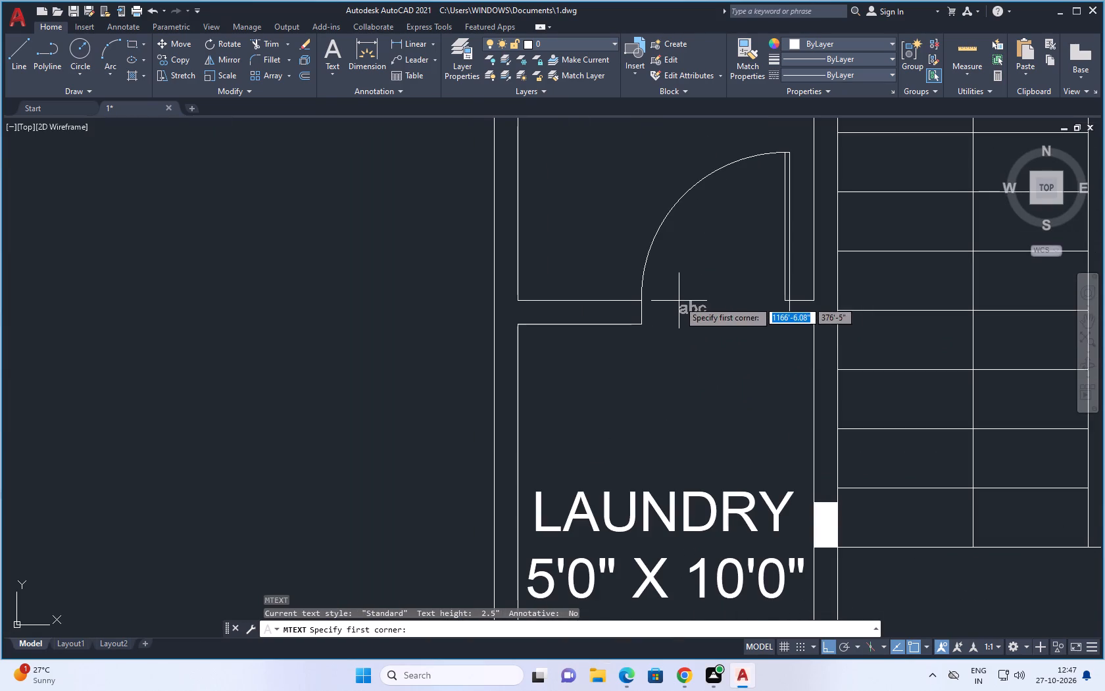
{"action": "left_click", "coordinate": [683, 292]}
{"action": "left_click", "coordinate": [764, 330]}
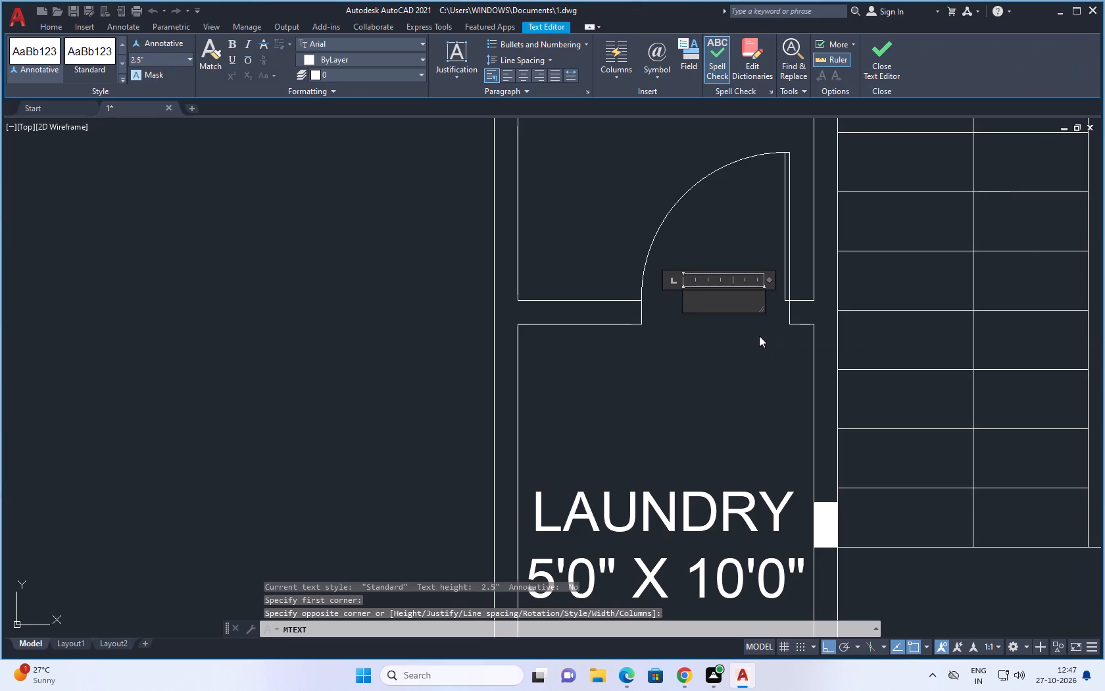
{"action": "key", "text": "d"}
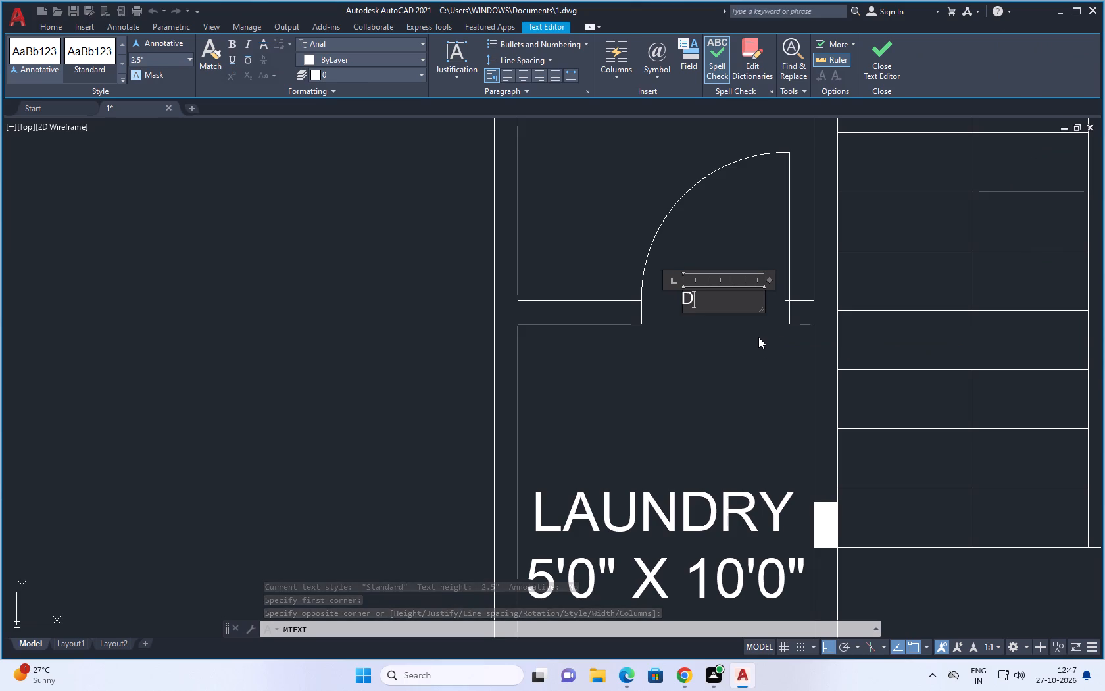
{"action": "key", "text": "2"}
Set the D2 tag's text height to 8 and finish editing.
{"action": "left_click_drag", "start_coordinate": [724, 299], "coordinate": [656, 319]}
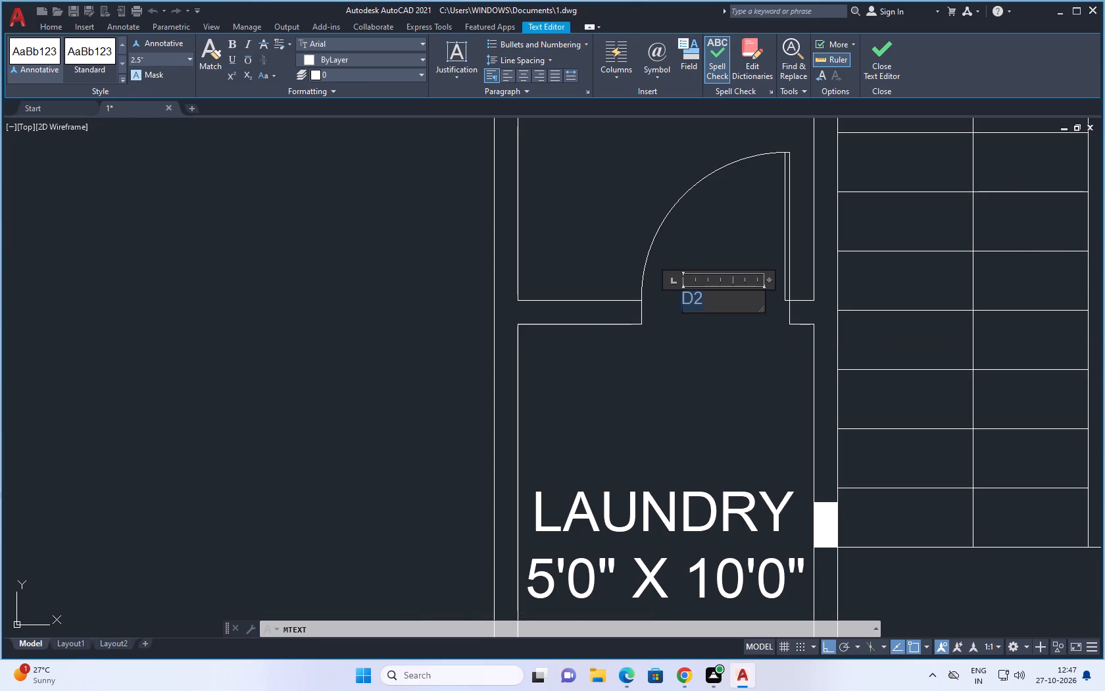
{"action": "left_click", "coordinate": [157, 61]}
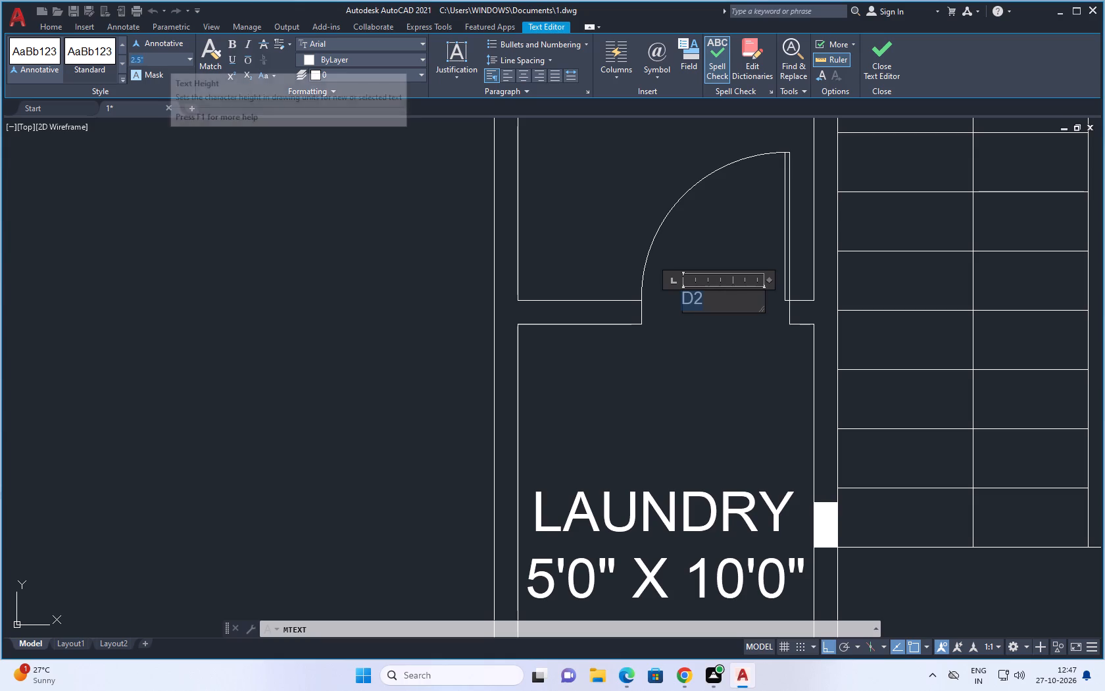
{"action": "key", "text": "BackSpace"}
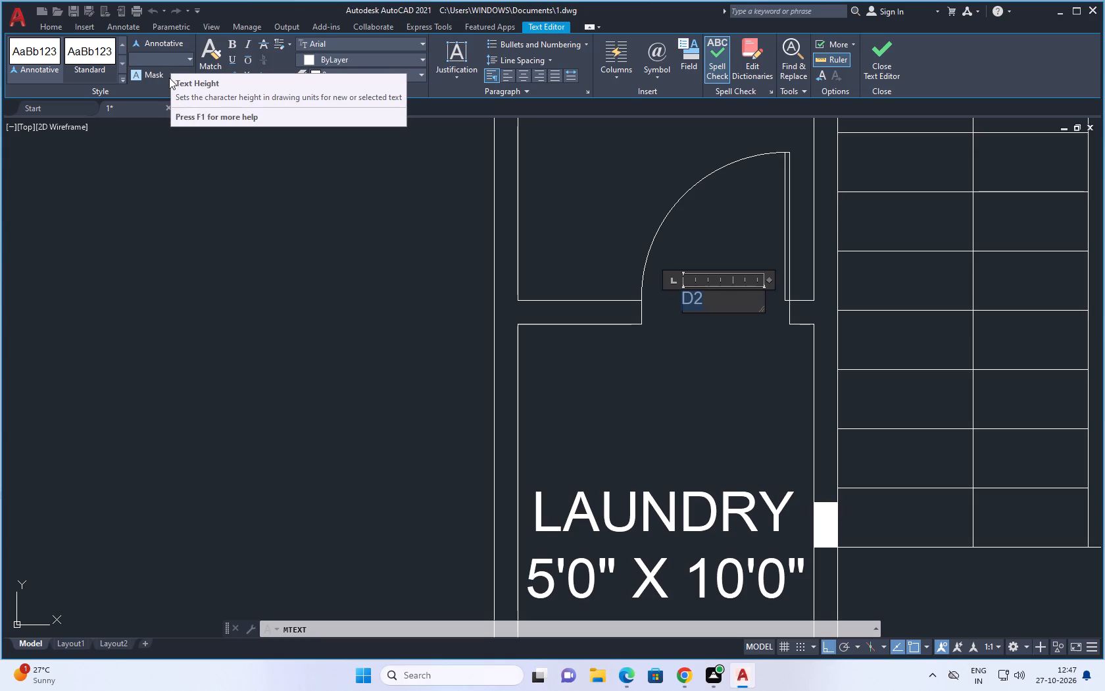
{"action": "key", "text": "8"}
{"action": "key", "text": "Return"}
{"action": "left_click", "coordinate": [575, 380]}
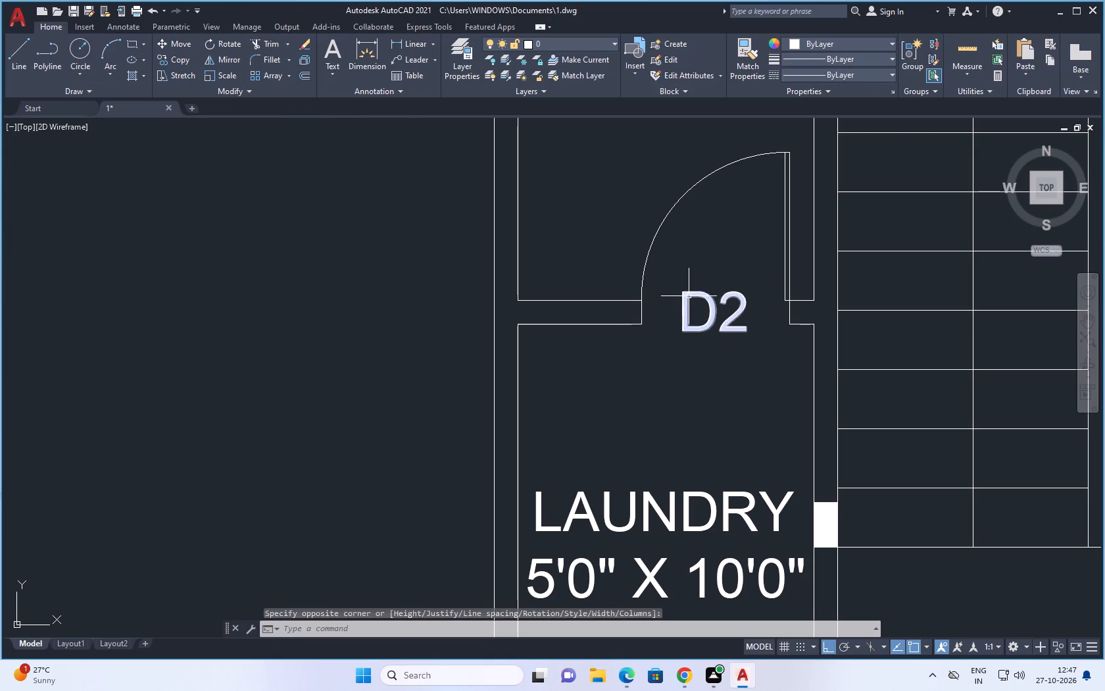
Copy the D2 tag to the doors of the two 5'0" X 10'0" baths, upper and lower, on the plan's east side.
{"action": "left_click", "coordinate": [700, 292]}
{"action": "key", "text": "ctrl+c"}
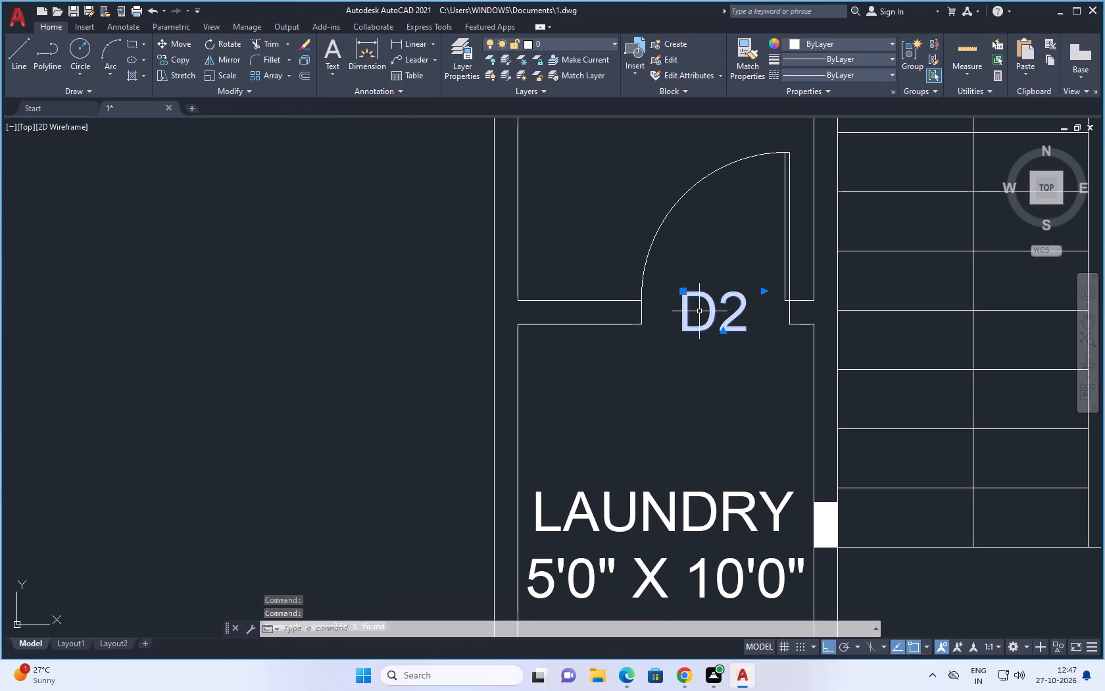
{"action": "key", "text": "ctrl+v"}
{"action": "scroll", "coordinate": [622, 397], "scroll_direction": "down", "scroll_amount": 6}
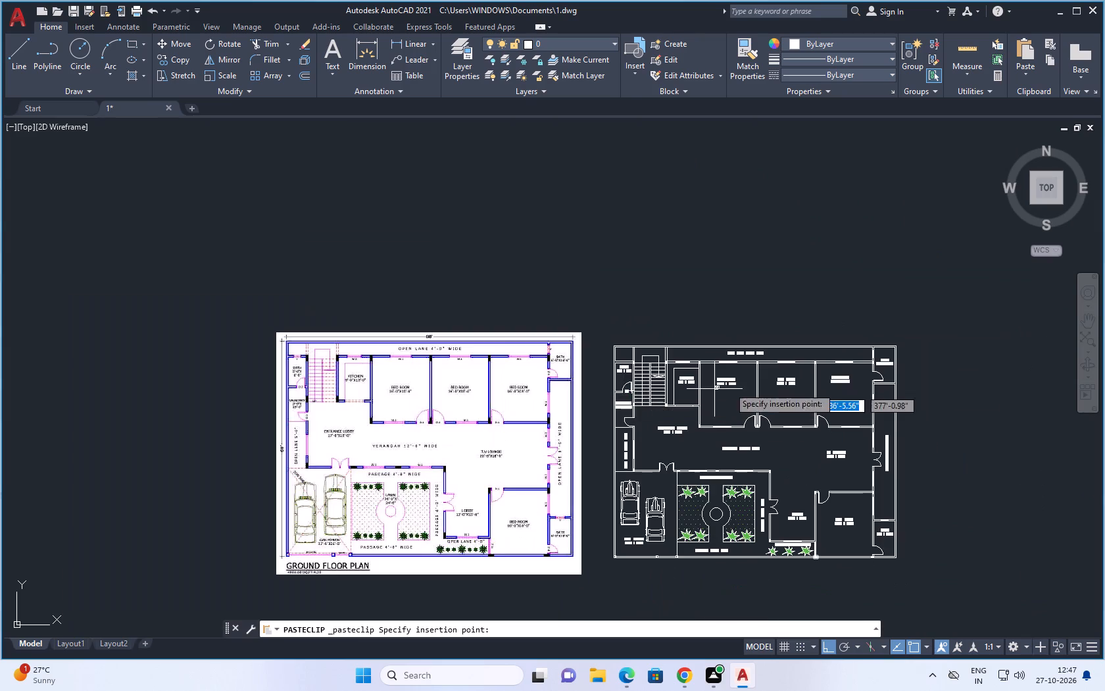
{"action": "scroll", "coordinate": [872, 376], "scroll_direction": "up", "scroll_amount": 3}
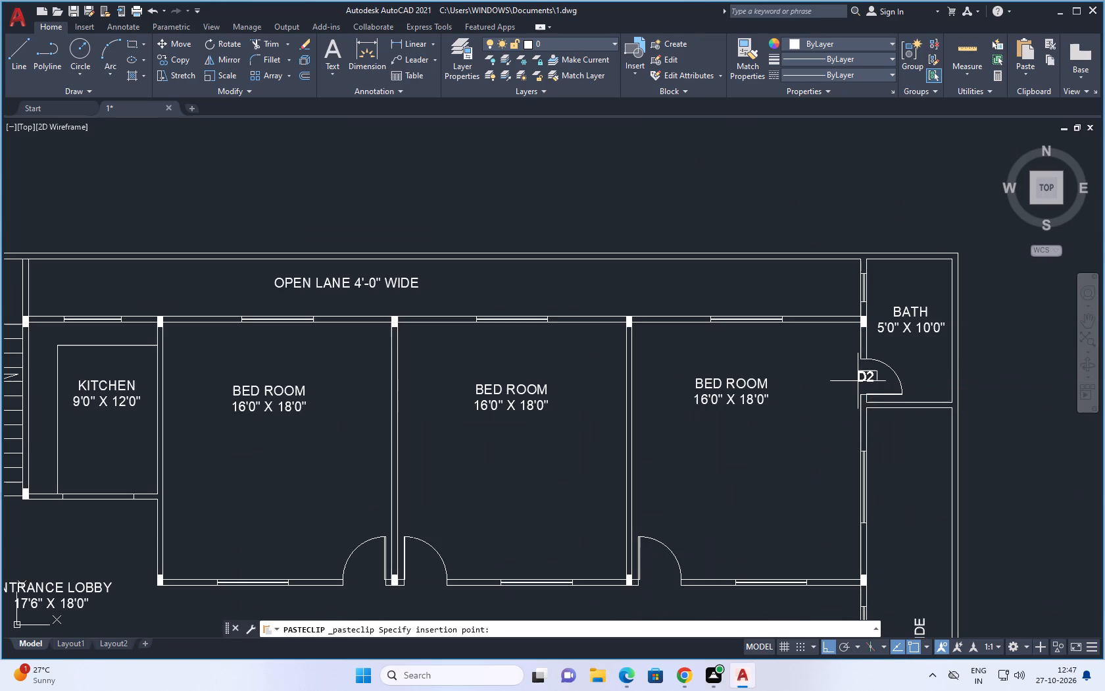
{"action": "left_click", "coordinate": [858, 381]}
{"action": "key", "text": "space"}
{"action": "scroll", "coordinate": [798, 364], "scroll_direction": "down", "scroll_amount": 2}
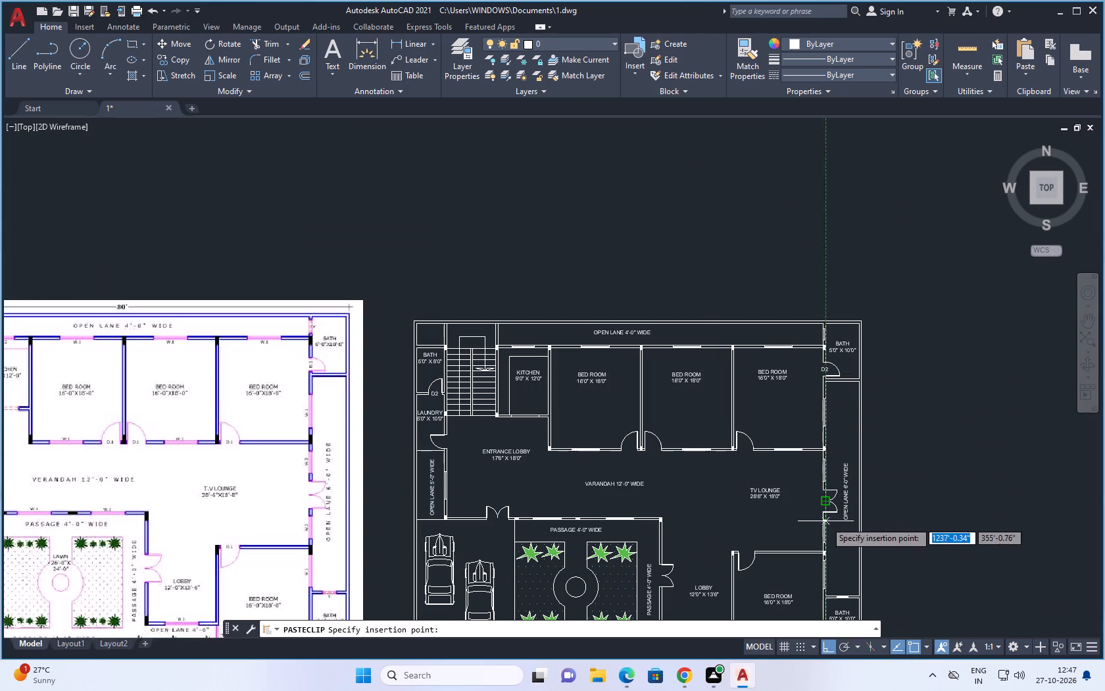
{"action": "scroll", "coordinate": [812, 435], "scroll_direction": "down", "scroll_amount": 2}
{"action": "scroll", "coordinate": [824, 523], "scroll_direction": "up", "scroll_amount": 7}
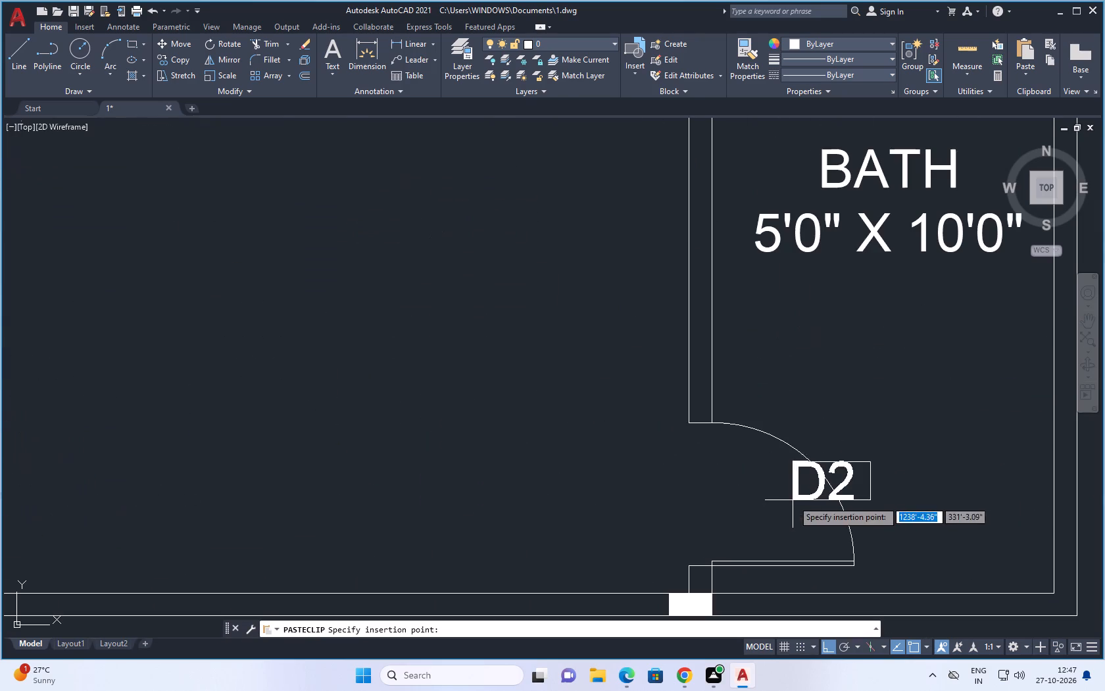
{"action": "left_click", "coordinate": [689, 517]}
Paste another D2 tag at the laundry door opening onto the entrance lobby.
{"action": "scroll", "coordinate": [789, 481], "scroll_direction": "down", "scroll_amount": 4}
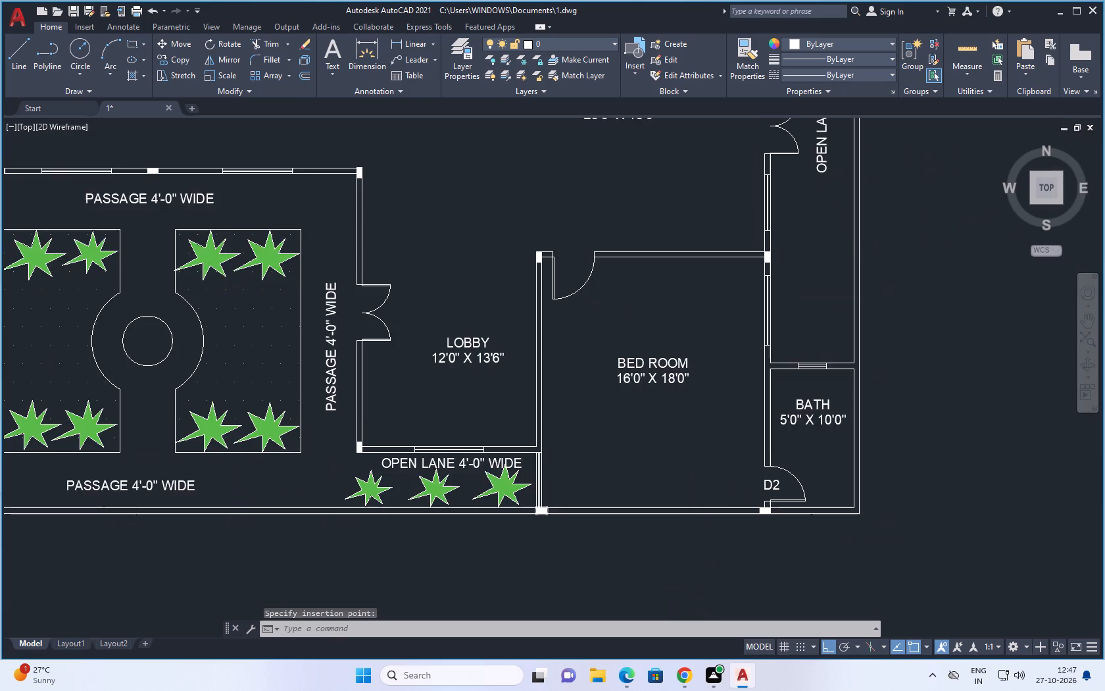
{"action": "scroll", "coordinate": [789, 481], "scroll_direction": "down", "scroll_amount": 1}
{"action": "key", "text": "space"}
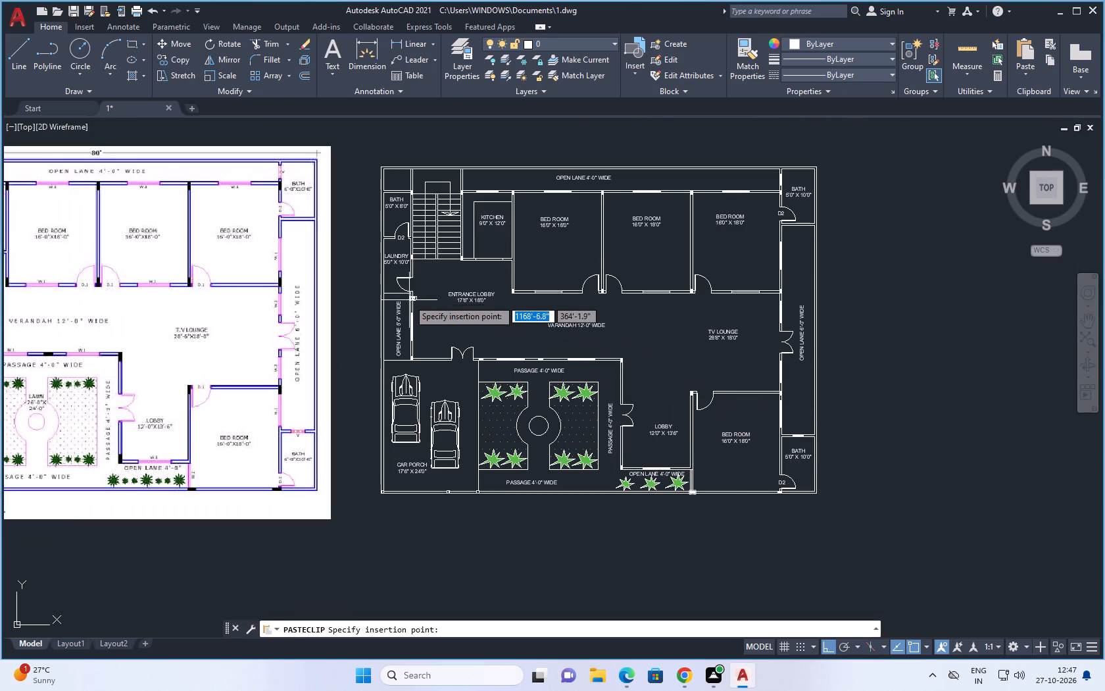
{"action": "scroll", "coordinate": [402, 285], "scroll_direction": "up", "scroll_amount": 4}
{"action": "left_click", "coordinate": [408, 290]}
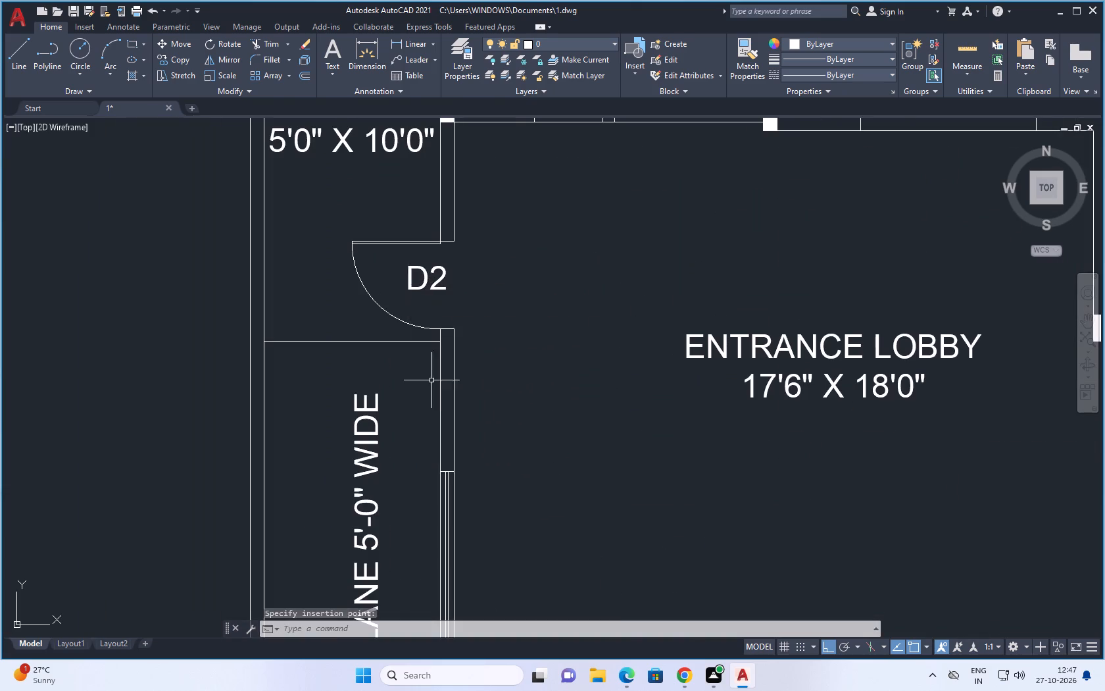
Paste a D2 tag at the door of the bedroom beside the kitchen and change it to D1.
{"action": "scroll", "coordinate": [454, 385], "scroll_direction": "down", "scroll_amount": 4}
{"action": "key", "text": "space"}
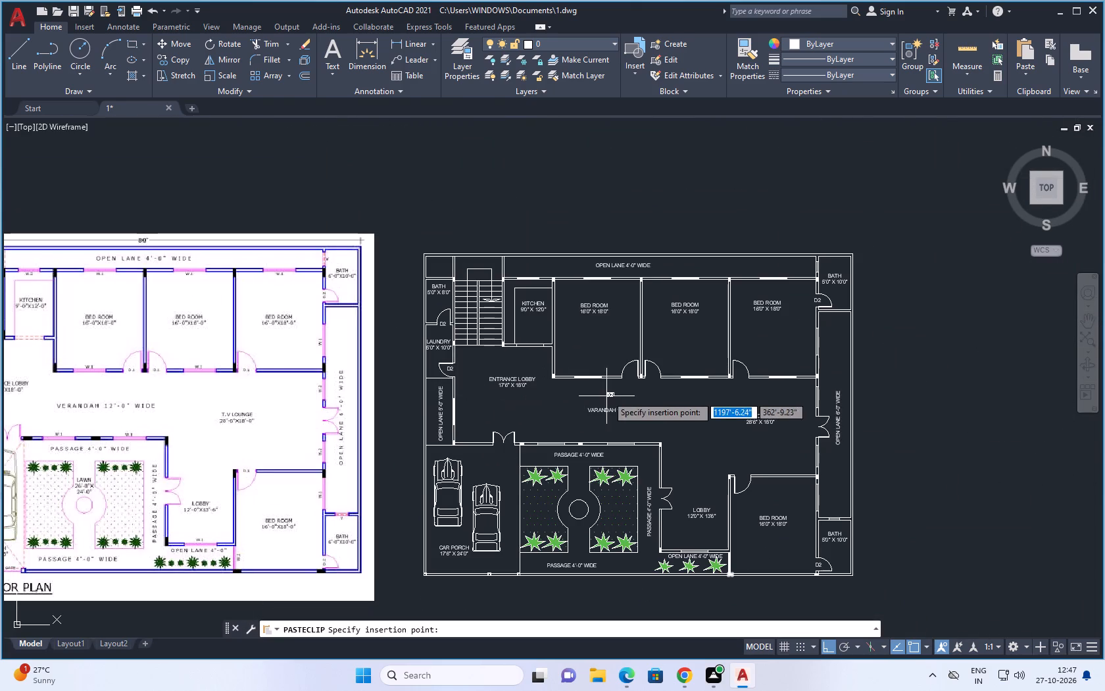
{"action": "scroll", "coordinate": [629, 374], "scroll_direction": "up", "scroll_amount": 2}
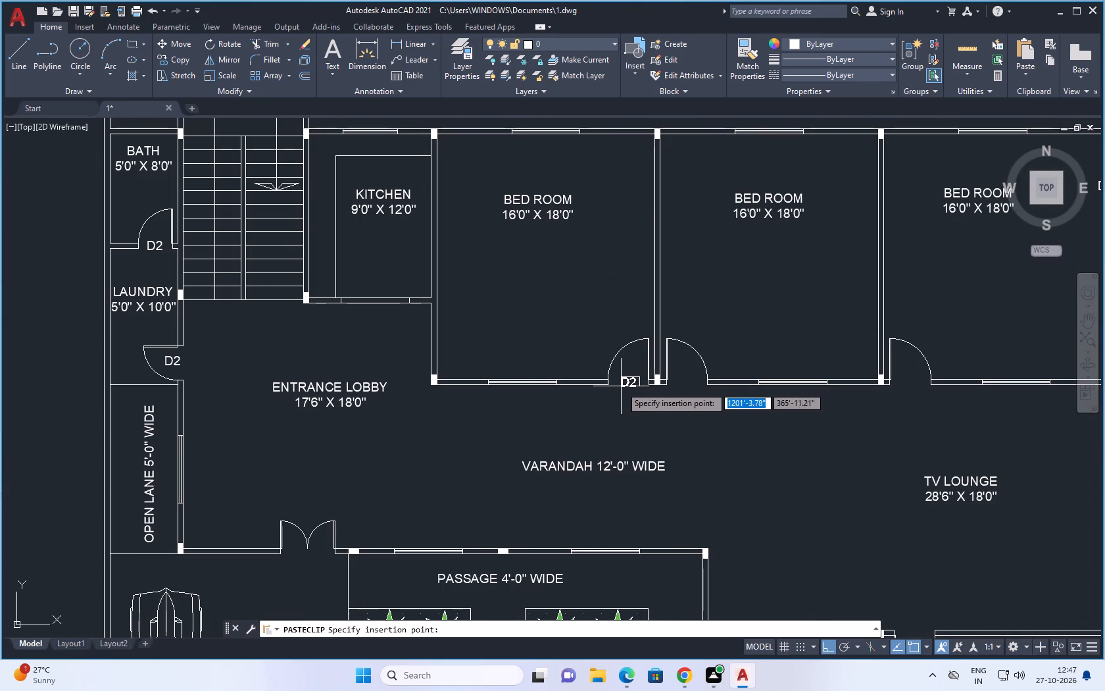
{"action": "left_click", "coordinate": [621, 386]}
{"action": "double_click", "coordinate": [626, 384]}
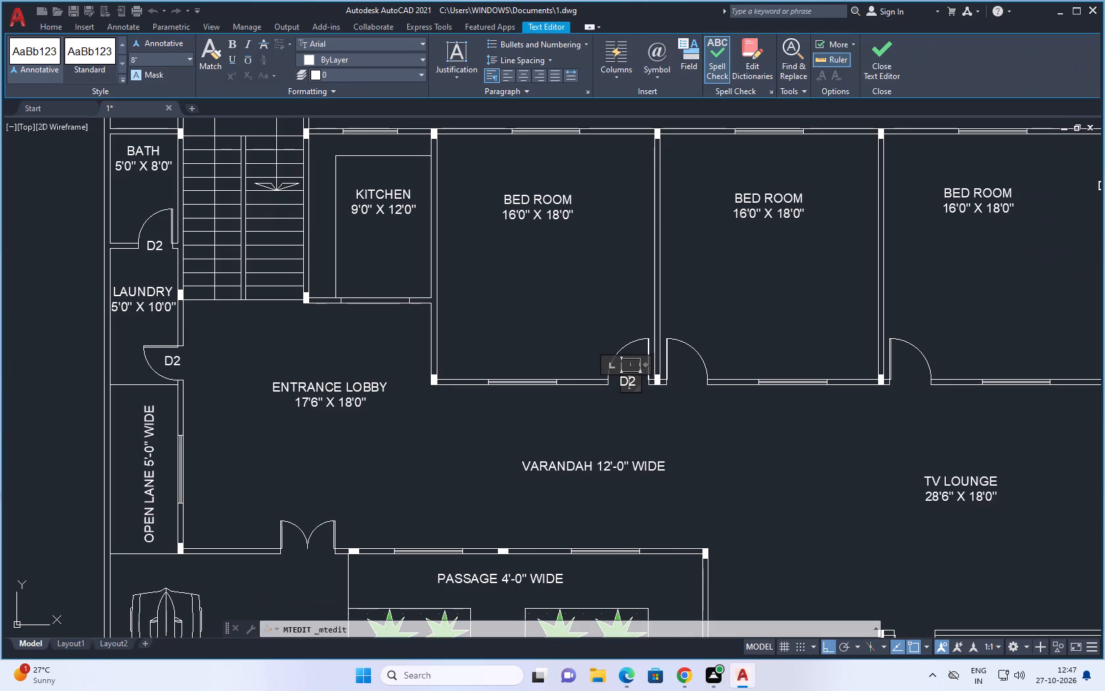
{"action": "left_click", "coordinate": [635, 385]}
{"action": "key", "text": "BackSpace"}
{"action": "key", "text": "1"}
{"action": "left_click", "coordinate": [631, 459]}
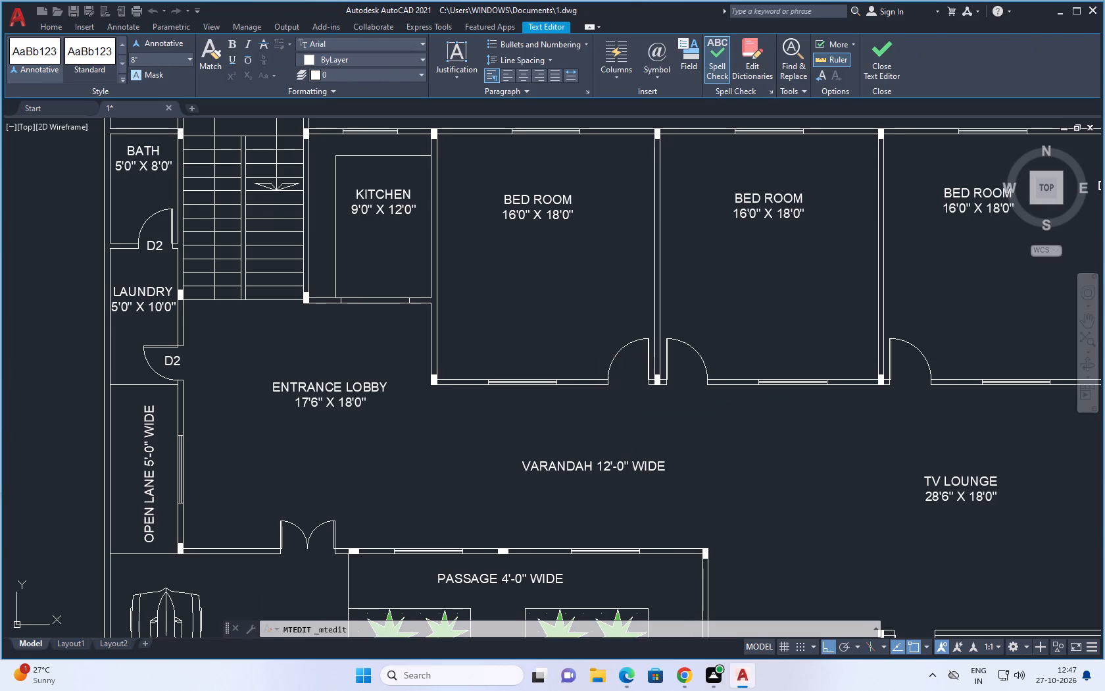
Copy the D1 tag to the door of the easternmost upper bedroom and the door of the bedroom beside the lobby.
{"action": "left_click", "coordinate": [626, 381]}
{"action": "key", "text": "ctrl+c"}
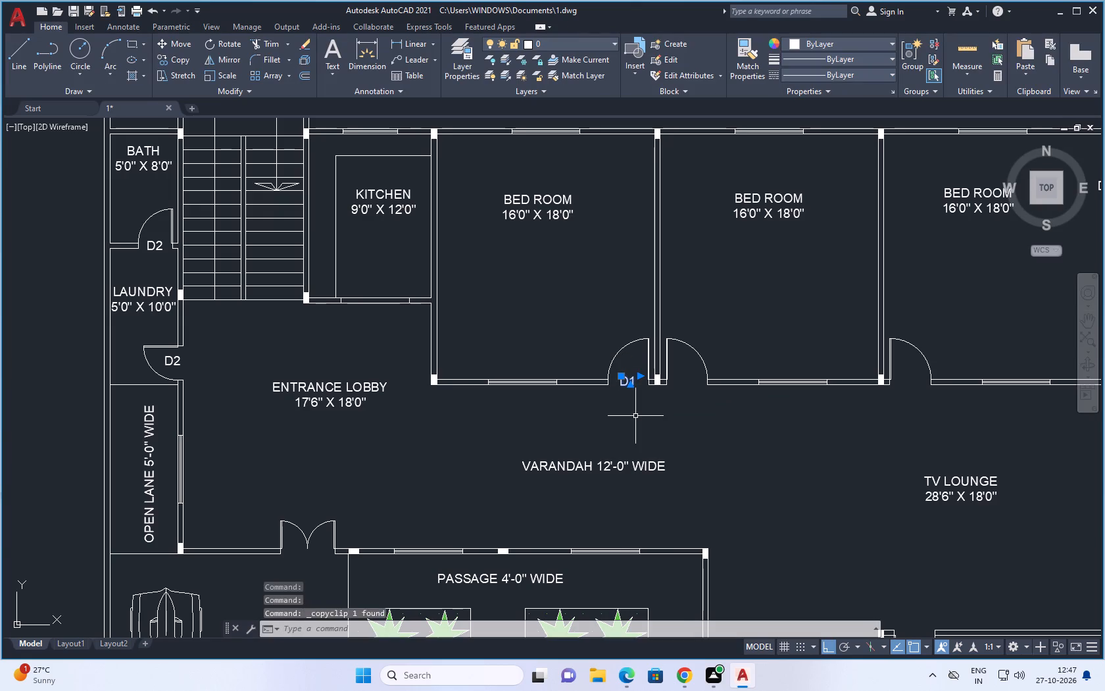
{"action": "key", "text": "ctrl+v"}
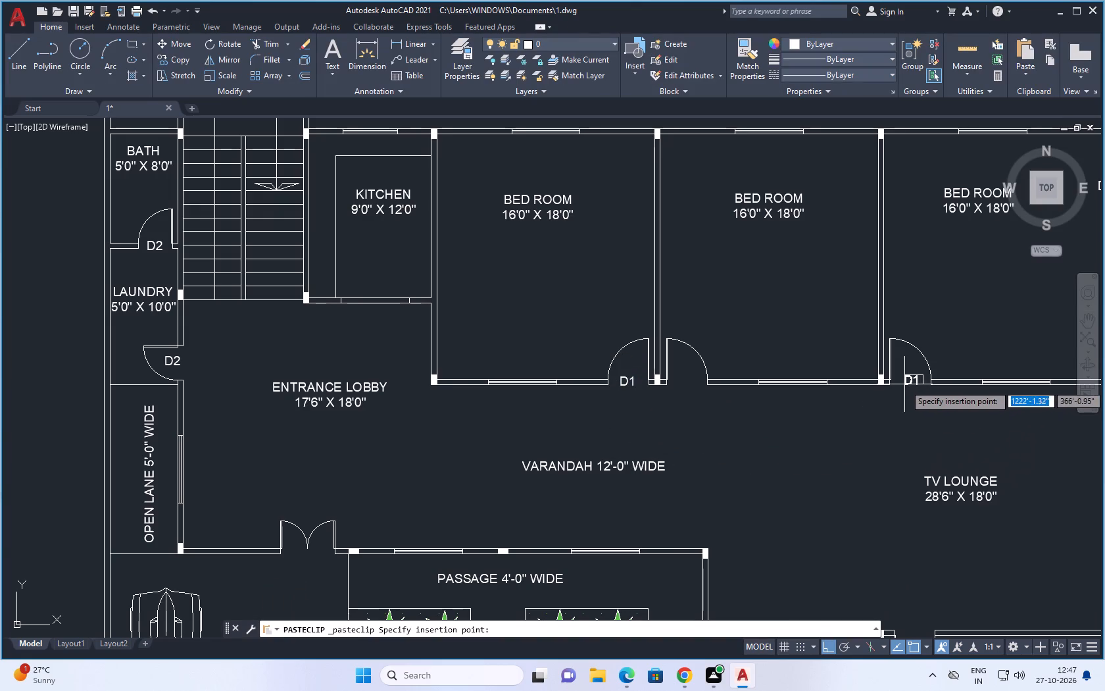
{"action": "left_click", "coordinate": [904, 384]}
{"action": "key", "text": "space"}
{"action": "scroll", "coordinate": [802, 424], "scroll_direction": "down", "scroll_amount": 3}
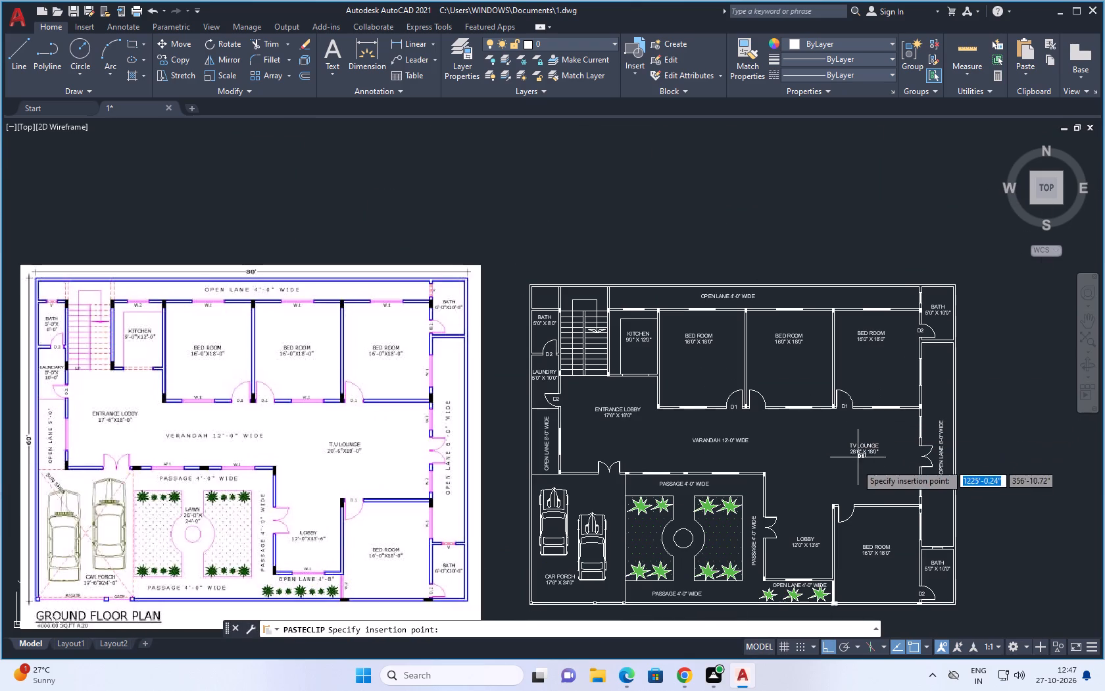
{"action": "scroll", "coordinate": [842, 517], "scroll_direction": "up", "scroll_amount": 3}
{"action": "left_click", "coordinate": [837, 488]}
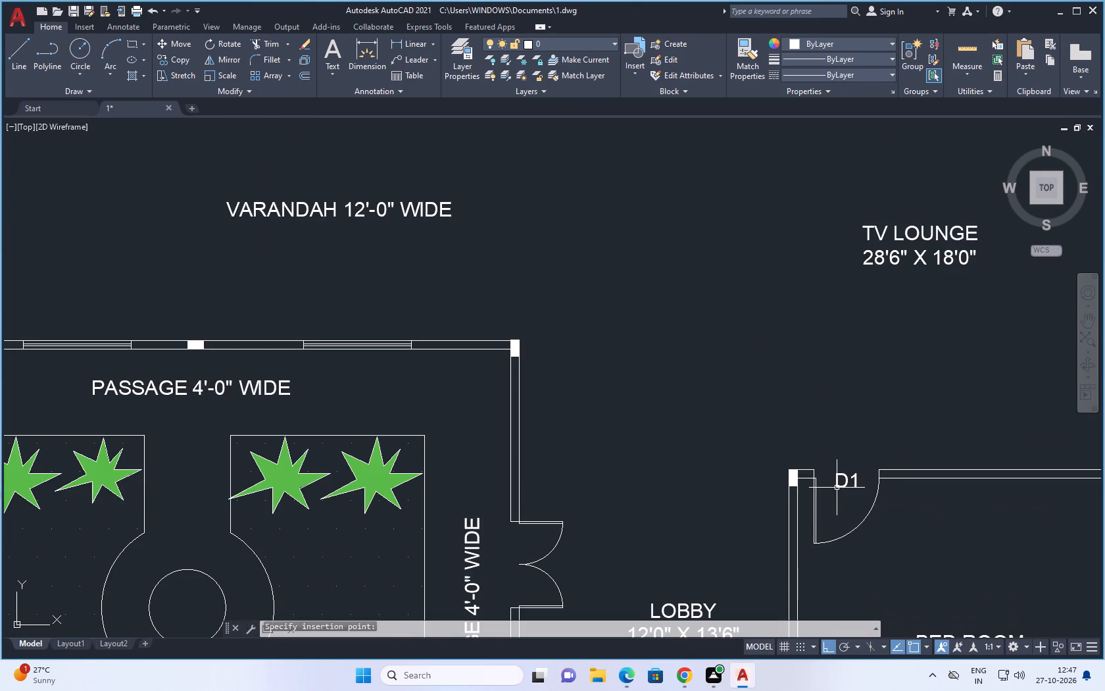
Paste a D1 tag at the lobby window above the OPEN LANE 4'-0" WIDE label and change it to W1.
{"action": "scroll", "coordinate": [858, 456], "scroll_direction": "down", "scroll_amount": 3}
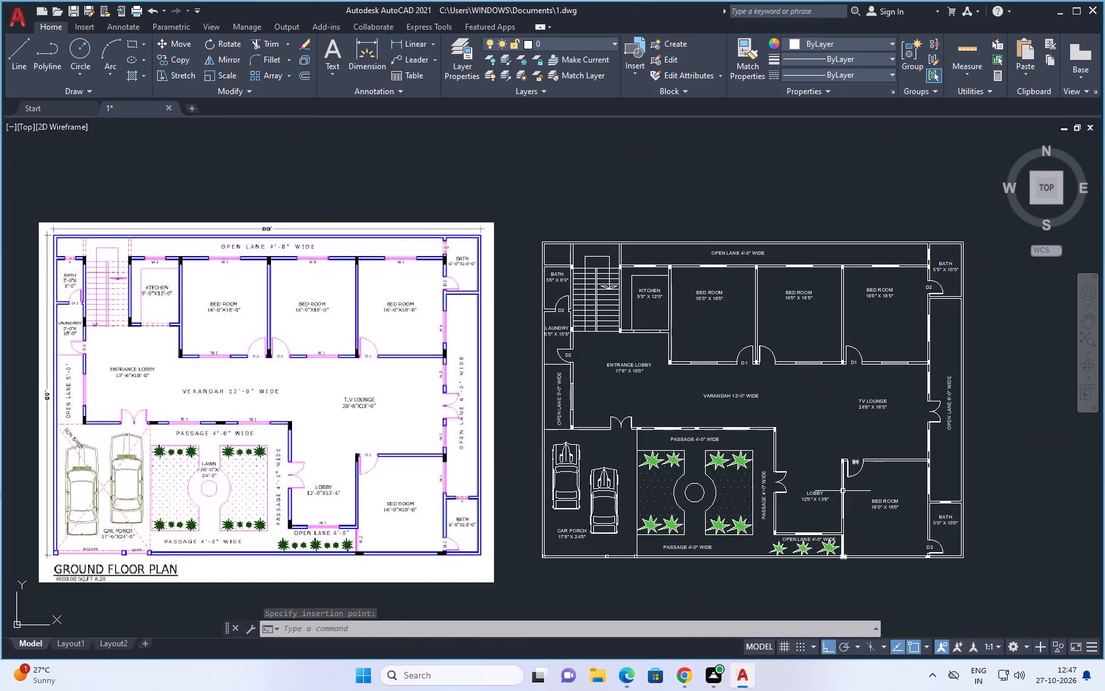
{"action": "key", "text": "space"}
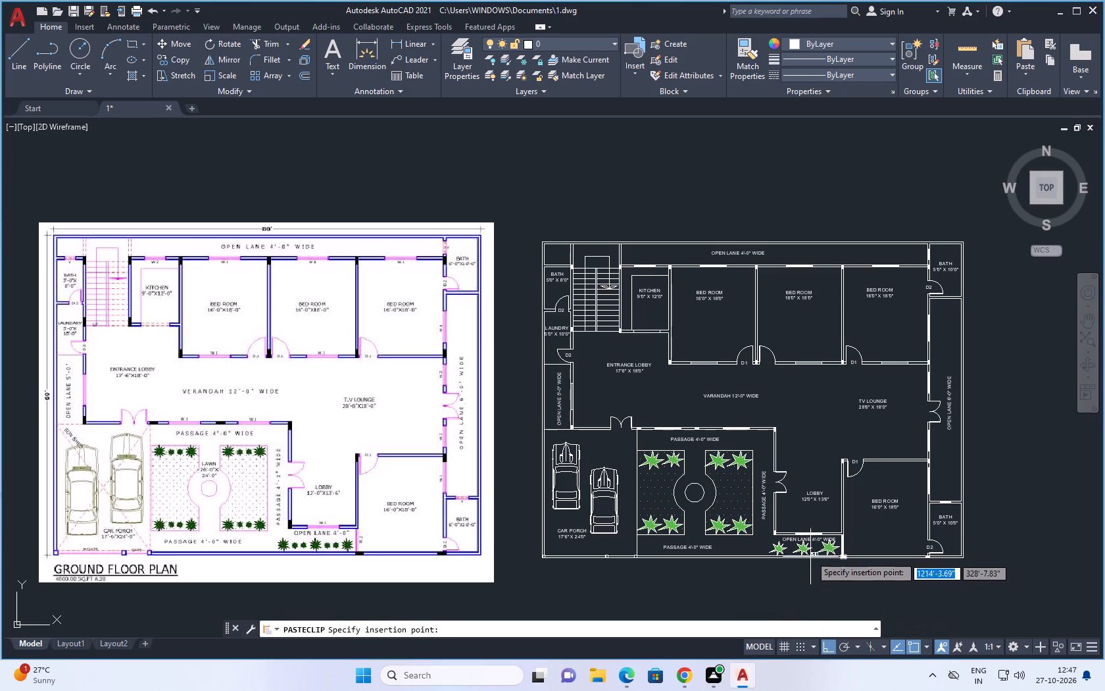
{"action": "scroll", "coordinate": [810, 543], "scroll_direction": "up", "scroll_amount": 3}
{"action": "left_click", "coordinate": [795, 516]}
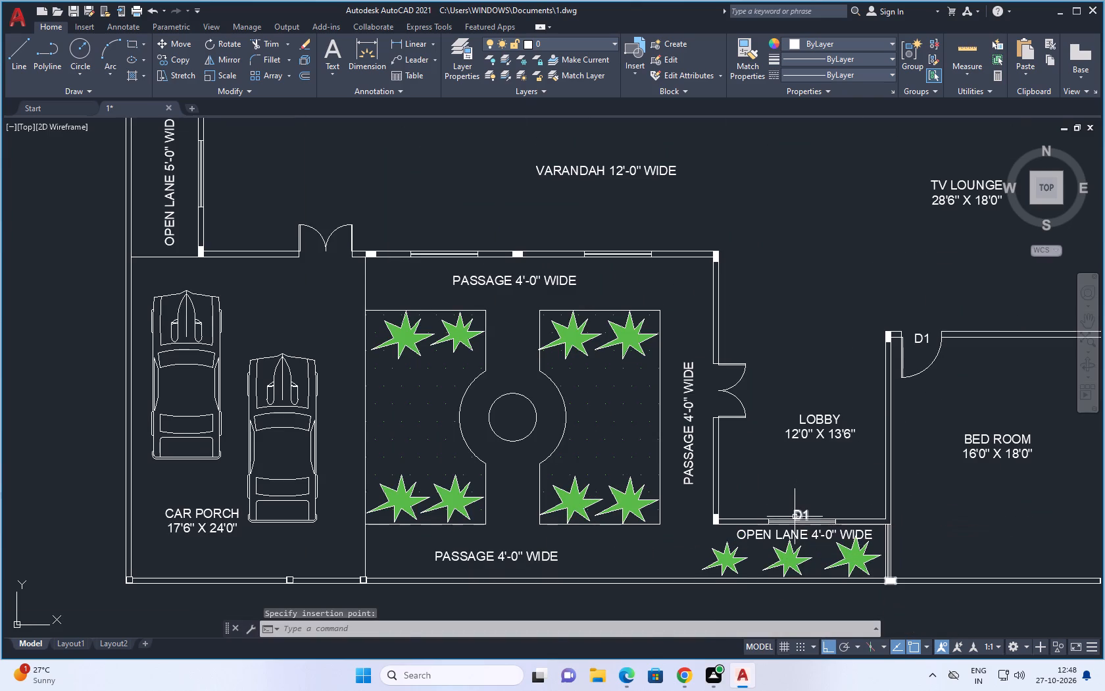
{"action": "scroll", "coordinate": [795, 517], "scroll_direction": "up", "scroll_amount": 4}
{"action": "double_click", "coordinate": [814, 504]}
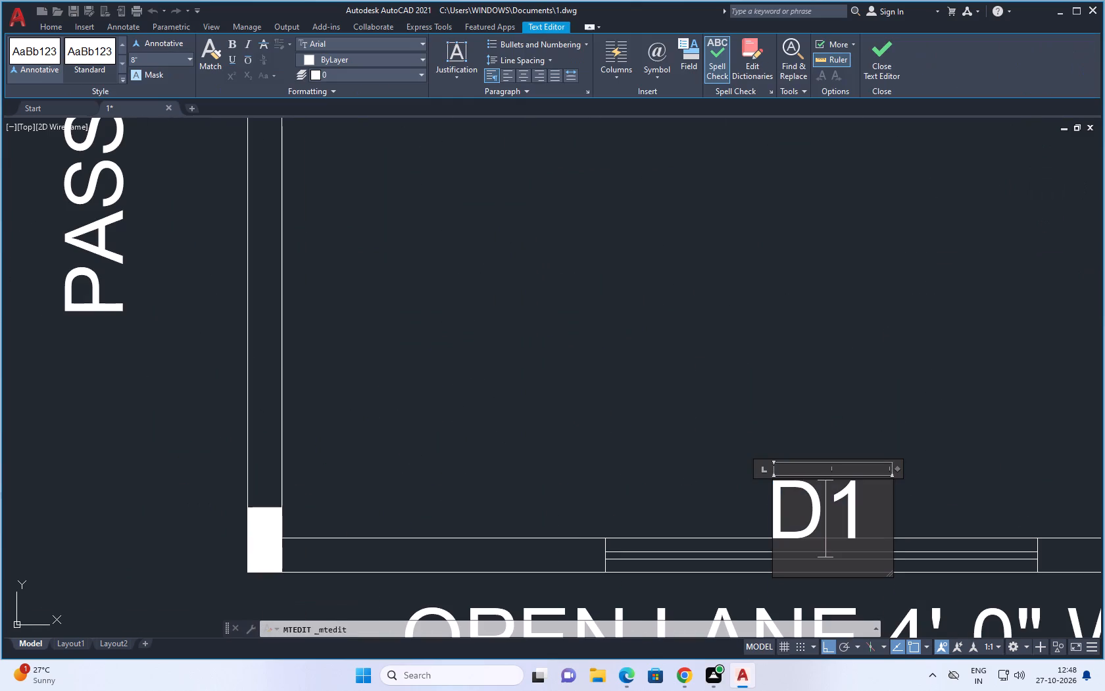
{"action": "left_click", "coordinate": [818, 505]}
{"action": "key", "text": "BackSpace"}
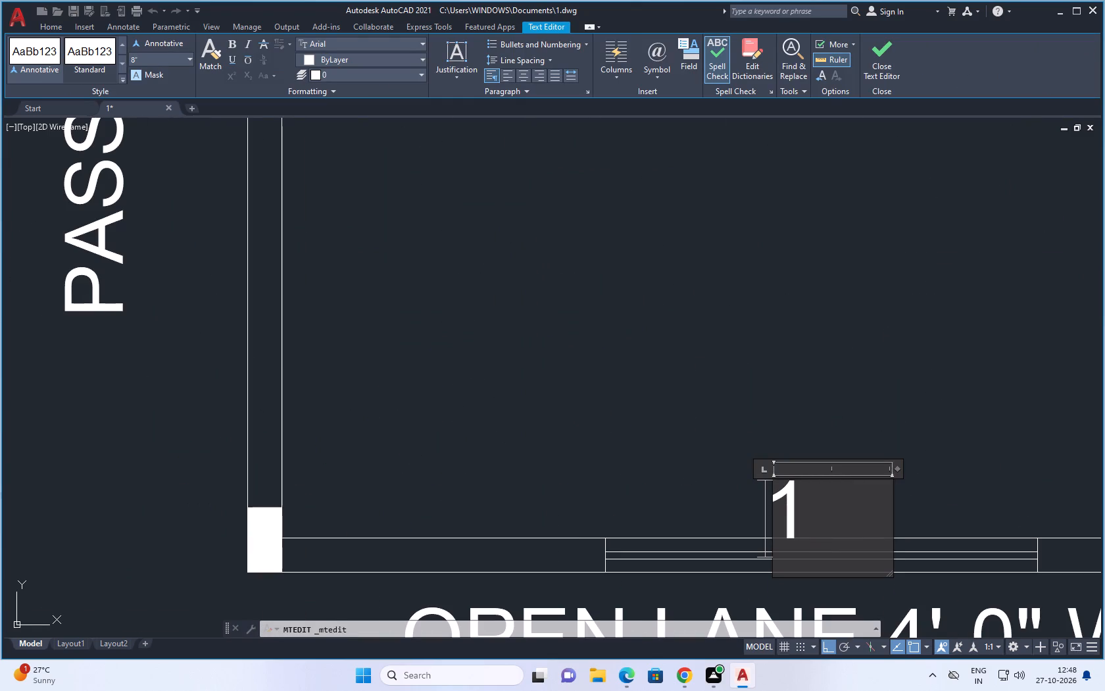
{"action": "key", "text": "w"}
{"action": "left_click", "coordinate": [725, 488]}
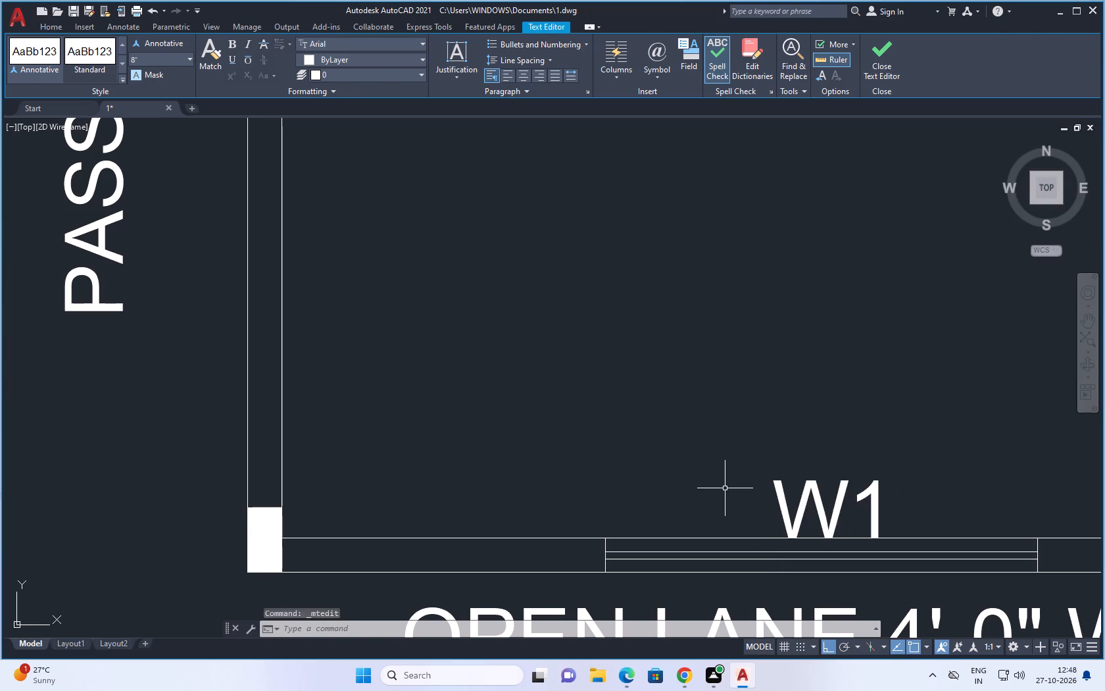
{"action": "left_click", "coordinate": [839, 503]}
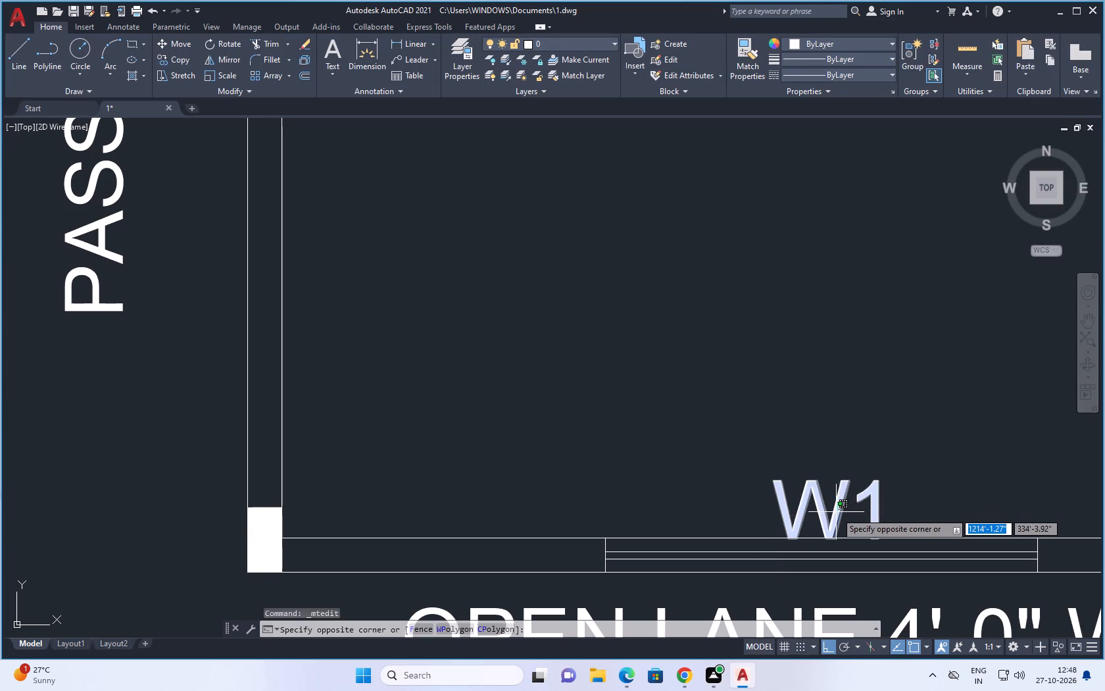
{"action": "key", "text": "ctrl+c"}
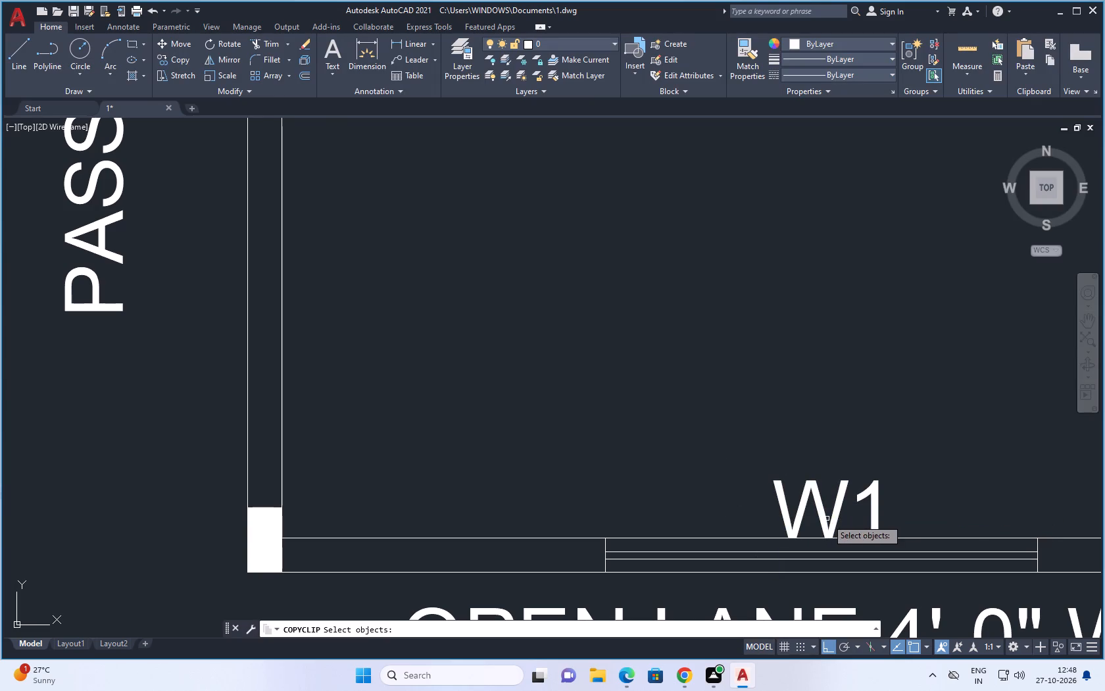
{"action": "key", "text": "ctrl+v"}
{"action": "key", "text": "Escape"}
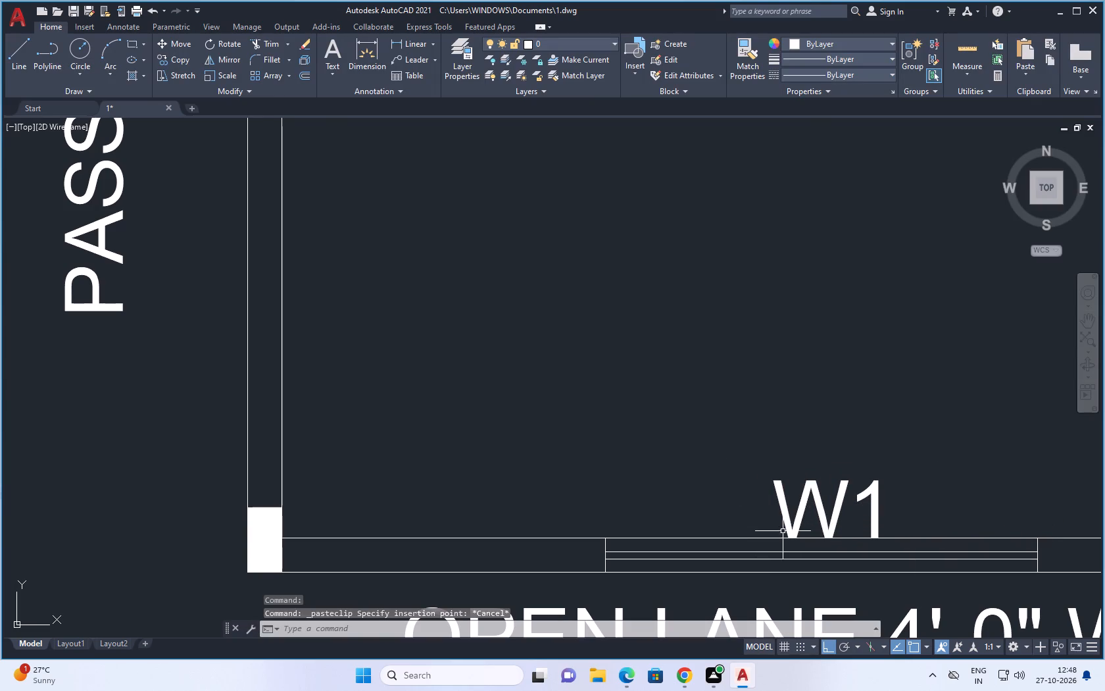
Copy the W1 tag to the eastern window in the wall between the varandah and the lawn passage.
{"action": "left_click", "coordinate": [795, 525]}
{"action": "key", "text": "ctrl+c"}
{"action": "key", "text": "ctrl+v"}
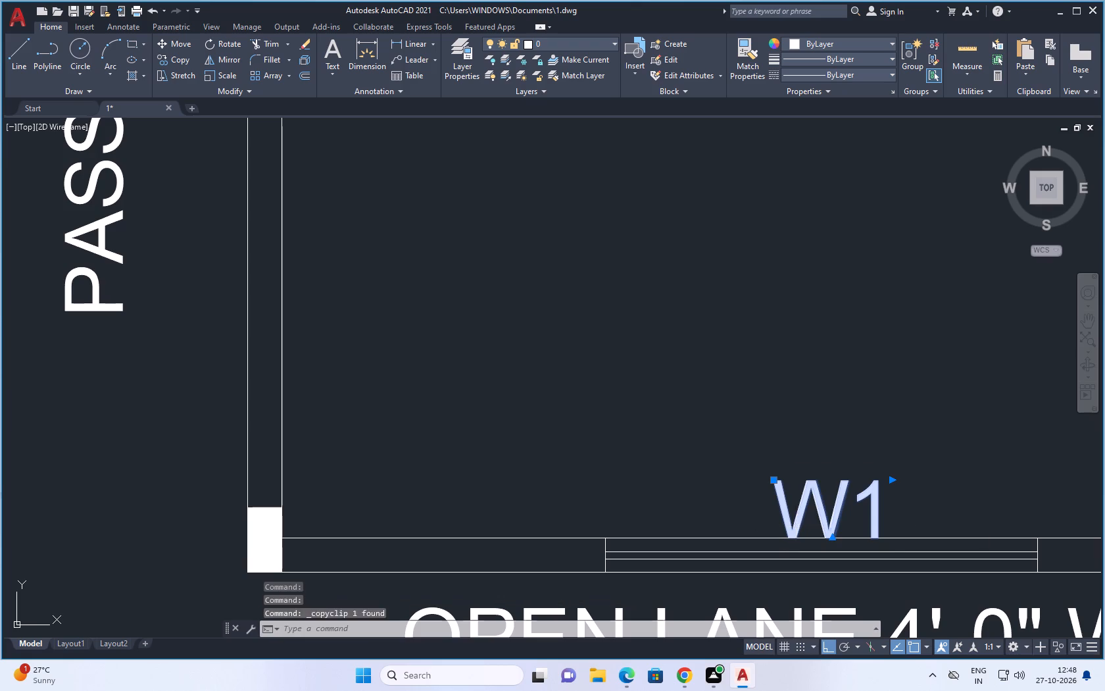
{"action": "scroll", "coordinate": [796, 532], "scroll_direction": "down", "scroll_amount": 3}
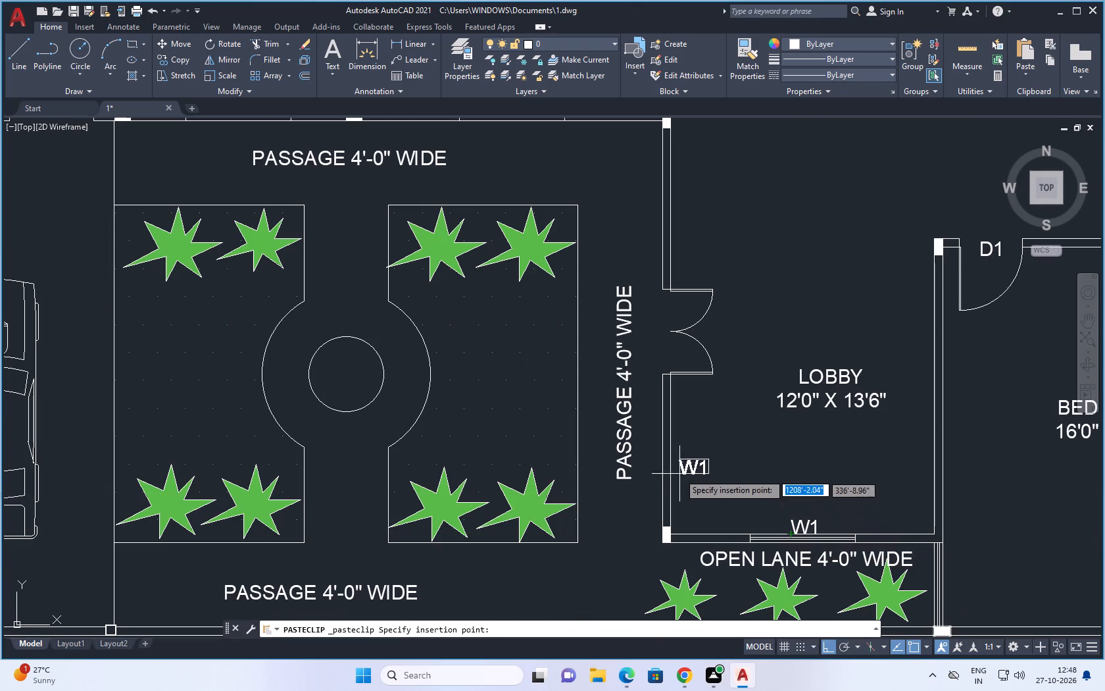
{"action": "scroll", "coordinate": [685, 361], "scroll_direction": "down", "scroll_amount": 1}
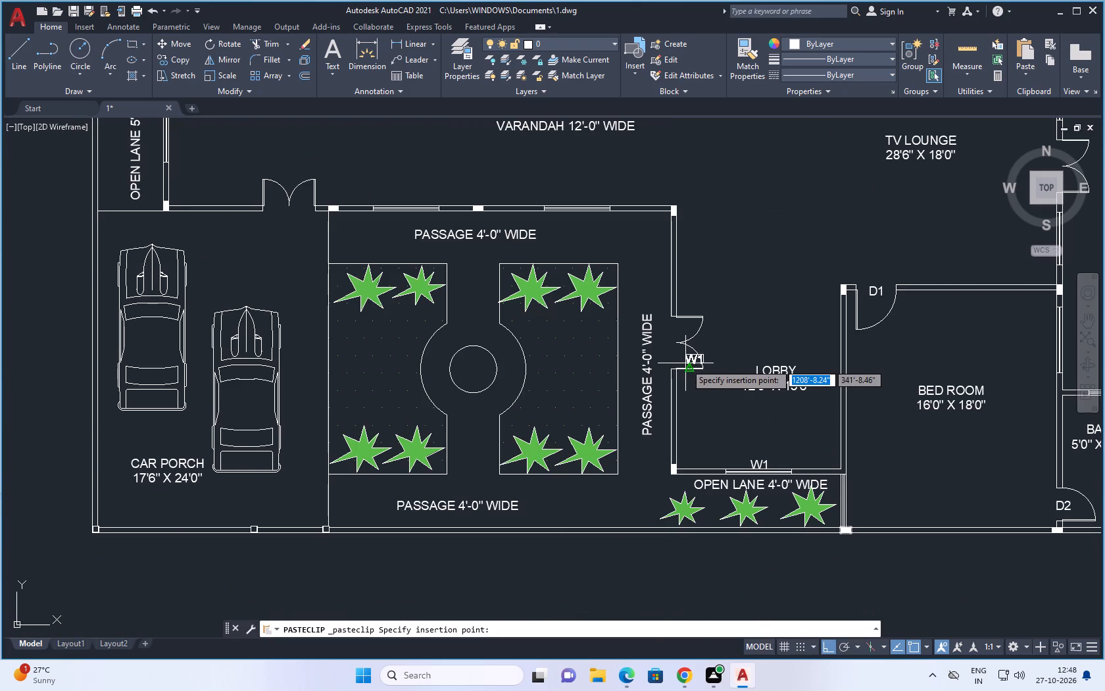
{"action": "left_click", "coordinate": [576, 201]}
Move the pasted W1 tag slightly up so it sits just above the varandah's south wall lines.
{"action": "scroll", "coordinate": [551, 181], "scroll_direction": "up", "scroll_amount": 3}
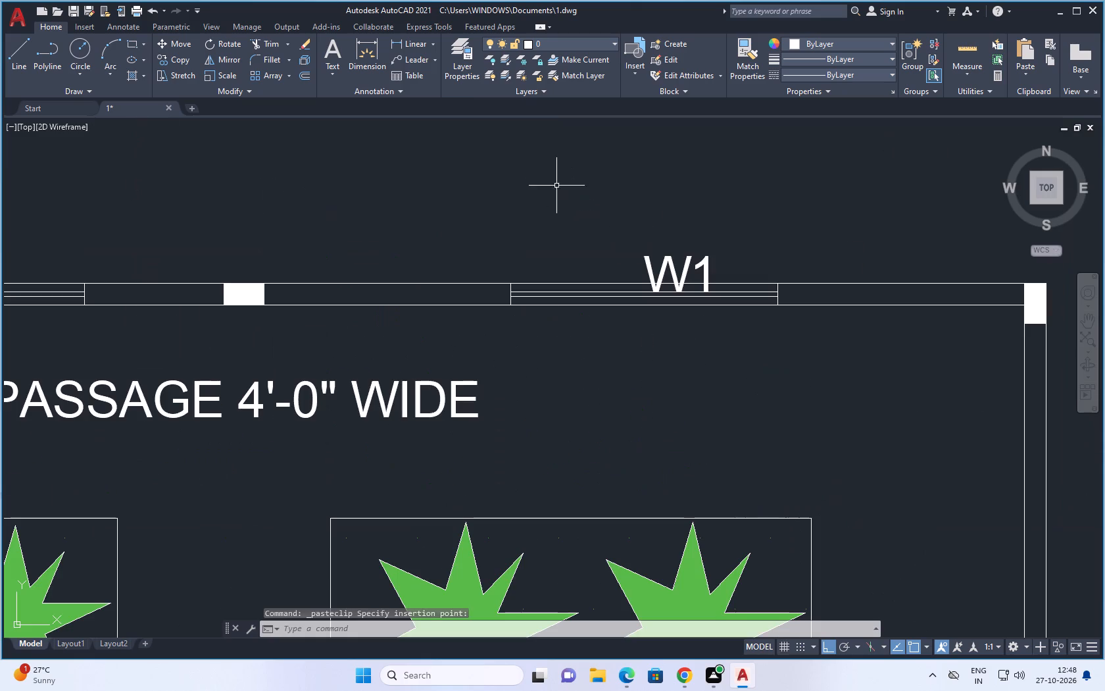
{"action": "left_click", "coordinate": [672, 260]}
{"action": "key", "text": "m"}
{"action": "key", "text": "space"}
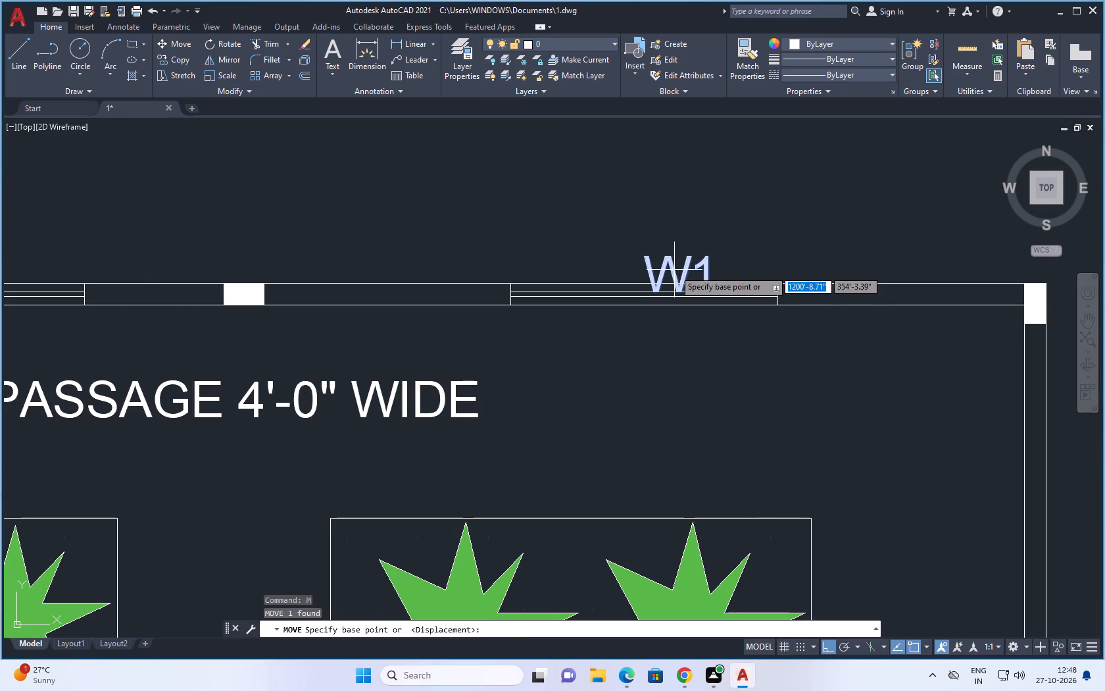
{"action": "left_click", "coordinate": [674, 275]}
{"action": "left_click", "coordinate": [672, 263]}
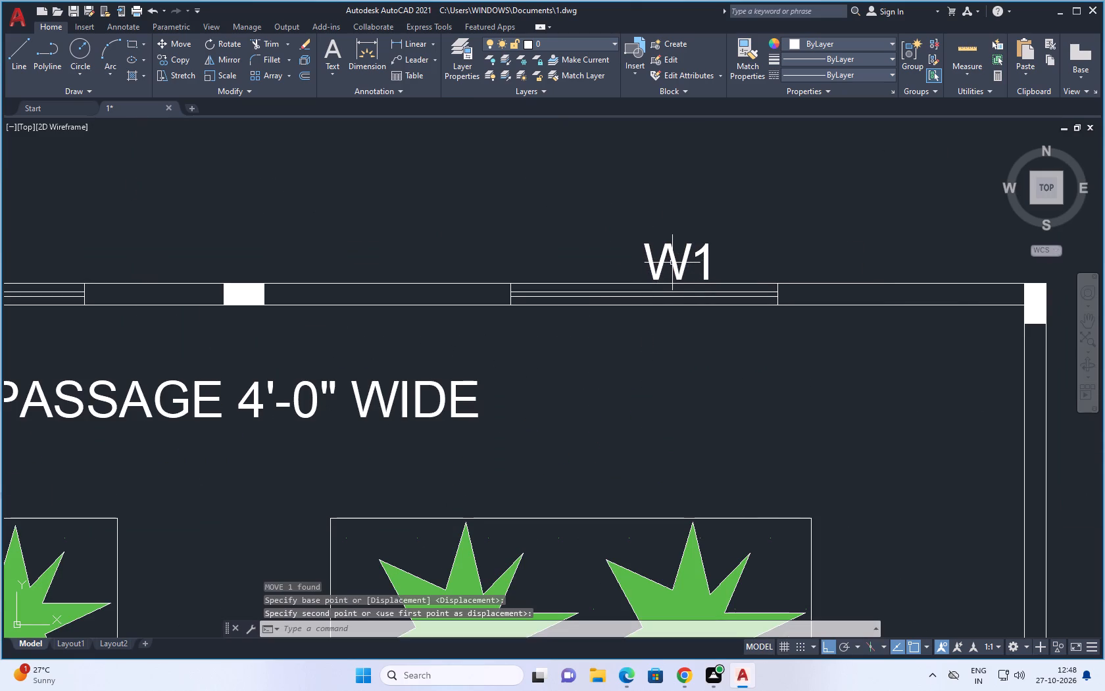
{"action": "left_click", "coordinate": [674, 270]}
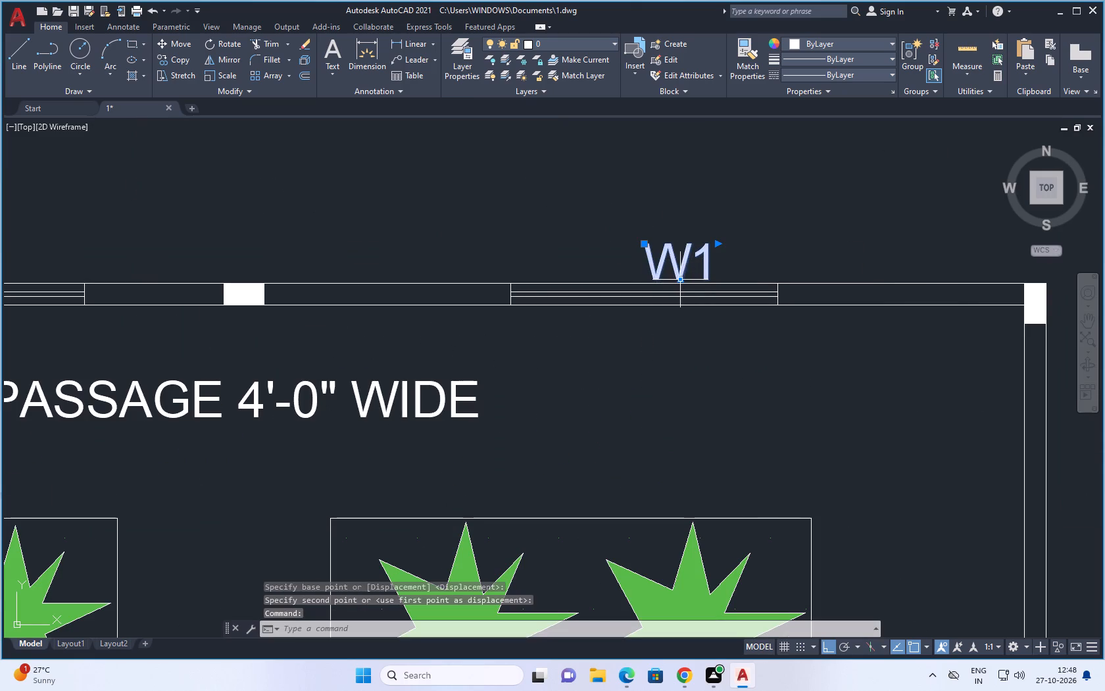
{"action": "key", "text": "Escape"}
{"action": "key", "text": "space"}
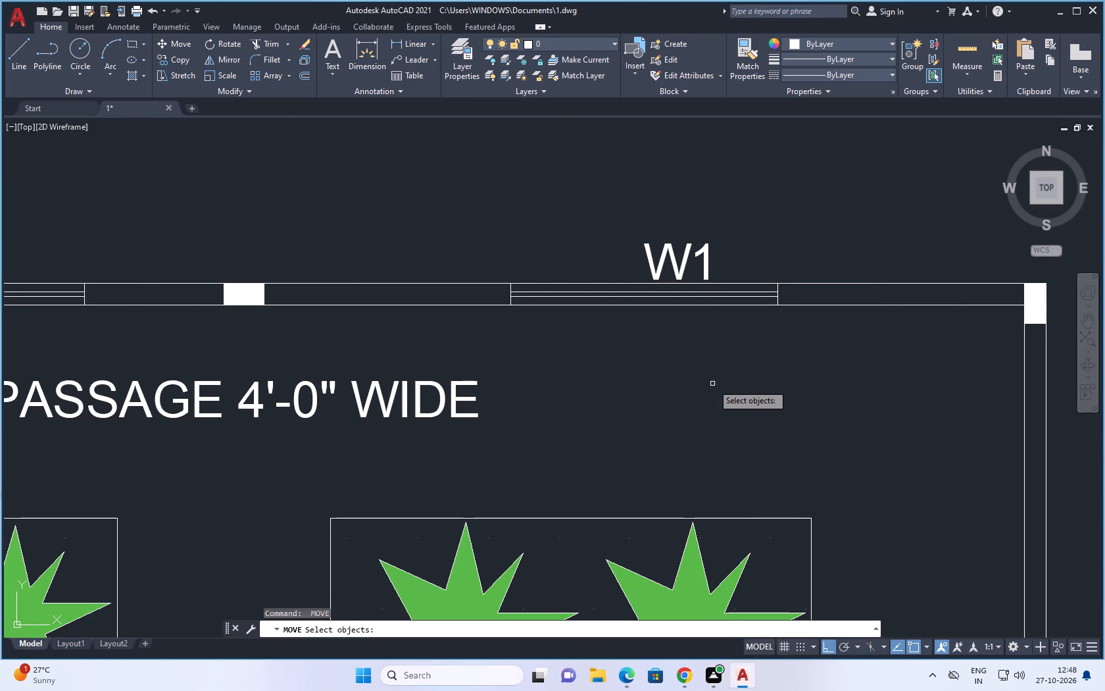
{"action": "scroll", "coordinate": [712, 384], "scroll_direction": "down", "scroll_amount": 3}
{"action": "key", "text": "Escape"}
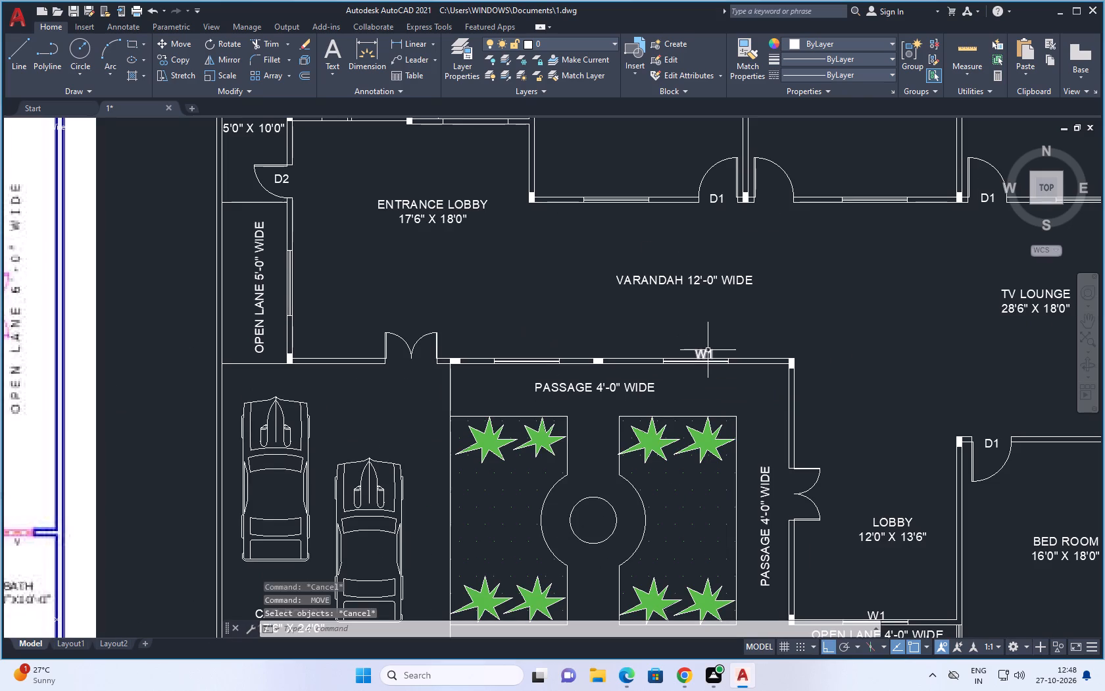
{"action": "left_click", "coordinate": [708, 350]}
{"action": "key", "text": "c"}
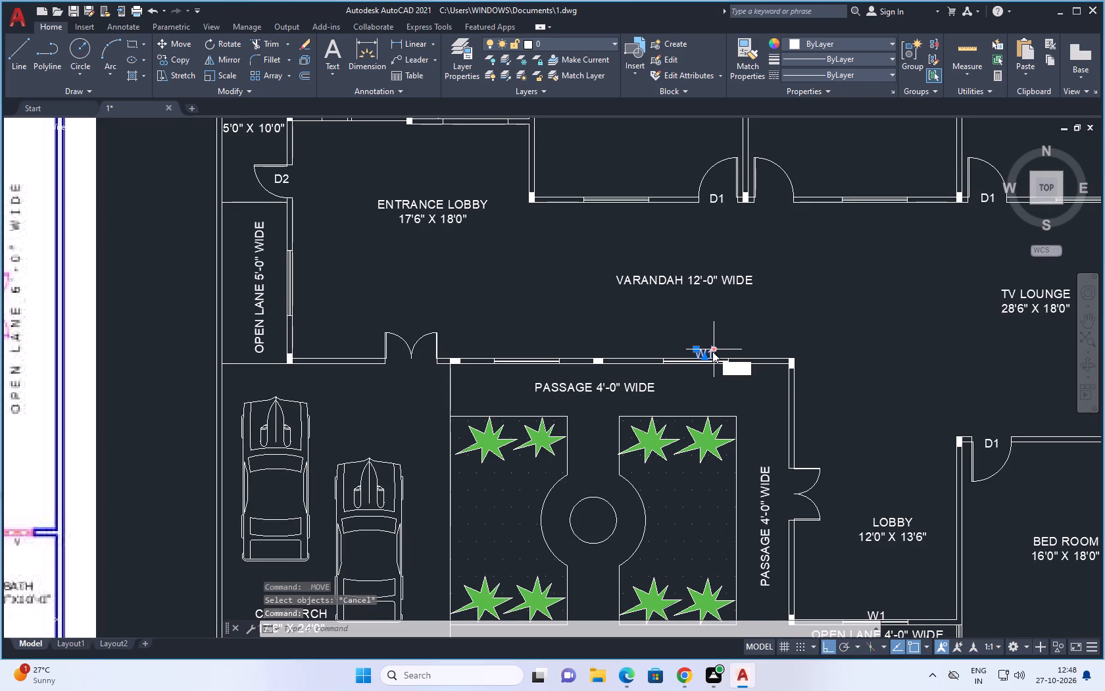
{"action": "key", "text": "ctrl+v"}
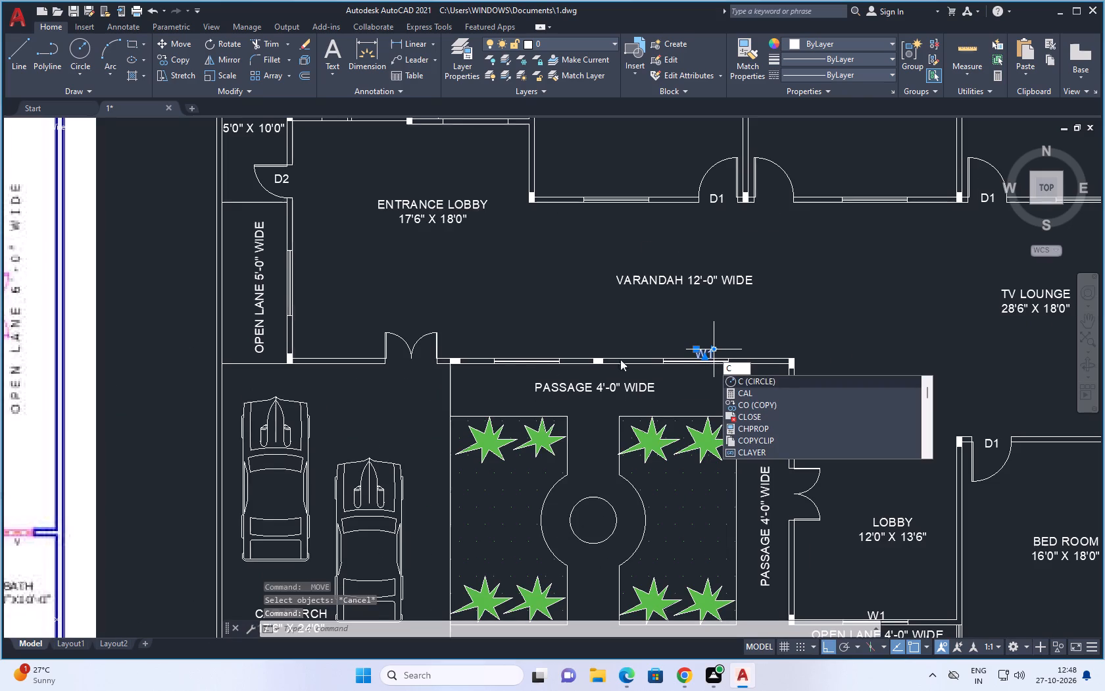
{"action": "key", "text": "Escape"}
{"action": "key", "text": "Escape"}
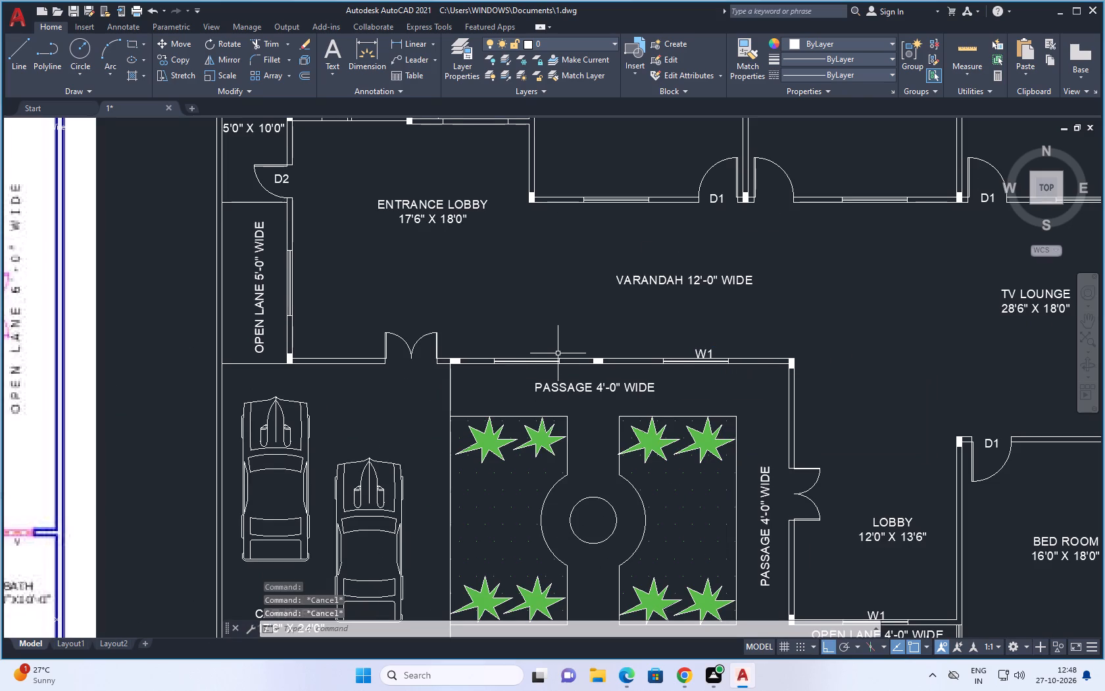
Paste a W1 tag just above the western window in the varandah's south wall.
{"action": "key", "text": "ctrl+v"}
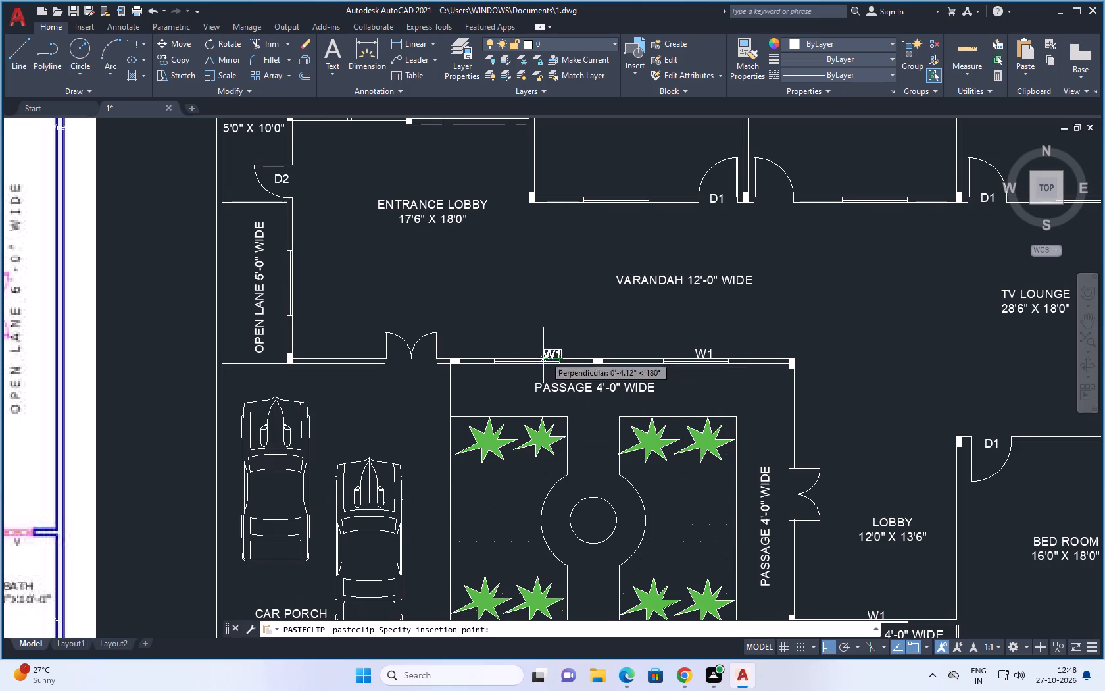
{"action": "scroll", "coordinate": [516, 351], "scroll_direction": "up", "scroll_amount": 4}
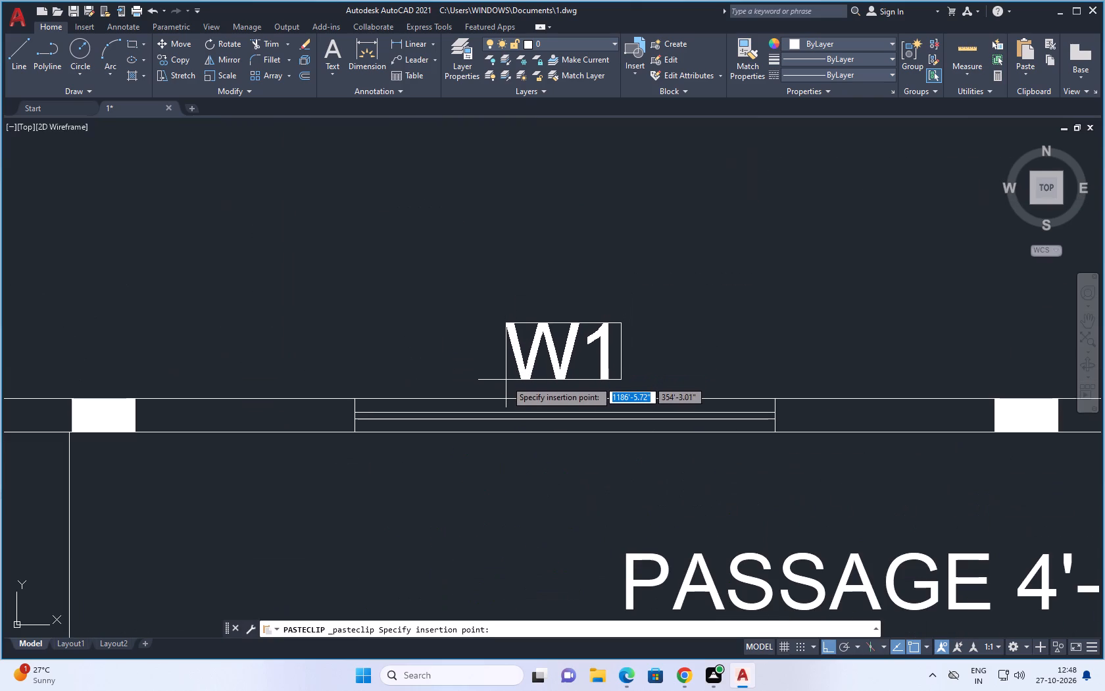
{"action": "left_click", "coordinate": [506, 382]}
Paste a W1 tag at the entrance lobby window facing the OPEN LANE 5'-0" WIDE.
{"action": "scroll", "coordinate": [602, 369], "scroll_direction": "down", "scroll_amount": 4}
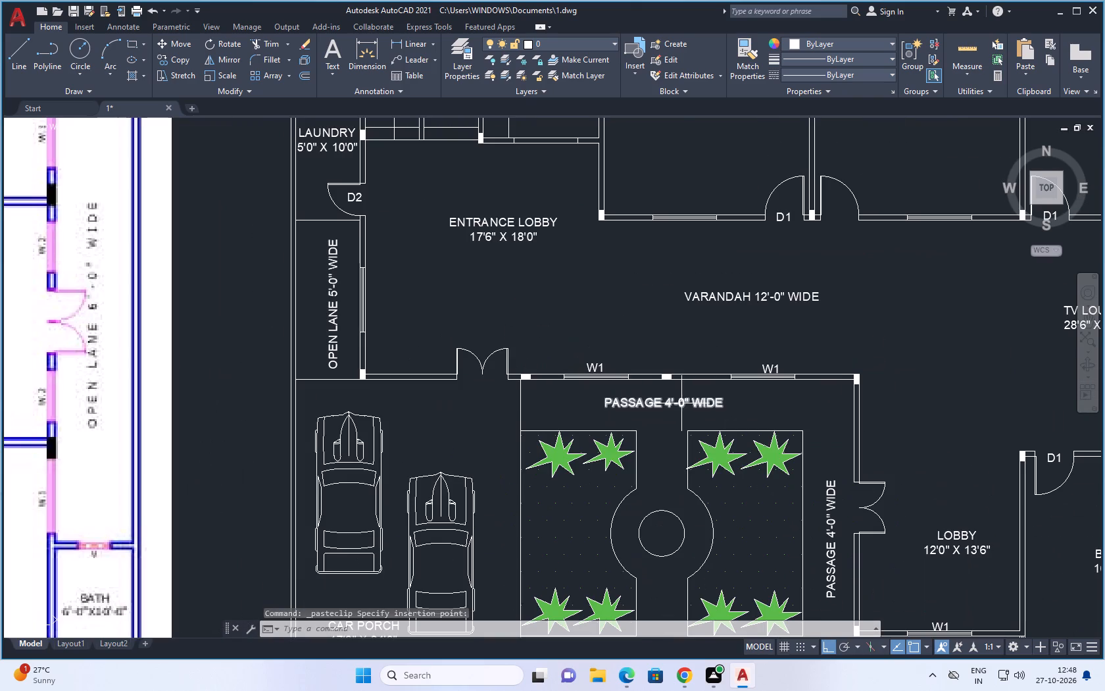
{"action": "scroll", "coordinate": [681, 403], "scroll_direction": "down", "scroll_amount": 2}
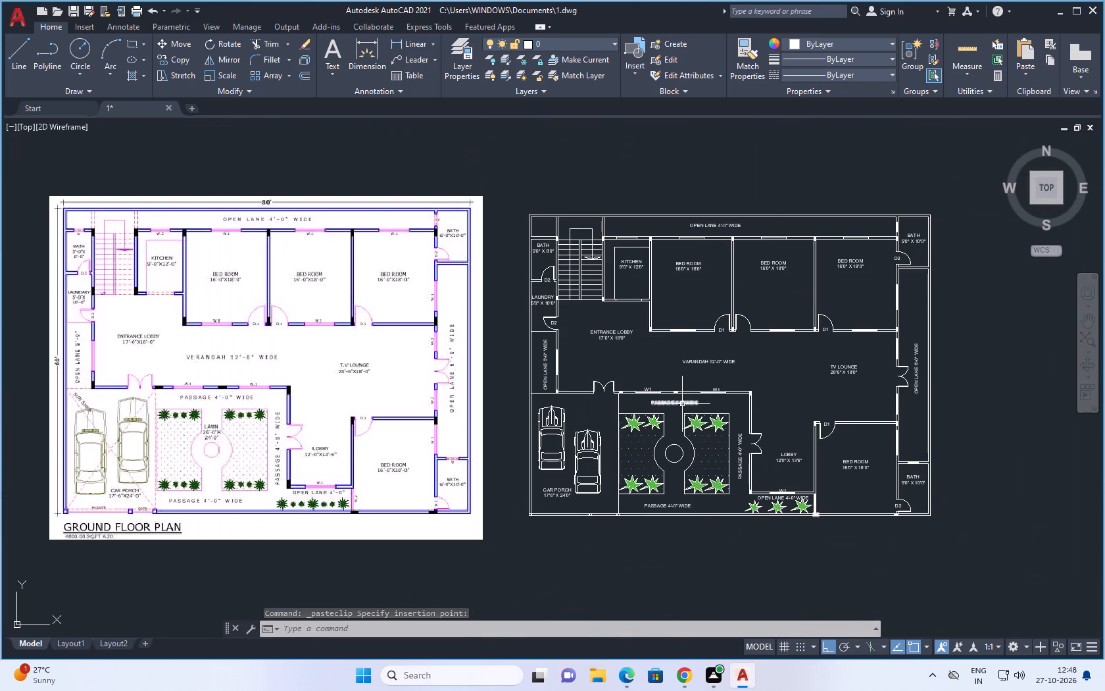
{"action": "left_click", "coordinate": [649, 388]}
{"action": "scroll", "coordinate": [649, 388], "scroll_direction": "up", "scroll_amount": 3}
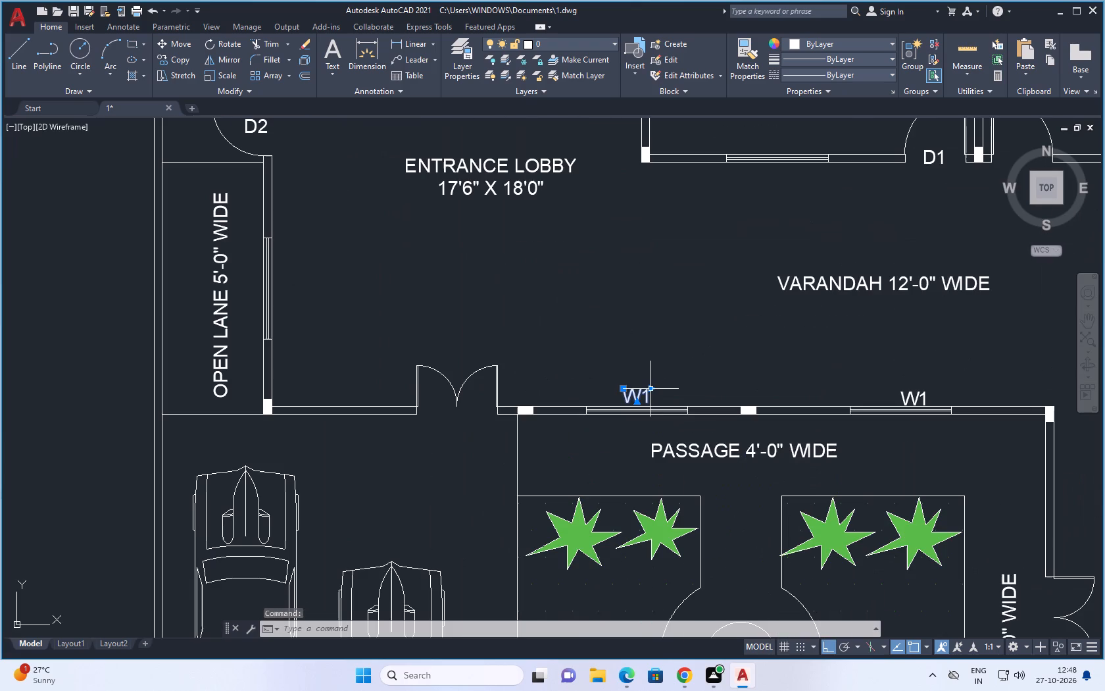
{"action": "key", "text": "ctrl+v"}
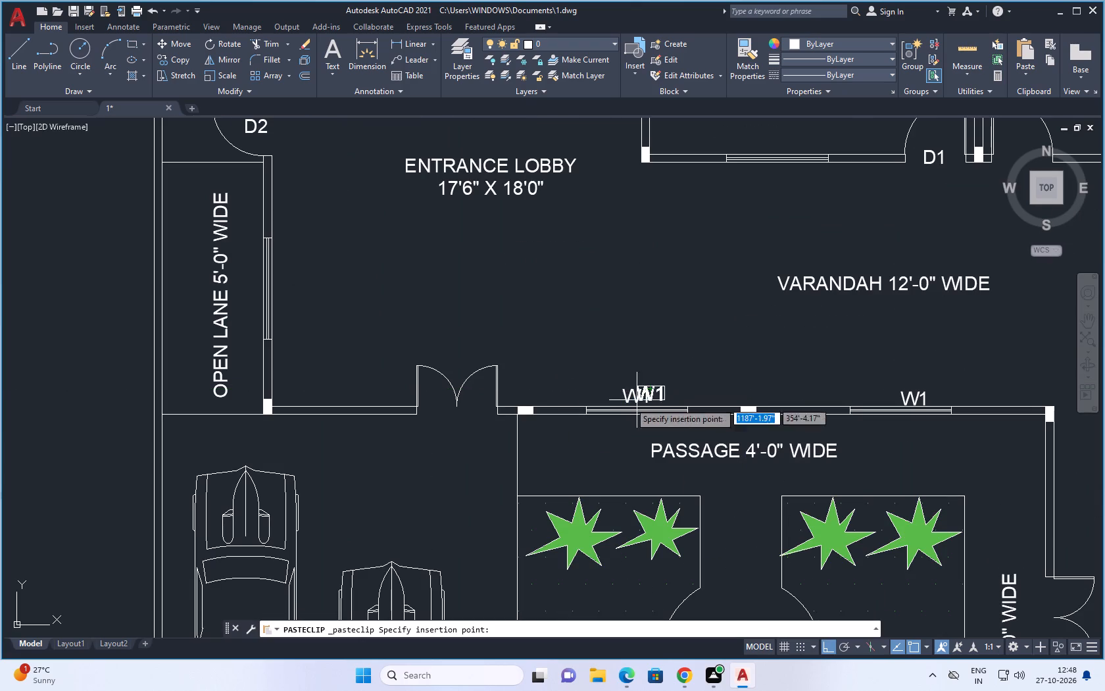
{"action": "left_click", "coordinate": [277, 306]}
Paste W1 tags just inside the north windows of the three upper bedrooms along the OPEN LANE 4'-0" WIDE.
{"action": "key", "text": "space"}
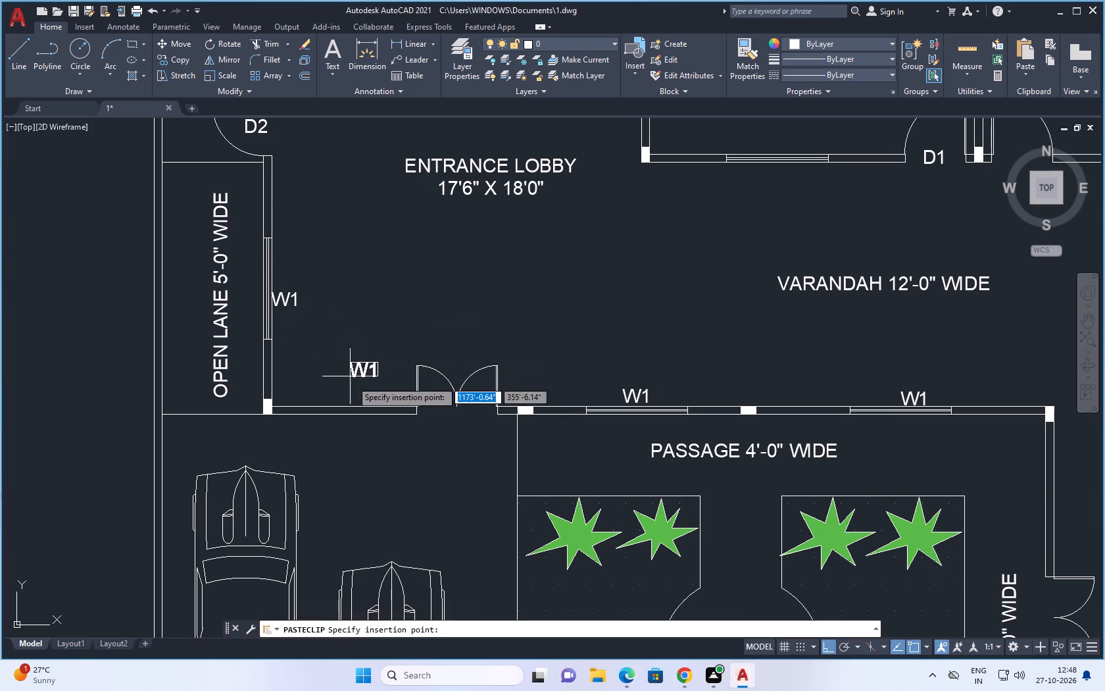
{"action": "scroll", "coordinate": [353, 384], "scroll_direction": "down", "scroll_amount": 5}
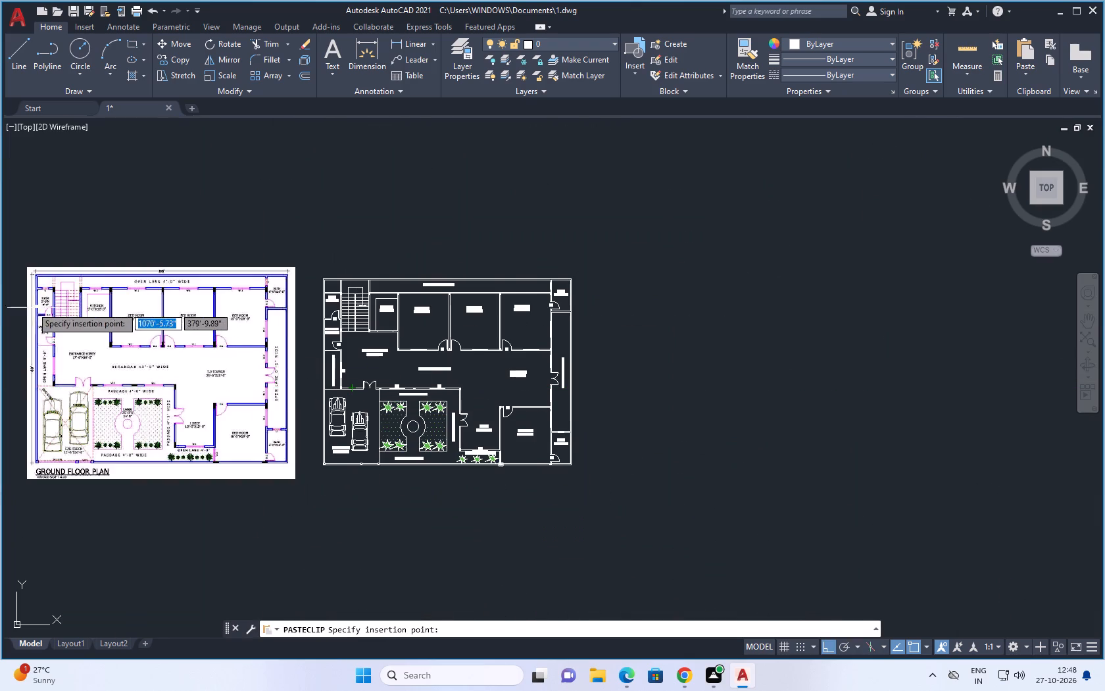
{"action": "scroll", "coordinate": [32, 289], "scroll_direction": "up", "scroll_amount": 1}
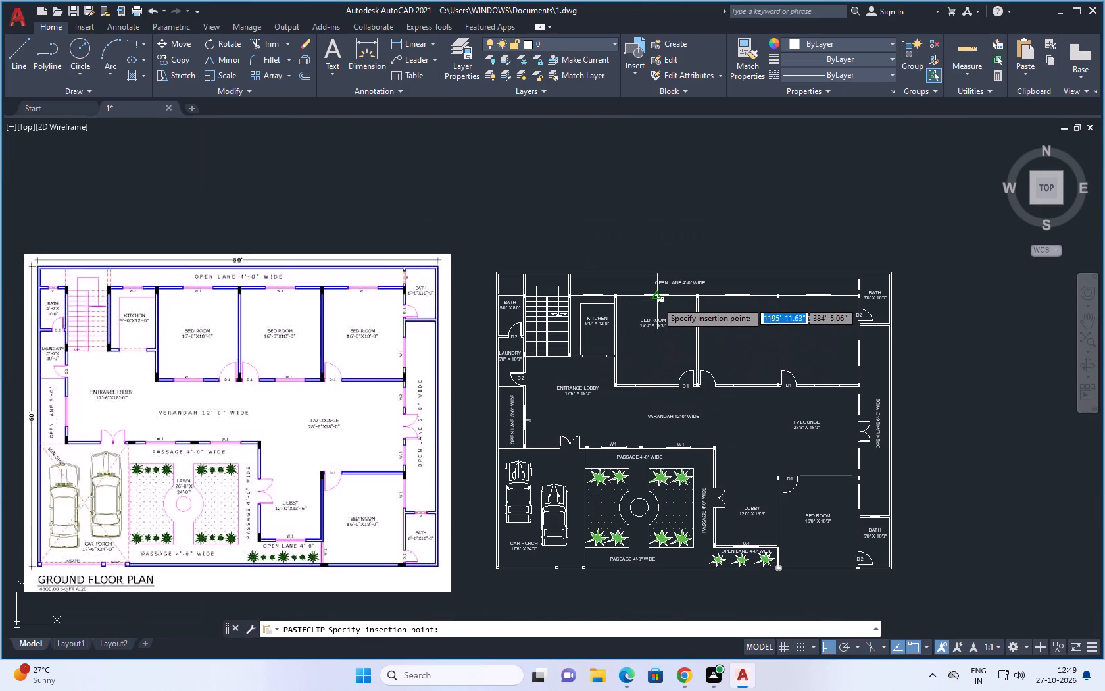
{"action": "scroll", "coordinate": [657, 297], "scroll_direction": "up", "scroll_amount": 4}
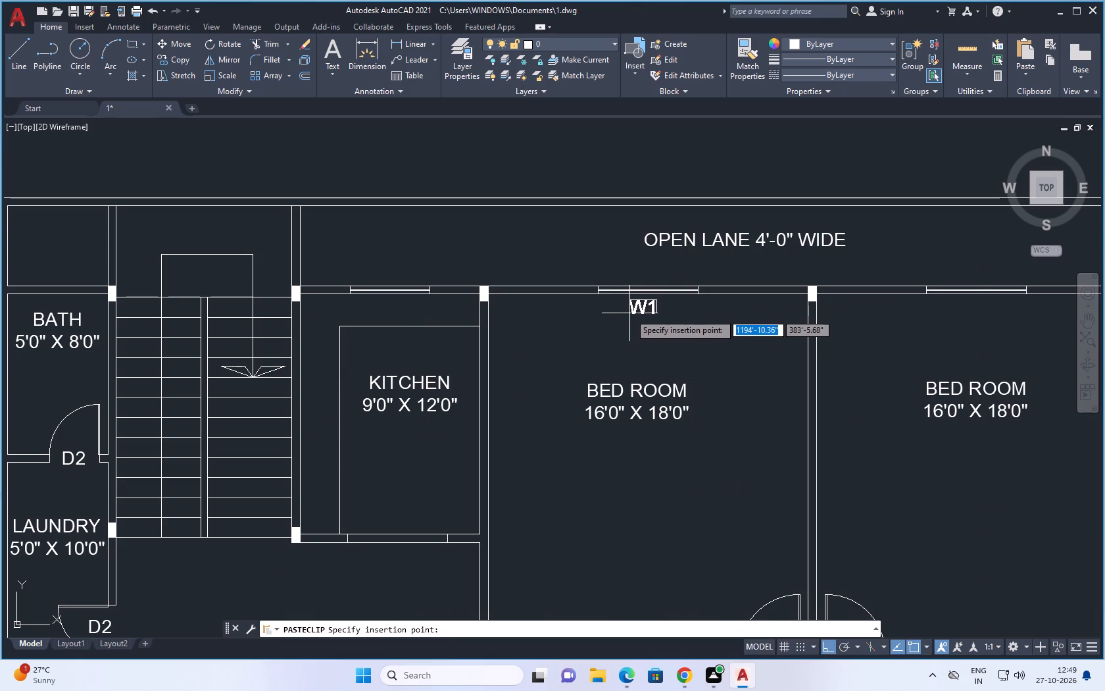
{"action": "left_click", "coordinate": [634, 310]}
{"action": "key", "text": "space"}
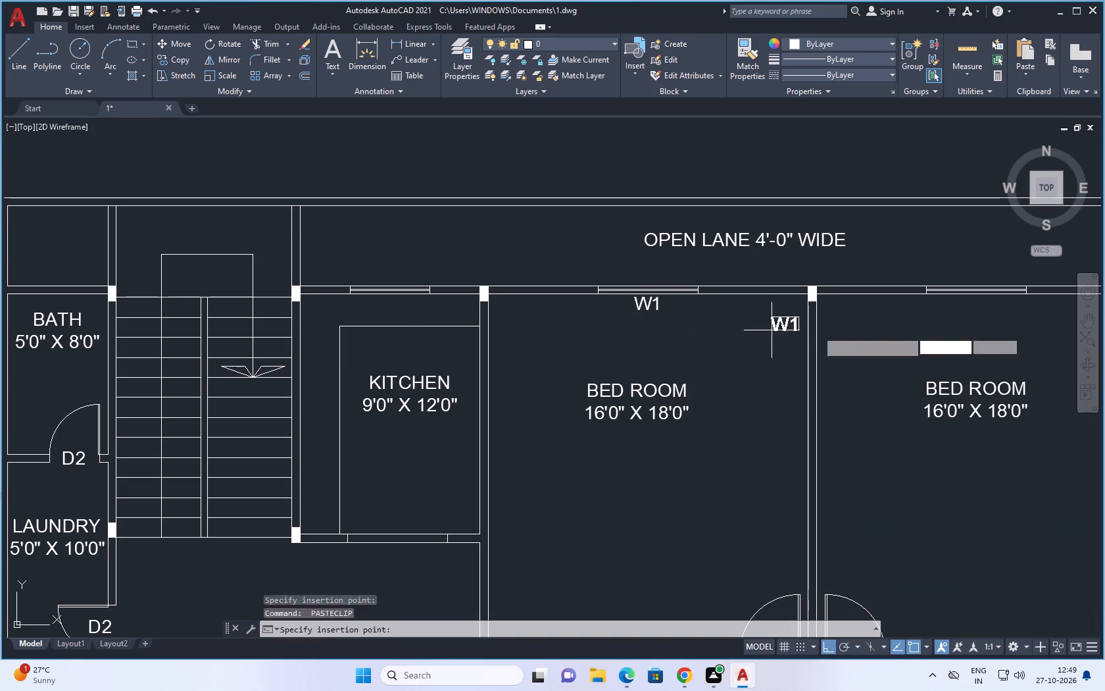
{"action": "left_click", "coordinate": [964, 309]}
{"action": "key", "text": "space"}
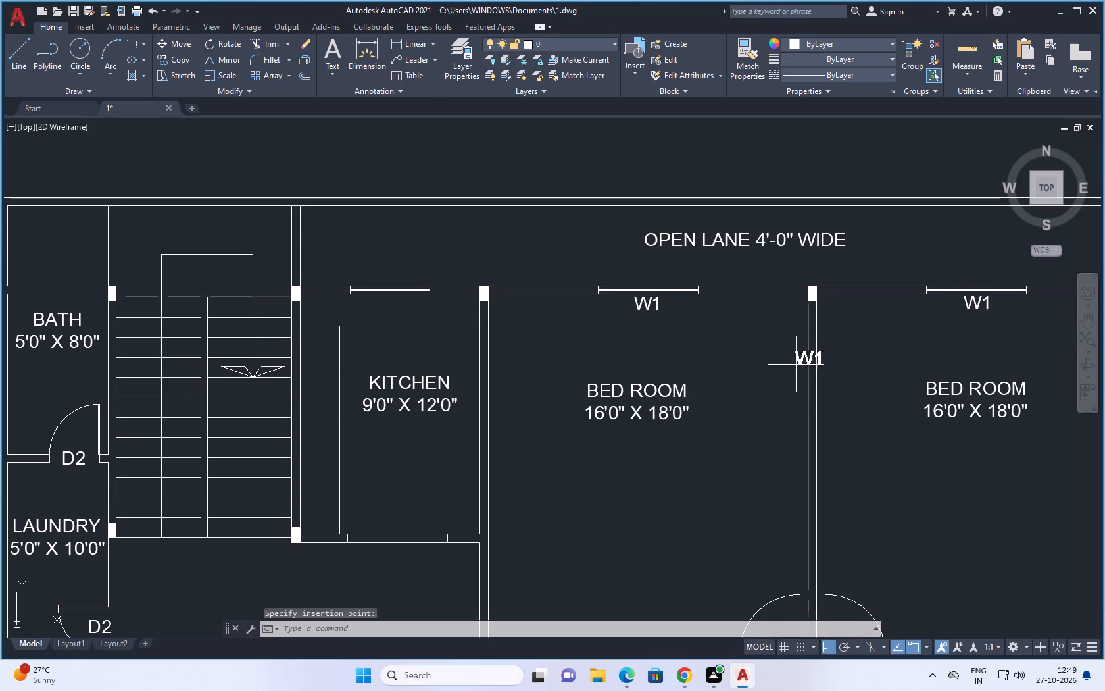
{"action": "scroll", "coordinate": [652, 373], "scroll_direction": "down", "scroll_amount": 2}
{"action": "scroll", "coordinate": [908, 349], "scroll_direction": "up", "scroll_amount": 2}
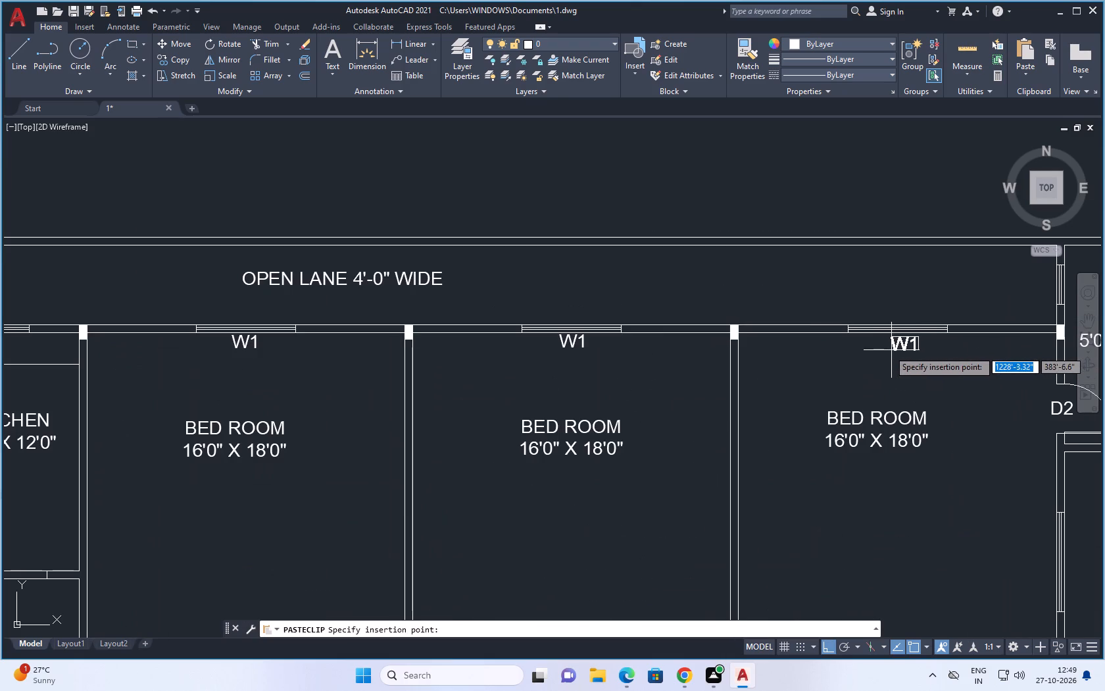
{"action": "left_click", "coordinate": [887, 347]}
Paste a W1 tag at the east window of the bedroom beside the lobby.
{"action": "scroll", "coordinate": [783, 373], "scroll_direction": "down", "scroll_amount": 3}
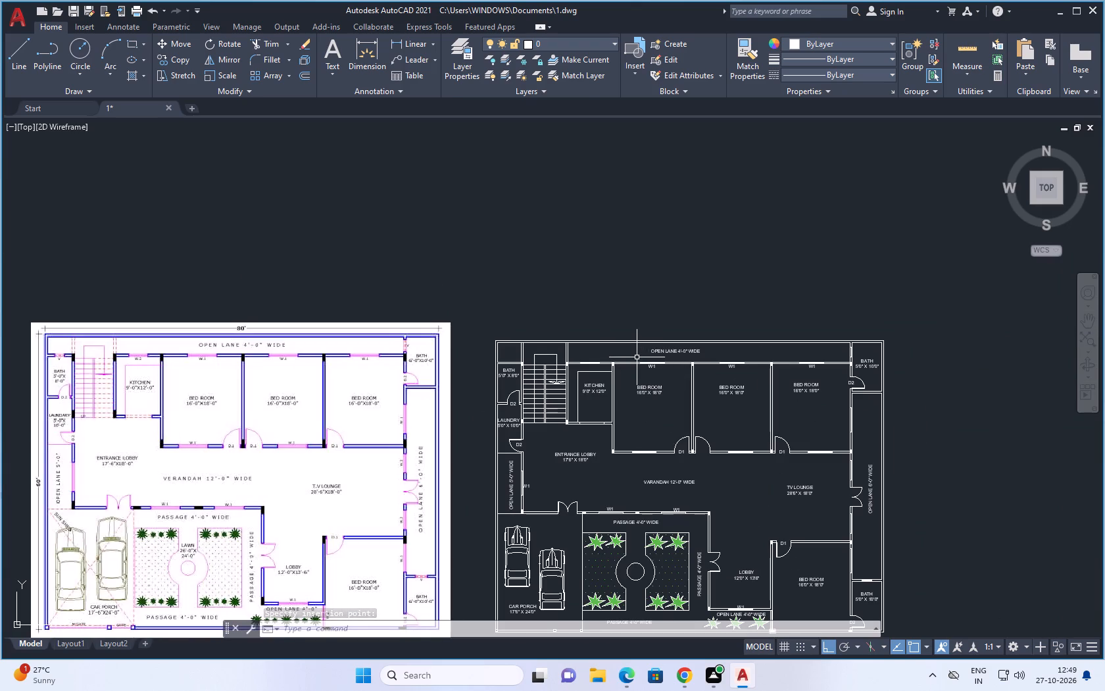
{"action": "scroll", "coordinate": [611, 376], "scroll_direction": "down", "scroll_amount": 2}
{"action": "key", "text": "space"}
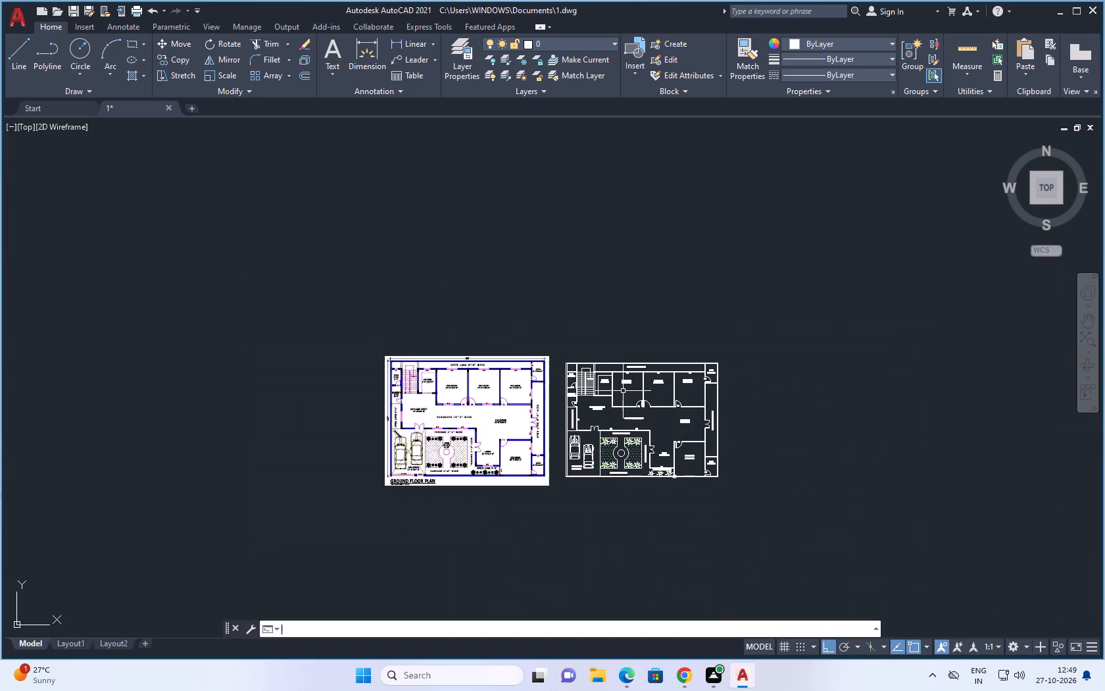
{"action": "scroll", "coordinate": [728, 451], "scroll_direction": "up", "scroll_amount": 3}
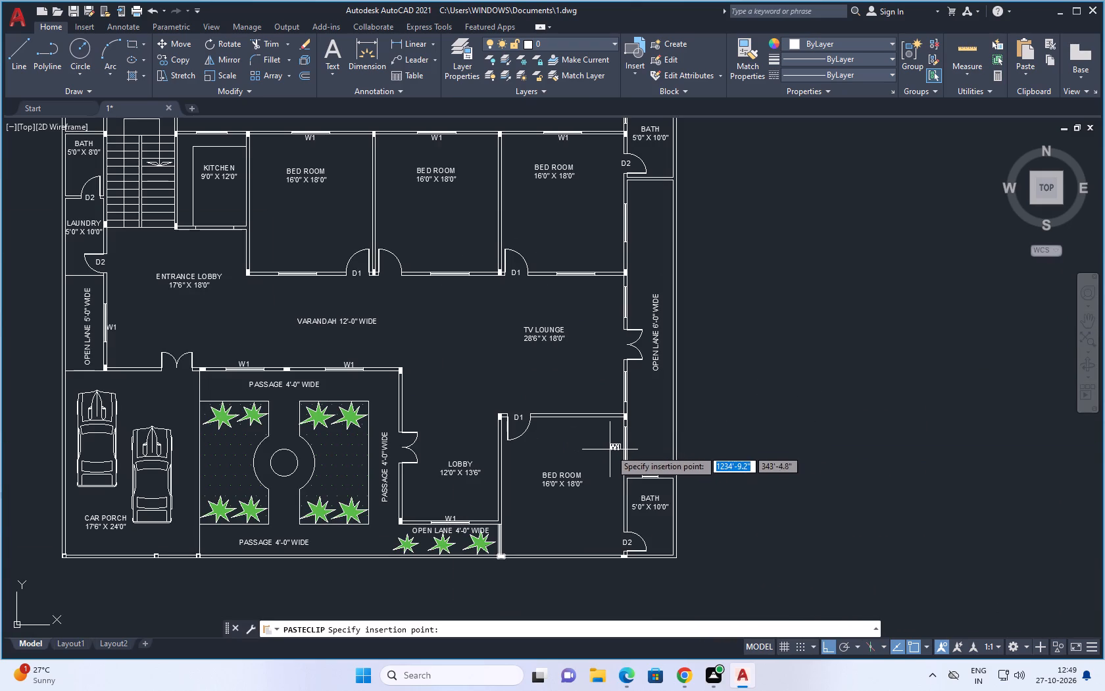
{"action": "left_click", "coordinate": [610, 449]}
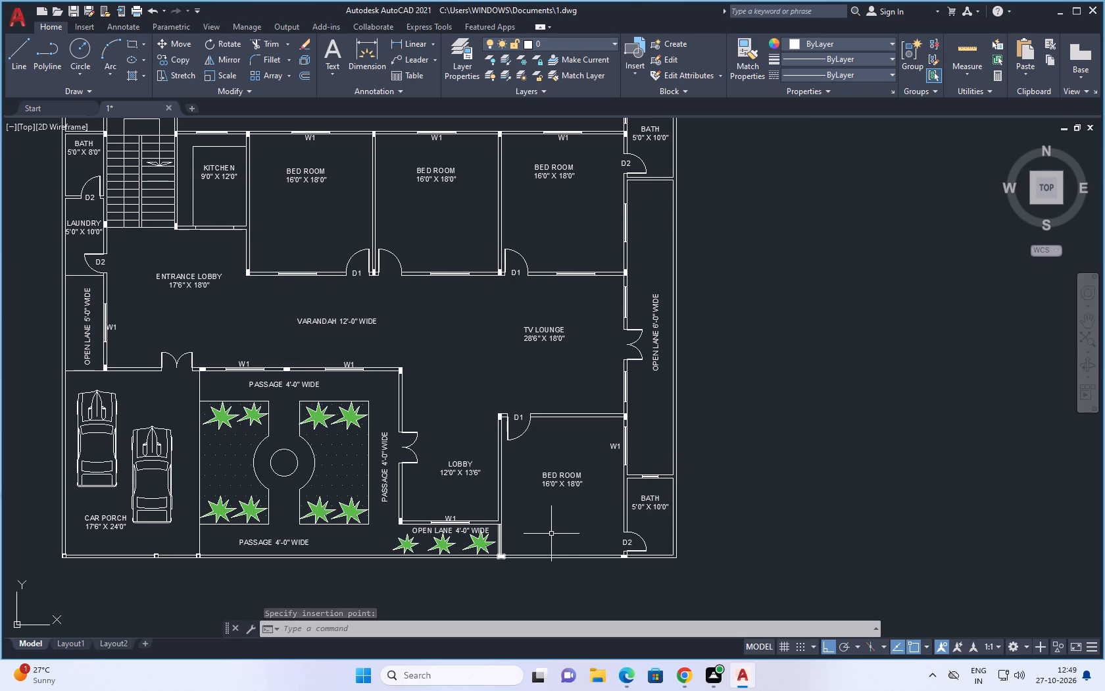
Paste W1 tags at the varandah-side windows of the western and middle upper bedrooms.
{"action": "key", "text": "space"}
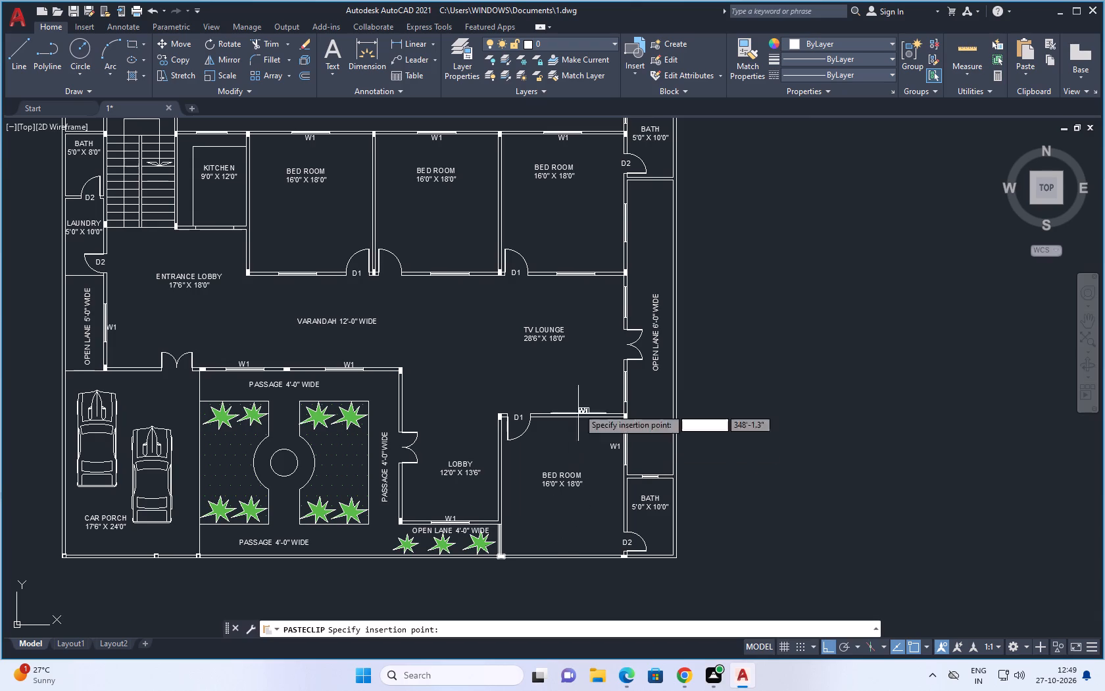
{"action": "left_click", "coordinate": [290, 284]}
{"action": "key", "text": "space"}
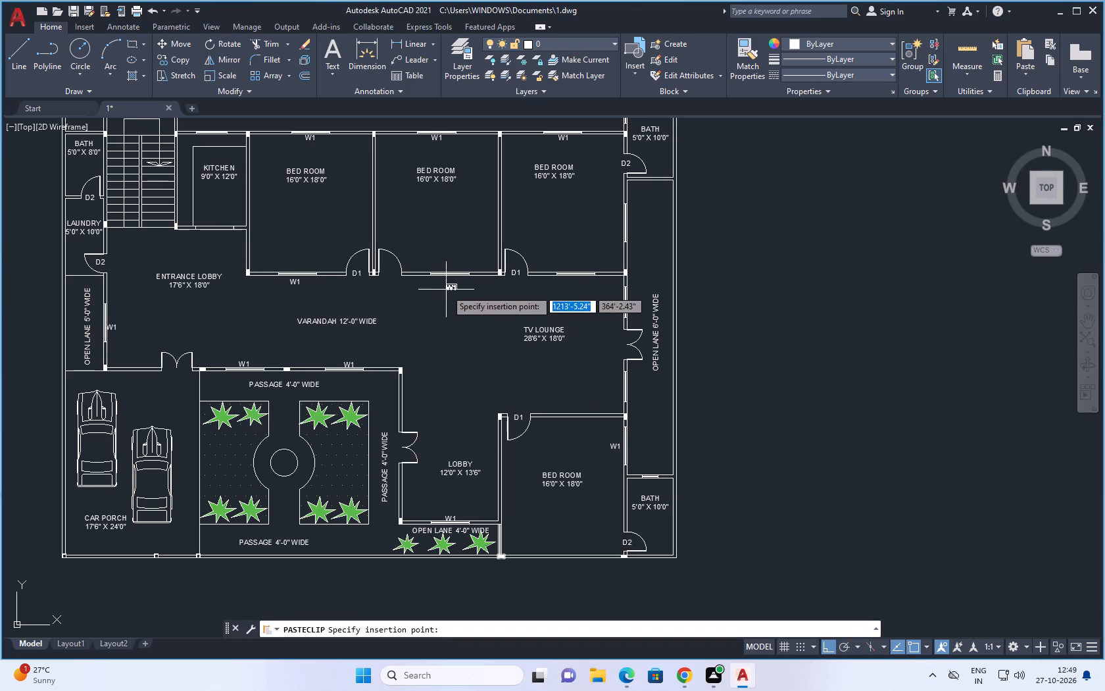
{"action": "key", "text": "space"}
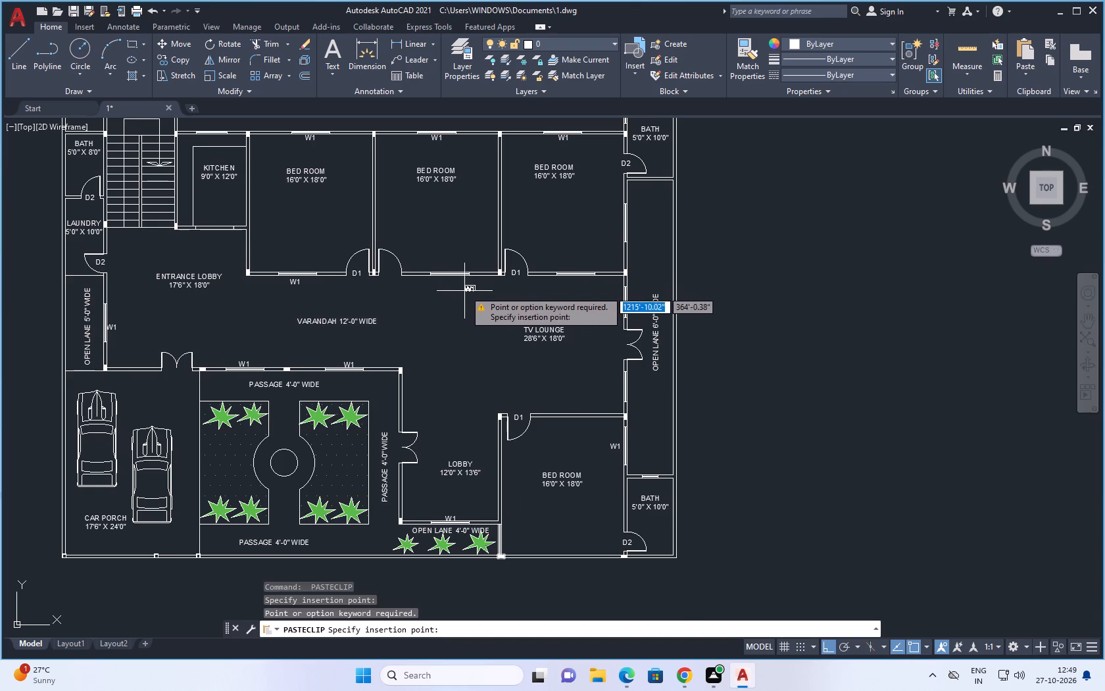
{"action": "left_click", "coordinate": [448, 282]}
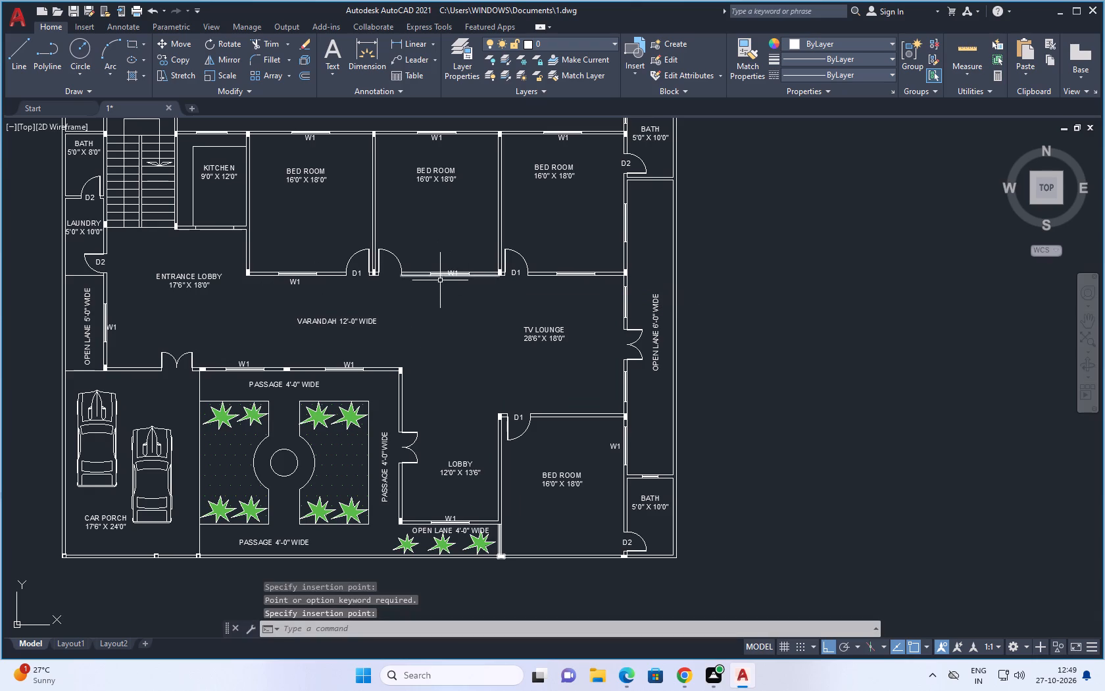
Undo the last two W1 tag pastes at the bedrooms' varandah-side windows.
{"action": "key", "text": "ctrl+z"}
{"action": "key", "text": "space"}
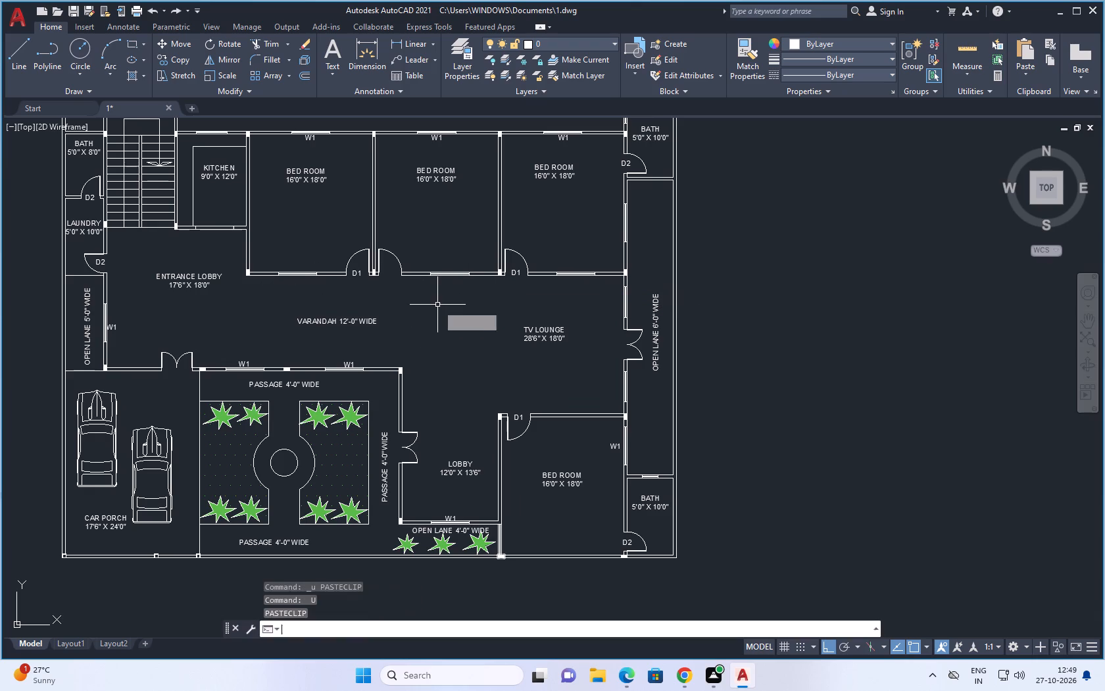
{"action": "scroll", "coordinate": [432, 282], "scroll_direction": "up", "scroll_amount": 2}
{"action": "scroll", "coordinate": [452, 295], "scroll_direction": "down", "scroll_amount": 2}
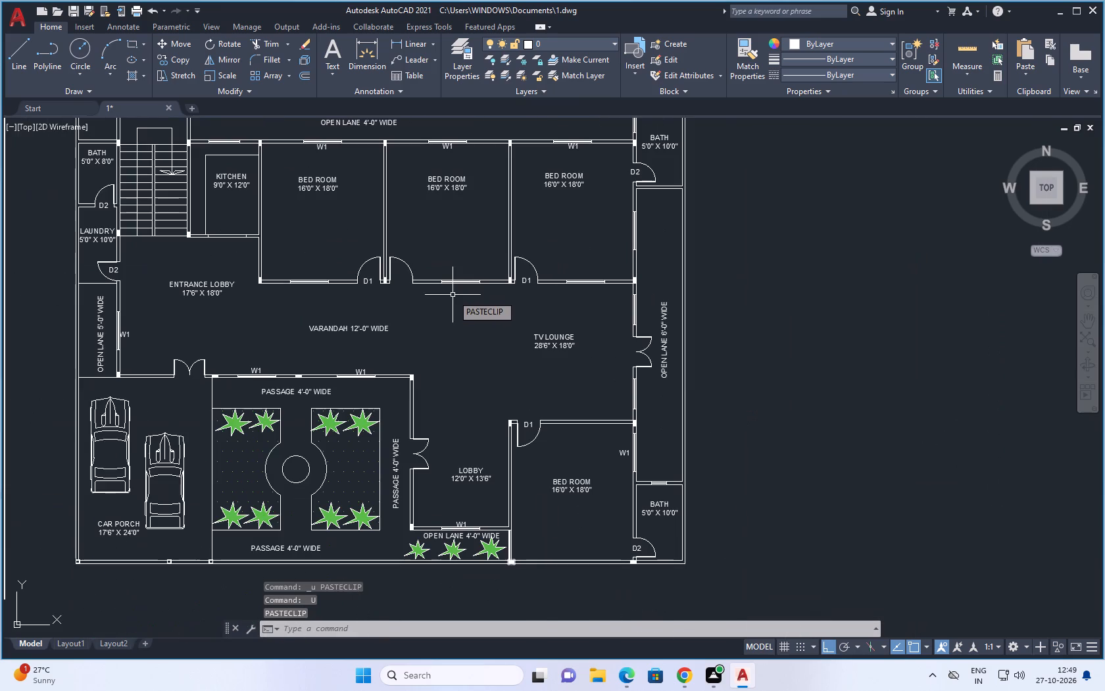
Paste W1 tags on the varandah side of the south windows of all three upper bedrooms.
{"action": "key", "text": "Escape"}
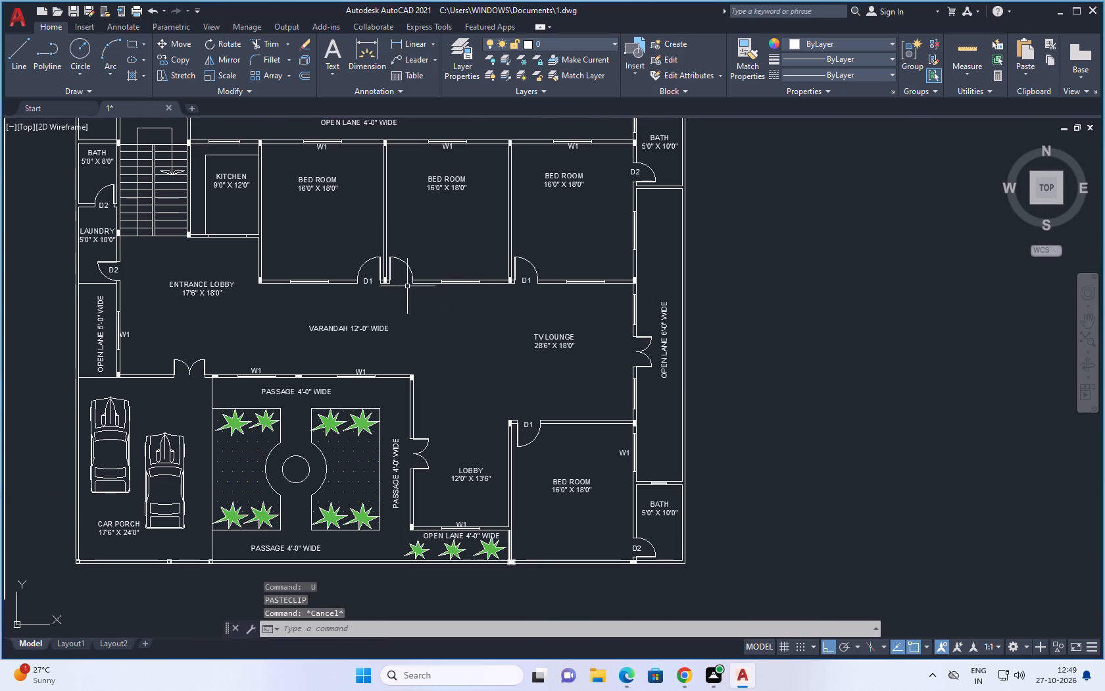
{"action": "key", "text": "ctrl+v"}
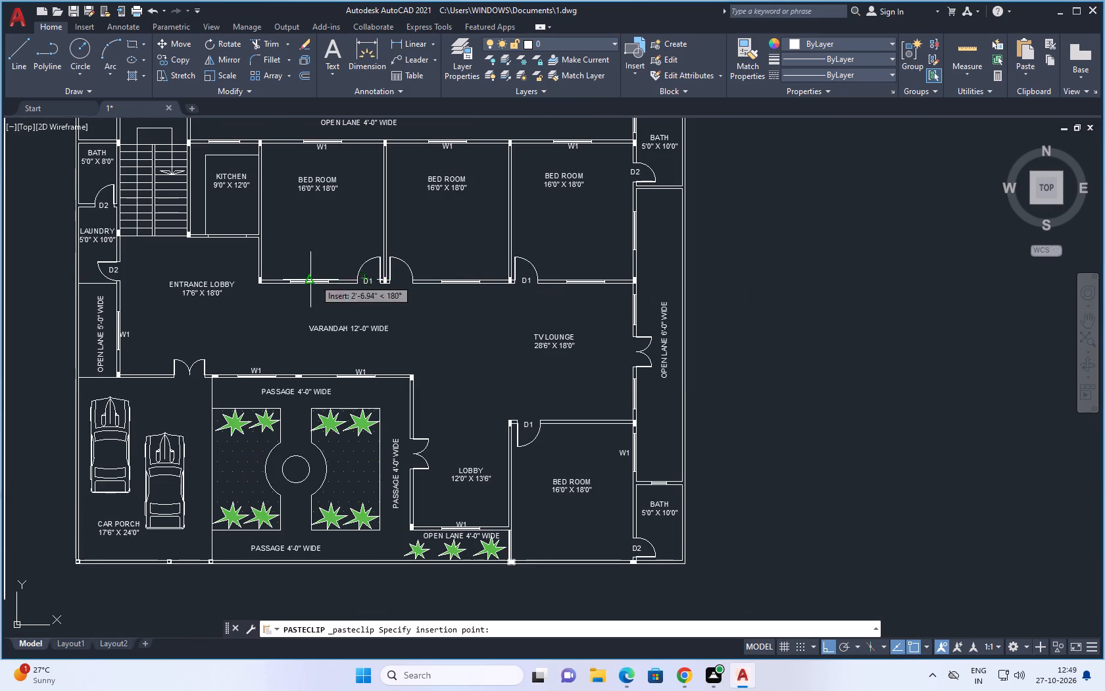
{"action": "scroll", "coordinate": [301, 288], "scroll_direction": "up", "scroll_amount": 3}
{"action": "left_click", "coordinate": [300, 297]}
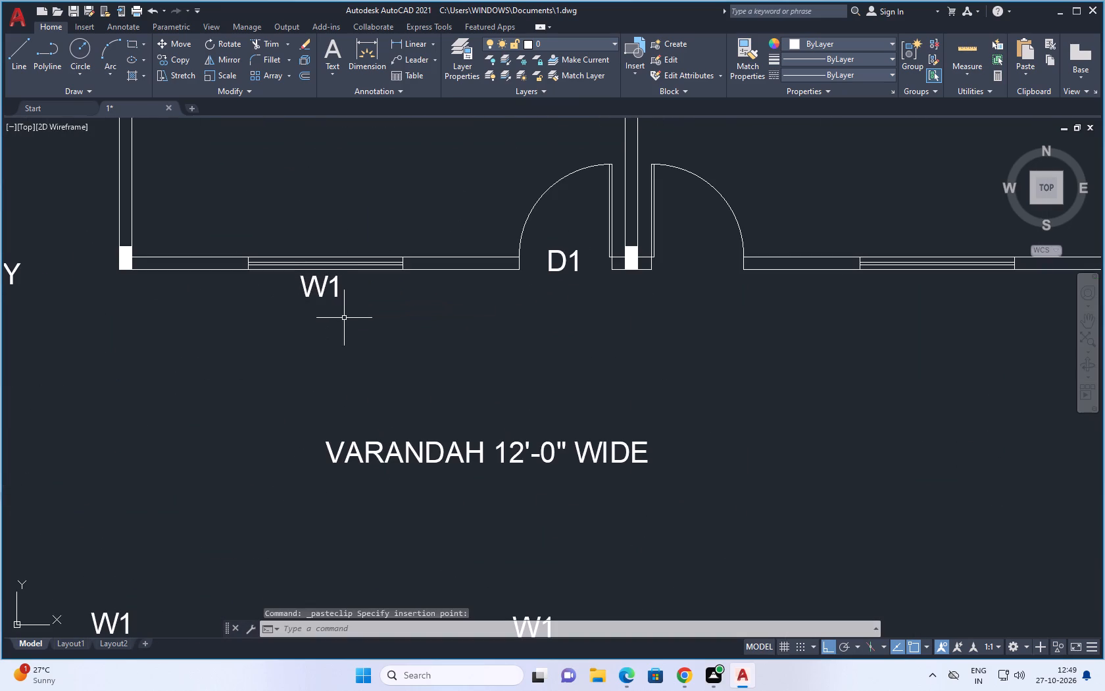
{"action": "key", "text": "space"}
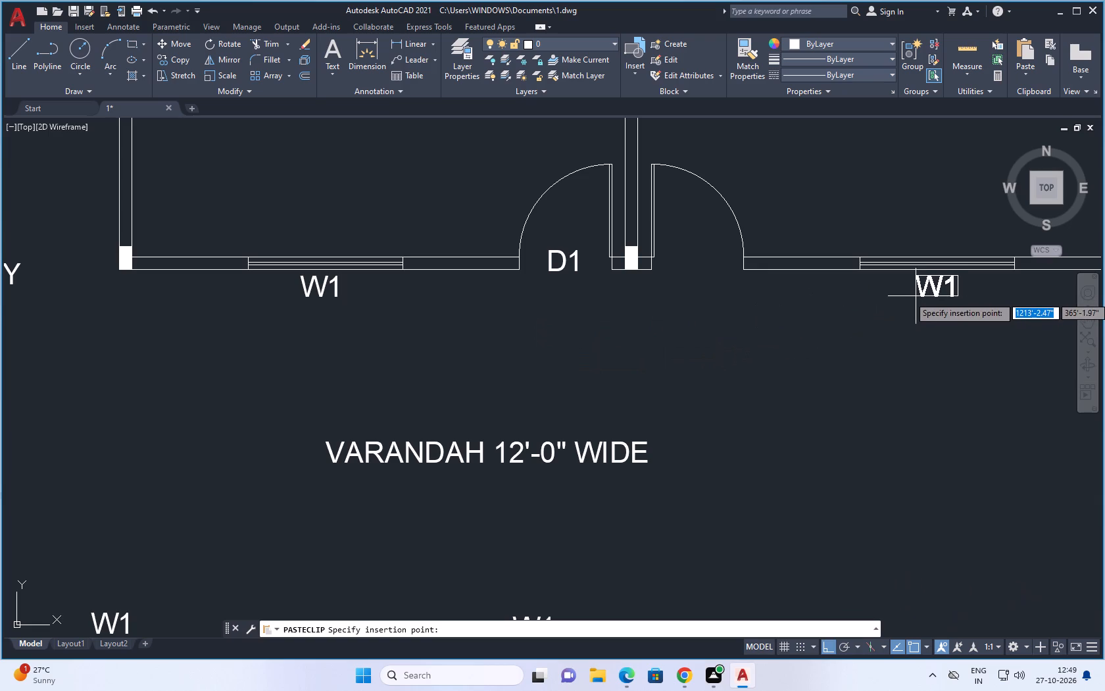
{"action": "left_click", "coordinate": [916, 296]}
{"action": "key", "text": "space"}
{"action": "scroll", "coordinate": [735, 367], "scroll_direction": "down", "scroll_amount": 3}
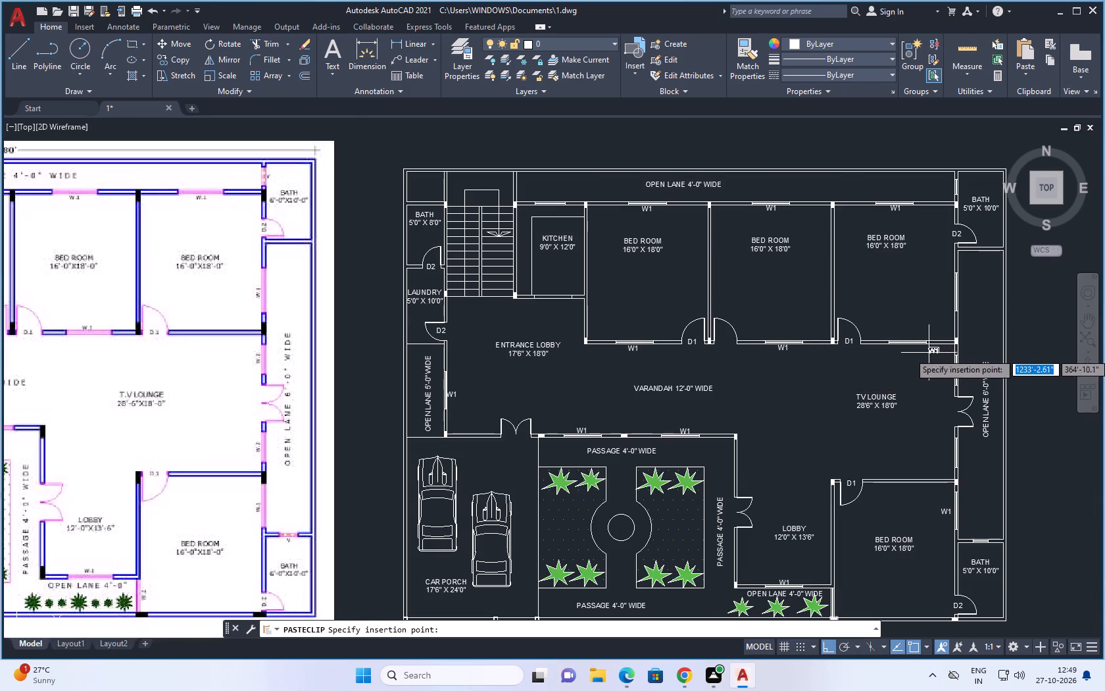
{"action": "scroll", "coordinate": [923, 350], "scroll_direction": "up", "scroll_amount": 4}
{"action": "left_click", "coordinate": [785, 349]}
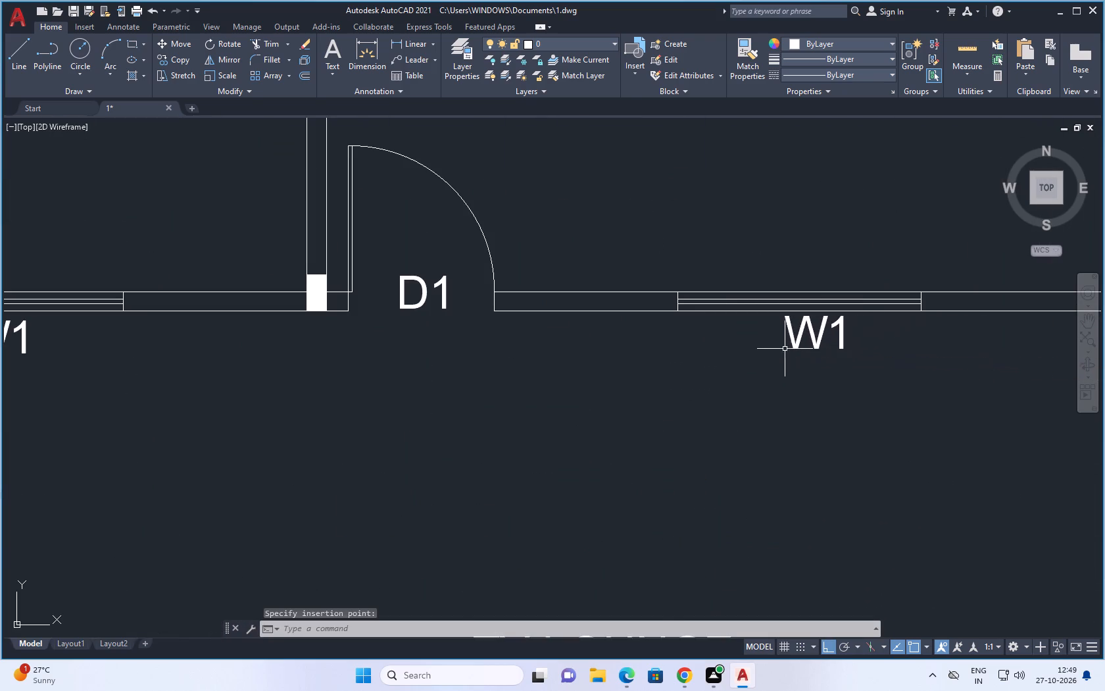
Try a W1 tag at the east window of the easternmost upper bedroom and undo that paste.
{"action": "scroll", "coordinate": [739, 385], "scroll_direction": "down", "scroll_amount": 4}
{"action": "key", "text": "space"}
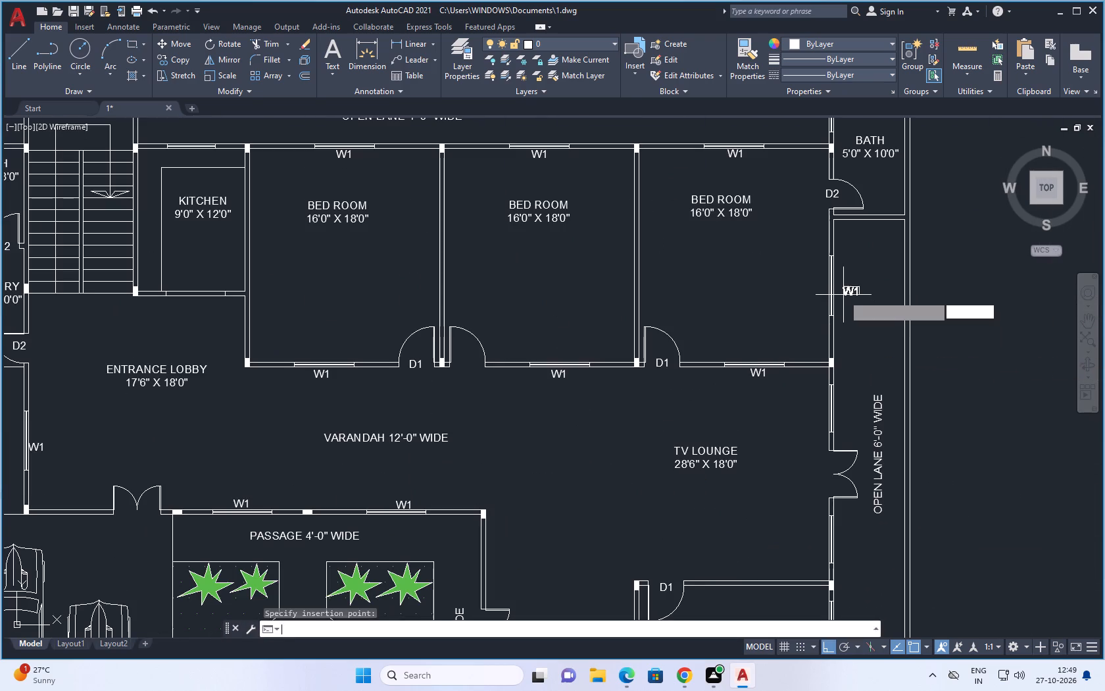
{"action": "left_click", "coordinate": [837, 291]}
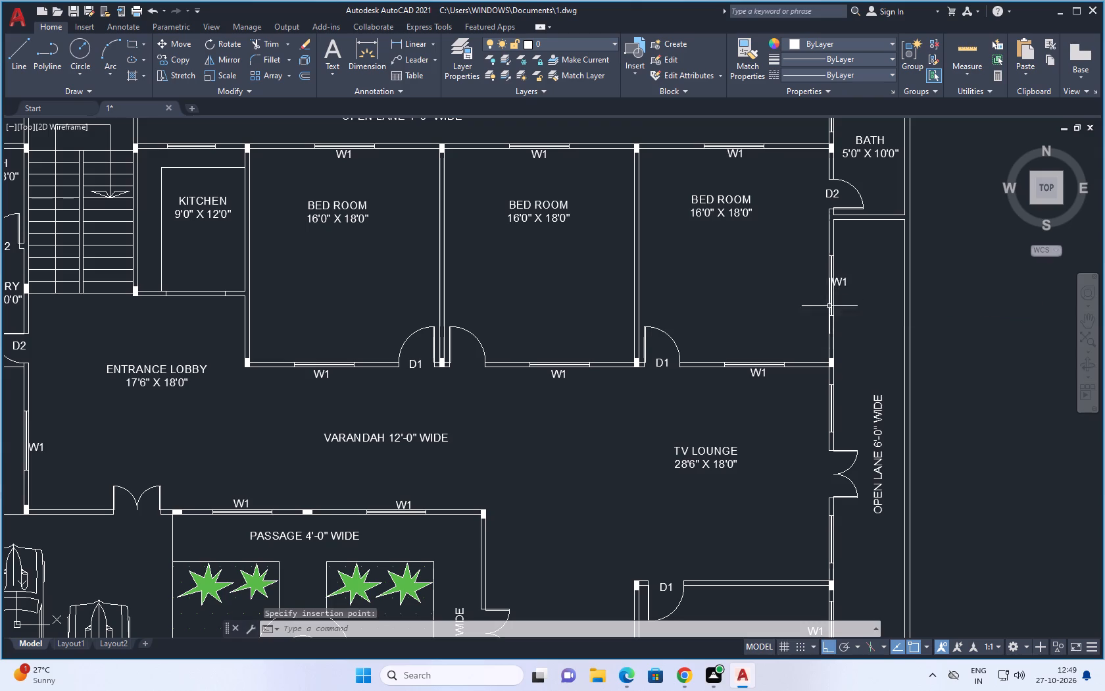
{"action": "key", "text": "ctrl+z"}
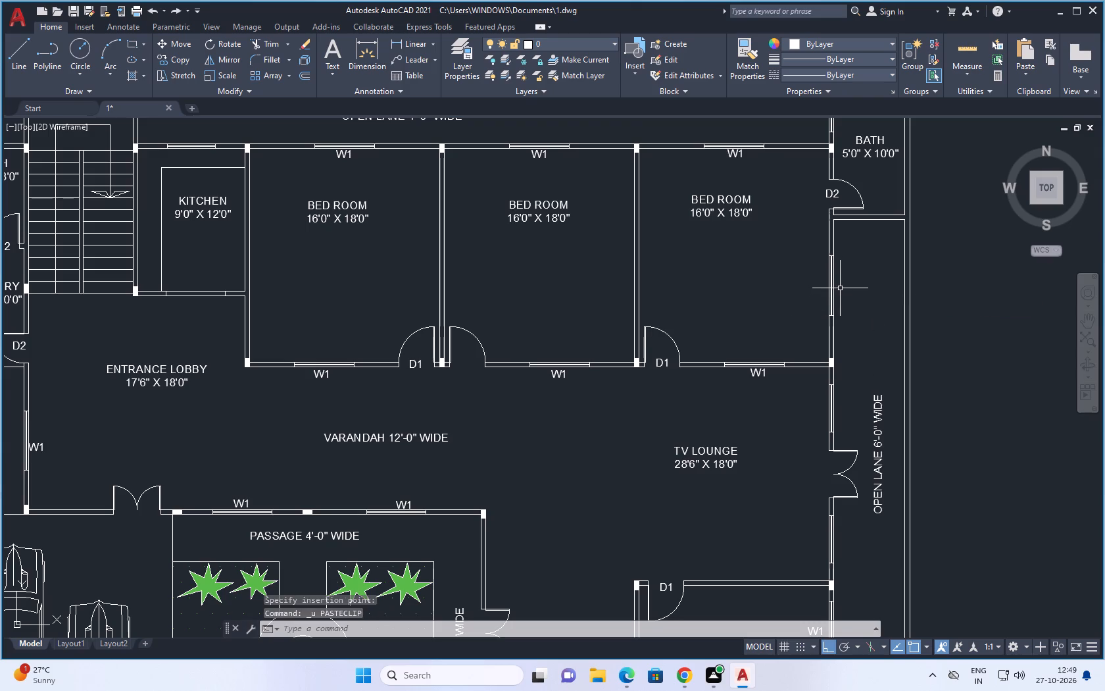
Paste a W1 tag just outside the east window of the easternmost upper bedroom, on the open lane side.
{"action": "key", "text": "ctrl+v"}
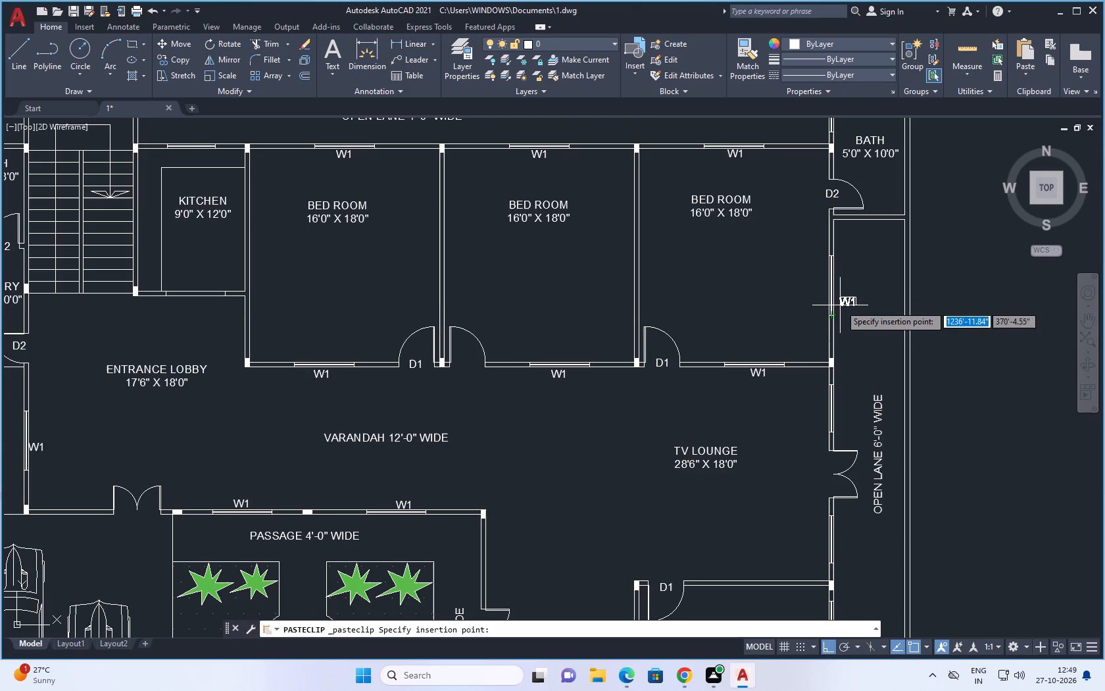
{"action": "left_click", "coordinate": [837, 291]}
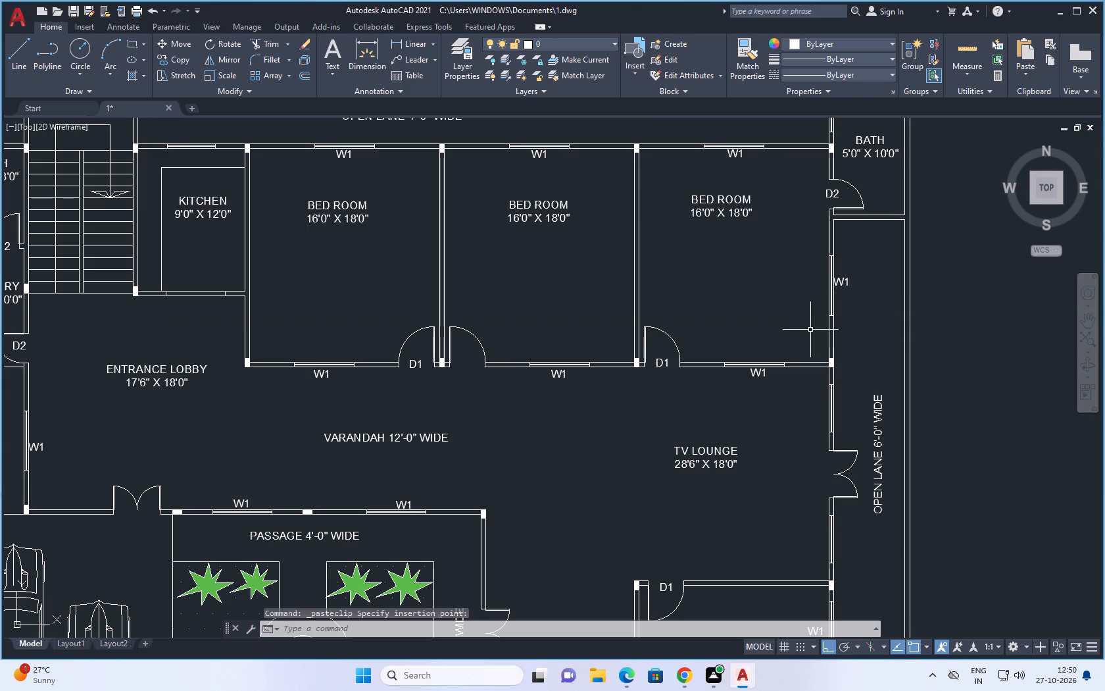
Paste a tag outside the TV lounge's east window south of the double door and change its text to W2.
{"action": "scroll", "coordinate": [822, 286], "scroll_direction": "down", "scroll_amount": 3}
{"action": "key", "text": "space"}
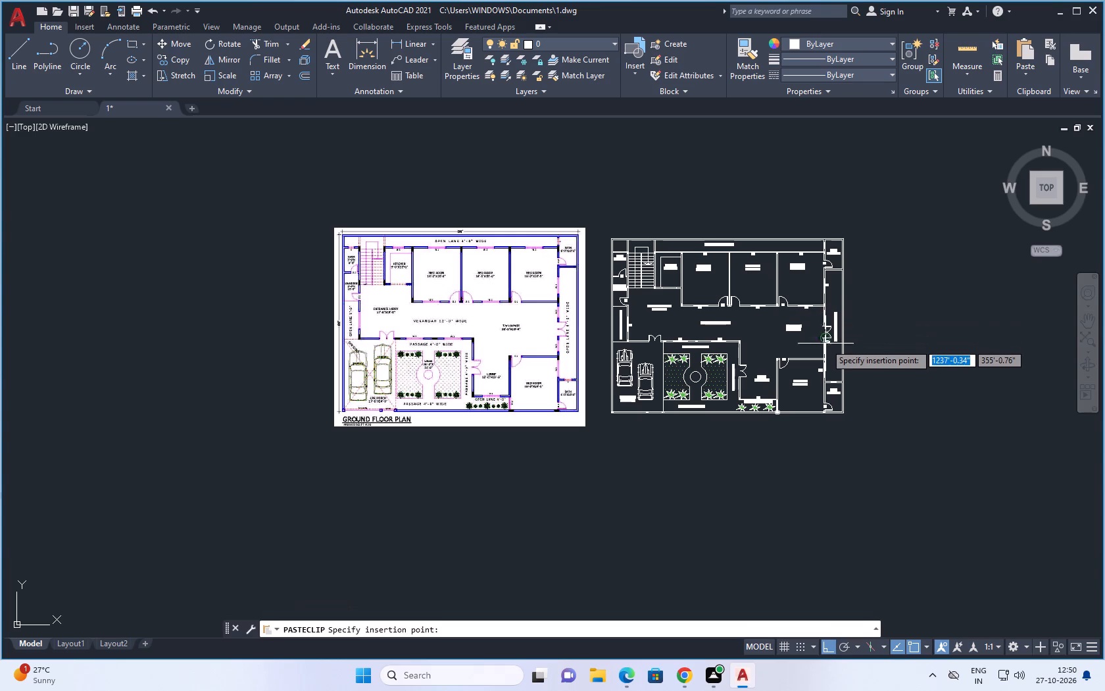
{"action": "scroll", "coordinate": [826, 349], "scroll_direction": "up", "scroll_amount": 3}
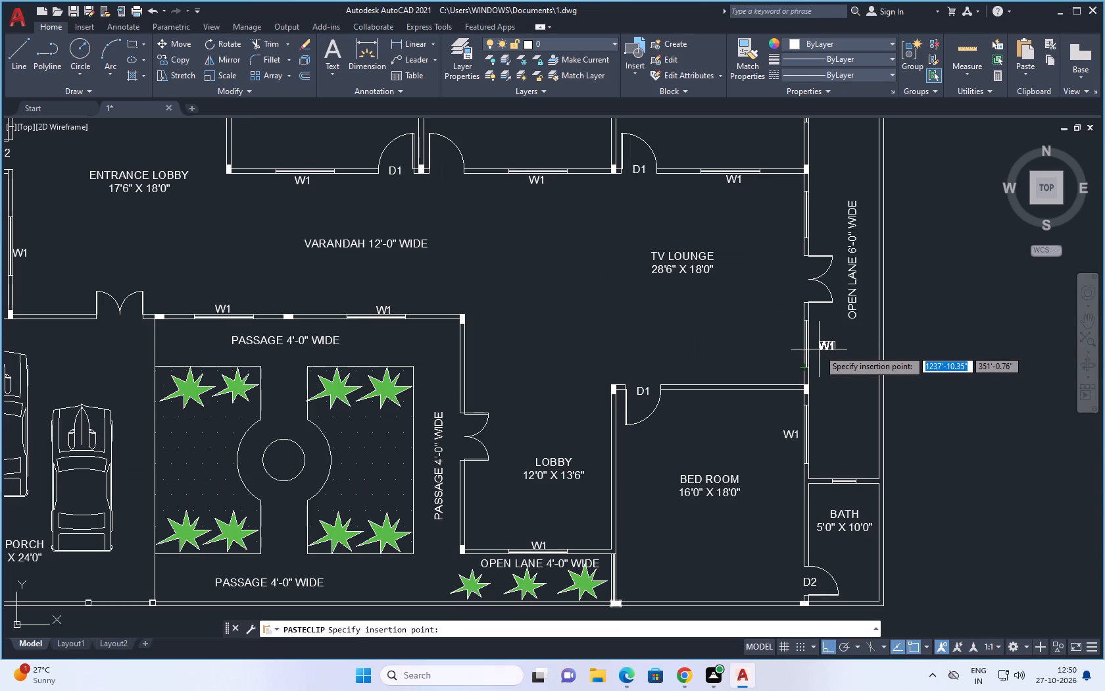
{"action": "scroll", "coordinate": [811, 348], "scroll_direction": "up", "scroll_amount": 3}
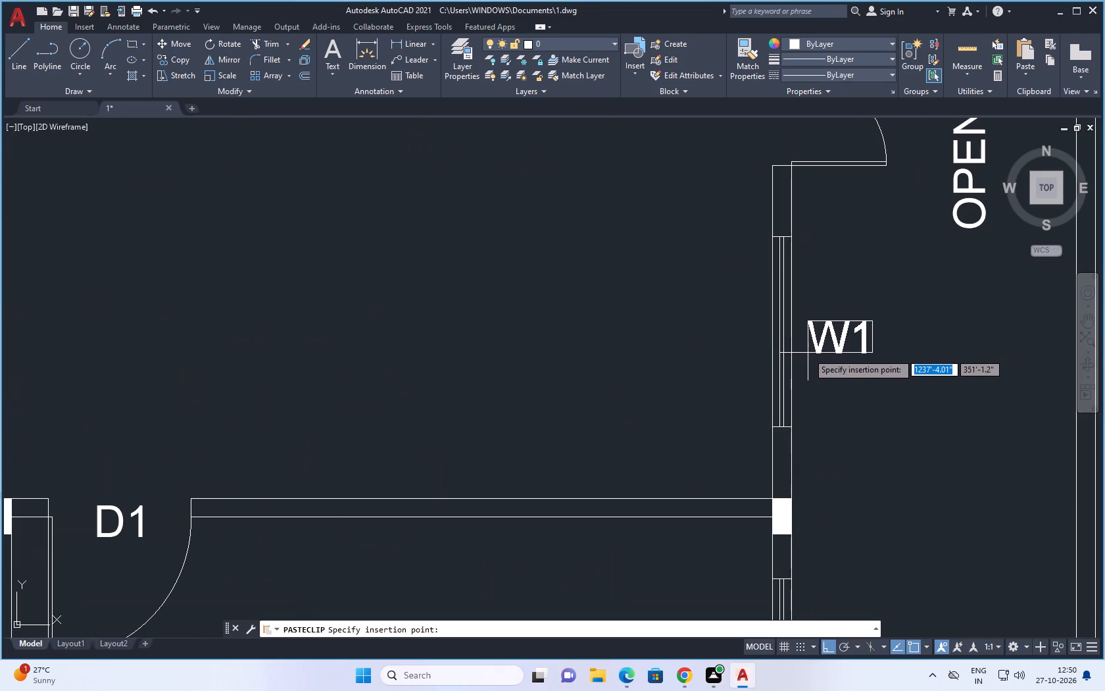
{"action": "left_click", "coordinate": [800, 357]}
{"action": "double_click", "coordinate": [815, 349]}
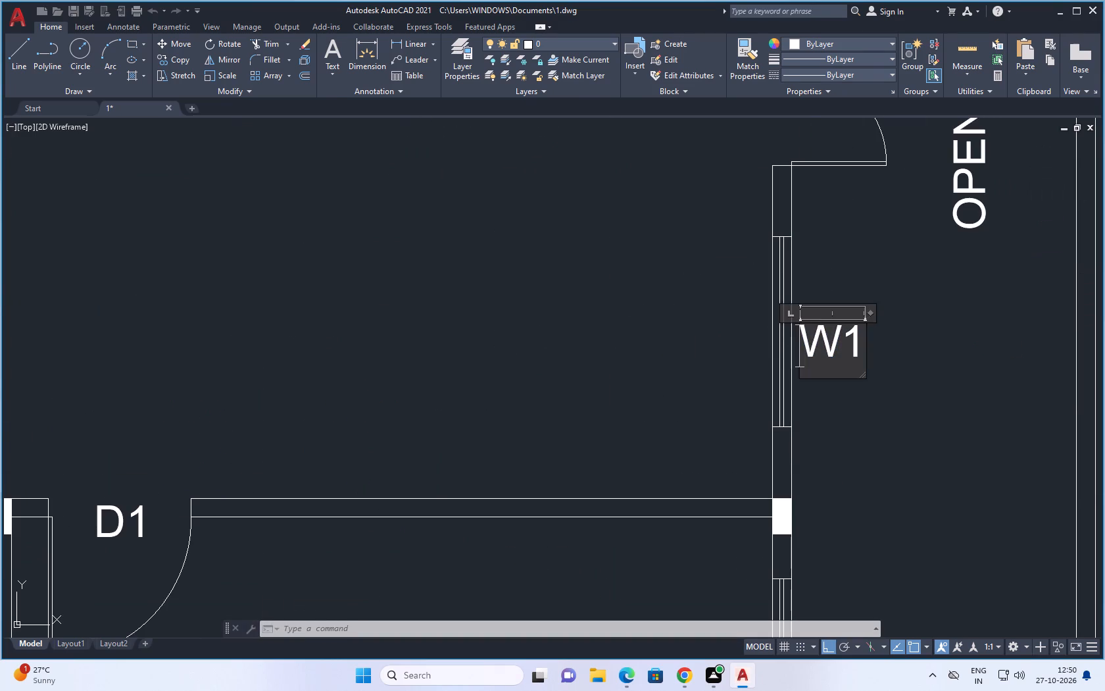
{"action": "left_click", "coordinate": [860, 340]}
{"action": "key", "text": "BackSpace"}
{"action": "key", "text": "2"}
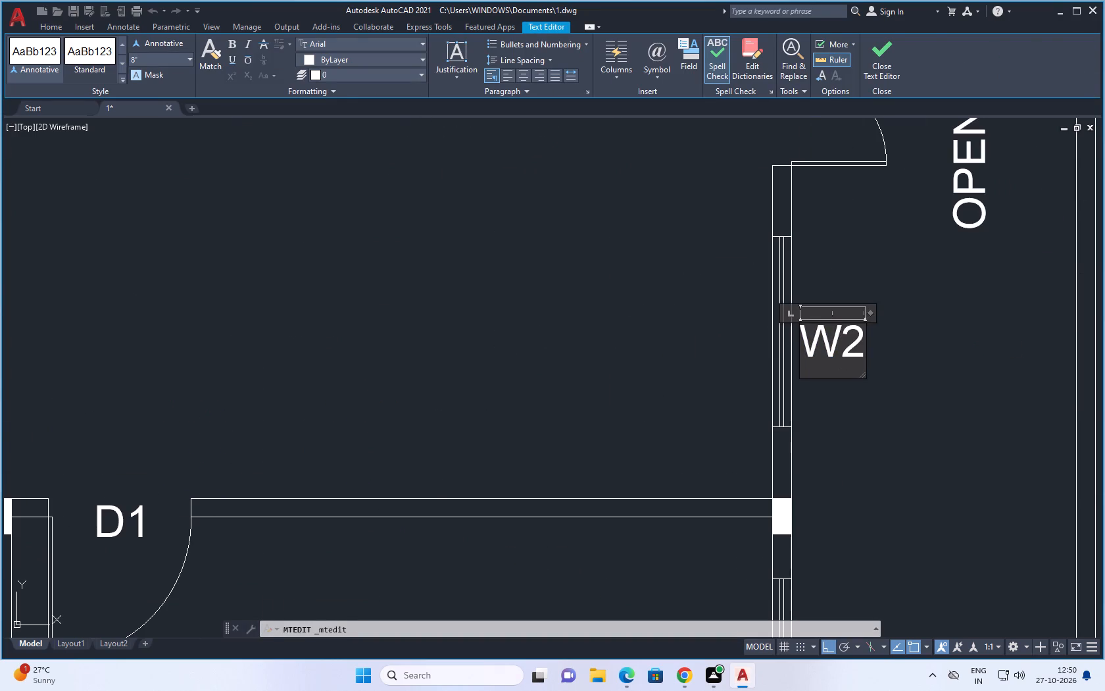
{"action": "left_click", "coordinate": [835, 450]}
Copy the W2 tag to the TV lounge's east window north of the double door.
{"action": "left_click", "coordinate": [832, 355]}
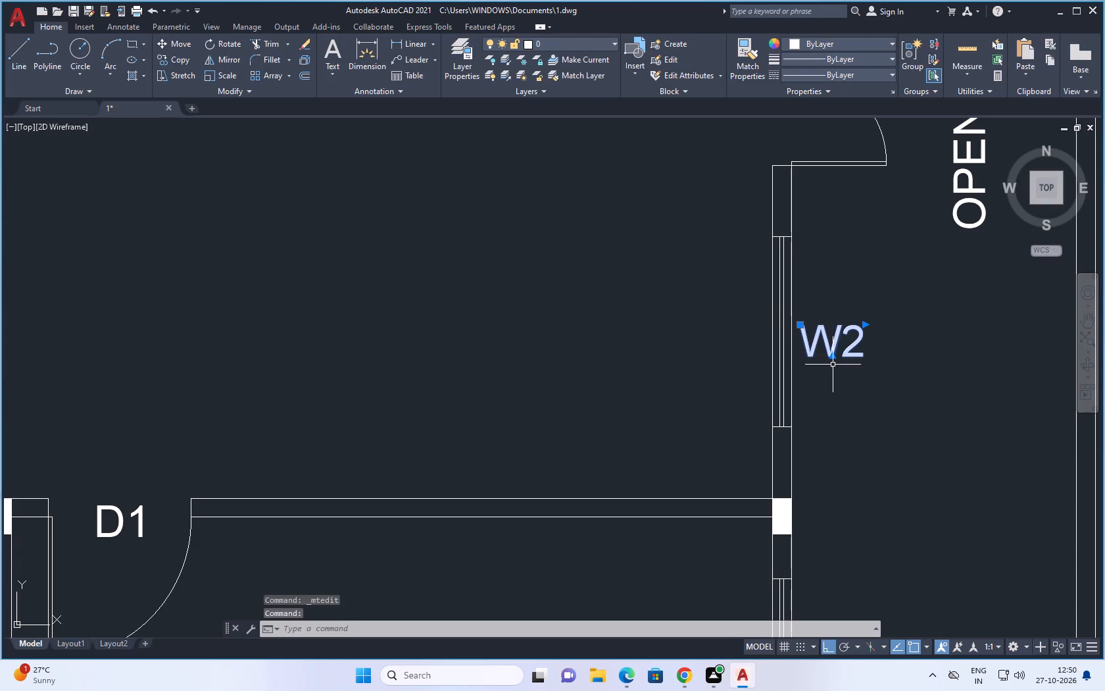
{"action": "key", "text": "ctrl+c"}
{"action": "key", "text": "ctrl+v"}
{"action": "scroll", "coordinate": [801, 539], "scroll_direction": "down", "scroll_amount": 3}
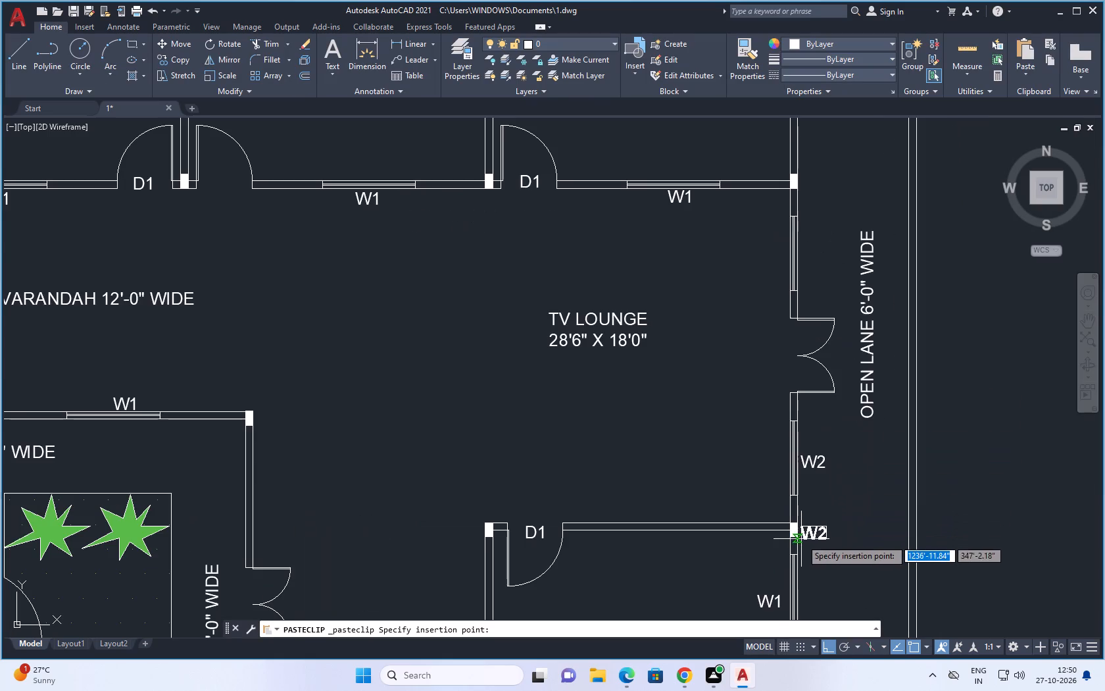
{"action": "scroll", "coordinate": [798, 261], "scroll_direction": "up", "scroll_amount": 2}
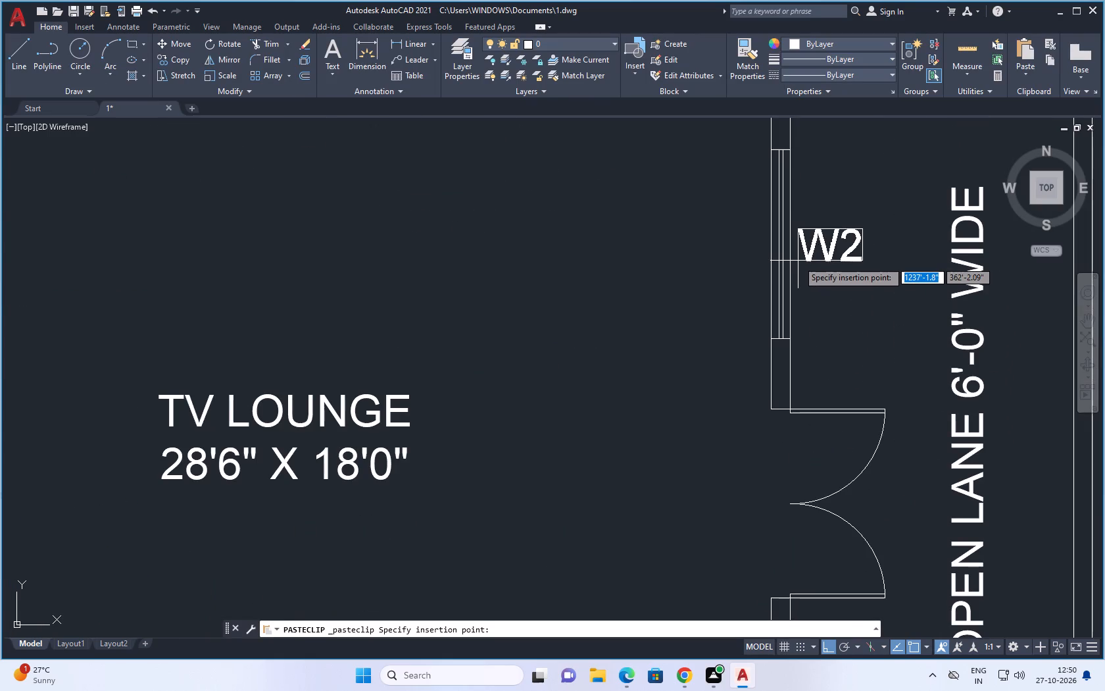
{"action": "left_click", "coordinate": [798, 261]}
Paste a W2 tag inside the lower bedroom at its west window facing the planted OPEN LANE 4'-0" WIDE.
{"action": "scroll", "coordinate": [802, 283], "scroll_direction": "down", "scroll_amount": 6}
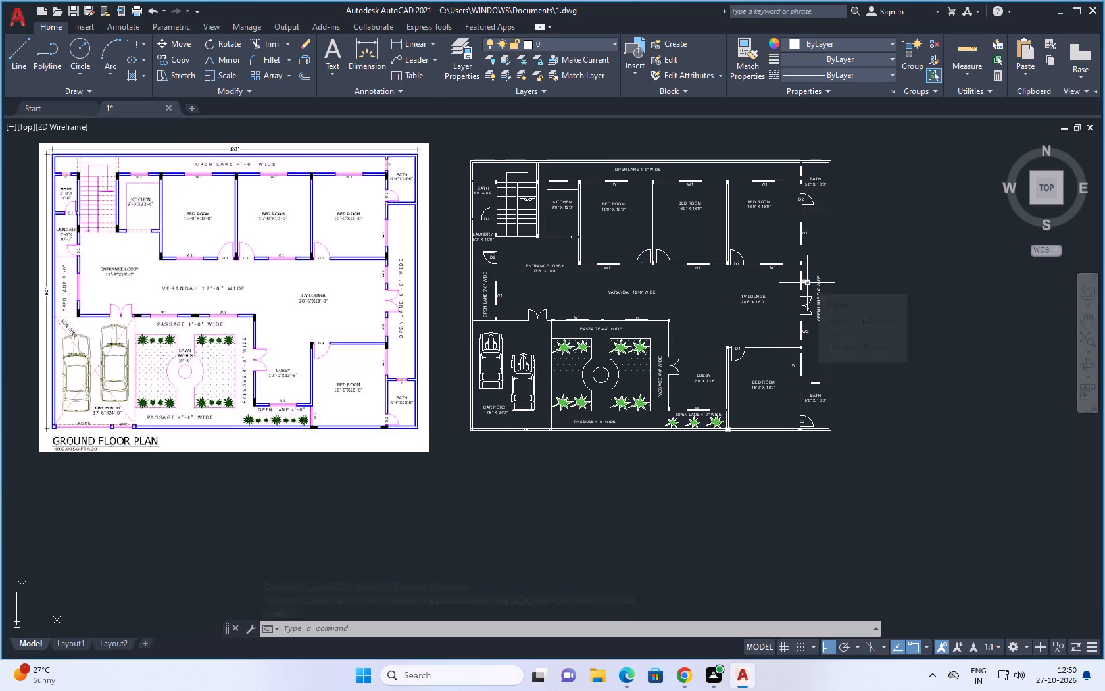
{"action": "key", "text": "space"}
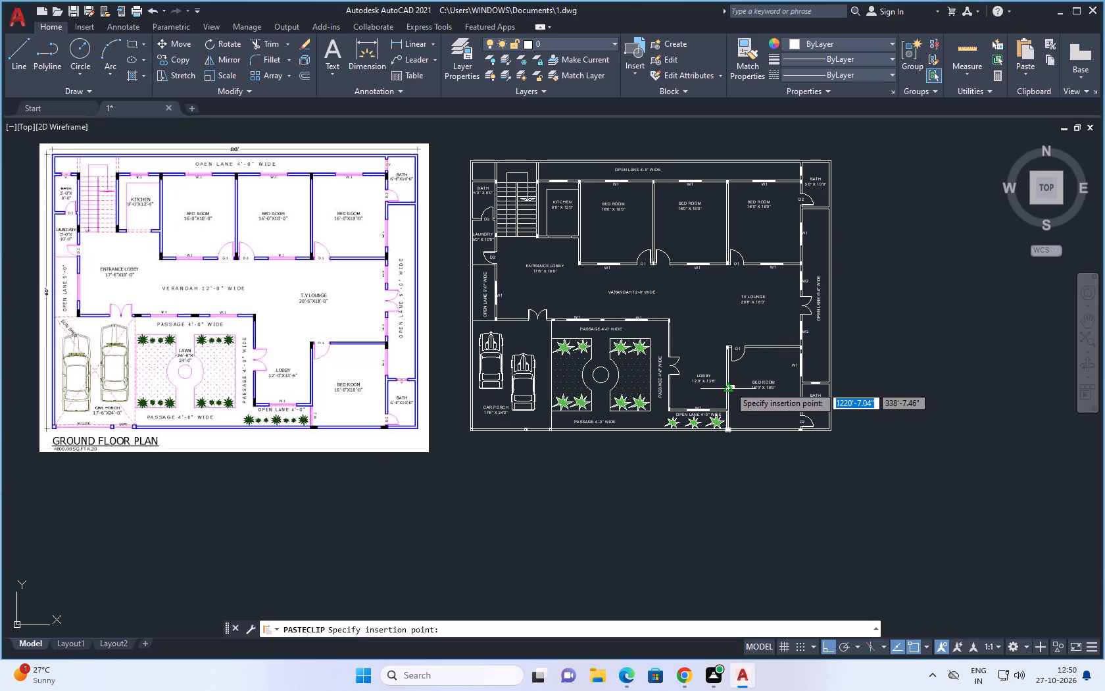
{"action": "scroll", "coordinate": [729, 384], "scroll_direction": "up", "scroll_amount": 3}
{"action": "scroll", "coordinate": [729, 384], "scroll_direction": "down", "scroll_amount": 1}
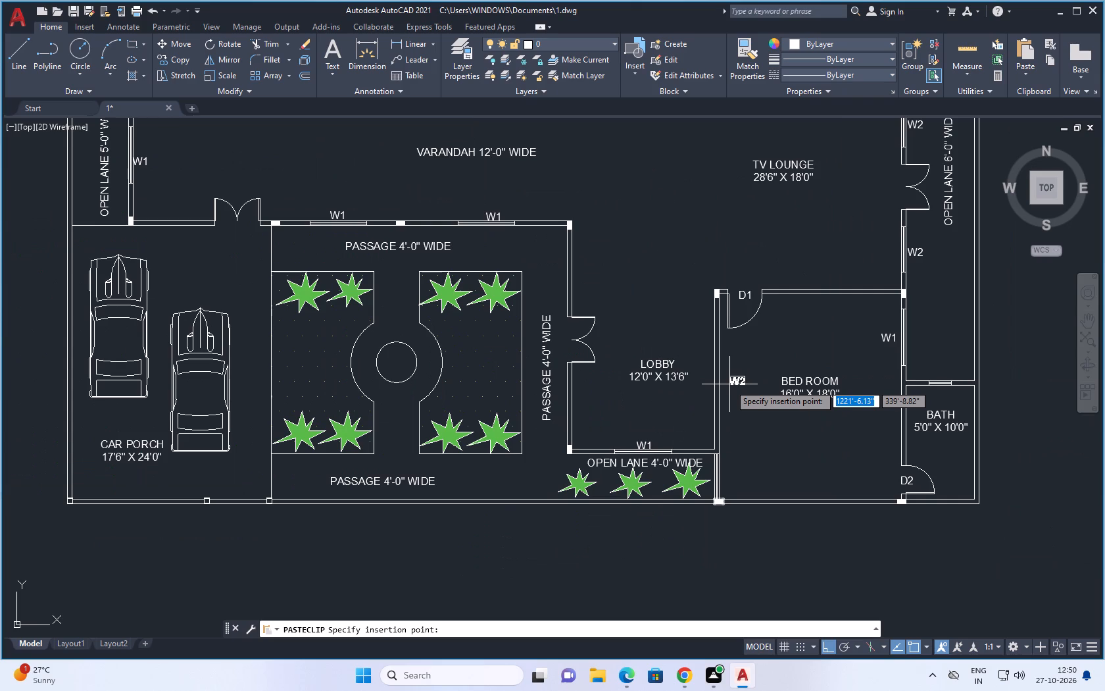
{"action": "scroll", "coordinate": [730, 490], "scroll_direction": "up", "scroll_amount": 3}
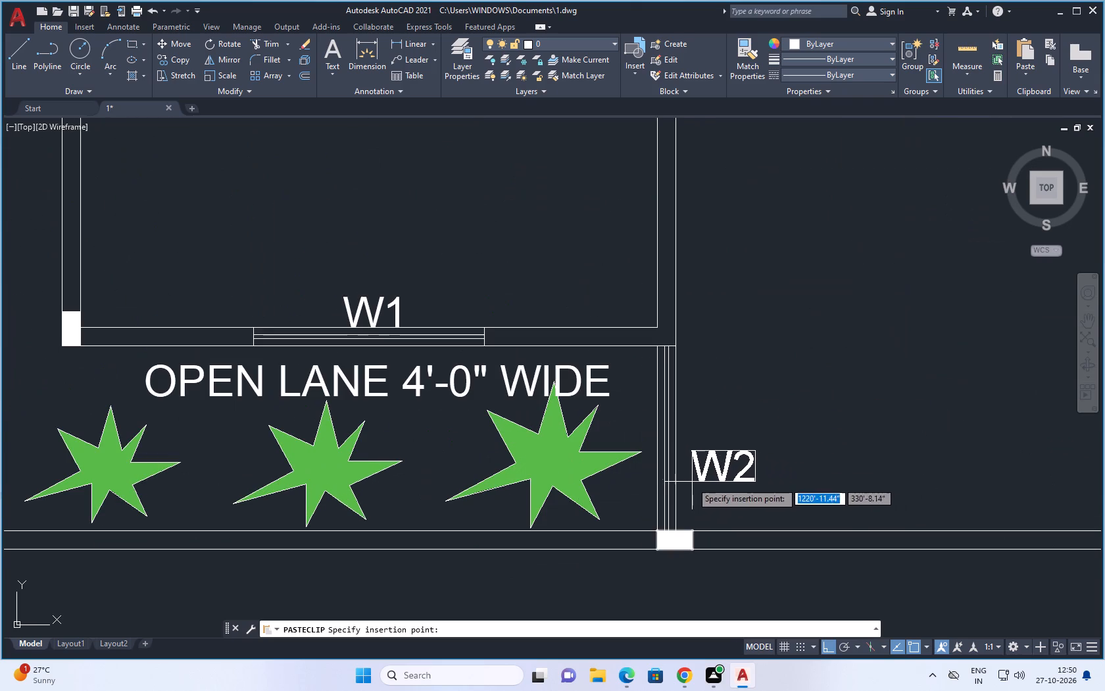
{"action": "left_click", "coordinate": [685, 472]}
Paste a W2 tag just outside the kitchen's north window, in the OPEN LANE 4'-0" WIDE.
{"action": "scroll", "coordinate": [699, 498], "scroll_direction": "down", "scroll_amount": 5}
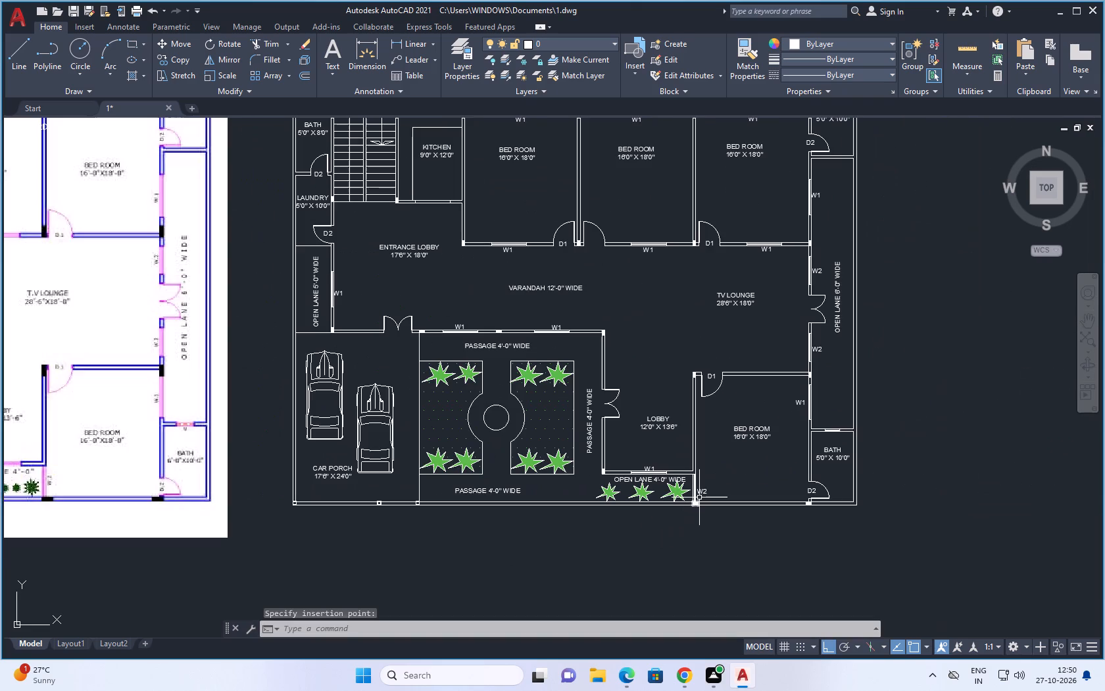
{"action": "scroll", "coordinate": [819, 436], "scroll_direction": "down", "scroll_amount": 1}
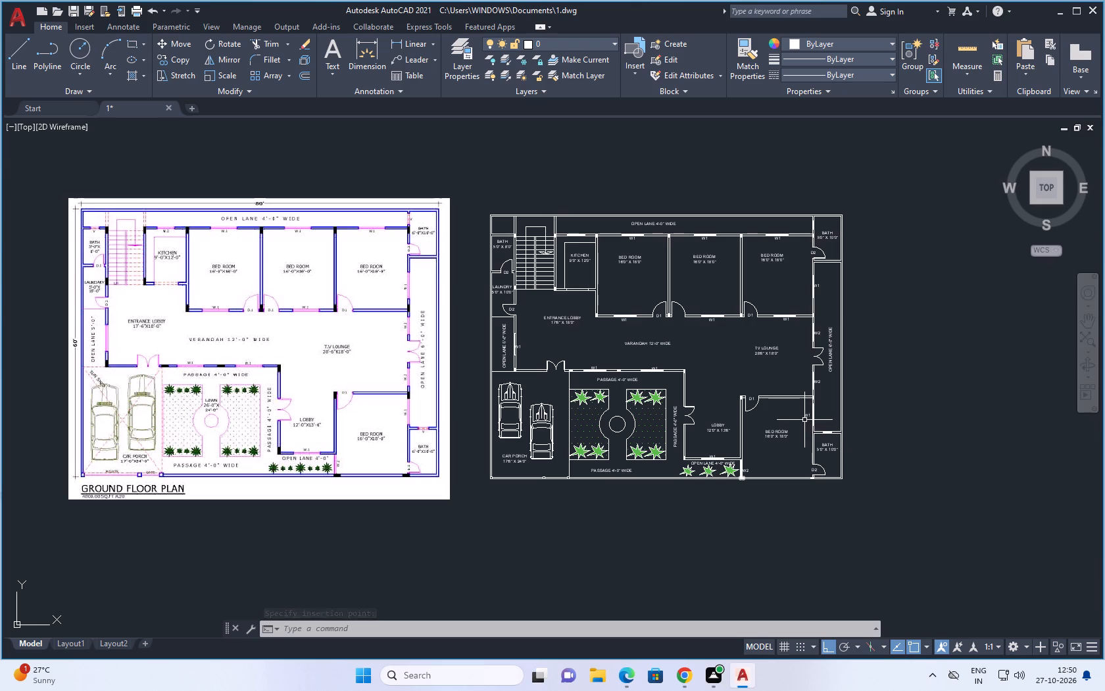
{"action": "key", "text": "space"}
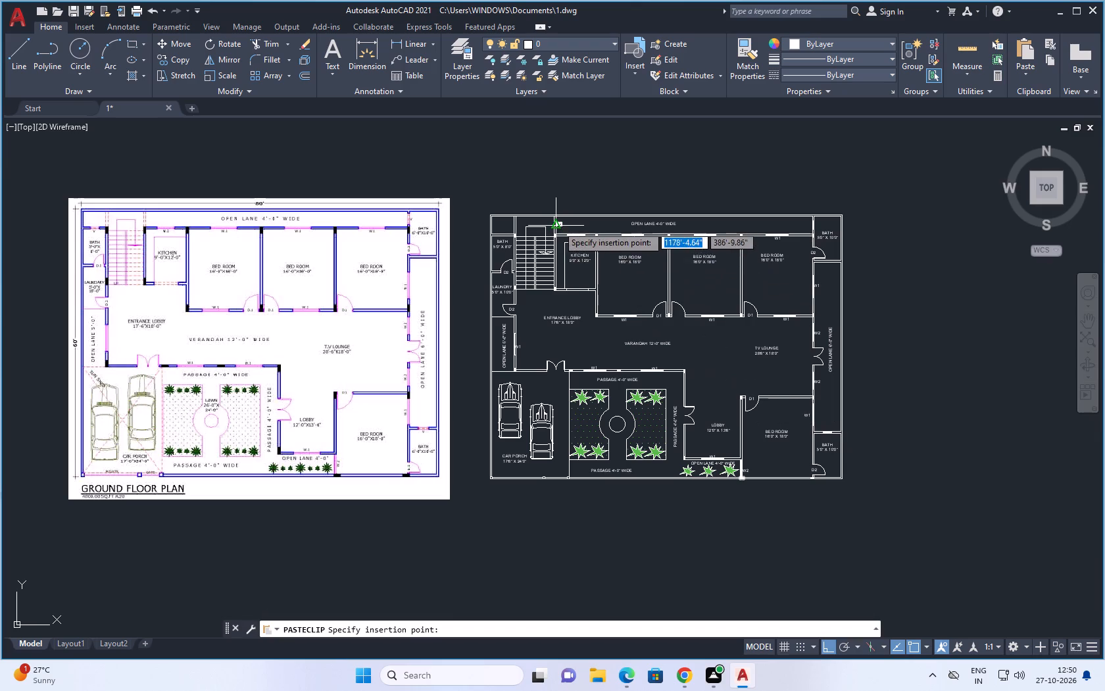
{"action": "scroll", "coordinate": [558, 226], "scroll_direction": "up", "scroll_amount": 4}
{"action": "scroll", "coordinate": [612, 252], "scroll_direction": "up", "scroll_amount": 3}
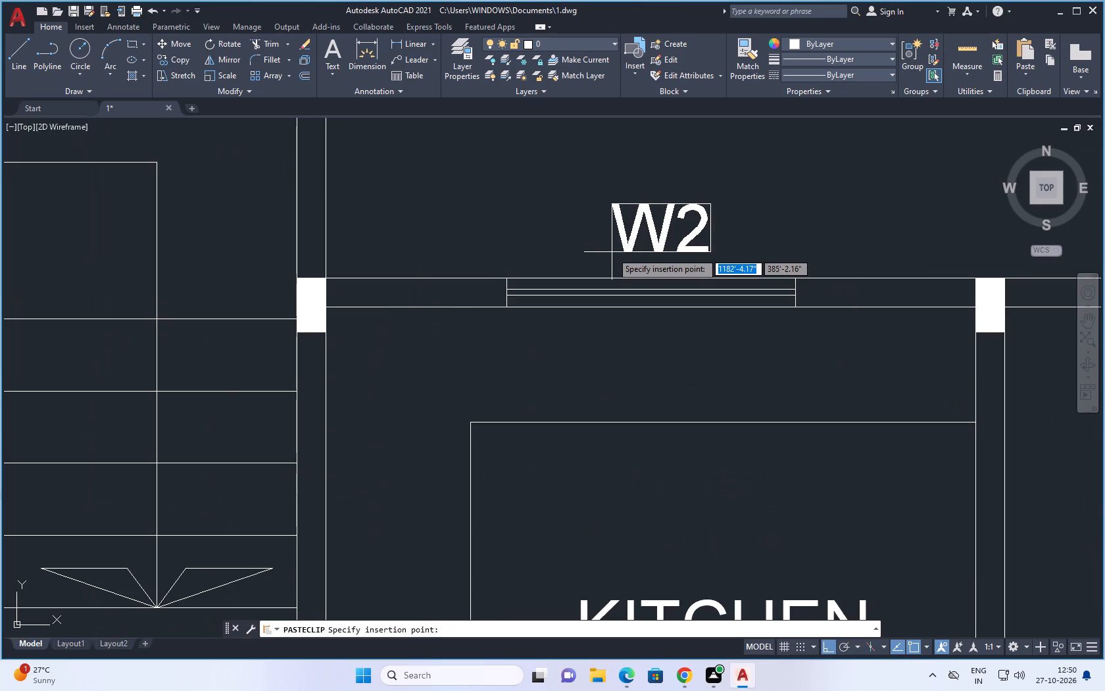
{"action": "left_click", "coordinate": [610, 271]}
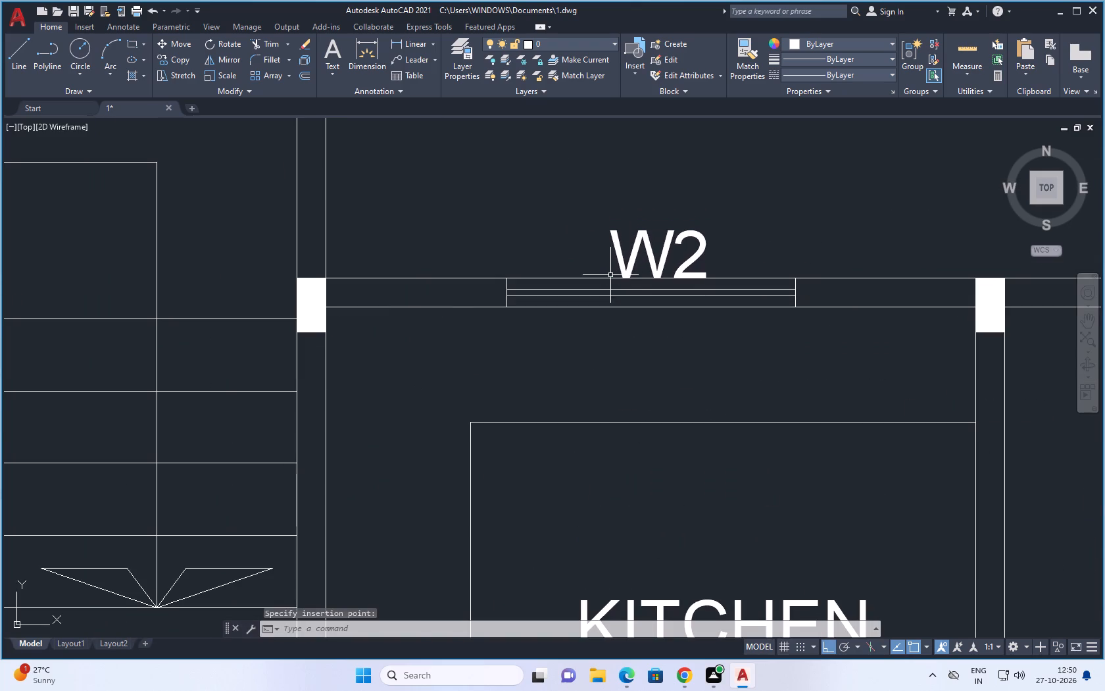
Draw a line across the north wall of the 5'0" X 8'0" bath at the wall's midpoint.
{"action": "scroll", "coordinate": [625, 317], "scroll_direction": "down", "scroll_amount": 4}
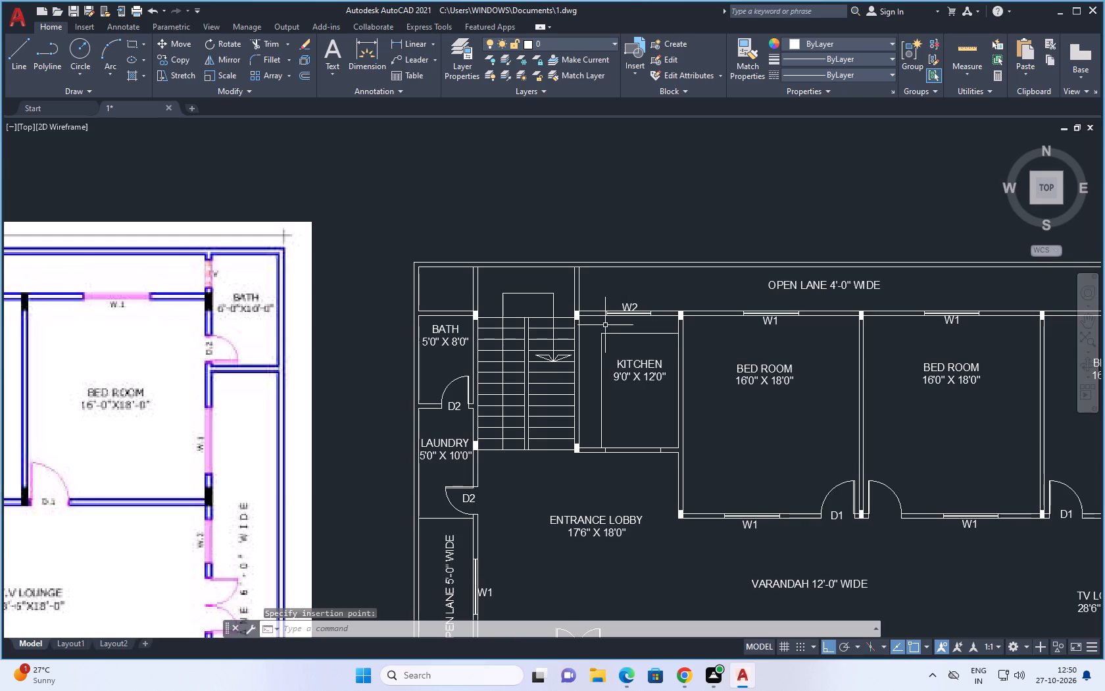
{"action": "key", "text": "Escape"}
{"action": "key", "text": "l"}
{"action": "key", "text": "space"}
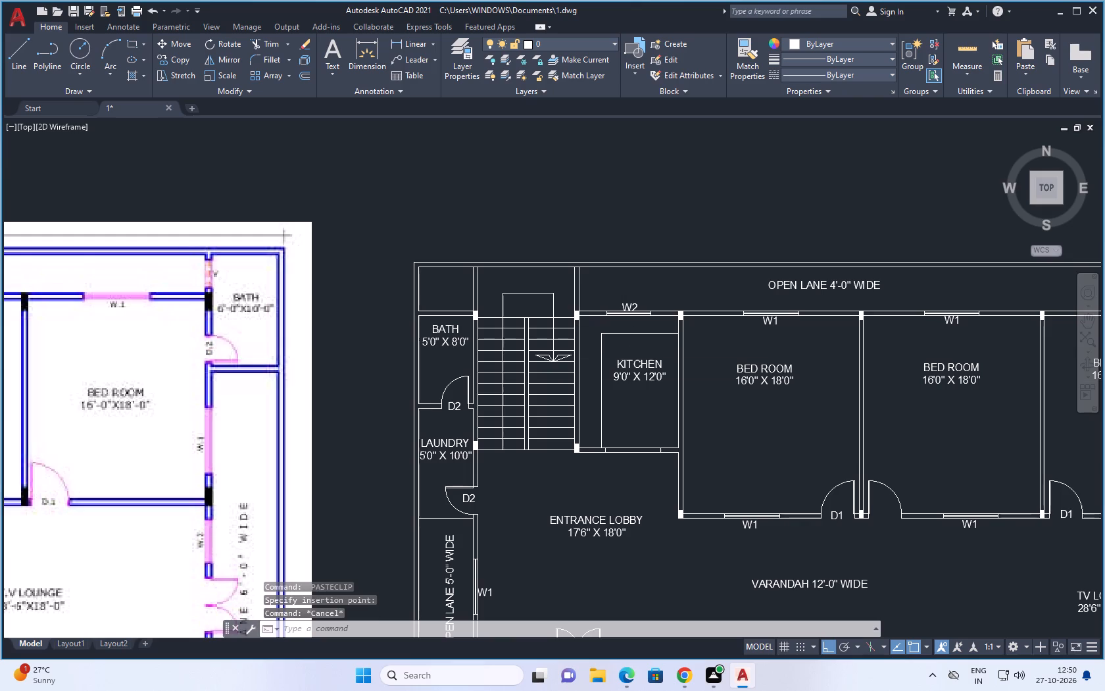
{"action": "scroll", "coordinate": [434, 313], "scroll_direction": "up", "scroll_amount": 4}
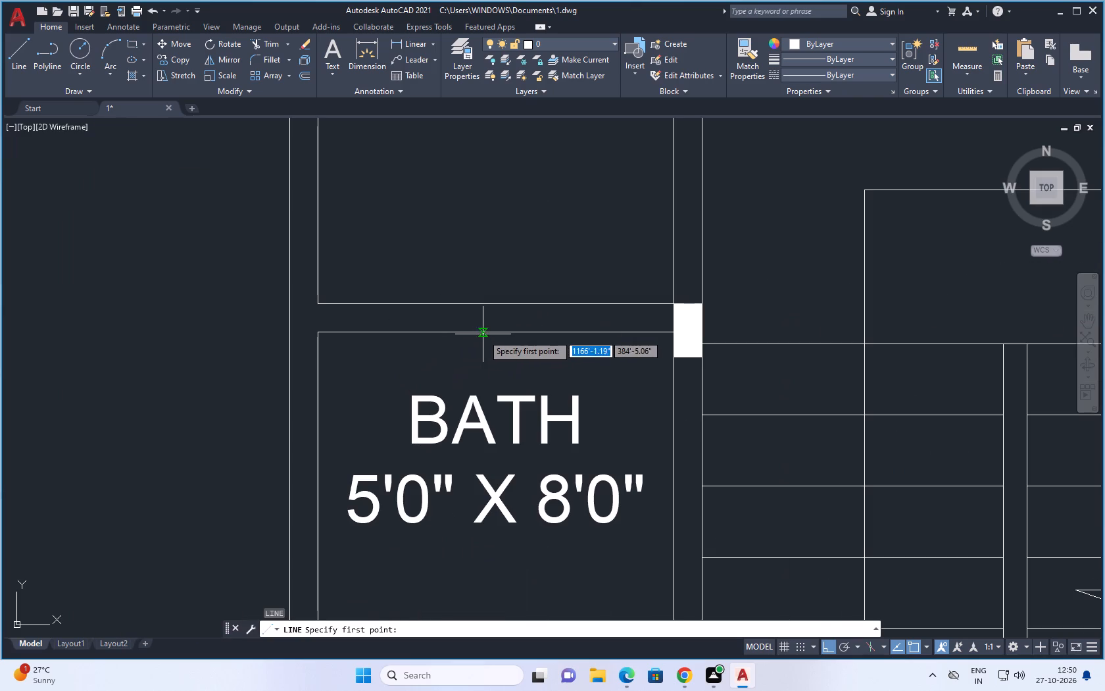
{"action": "left_click", "coordinate": [495, 333]}
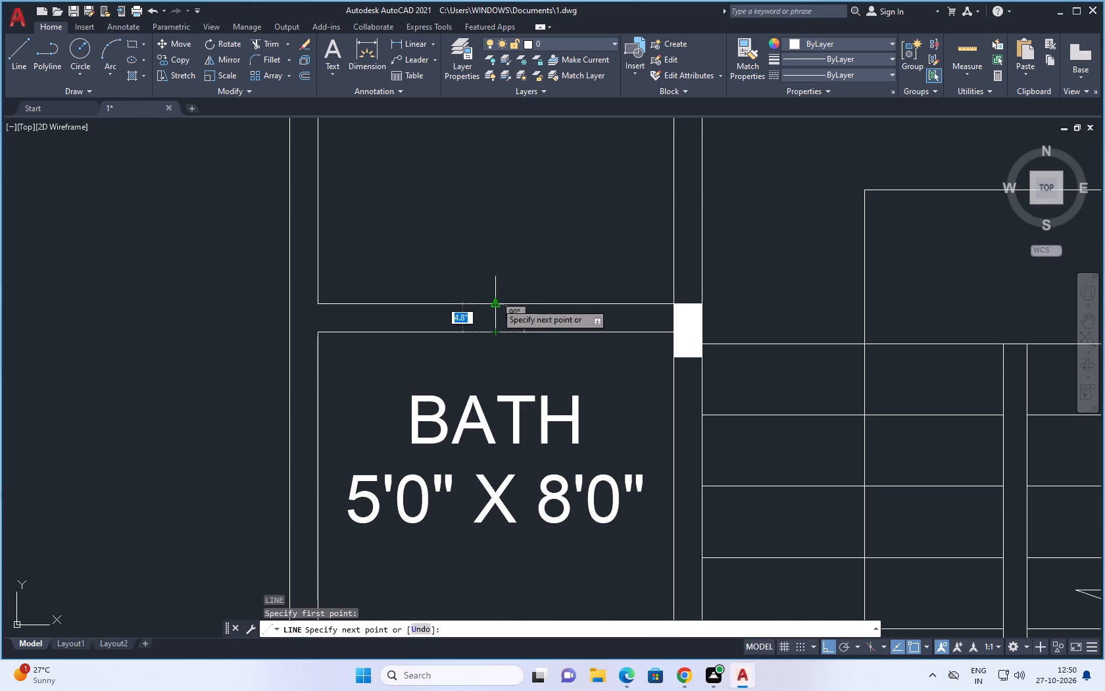
{"action": "left_click", "coordinate": [496, 303]}
{"action": "key", "text": "space"}
{"action": "key", "text": "Escape"}
Offset the line across the 5'0" X 8'0" bath's north wall by 1' to both its west and east sides.
{"action": "type", "text": "O"}
{"action": "key", "text": "space"}
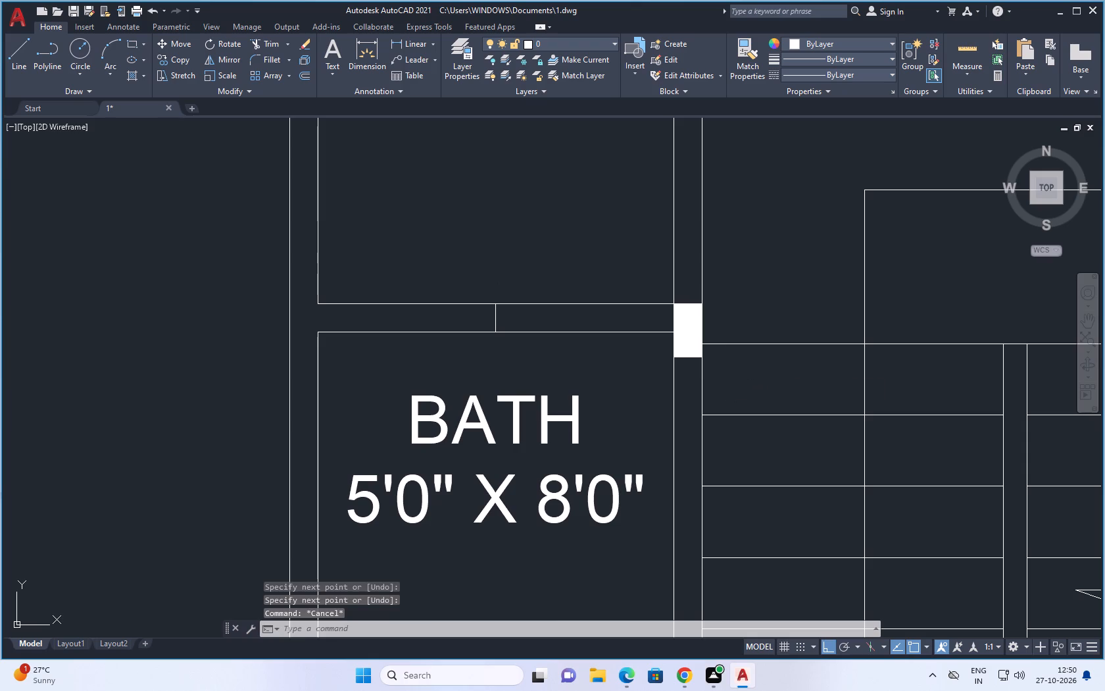
{"action": "type", "text": "1'"}
{"action": "key", "text": "space"}
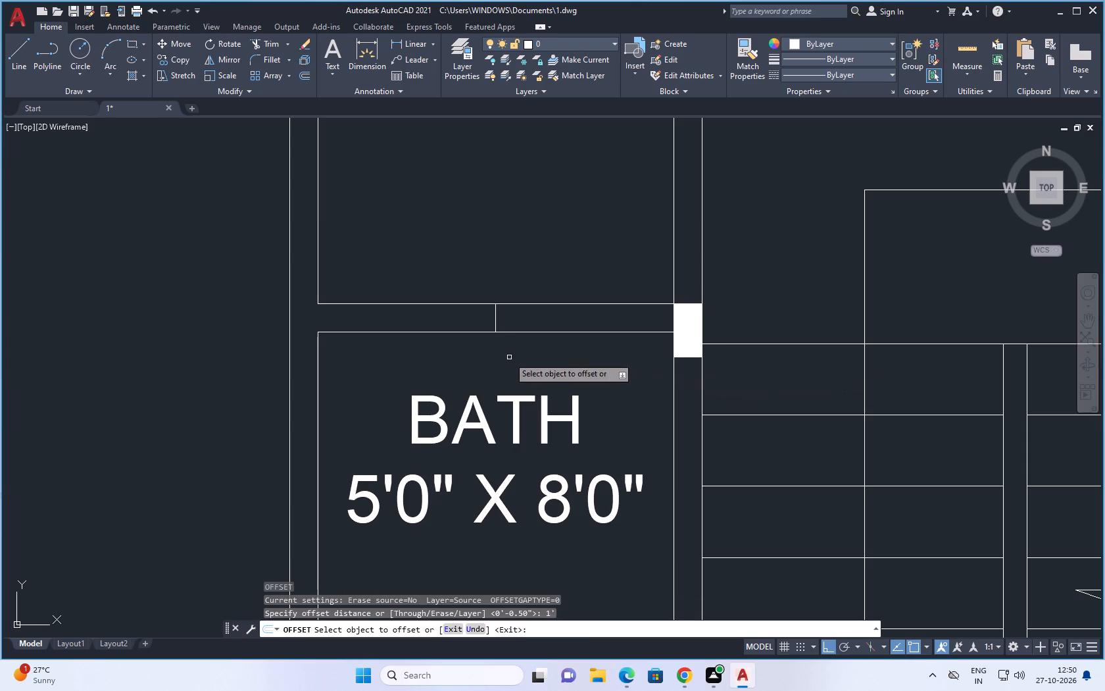
{"action": "left_click", "coordinate": [495, 314]}
{"action": "left_click", "coordinate": [427, 324]}
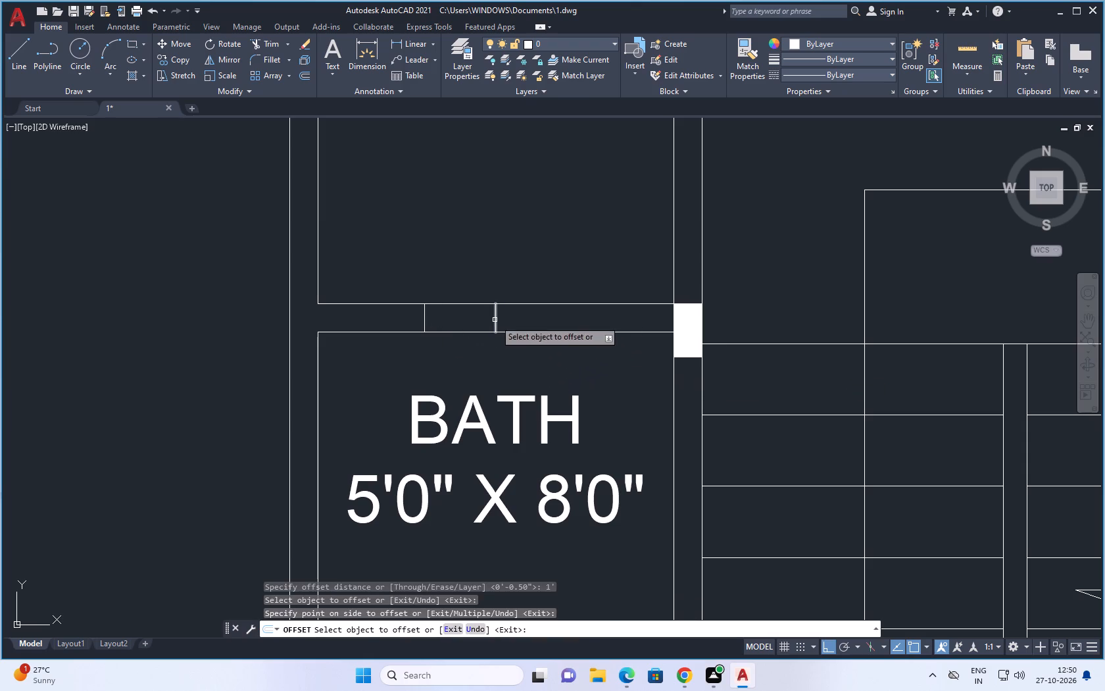
{"action": "left_click", "coordinate": [495, 320]}
{"action": "left_click", "coordinate": [617, 328]}
{"action": "key", "text": "Escape"}
{"action": "key", "text": "Escape"}
Draw a line along the wall's centre from the west offset line to the east one, continuing 0.5" past it.
{"action": "type", "text": "L"}
{"action": "key", "text": "space"}
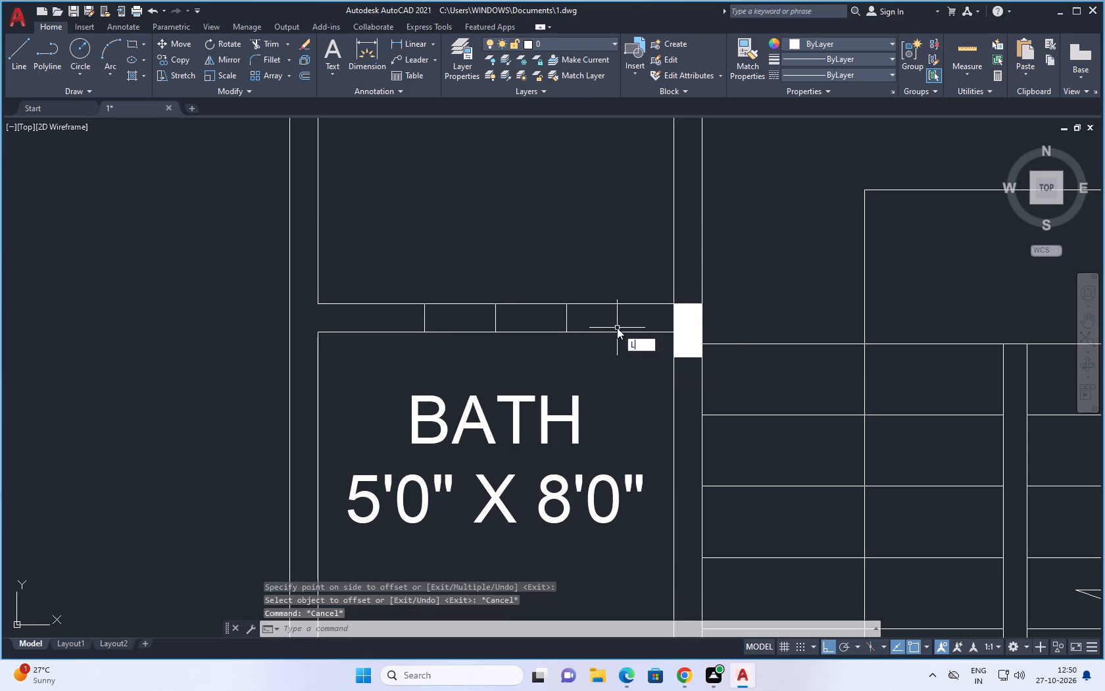
{"action": "left_click", "coordinate": [425, 317]}
{"action": "left_click", "coordinate": [565, 321]}
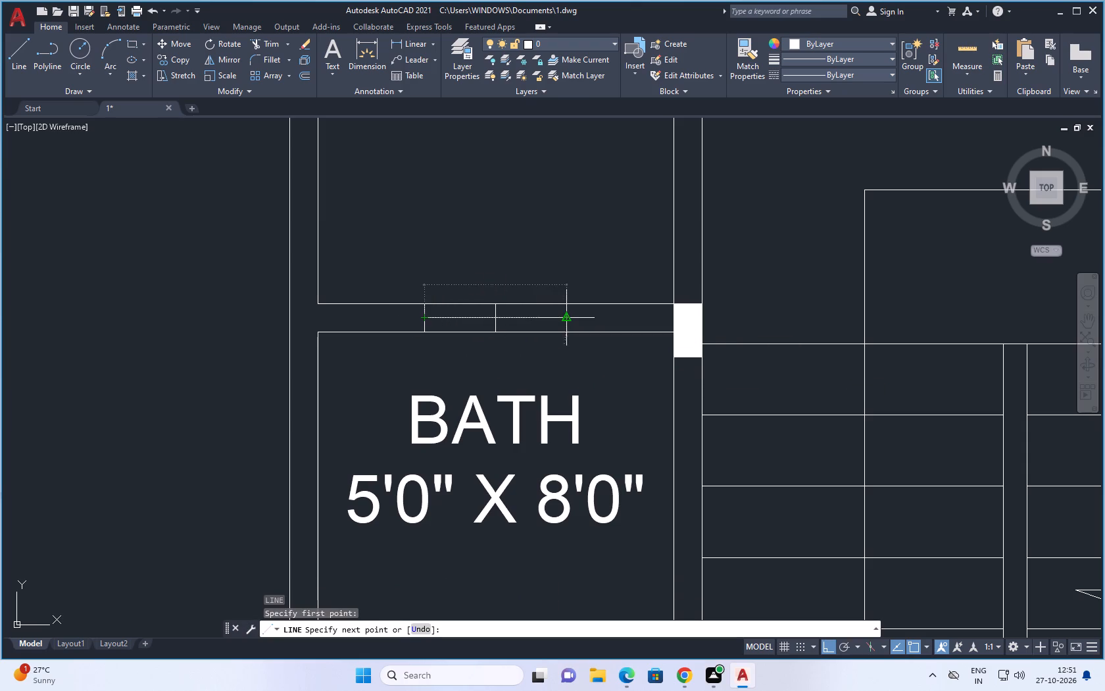
{"action": "key", "text": "grave"}
{"action": "key", "text": "o"}
{"action": "key", "text": "space"}
{"action": "type", "text": "."}
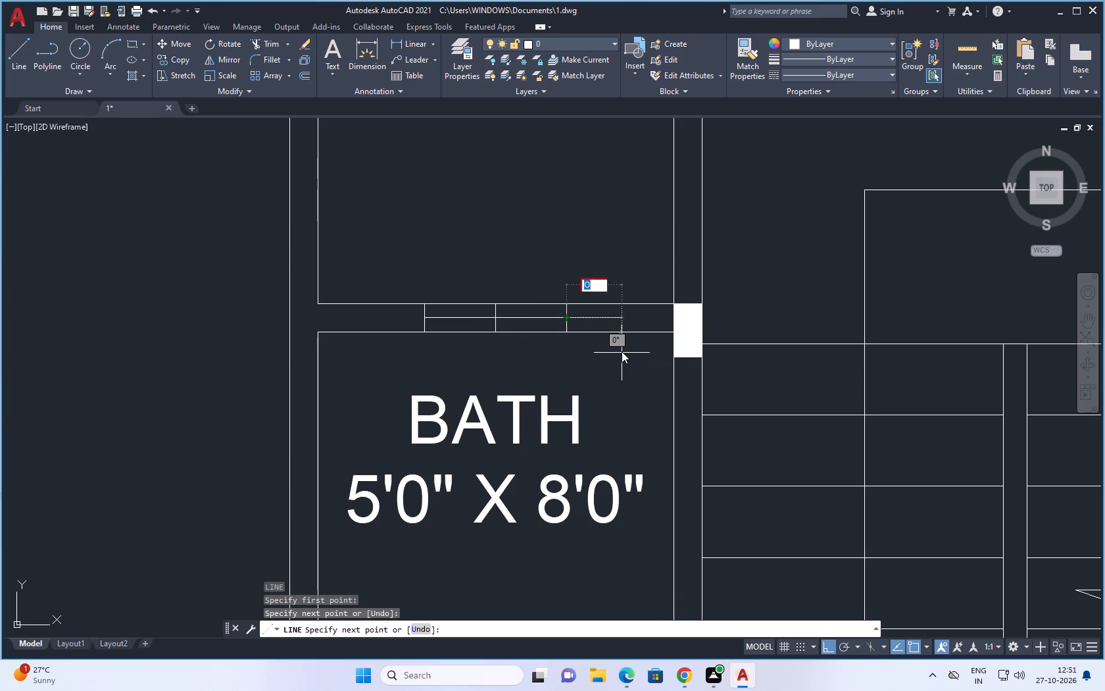
{"action": "type", "text": "5"}
{"action": "key", "text": "space"}
{"action": "key", "text": "Escape"}
{"action": "key", "text": "Escape"}
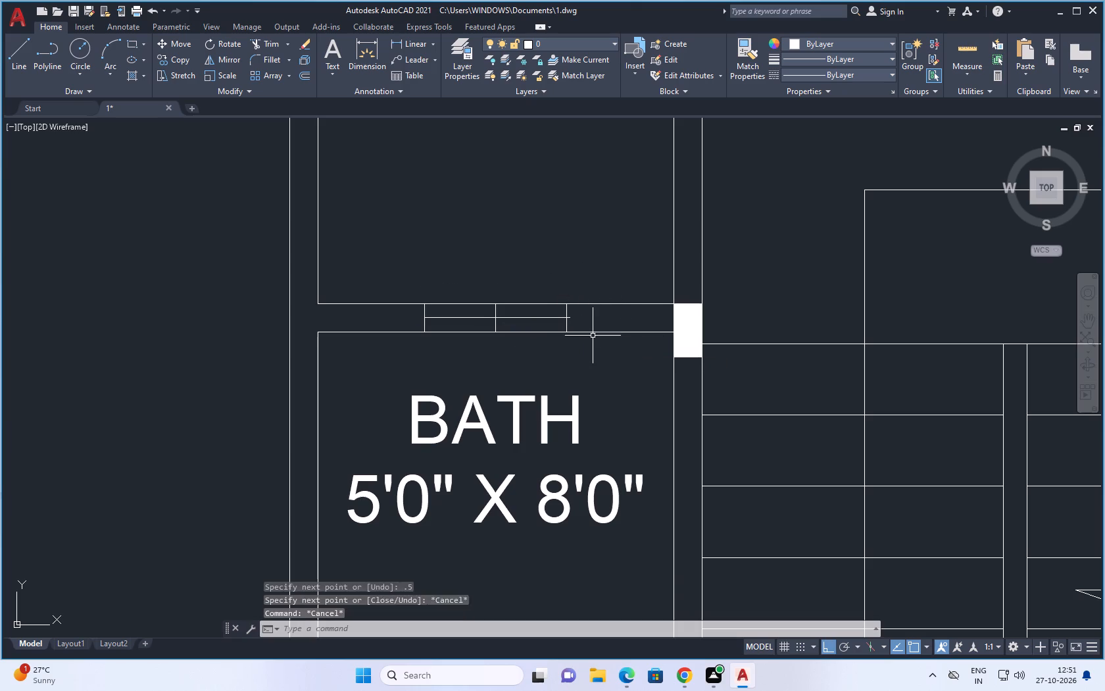
Trim off the centre line's short overhang beyond the east end of the bath window.
{"action": "key", "text": "Escape"}
{"action": "key", "text": "Escape"}
{"action": "type", "text": "TR"}
{"action": "key", "text": "space"}
{"action": "key", "text": "space"}
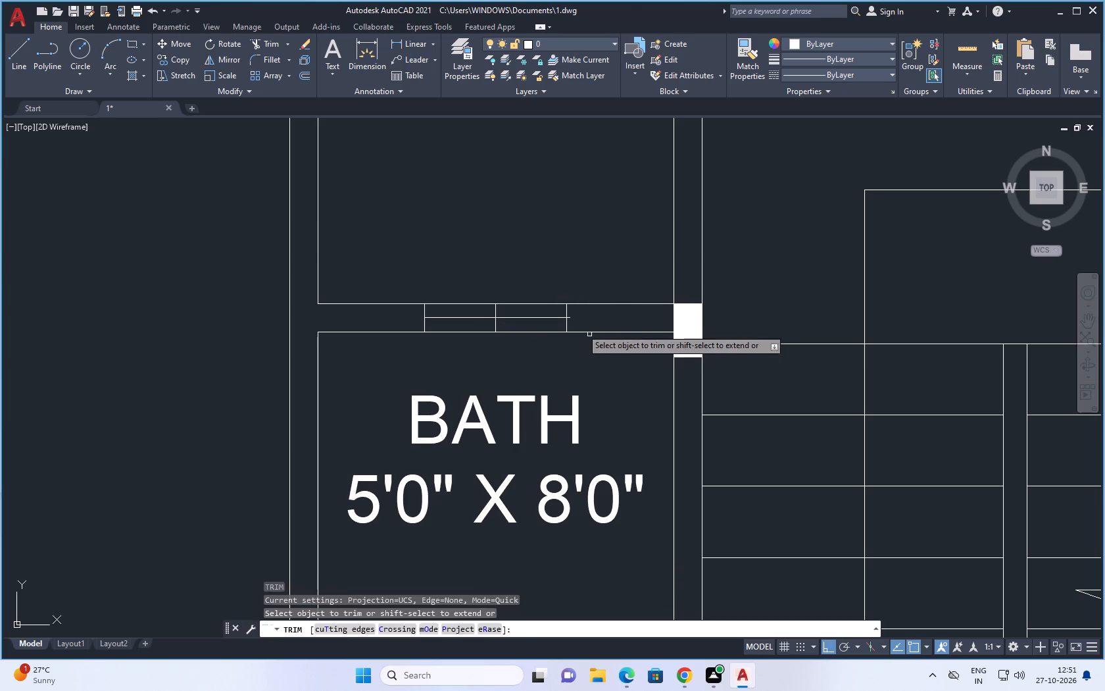
{"action": "scroll", "coordinate": [570, 313], "scroll_direction": "up", "scroll_amount": 4}
{"action": "left_click", "coordinate": [548, 346]}
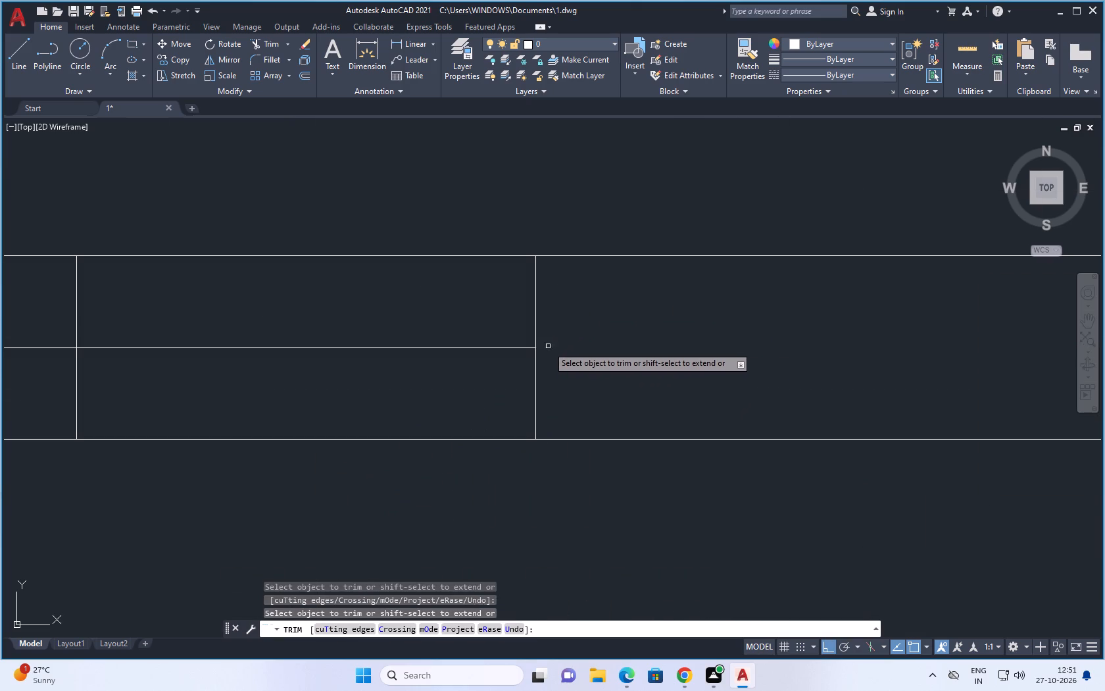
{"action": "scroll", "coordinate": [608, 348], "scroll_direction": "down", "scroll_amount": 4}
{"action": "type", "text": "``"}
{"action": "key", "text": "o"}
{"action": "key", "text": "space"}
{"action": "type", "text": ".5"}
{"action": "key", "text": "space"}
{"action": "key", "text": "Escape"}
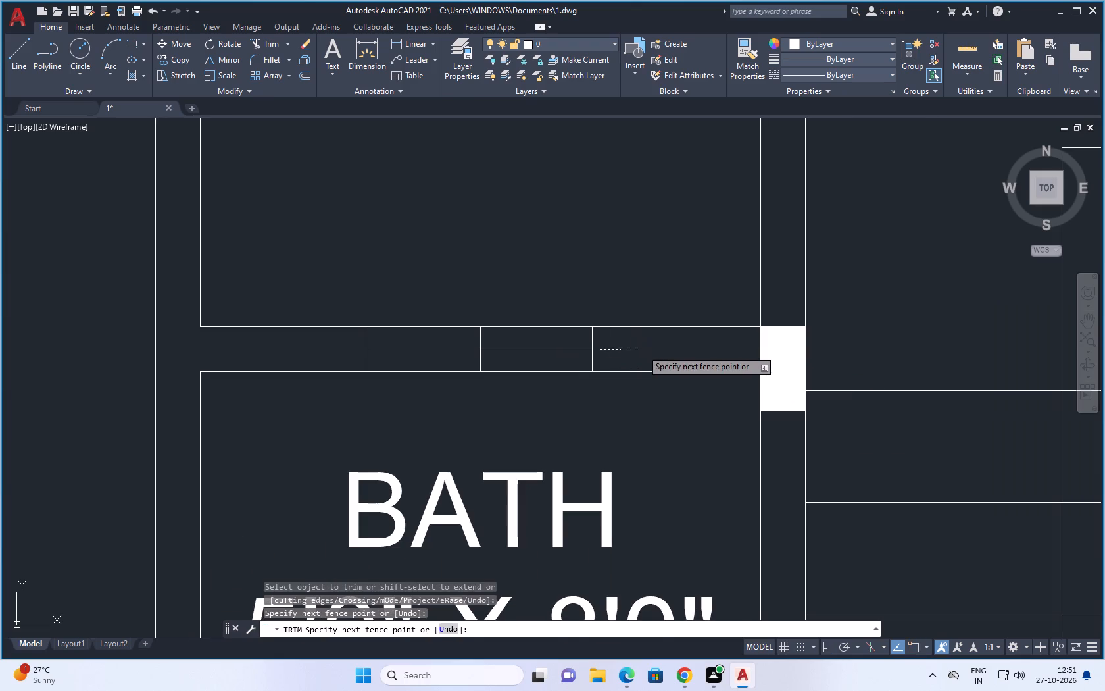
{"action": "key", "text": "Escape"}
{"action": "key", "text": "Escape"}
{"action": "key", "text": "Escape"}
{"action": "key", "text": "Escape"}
Offset the bath window's horizontal centre line by 0.5" to both its north and south sides.
{"action": "type", "text": "O ."}
{"action": "type", "text": "5"}
{"action": "key", "text": "space"}
{"action": "left_click", "coordinate": [572, 350]}
{"action": "left_click", "coordinate": [577, 337]}
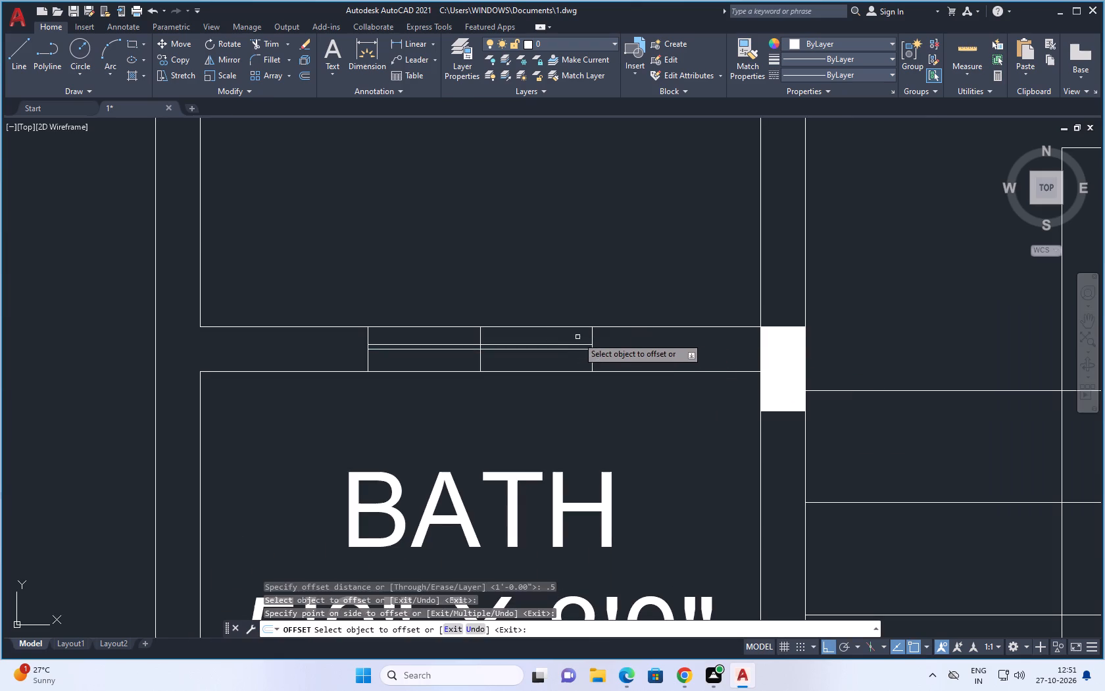
{"action": "left_click", "coordinate": [577, 348]}
{"action": "left_click", "coordinate": [577, 361]}
{"action": "key", "text": "Escape"}
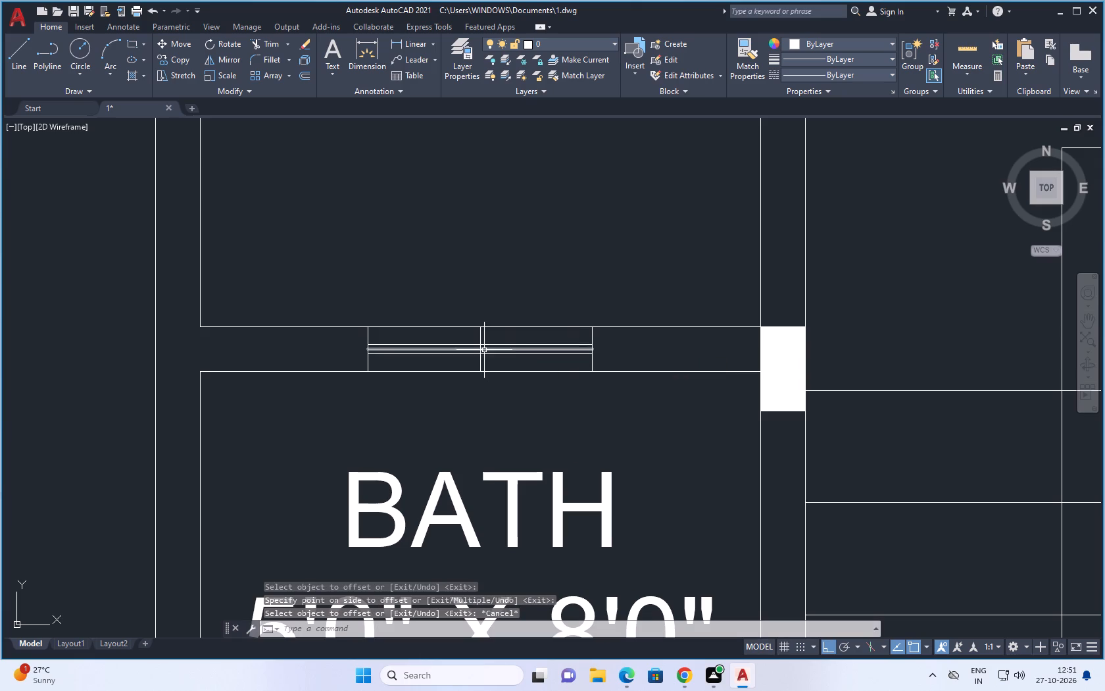
Delete the line across the middle of the bath window and its original horizontal centre line.
{"action": "left_click", "coordinate": [481, 337]}
{"action": "scroll", "coordinate": [496, 349], "scroll_direction": "up", "scroll_amount": 4}
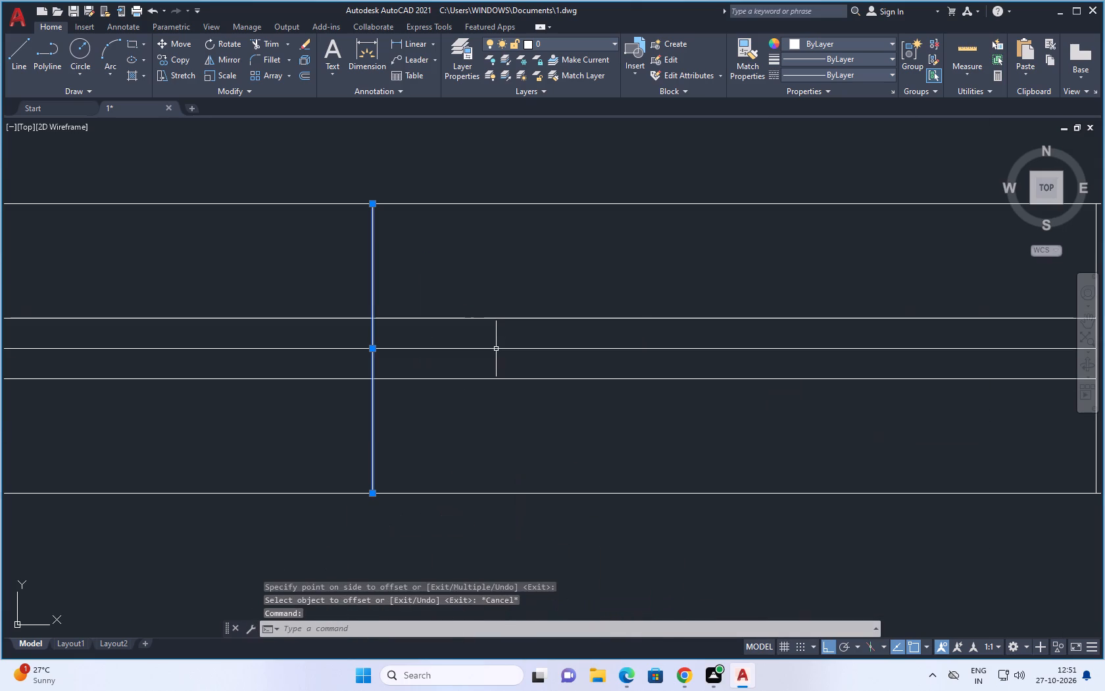
{"action": "left_click", "coordinate": [496, 349]}
{"action": "key", "text": "Delete"}
Move the kitchen window's W2 tag from the open lane to just inside the kitchen, directly below the window.
{"action": "scroll", "coordinate": [520, 379], "scroll_direction": "down", "scroll_amount": 4}
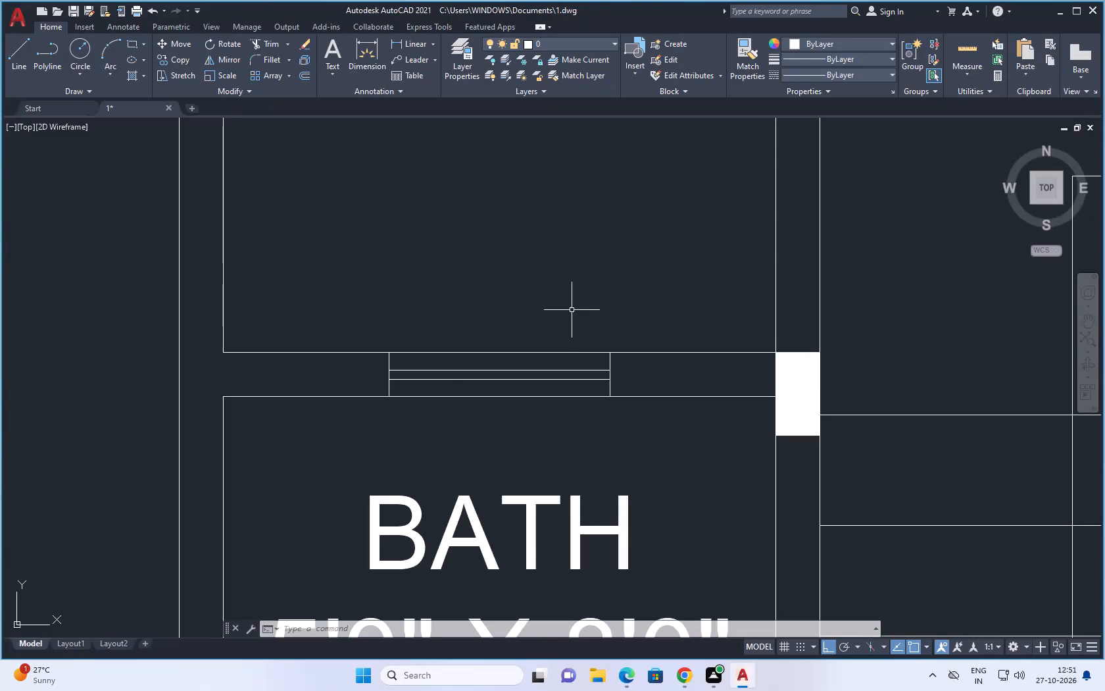
{"action": "scroll", "coordinate": [556, 294], "scroll_direction": "down", "scroll_amount": 6}
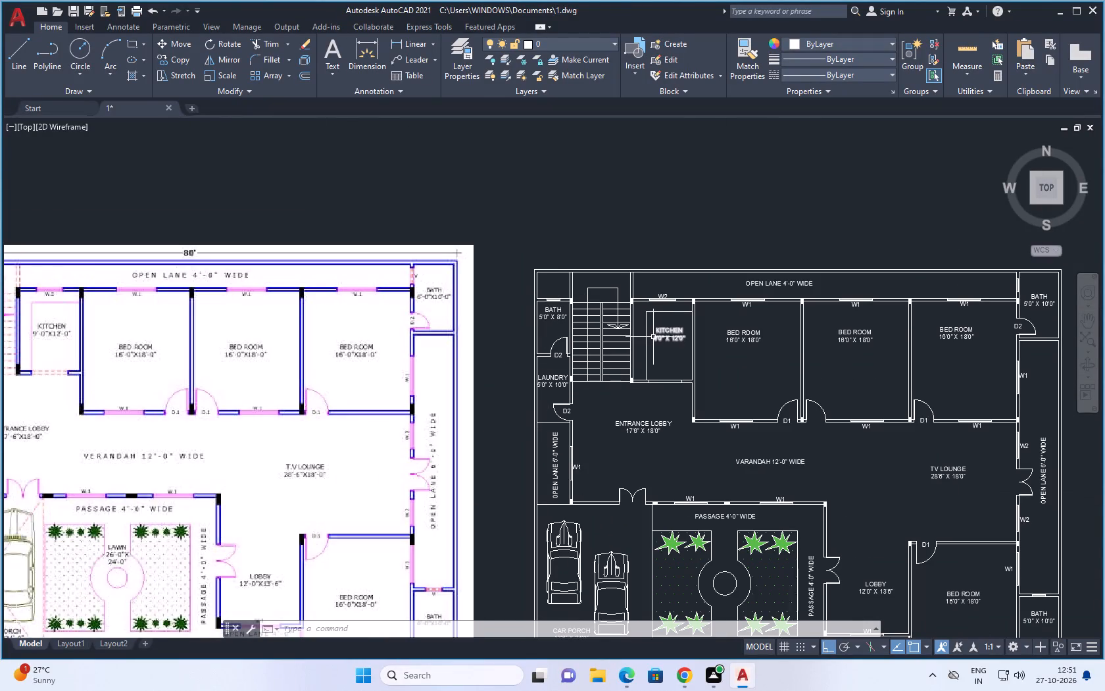
{"action": "scroll", "coordinate": [652, 336], "scroll_direction": "down", "scroll_amount": 1}
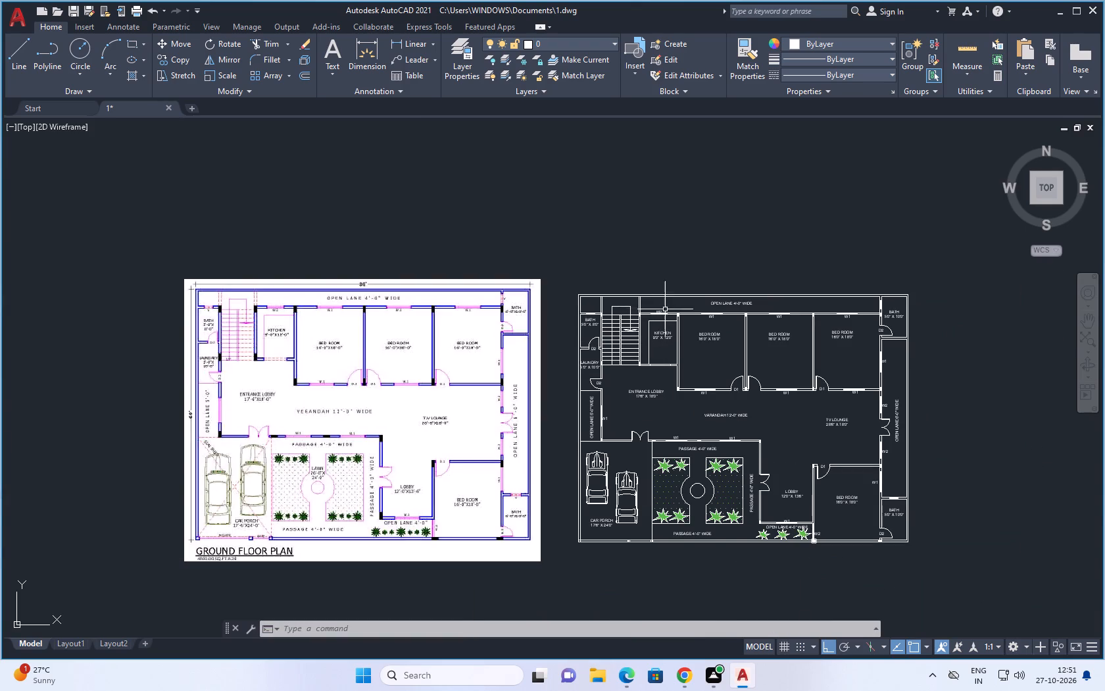
{"action": "scroll", "coordinate": [665, 309], "scroll_direction": "up", "scroll_amount": 2}
{"action": "left_click", "coordinate": [651, 313]}
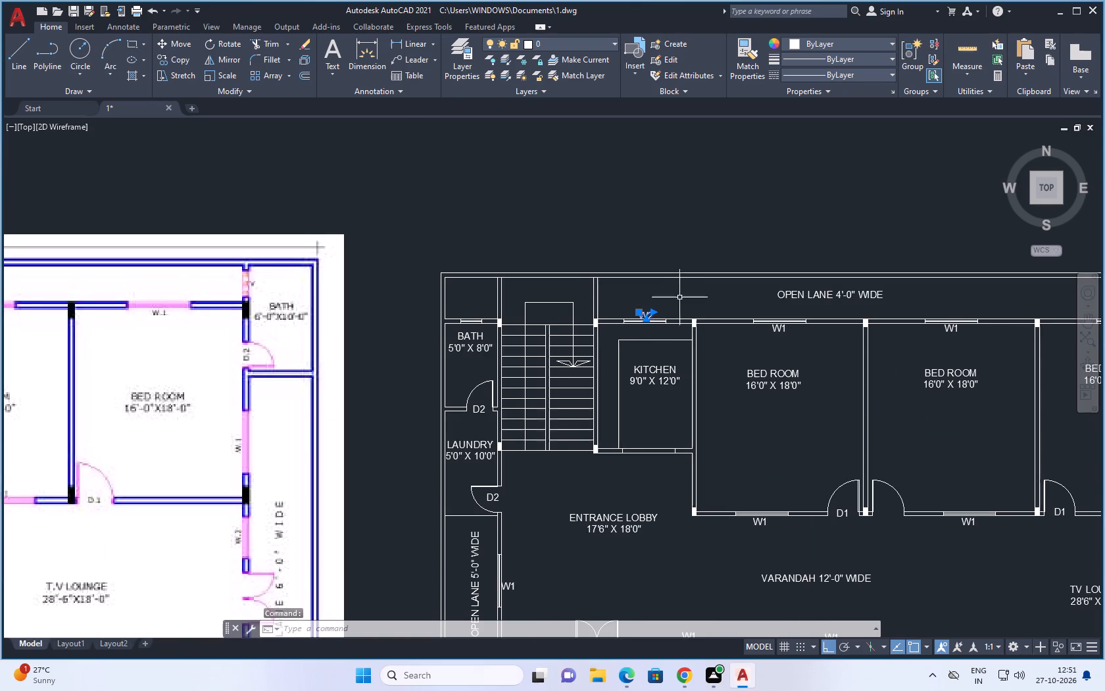
{"action": "key", "text": "m"}
{"action": "key", "text": "space"}
{"action": "scroll", "coordinate": [678, 300], "scroll_direction": "up", "scroll_amount": 3}
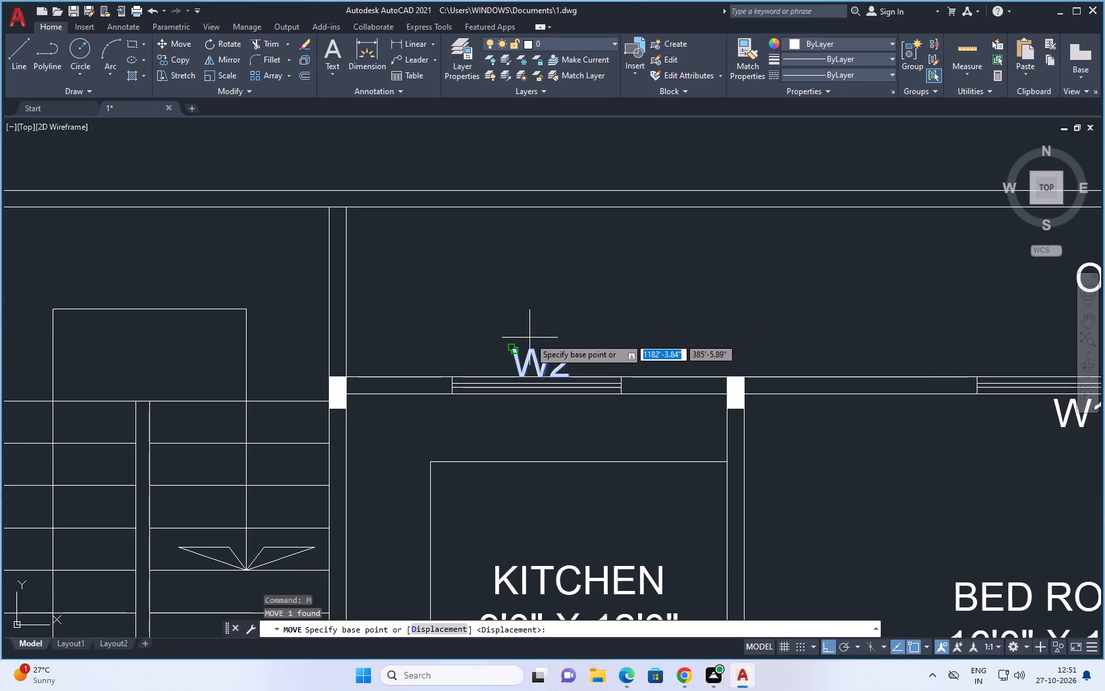
{"action": "left_click", "coordinate": [512, 346]}
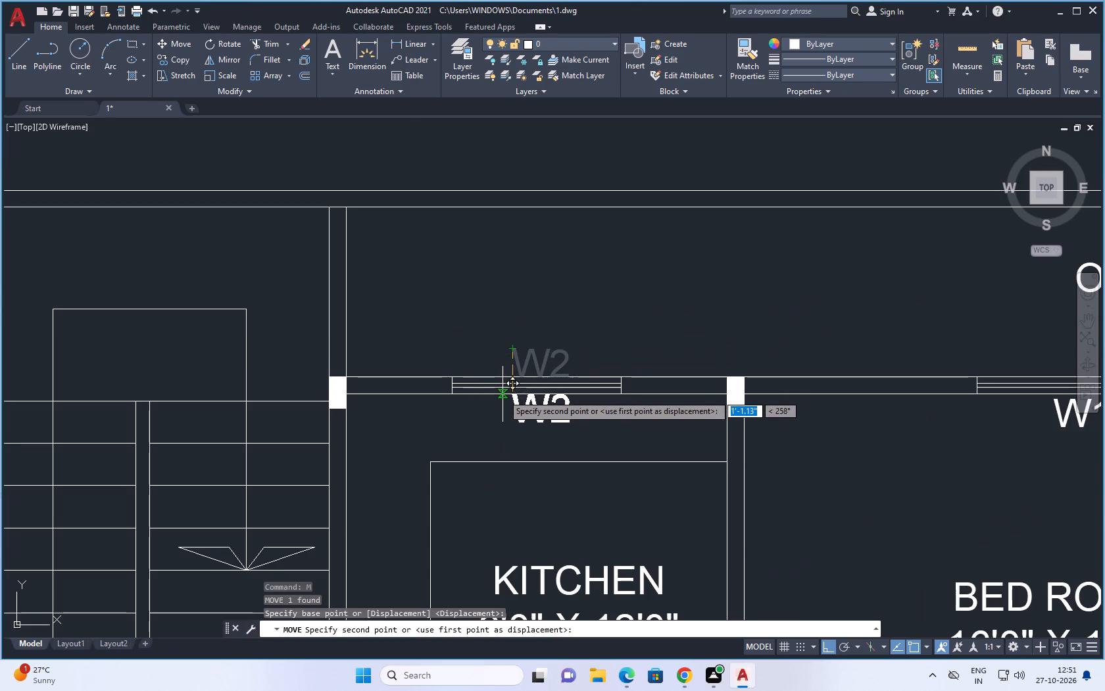
{"action": "left_click", "coordinate": [502, 396]}
Paste a W2 tag just above the 5'0" X 8'0" bath's north window and change its text to V.
{"action": "scroll", "coordinate": [609, 405], "scroll_direction": "down", "scroll_amount": 2}
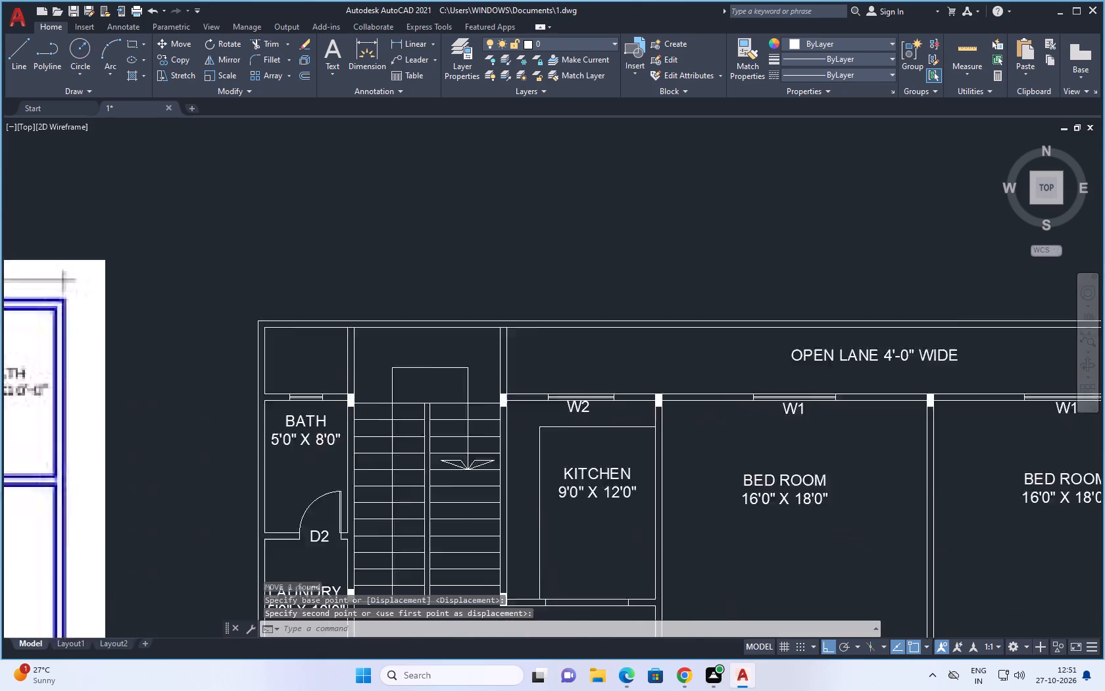
{"action": "scroll", "coordinate": [609, 405], "scroll_direction": "down", "scroll_amount": 2}
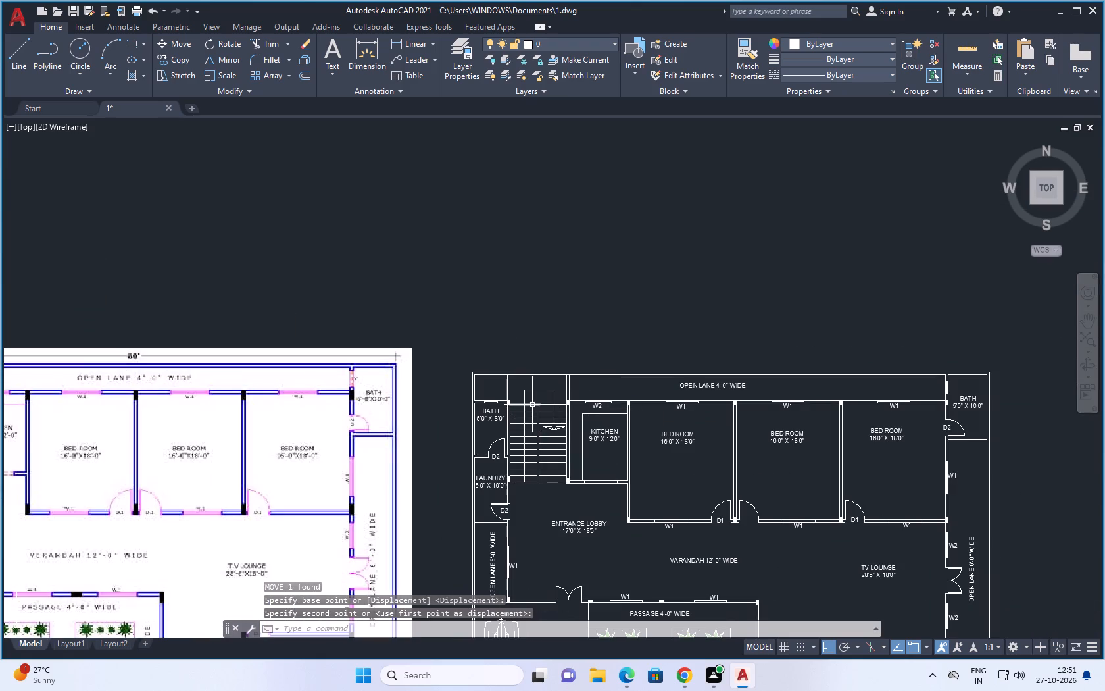
{"action": "key", "text": "ctrl+v"}
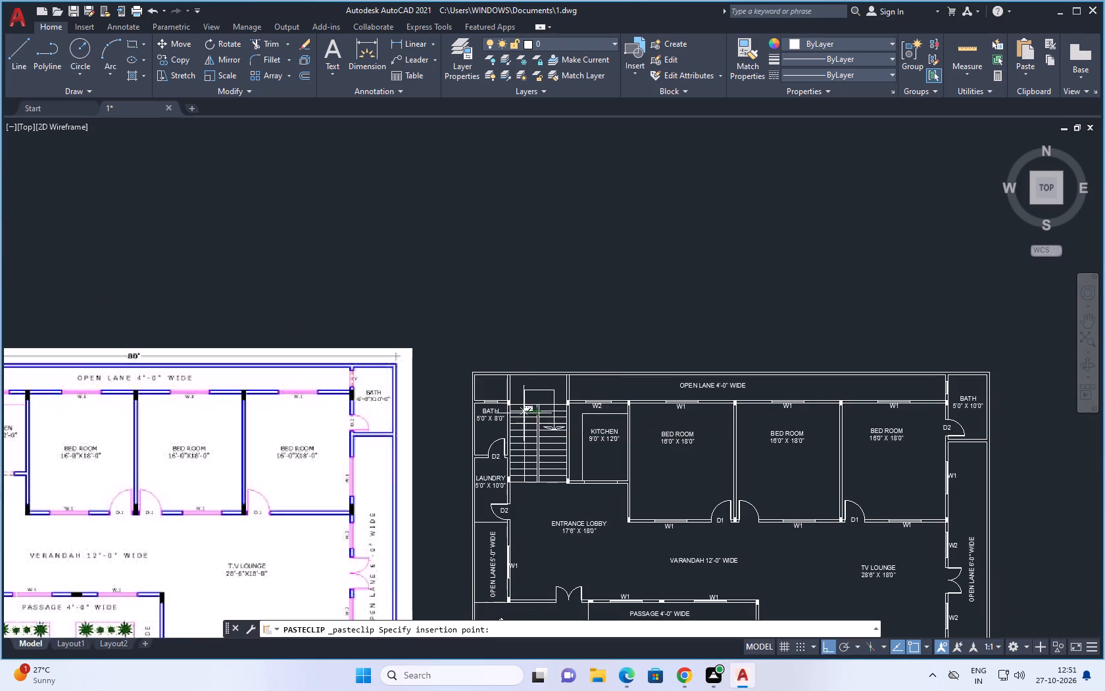
{"action": "scroll", "coordinate": [486, 399], "scroll_direction": "up", "scroll_amount": 4}
{"action": "left_click", "coordinate": [475, 412]}
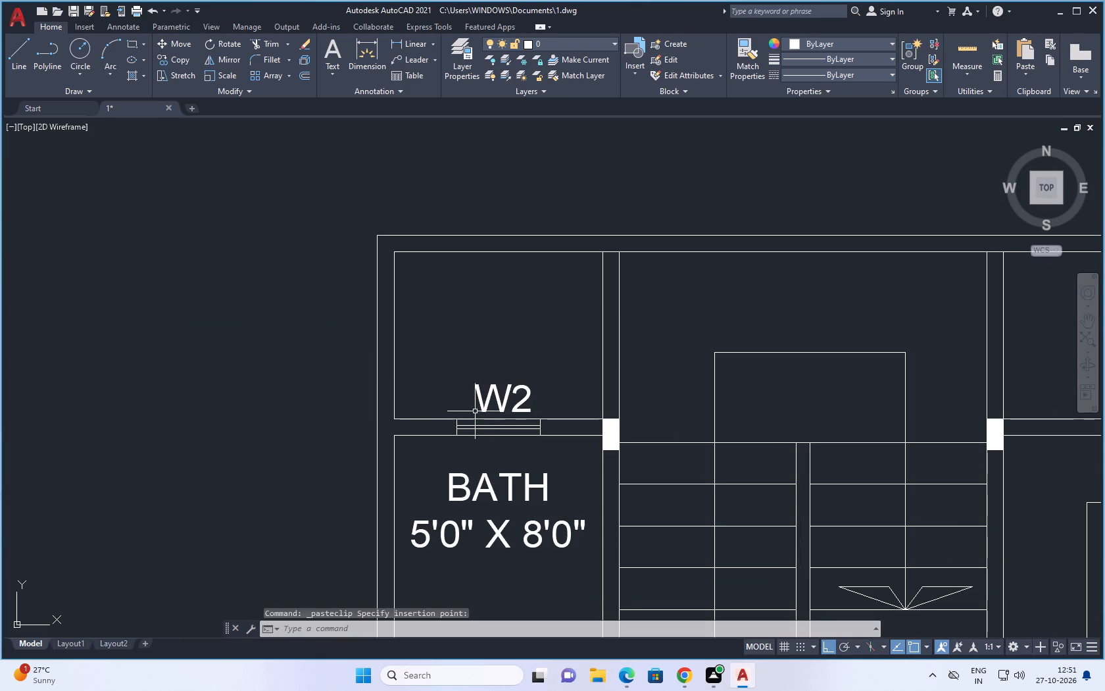
{"action": "double_click", "coordinate": [498, 403]}
{"action": "left_click", "coordinate": [529, 400]}
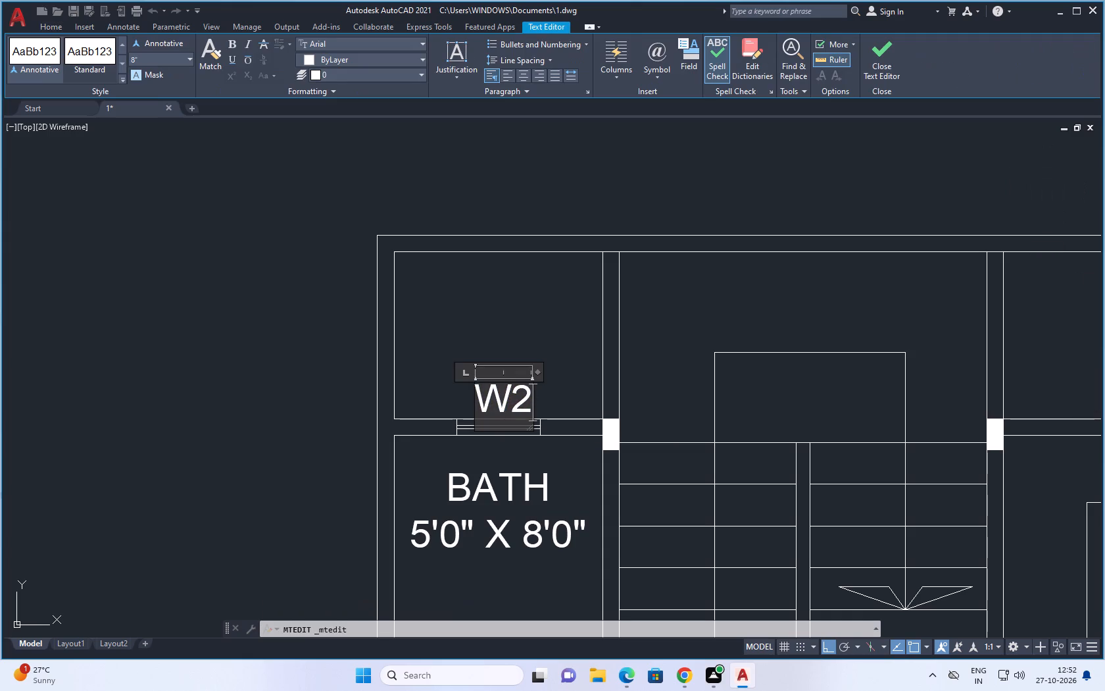
{"action": "key", "text": "BackSpace"}
{"action": "key", "text": "BackSpace"}
{"action": "key", "text": "v"}
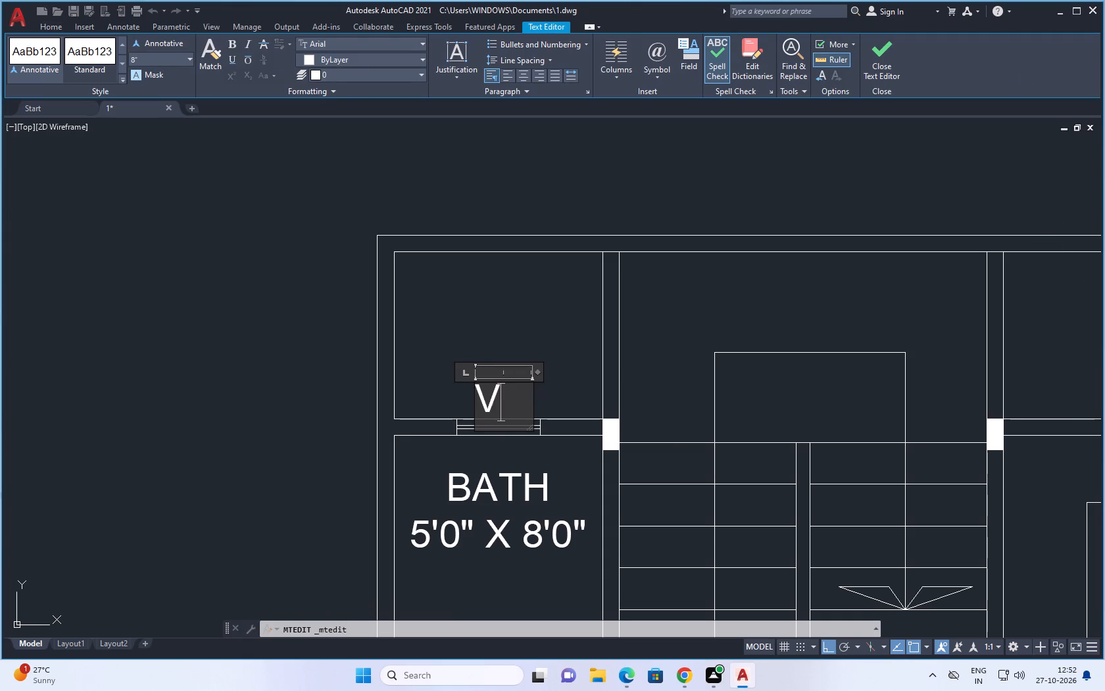
{"action": "left_click", "coordinate": [544, 449]}
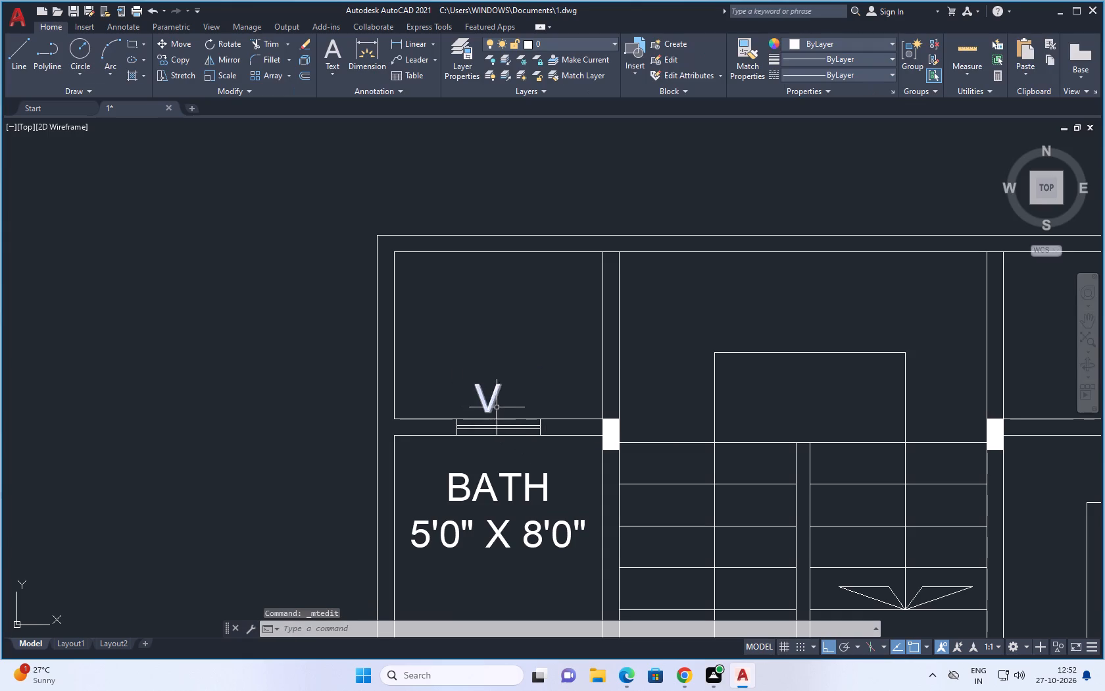
Copy the V tag to the outer west side of the north-east 5'0" X 10'0" bath's window.
{"action": "left_click", "coordinate": [497, 407]}
{"action": "left_click", "coordinate": [487, 396]}
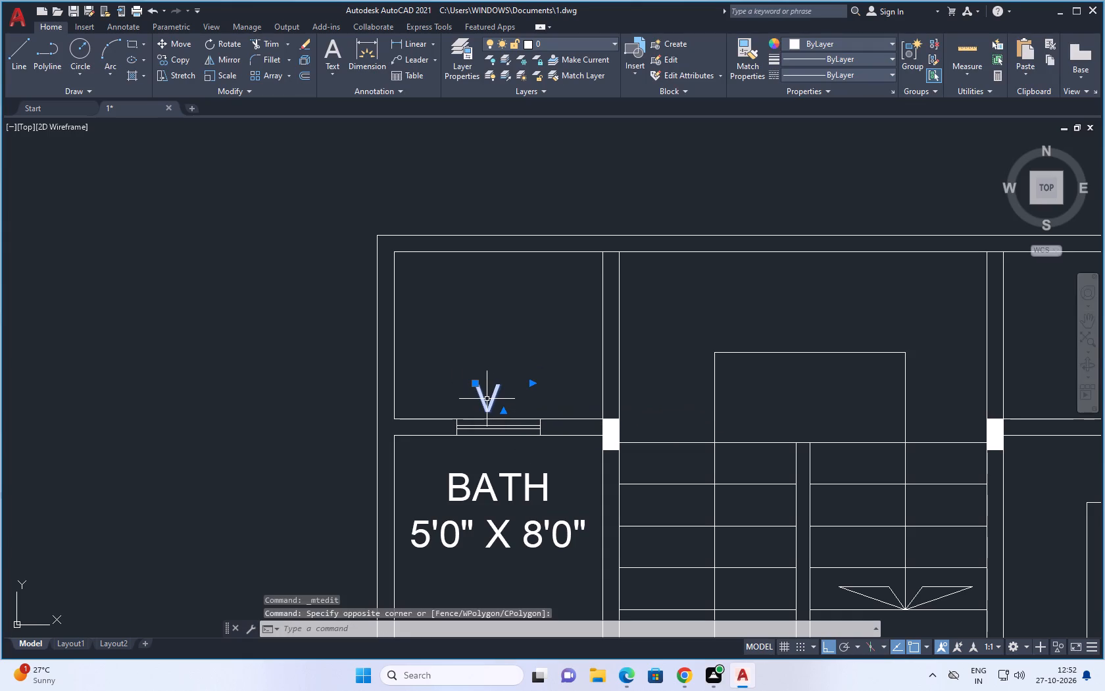
{"action": "key", "text": "ctrl+c"}
{"action": "key", "text": "ctrl+v"}
{"action": "scroll", "coordinate": [466, 440], "scroll_direction": "down", "scroll_amount": 5}
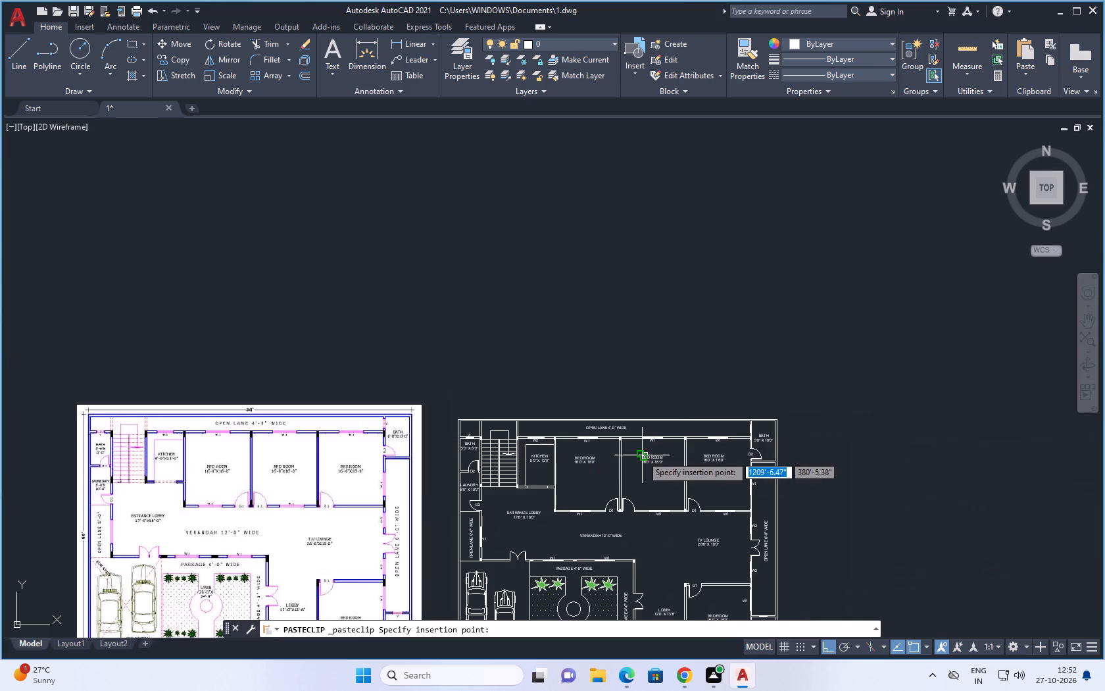
{"action": "scroll", "coordinate": [744, 430], "scroll_direction": "up", "scroll_amount": 4}
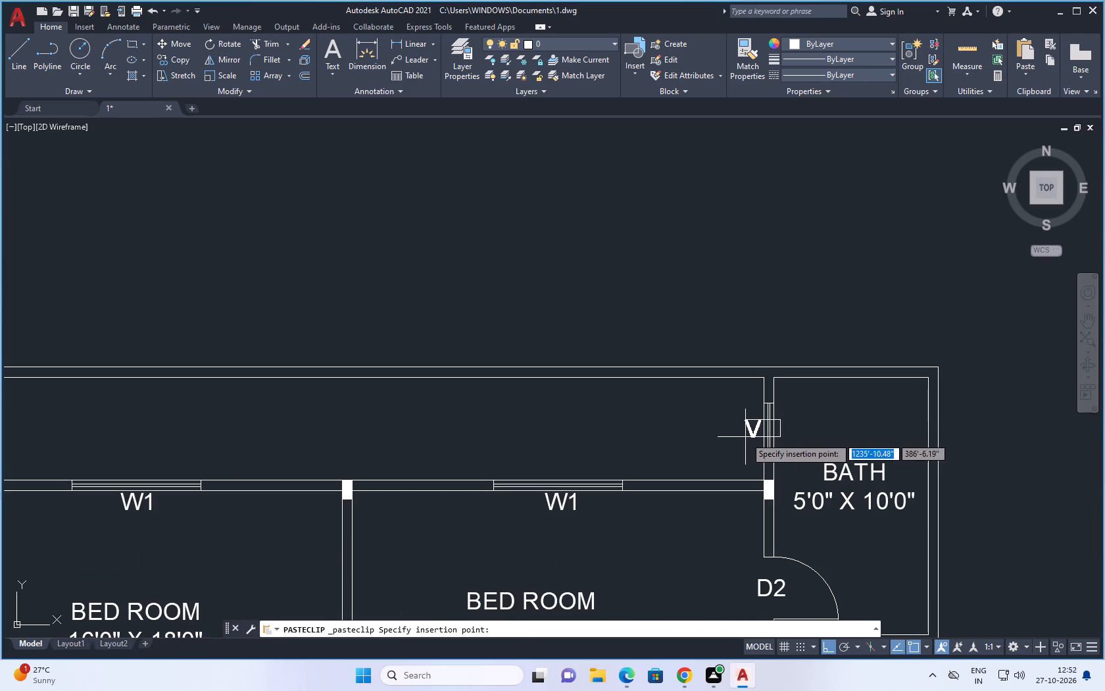
{"action": "left_click", "coordinate": [745, 437]}
Paste another V tag above the north window of the lower 5'0" X 10'0" bath beside the bedroom.
{"action": "key", "text": "space"}
{"action": "scroll", "coordinate": [707, 358], "scroll_direction": "down", "scroll_amount": 4}
{"action": "scroll", "coordinate": [723, 486], "scroll_direction": "down", "scroll_amount": 2}
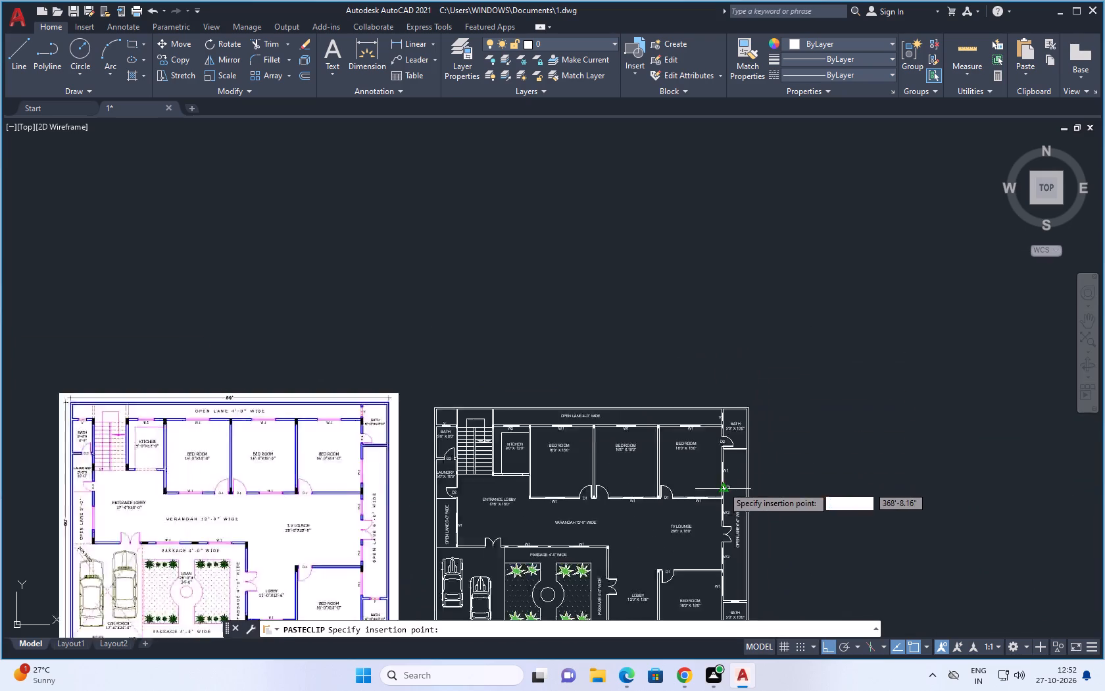
{"action": "scroll", "coordinate": [723, 486], "scroll_direction": "down", "scroll_amount": 1}
{"action": "scroll", "coordinate": [722, 544], "scroll_direction": "up", "scroll_amount": 5}
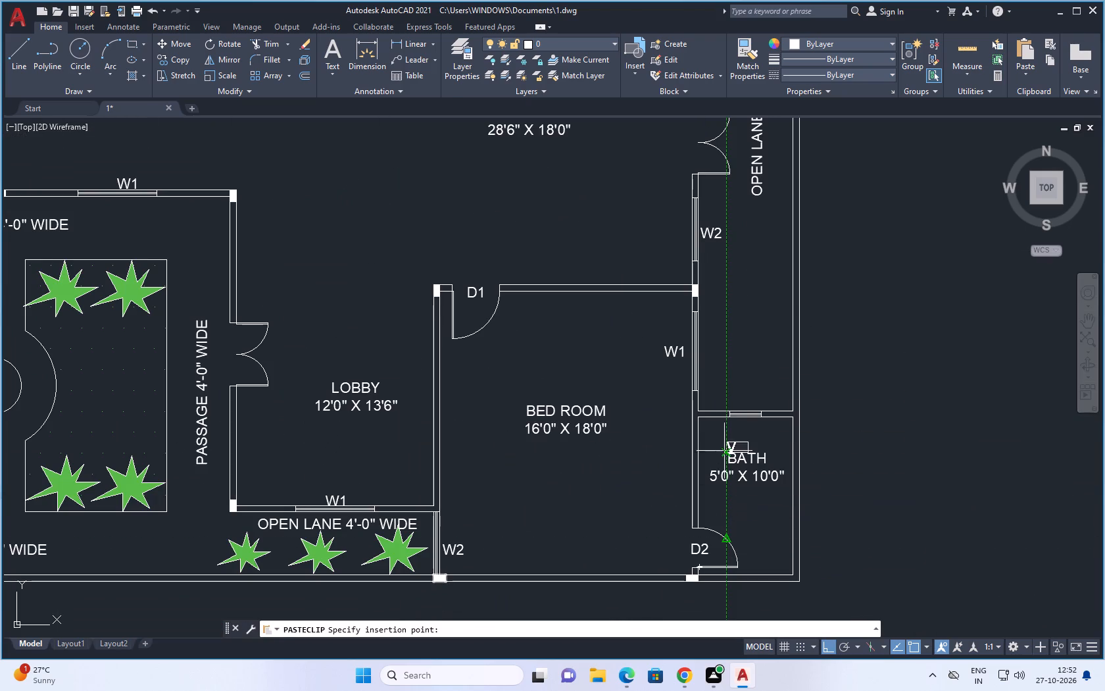
{"action": "left_click", "coordinate": [741, 403]}
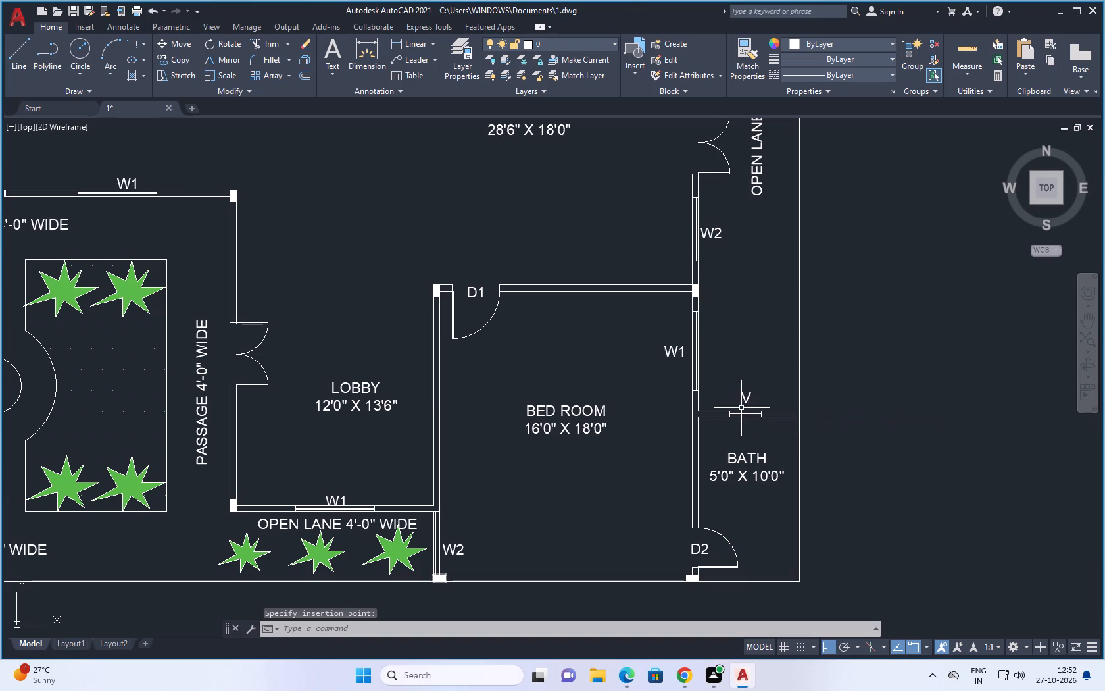
Move the lower bath's V tag down so it sits close above its window.
{"action": "scroll", "coordinate": [777, 407], "scroll_direction": "up", "scroll_amount": 3}
{"action": "left_click", "coordinate": [647, 378]}
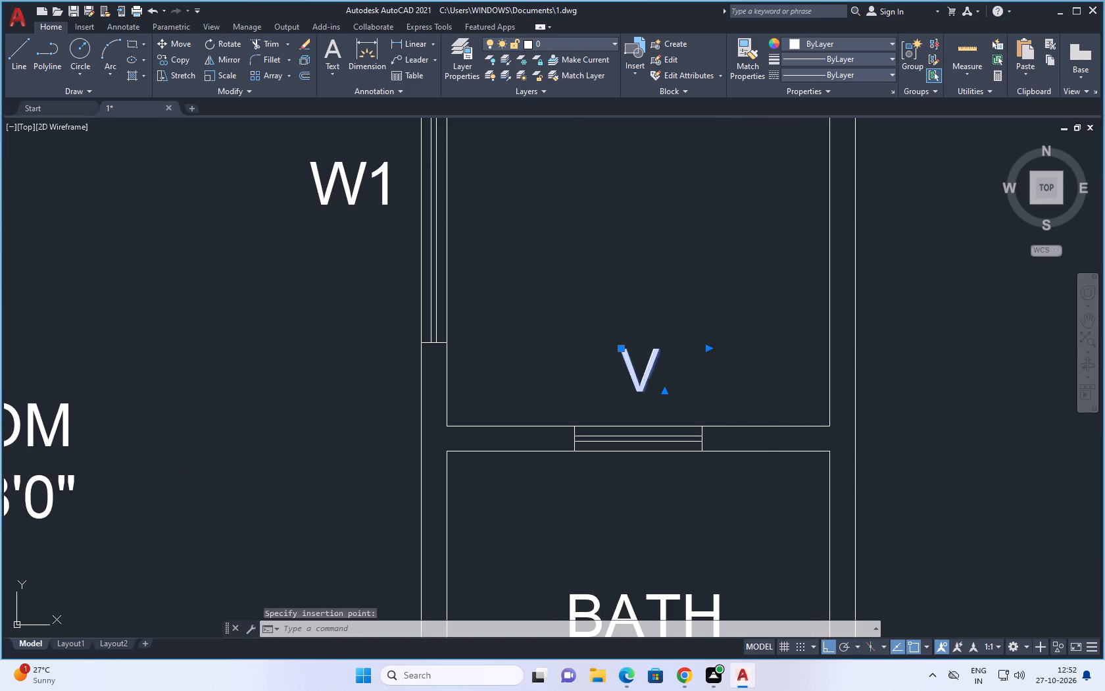
{"action": "key", "text": "m"}
{"action": "key", "text": "space"}
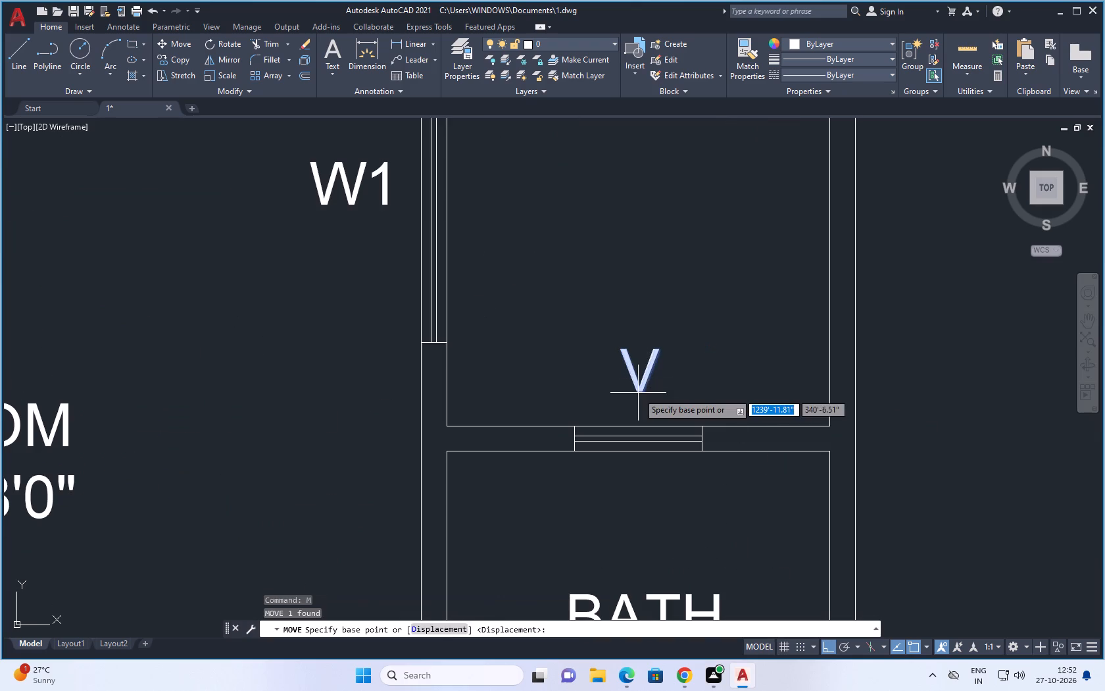
{"action": "left_click", "coordinate": [638, 393]}
{"action": "left_click", "coordinate": [635, 420]}
{"action": "scroll", "coordinate": [721, 420], "scroll_direction": "down", "scroll_amount": 4}
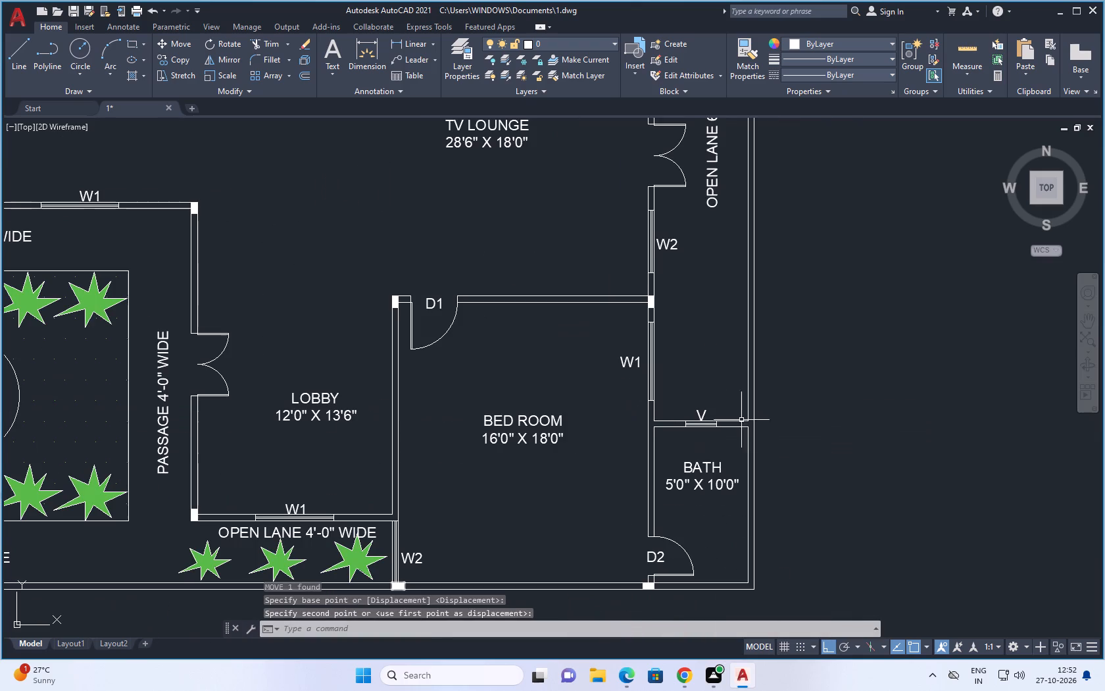
Break the outer south wall line at the outer south-east corner of the pillar at the car porch's east end.
{"action": "scroll", "coordinate": [765, 363], "scroll_direction": "down", "scroll_amount": 2}
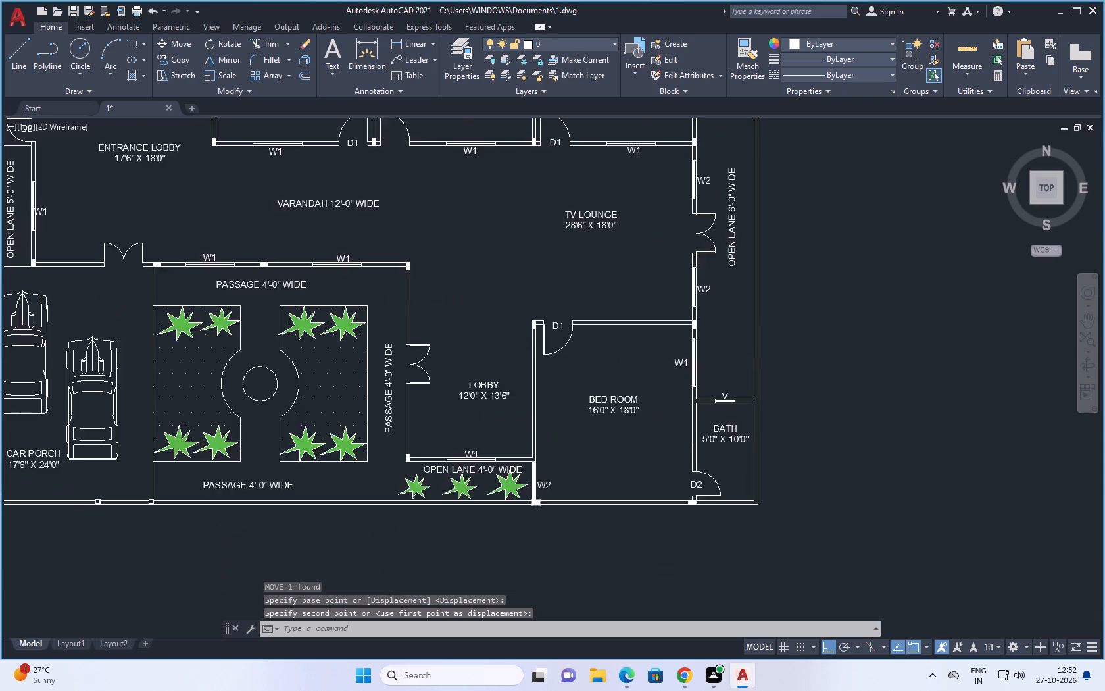
{"action": "scroll", "coordinate": [765, 363], "scroll_direction": "down", "scroll_amount": 1}
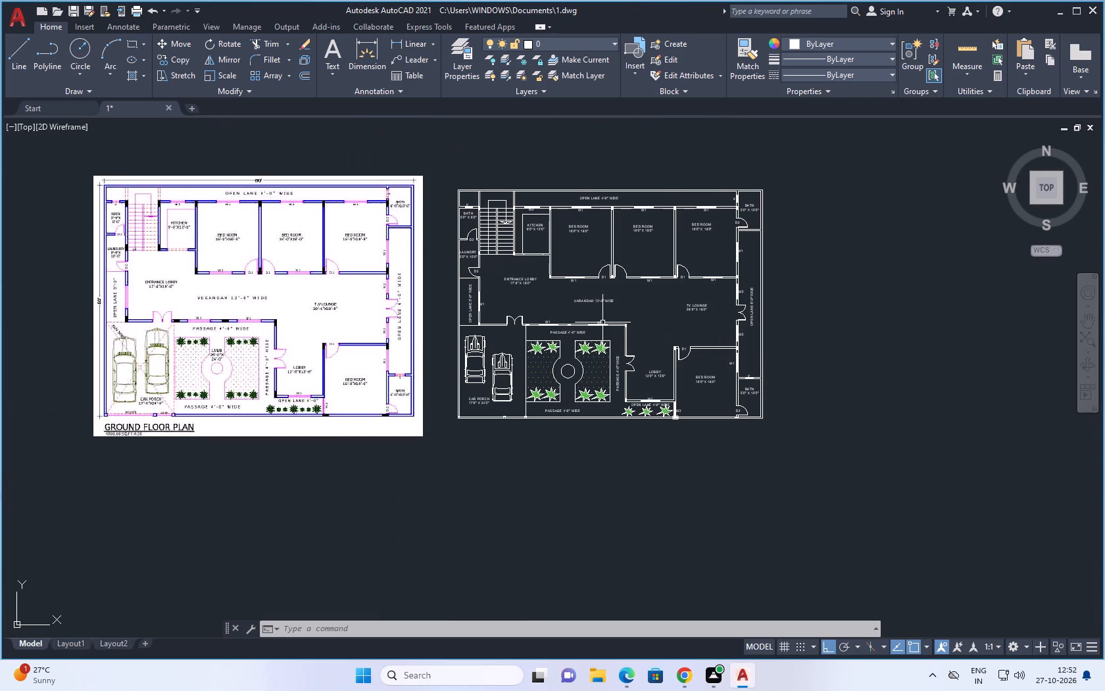
{"action": "scroll", "coordinate": [470, 195], "scroll_direction": "up", "scroll_amount": 1}
{"action": "scroll", "coordinate": [470, 195], "scroll_direction": "down", "scroll_amount": 1}
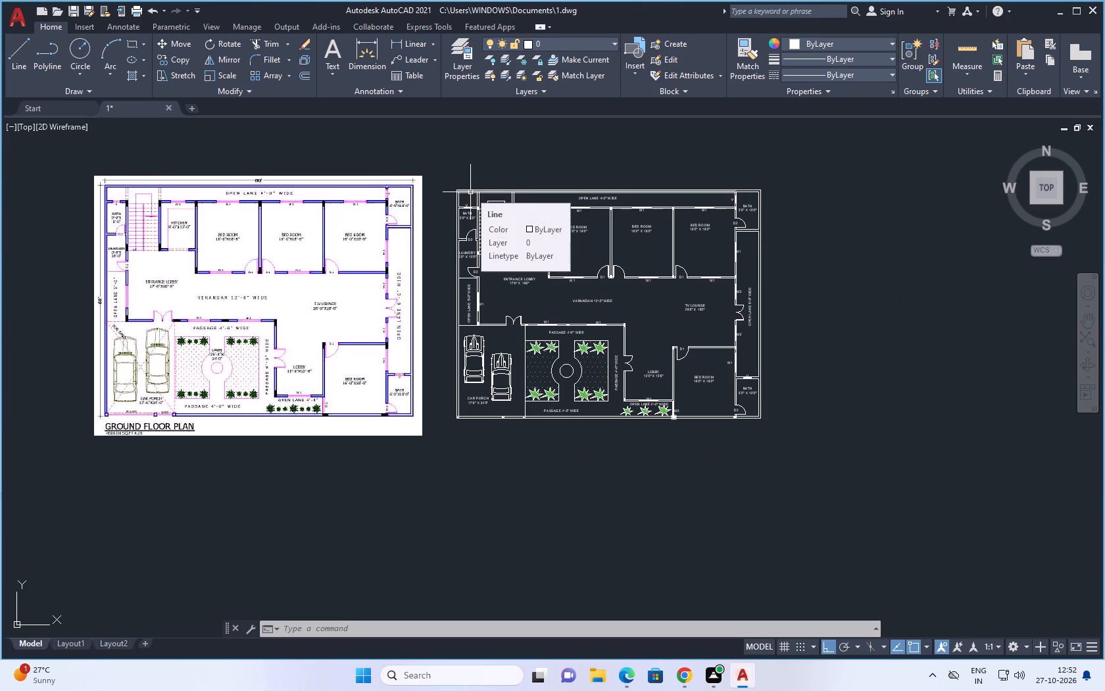
{"action": "scroll", "coordinate": [519, 409], "scroll_direction": "up", "scroll_amount": 3}
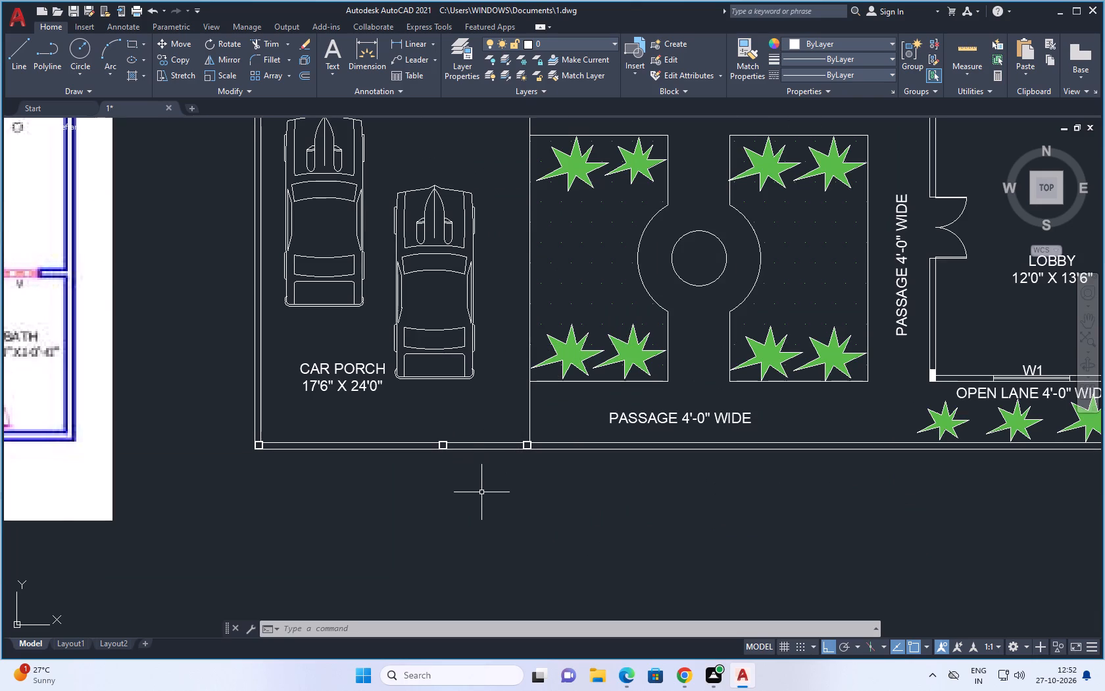
{"action": "type", "text": "BR"}
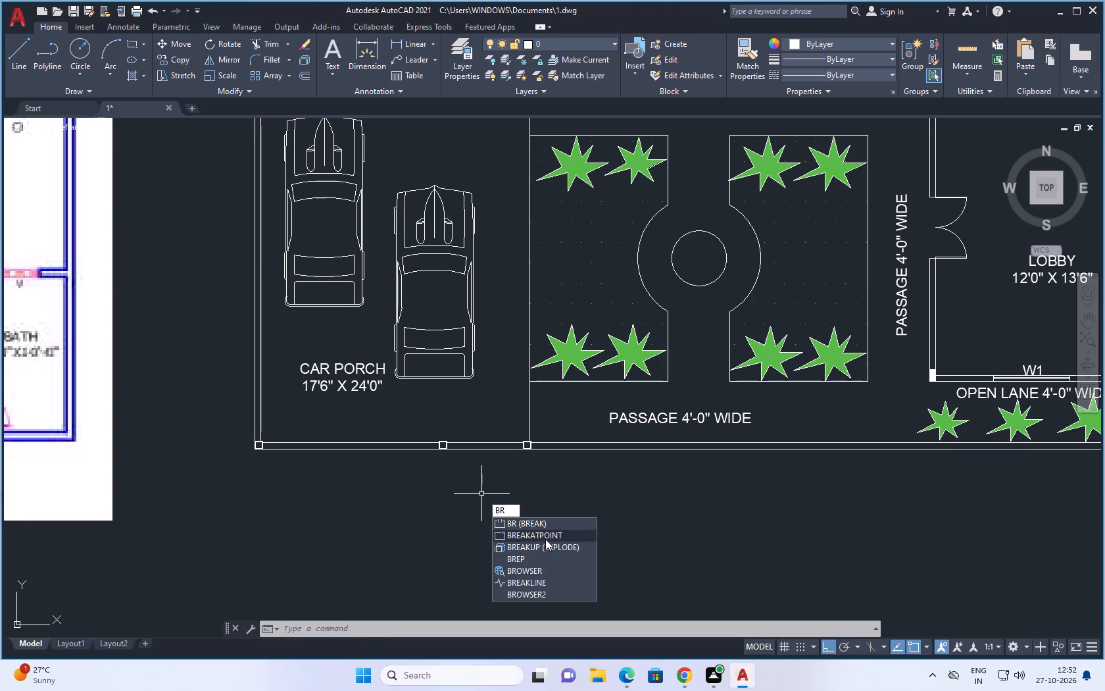
{"action": "left_click", "coordinate": [545, 538]}
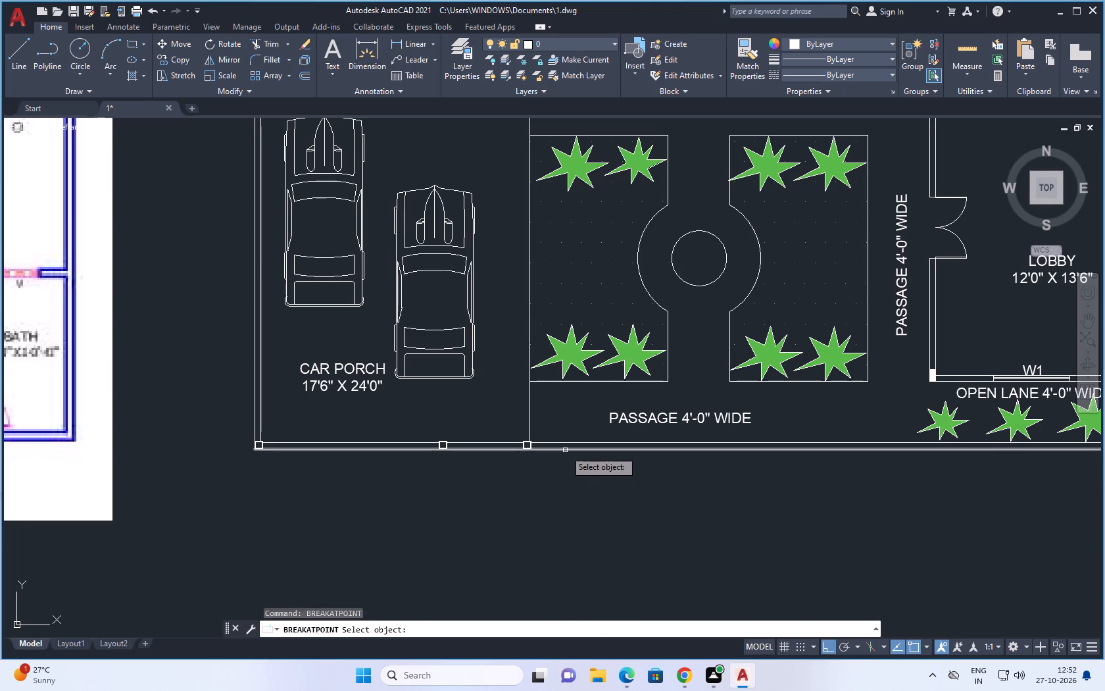
{"action": "left_click", "coordinate": [565, 450]}
{"action": "scroll", "coordinate": [540, 452], "scroll_direction": "up", "scroll_amount": 5}
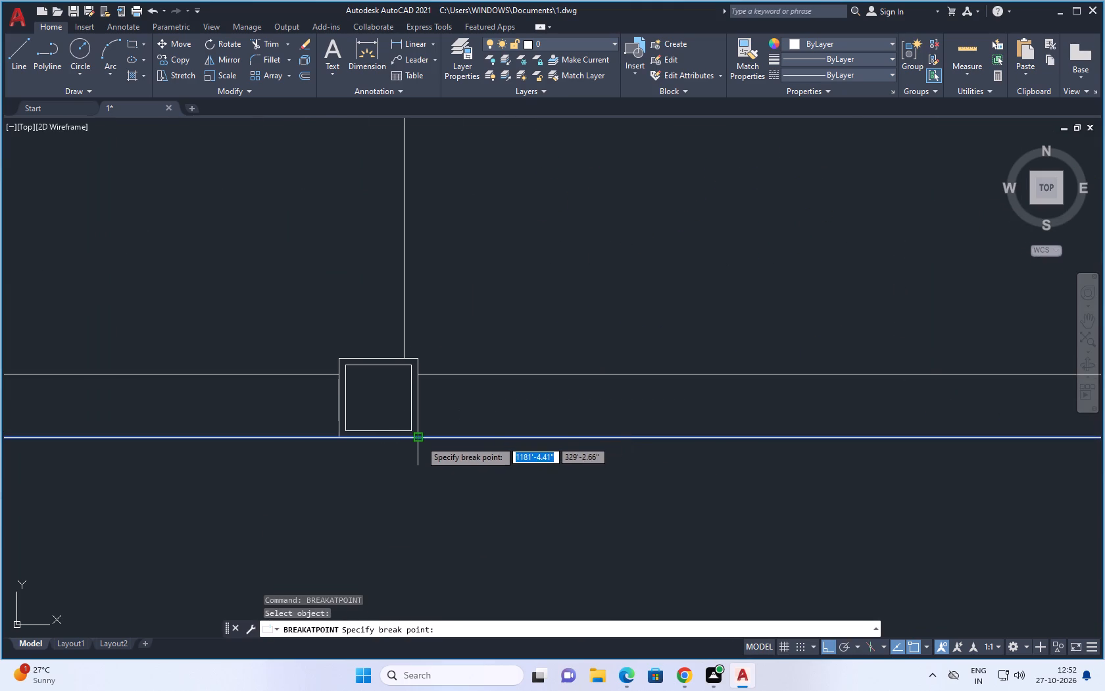
{"action": "left_click", "coordinate": [419, 440]}
Break the outer south wall line at the south-east corner of the car porch's south-west corner pillar.
{"action": "scroll", "coordinate": [683, 477], "scroll_direction": "down", "scroll_amount": 4}
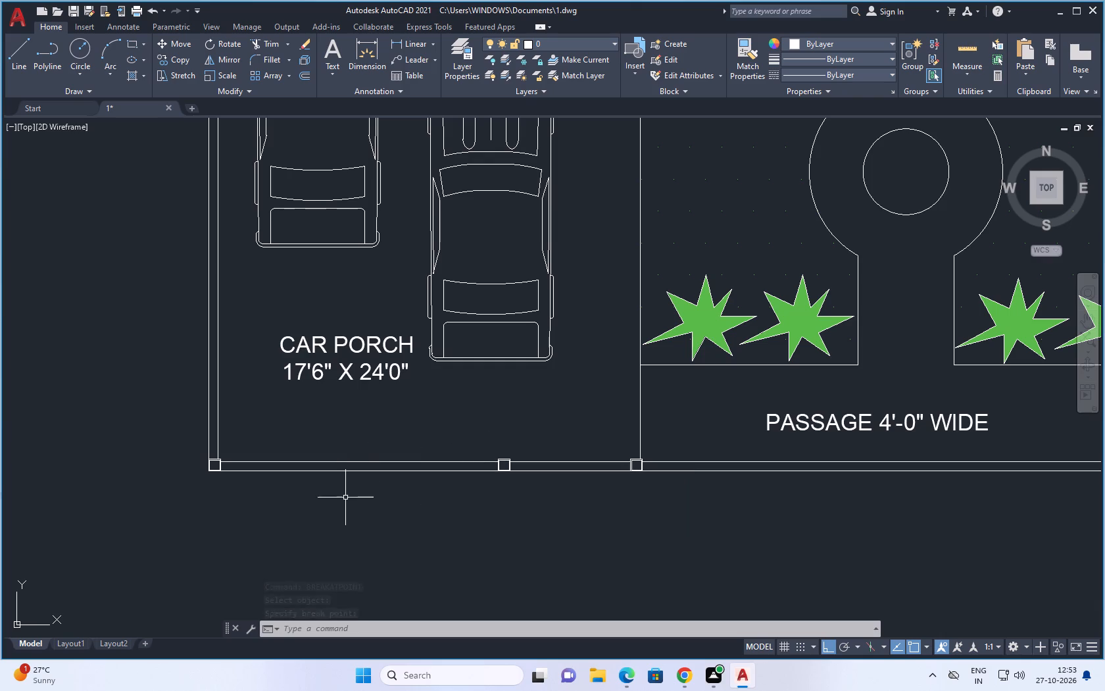
{"action": "key", "text": "space"}
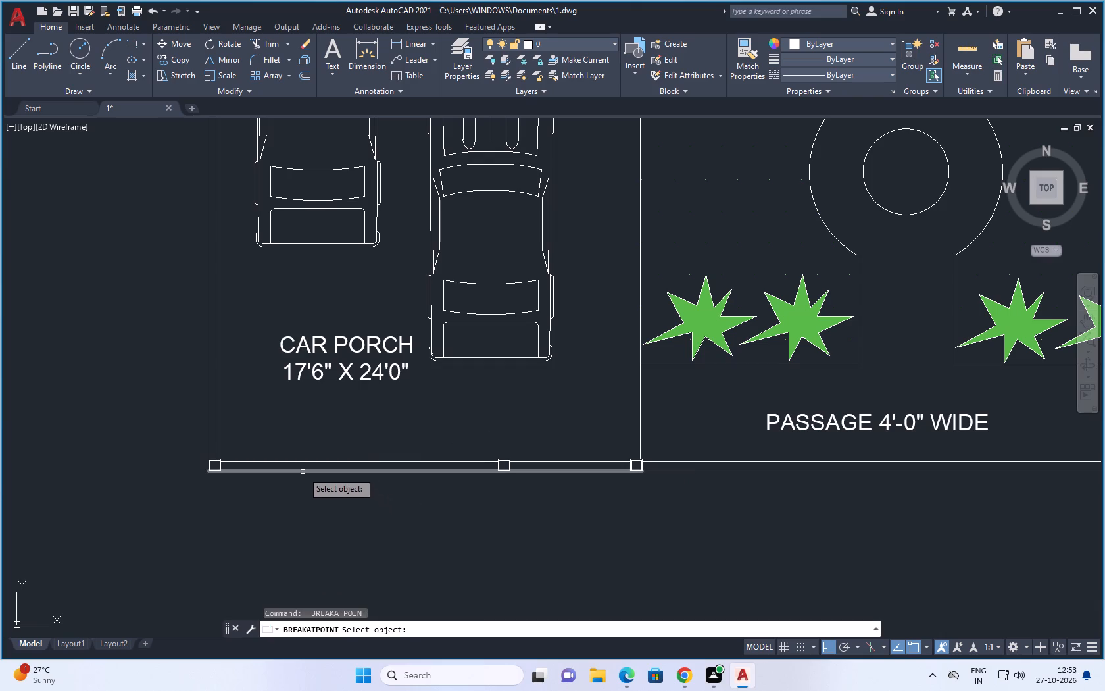
{"action": "left_click", "coordinate": [303, 472]}
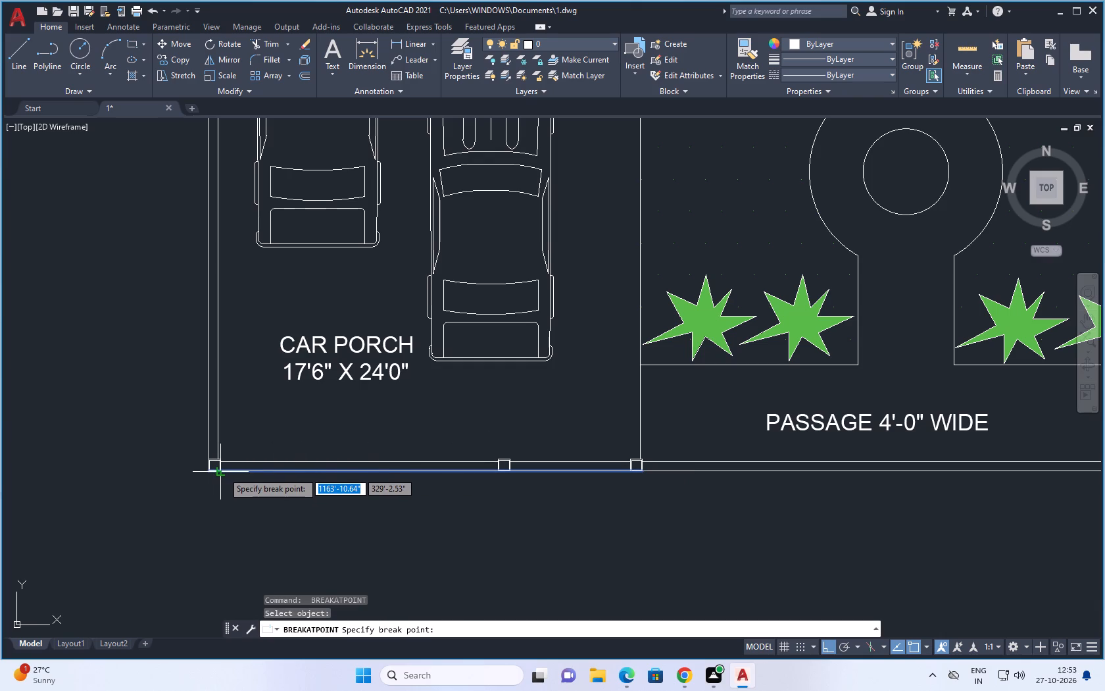
{"action": "scroll", "coordinate": [223, 469], "scroll_direction": "up", "scroll_amount": 4}
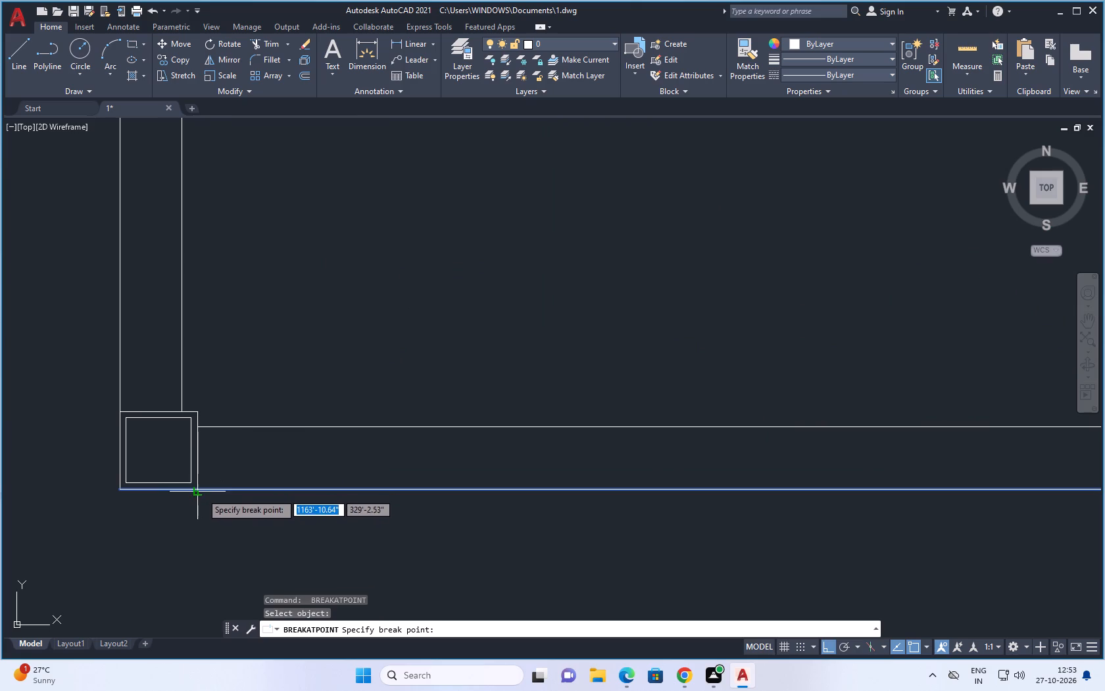
{"action": "left_click", "coordinate": [200, 491]}
Break the south face line of the lower 5'0" X 10'0" bath's north wall at both ends of the V window.
{"action": "scroll", "coordinate": [310, 530], "scroll_direction": "down", "scroll_amount": 8}
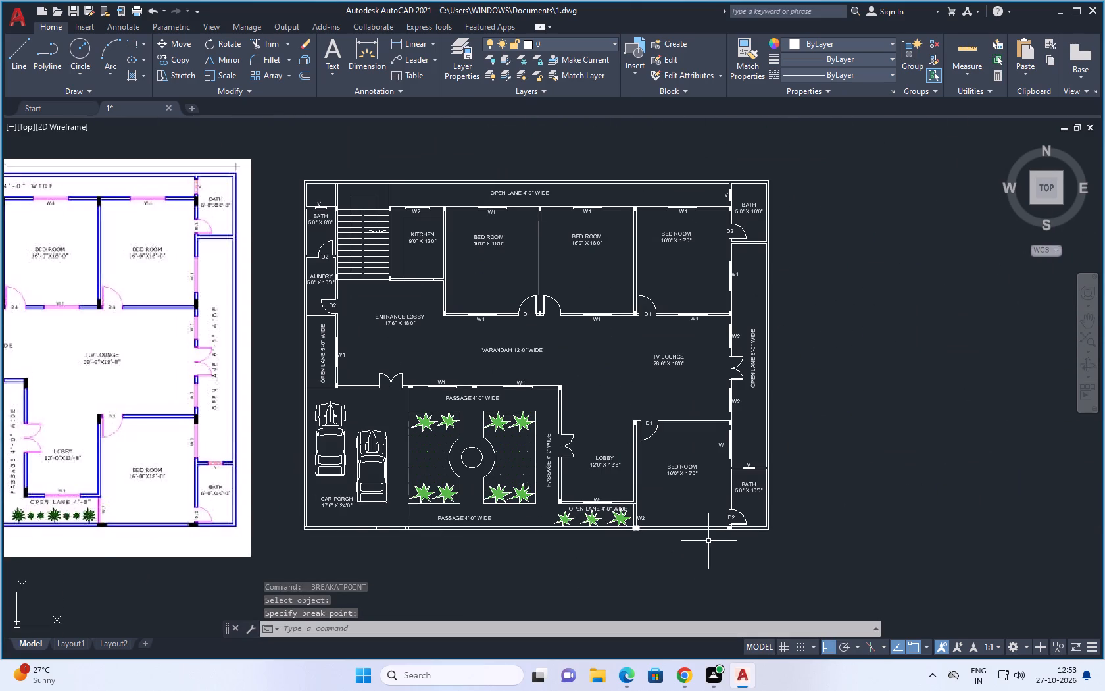
{"action": "scroll", "coordinate": [708, 541], "scroll_direction": "down", "scroll_amount": 1}
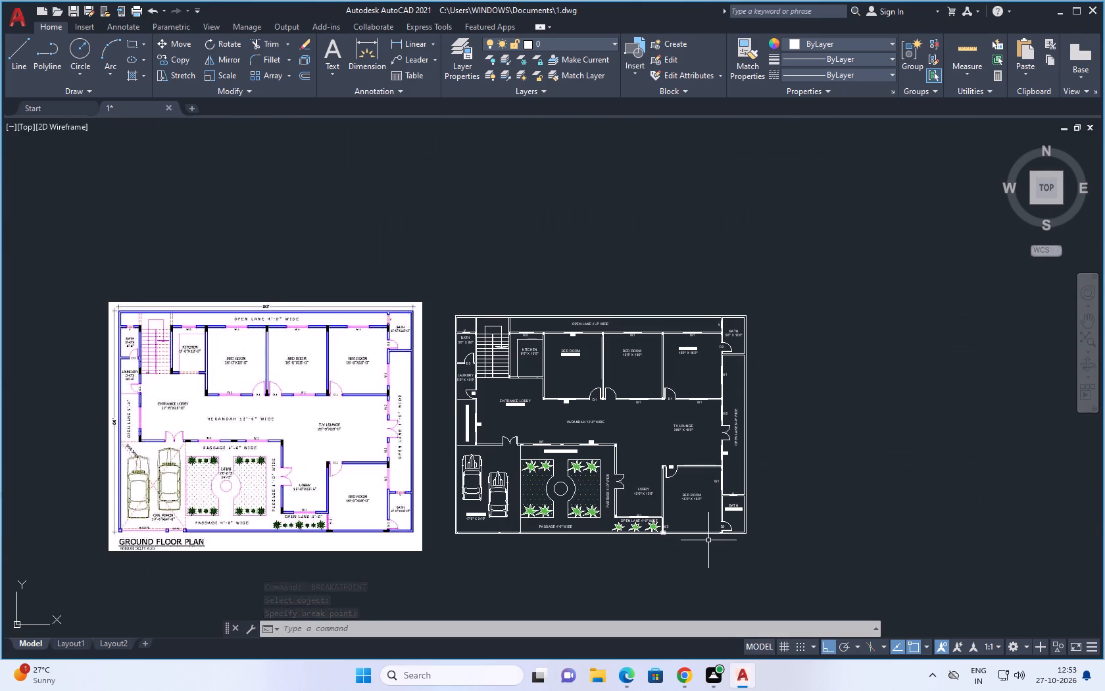
{"action": "key", "text": "space"}
{"action": "scroll", "coordinate": [737, 486], "scroll_direction": "up", "scroll_amount": 4}
{"action": "left_click", "coordinate": [726, 552]}
{"action": "scroll", "coordinate": [719, 558], "scroll_direction": "up", "scroll_amount": 3}
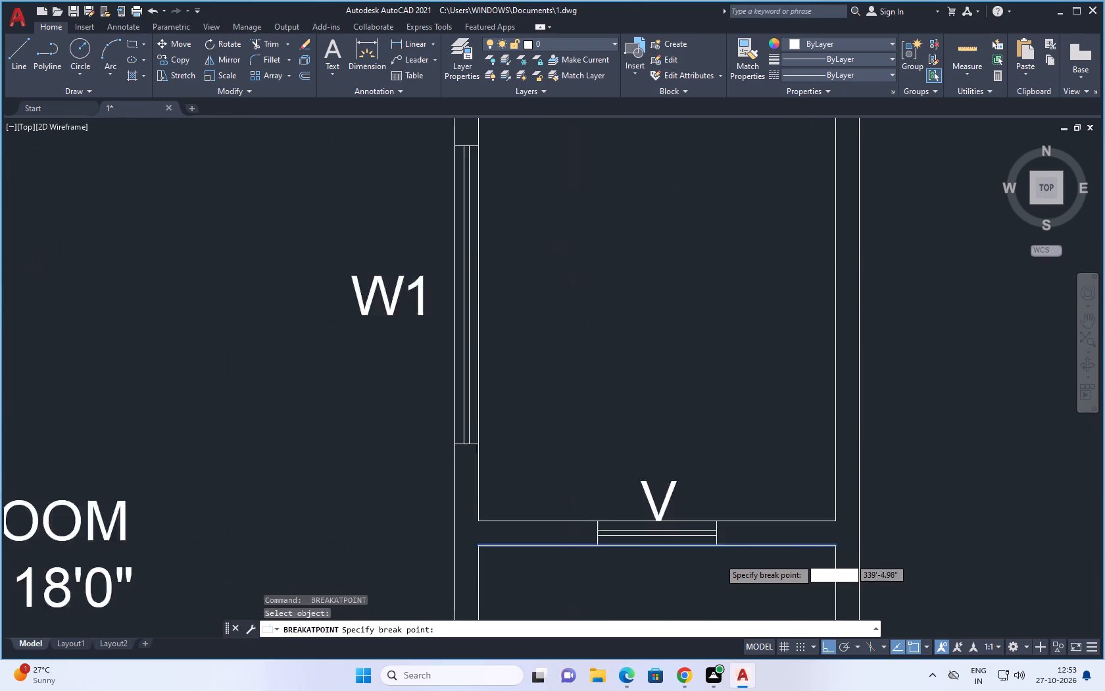
{"action": "scroll", "coordinate": [719, 558], "scroll_direction": "up", "scroll_amount": 2}
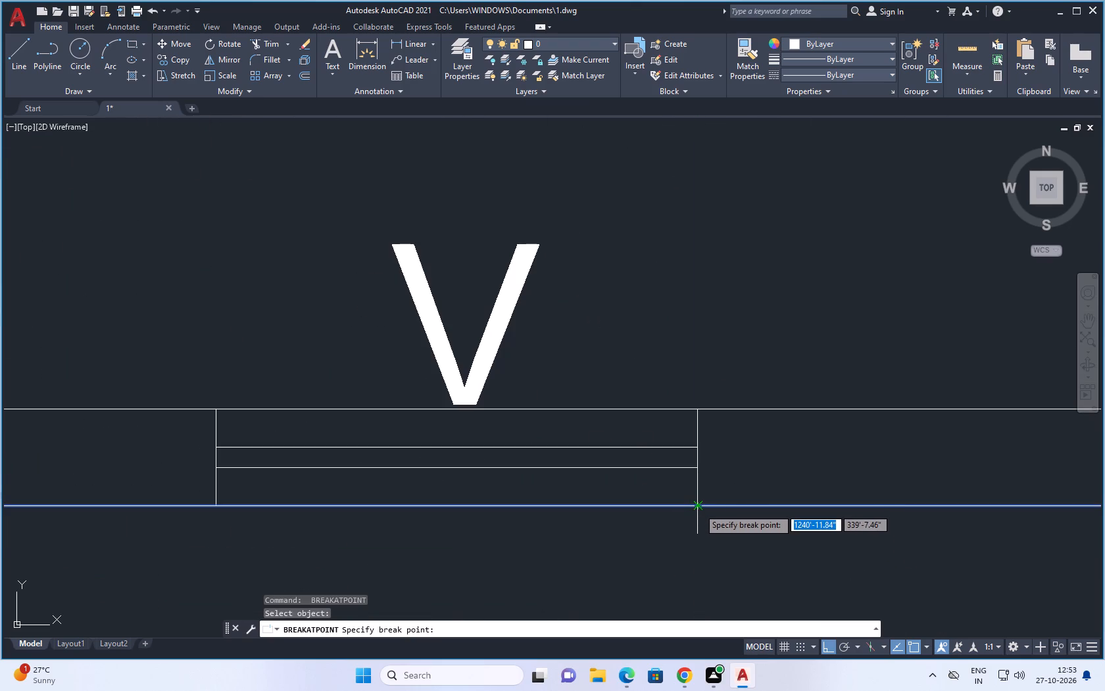
{"action": "left_click", "coordinate": [699, 508]}
{"action": "key", "text": "space"}
{"action": "left_click", "coordinate": [254, 507]}
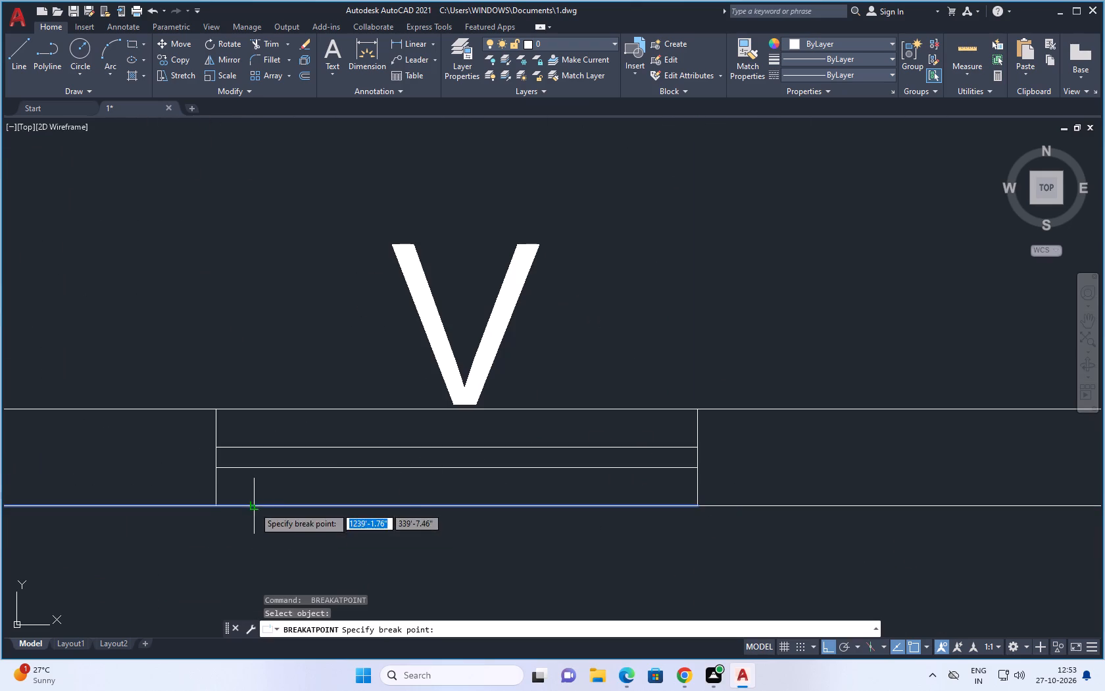
{"action": "left_click", "coordinate": [216, 505]}
Break the north face line of the same bath wall at both ends of the V window.
{"action": "key", "text": "space"}
{"action": "left_click", "coordinate": [310, 409]}
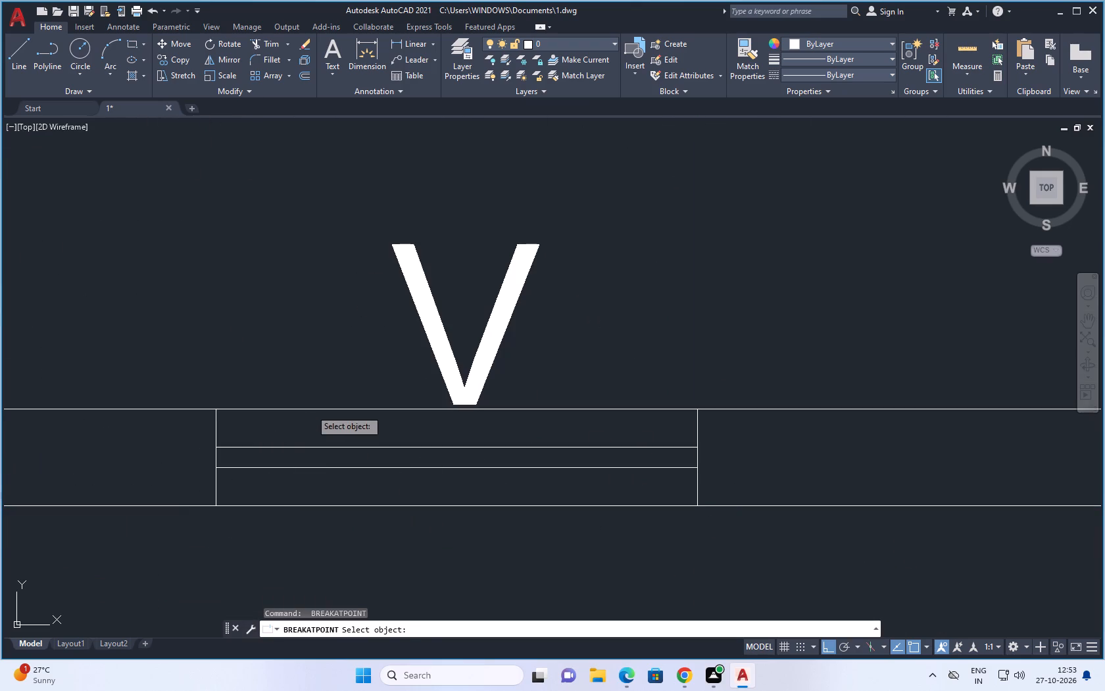
{"action": "left_click", "coordinate": [219, 410]}
{"action": "key", "text": "space"}
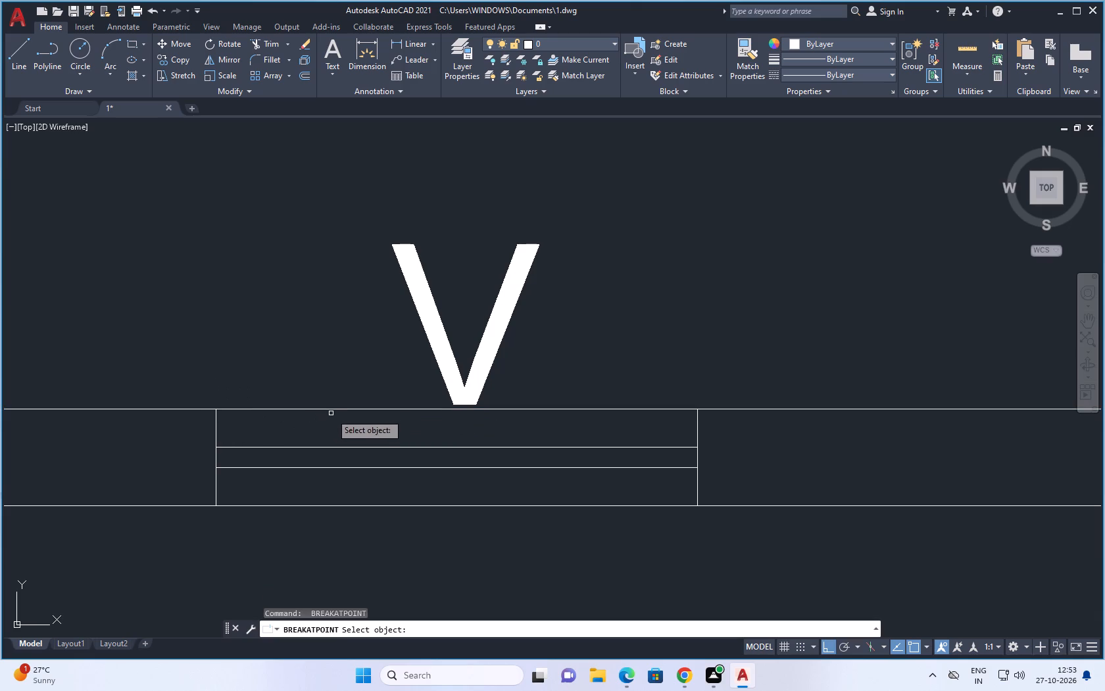
{"action": "left_click", "coordinate": [335, 410]}
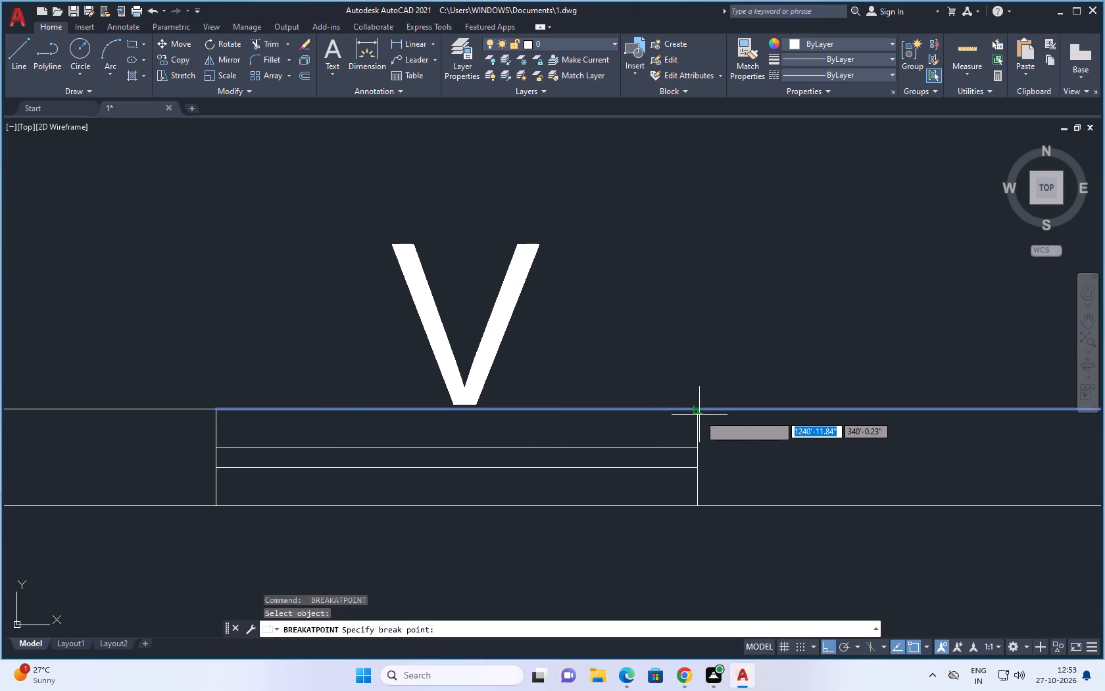
{"action": "left_click", "coordinate": [698, 410]}
Break the east face line of the 16'0" X 18'0" bedroom's east wall at both ends of the W1 window.
{"action": "scroll", "coordinate": [688, 533], "scroll_direction": "down", "scroll_amount": 6}
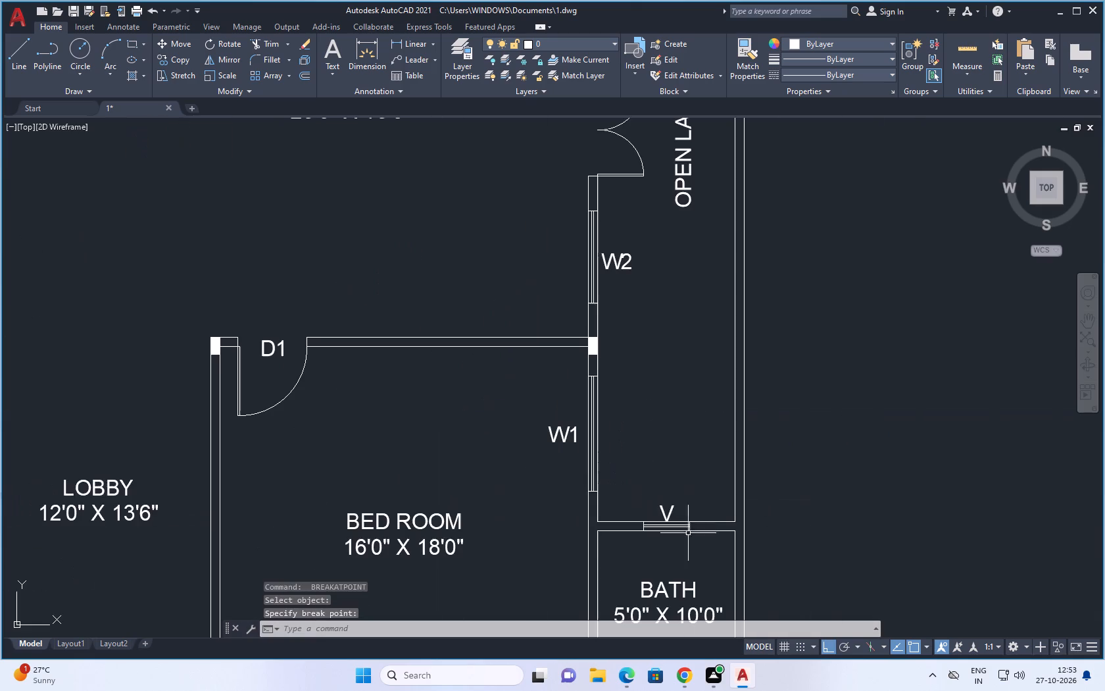
{"action": "scroll", "coordinate": [590, 461], "scroll_direction": "up", "scroll_amount": 4}
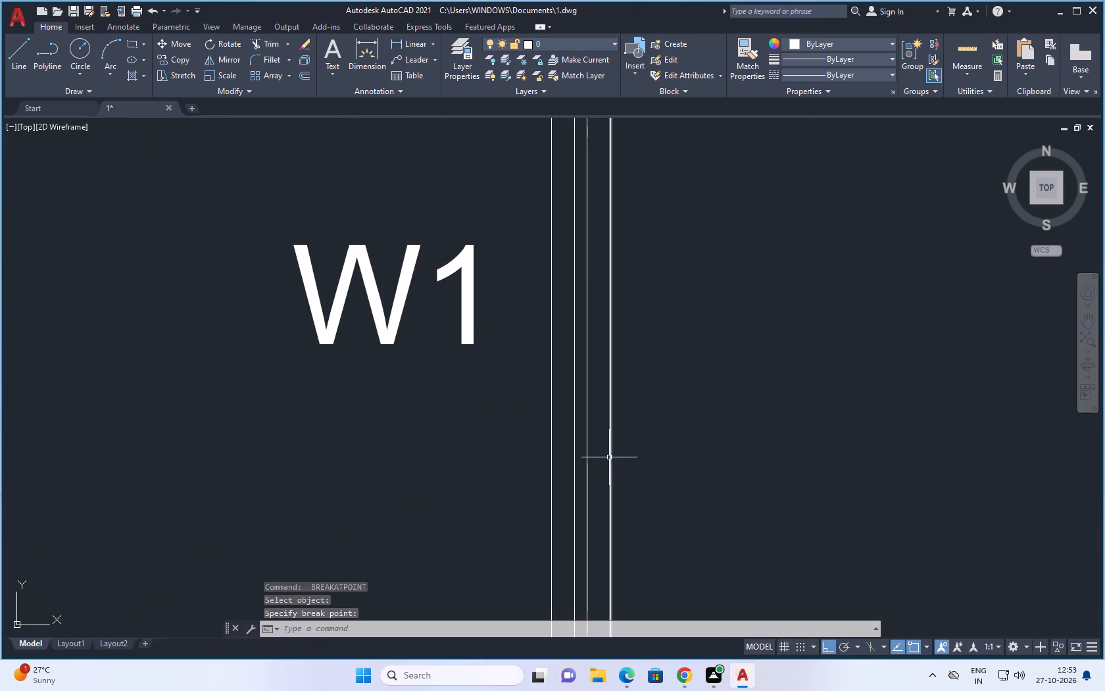
{"action": "left_click", "coordinate": [609, 457]}
{"action": "scroll", "coordinate": [609, 457], "scroll_direction": "down", "scroll_amount": 4}
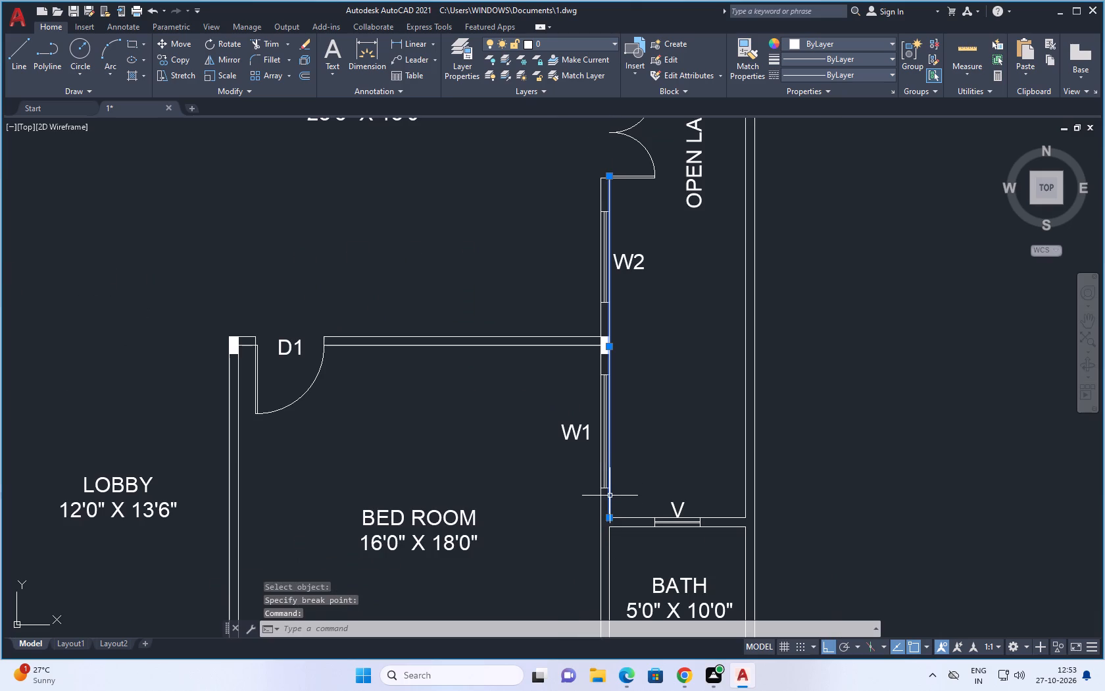
{"action": "key", "text": "space"}
{"action": "scroll", "coordinate": [608, 490], "scroll_direction": "up", "scroll_amount": 4}
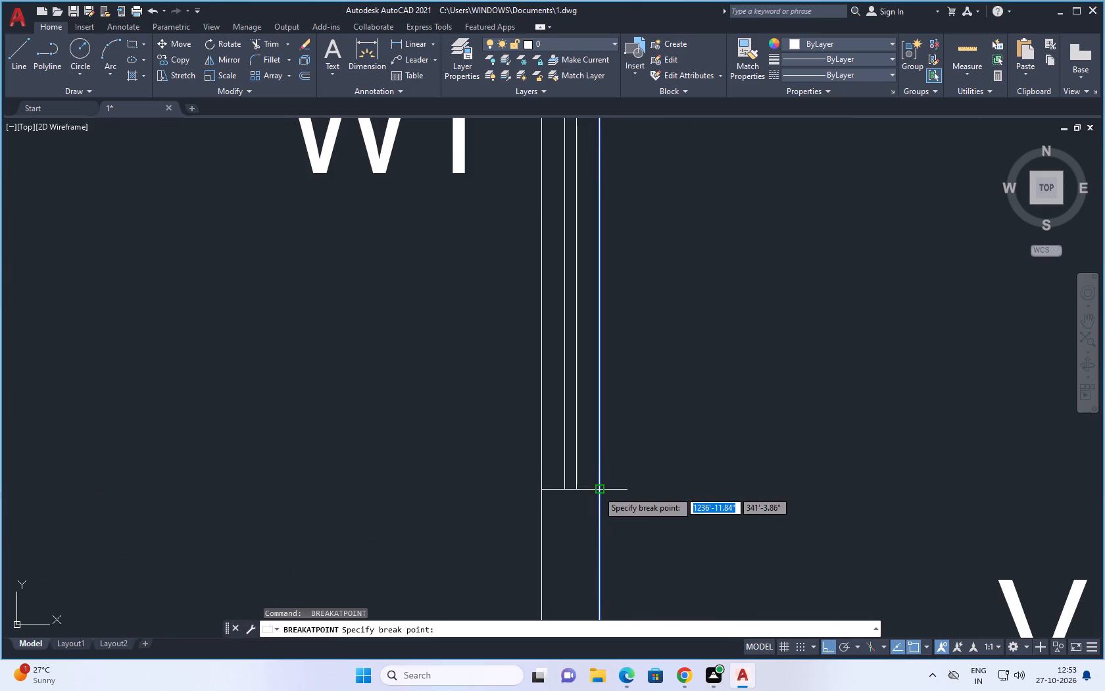
{"action": "left_click", "coordinate": [598, 491]}
{"action": "key", "text": "space"}
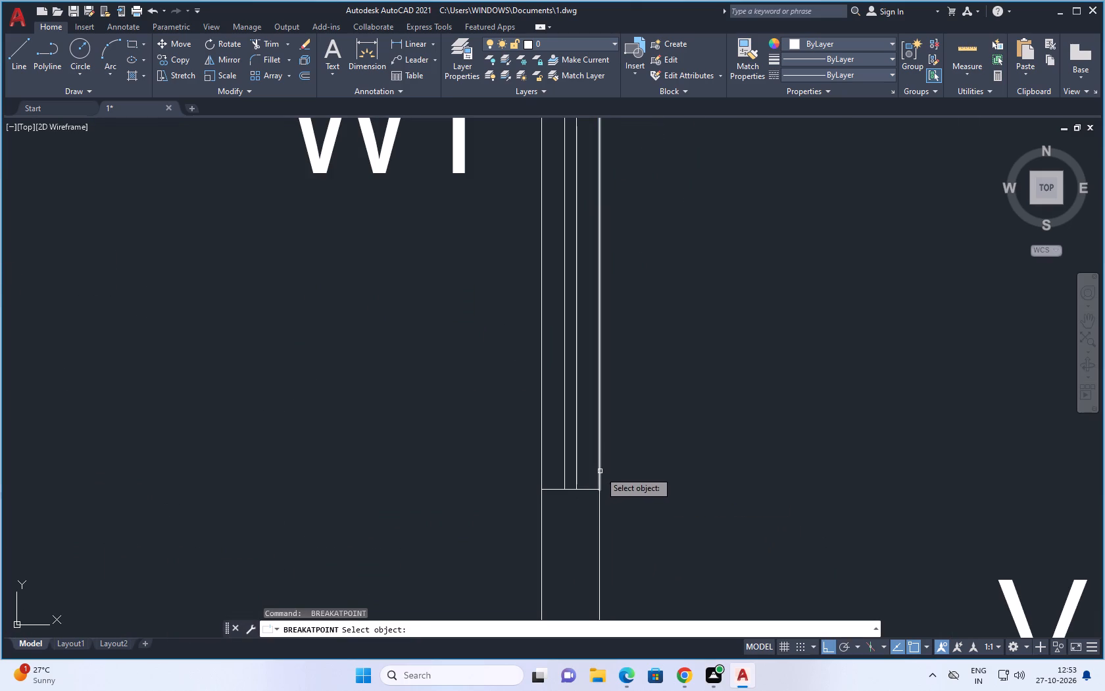
{"action": "left_click", "coordinate": [600, 471]}
{"action": "scroll", "coordinate": [604, 515], "scroll_direction": "down", "scroll_amount": 3}
{"action": "scroll", "coordinate": [602, 337], "scroll_direction": "up", "scroll_amount": 4}
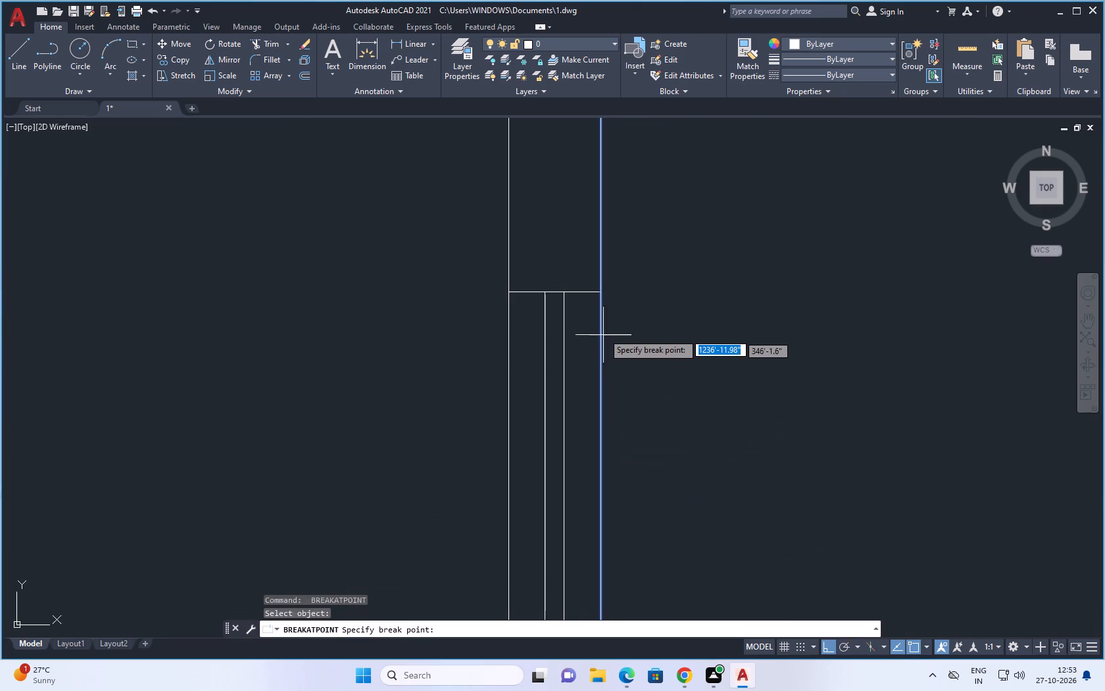
{"action": "left_click", "coordinate": [601, 292]}
Break the west face line of the bedroom's east wall at both ends of the W1 window.
{"action": "key", "text": "space"}
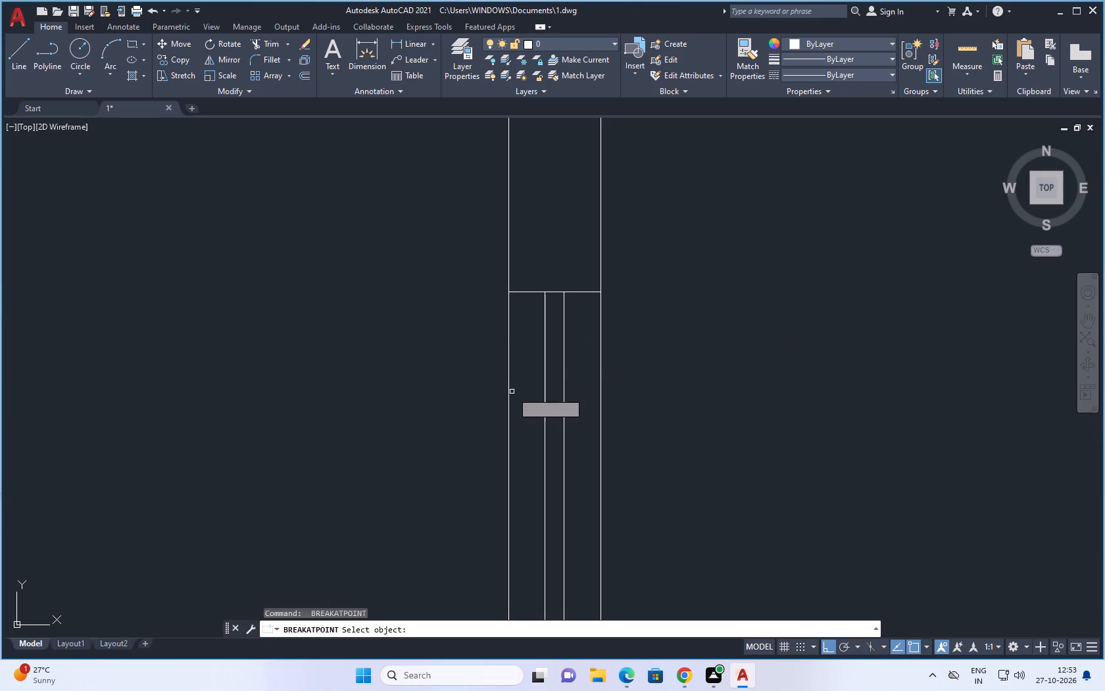
{"action": "left_click", "coordinate": [509, 395]}
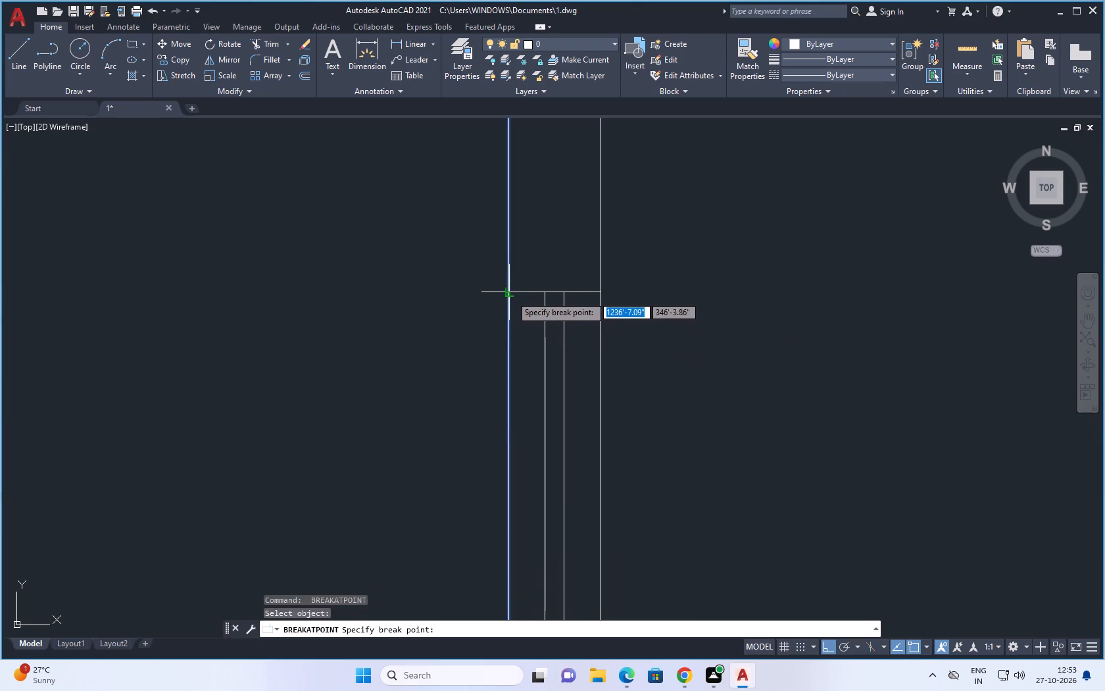
{"action": "left_click", "coordinate": [509, 292]}
{"action": "key", "text": "space"}
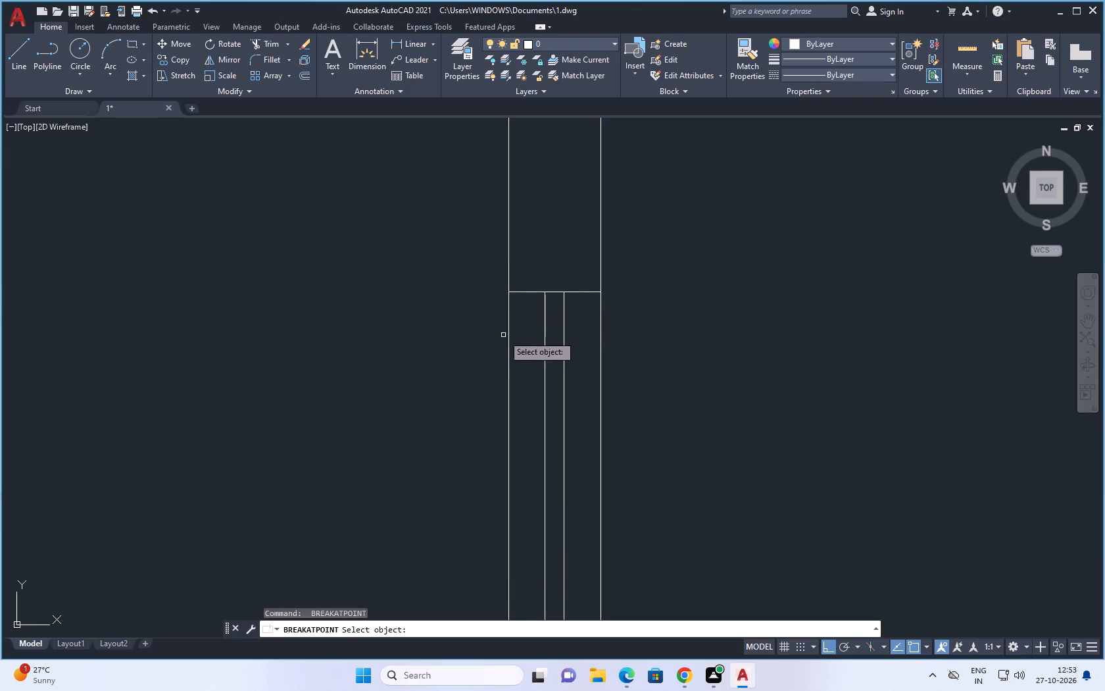
{"action": "left_click", "coordinate": [508, 344]}
{"action": "scroll", "coordinate": [528, 336], "scroll_direction": "down", "scroll_amount": 3}
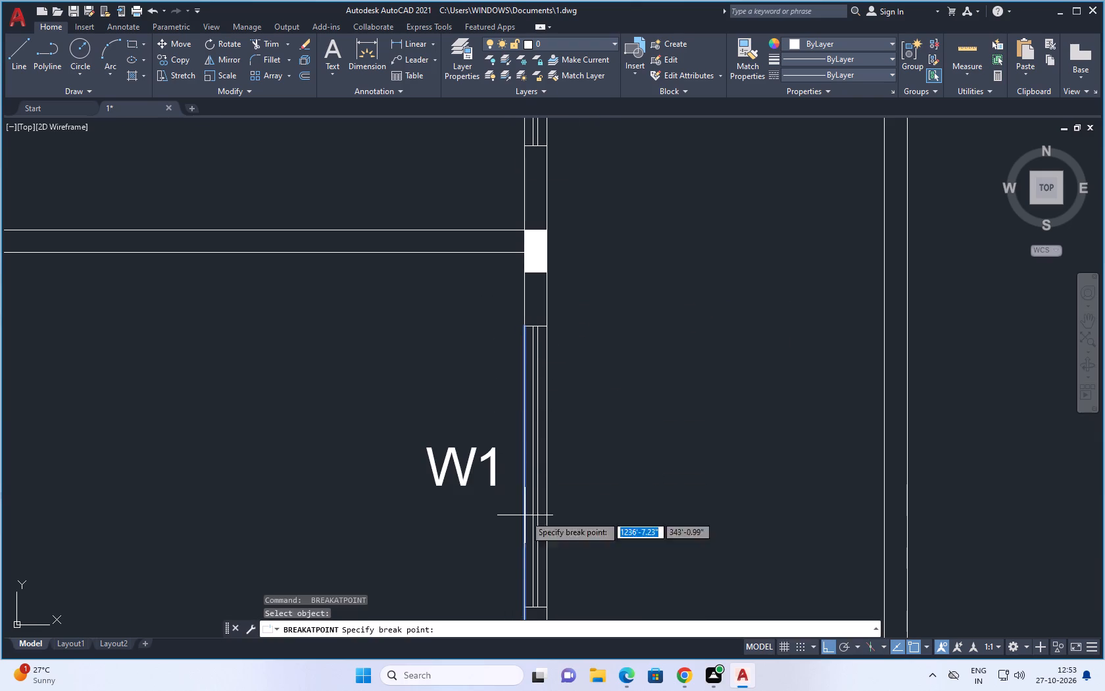
{"action": "scroll", "coordinate": [530, 567], "scroll_direction": "down", "scroll_amount": 2}
{"action": "scroll", "coordinate": [531, 585], "scroll_direction": "up", "scroll_amount": 4}
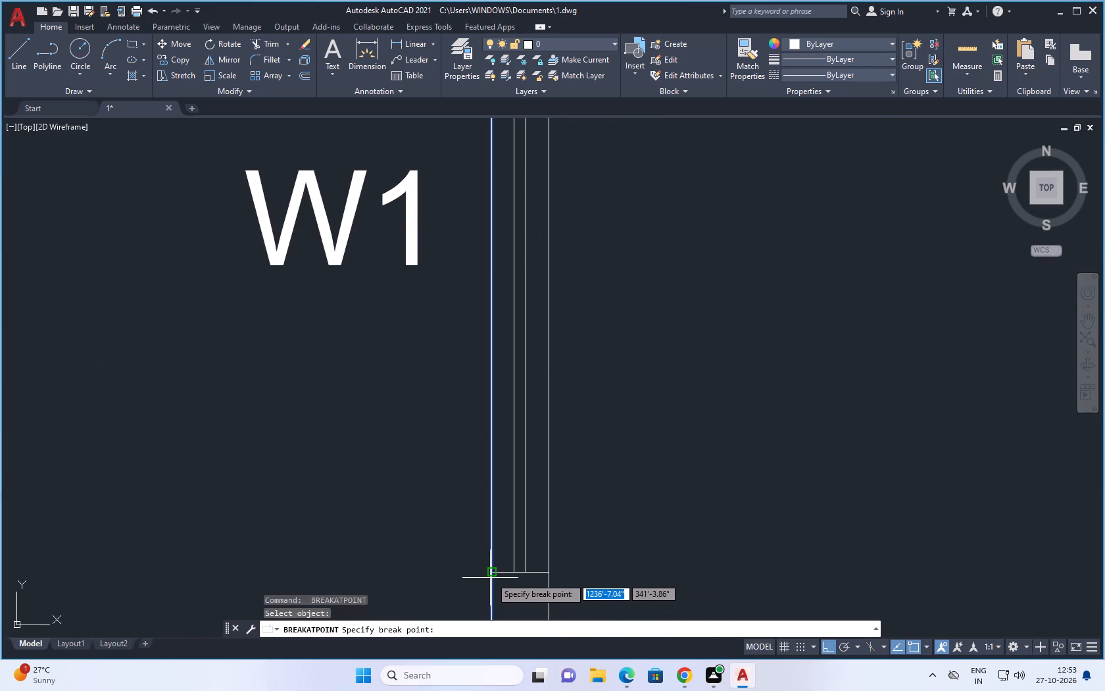
{"action": "left_click", "coordinate": [492, 575]}
Break the west face line of the TV lounge's east wall at both ends of the W2 window south of the double door.
{"action": "scroll", "coordinate": [610, 575], "scroll_direction": "down", "scroll_amount": 4}
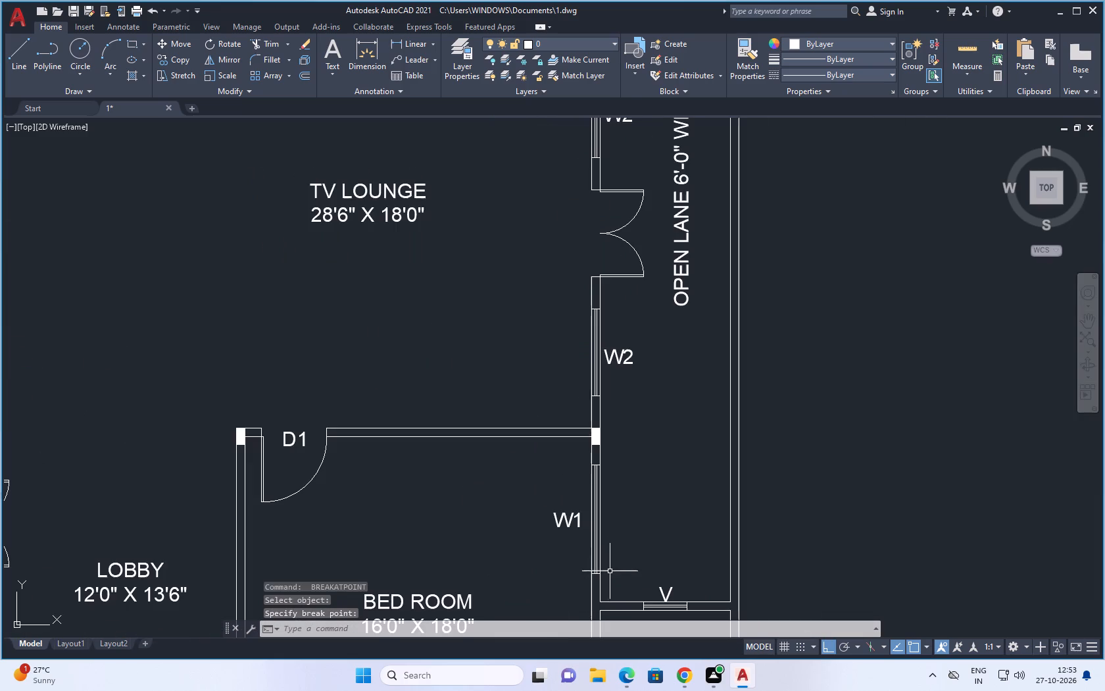
{"action": "scroll", "coordinate": [592, 311], "scroll_direction": "up", "scroll_amount": 2}
{"action": "key", "text": "space"}
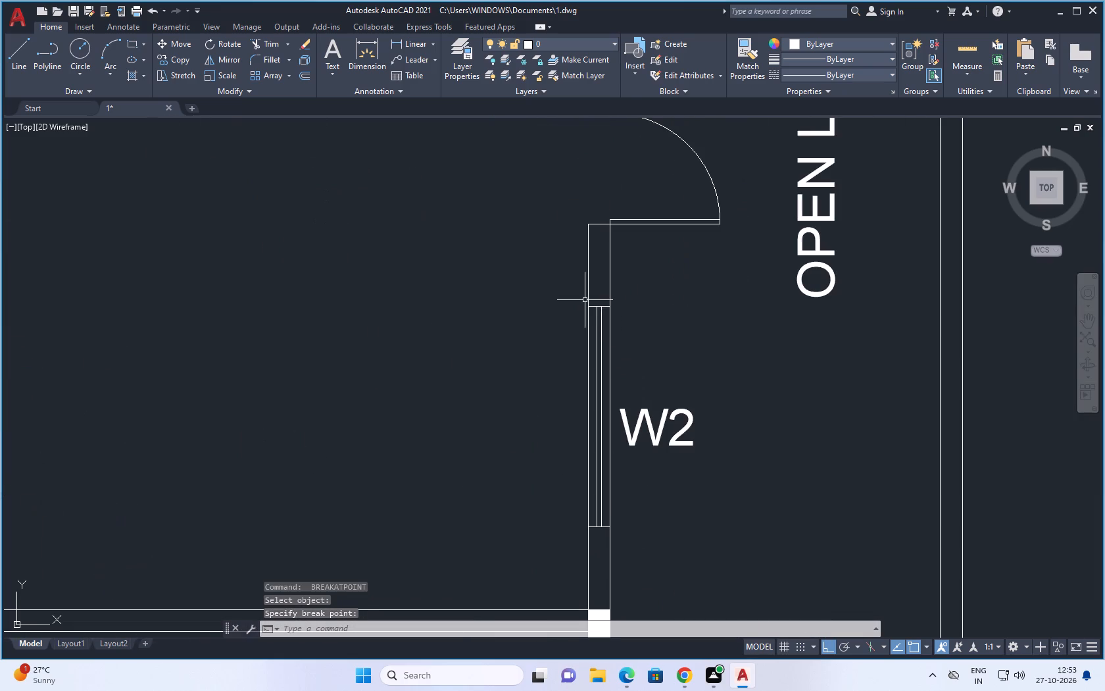
{"action": "left_click", "coordinate": [588, 292]}
{"action": "left_click", "coordinate": [589, 305]}
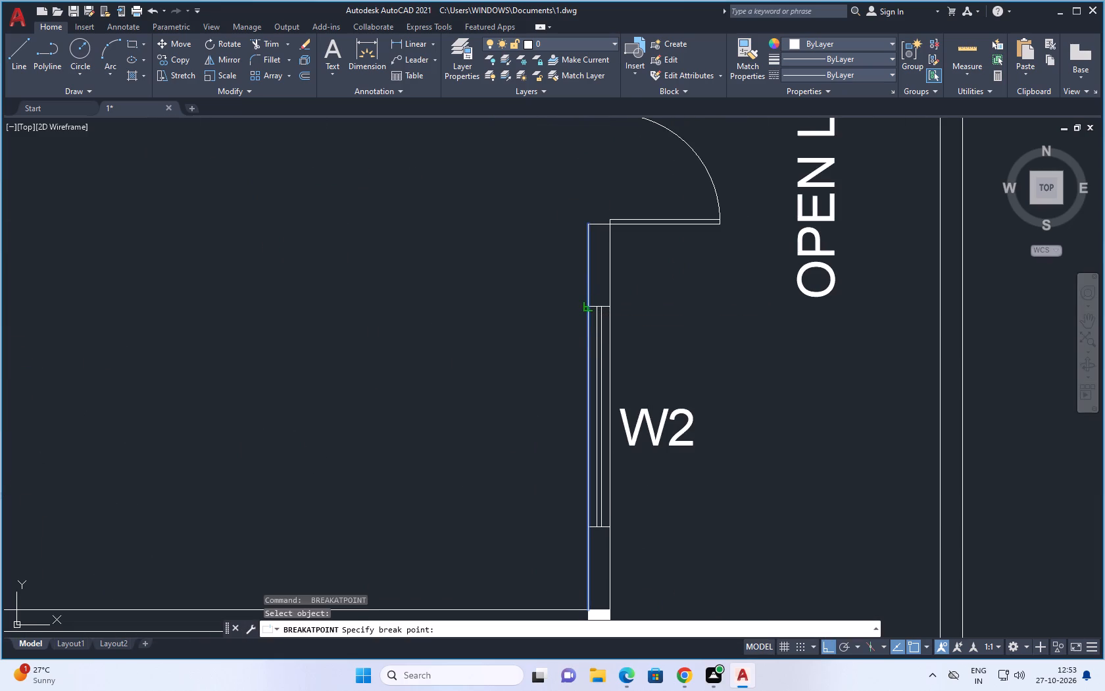
{"action": "key", "text": "space"}
{"action": "left_click", "coordinate": [588, 557]}
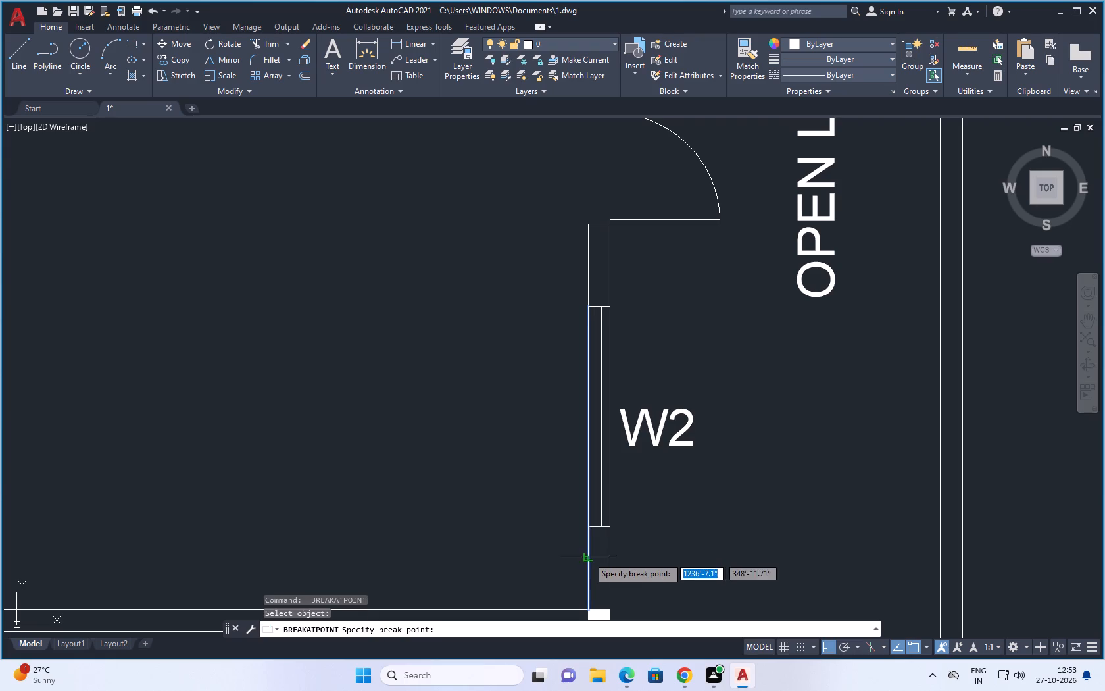
{"action": "left_click", "coordinate": [589, 525]}
Break the east face line of the TV lounge's east wall at both ends of the W2 window south of the double door.
{"action": "key", "text": "space"}
{"action": "left_click", "coordinate": [609, 554]}
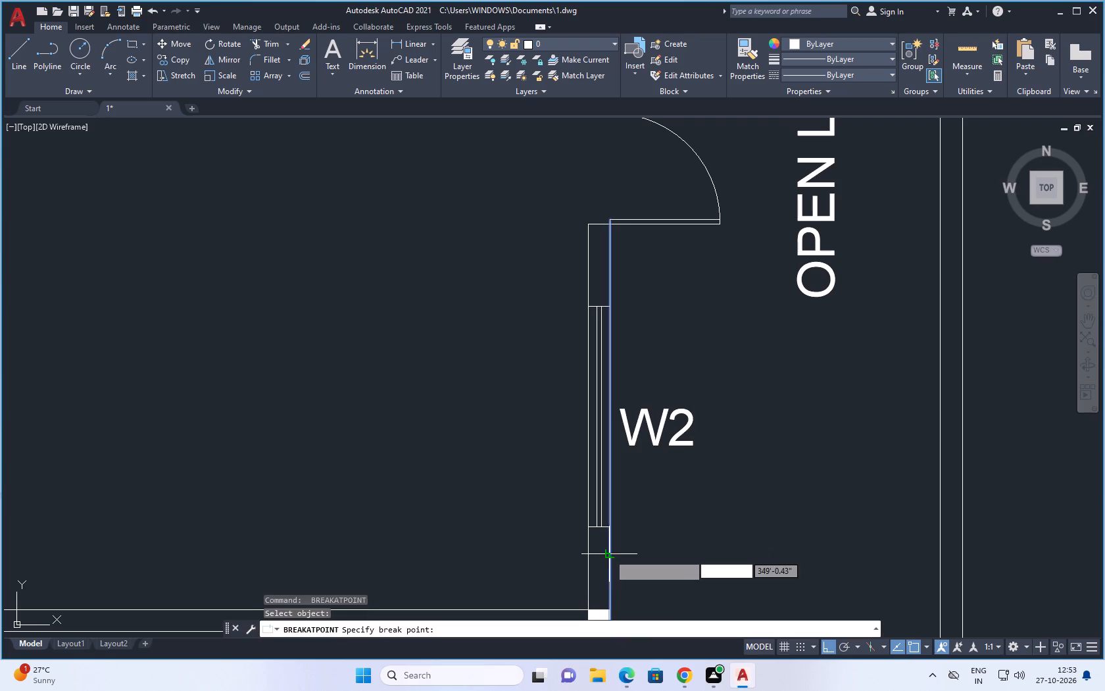
{"action": "left_click", "coordinate": [609, 525]}
{"action": "key", "text": "space"}
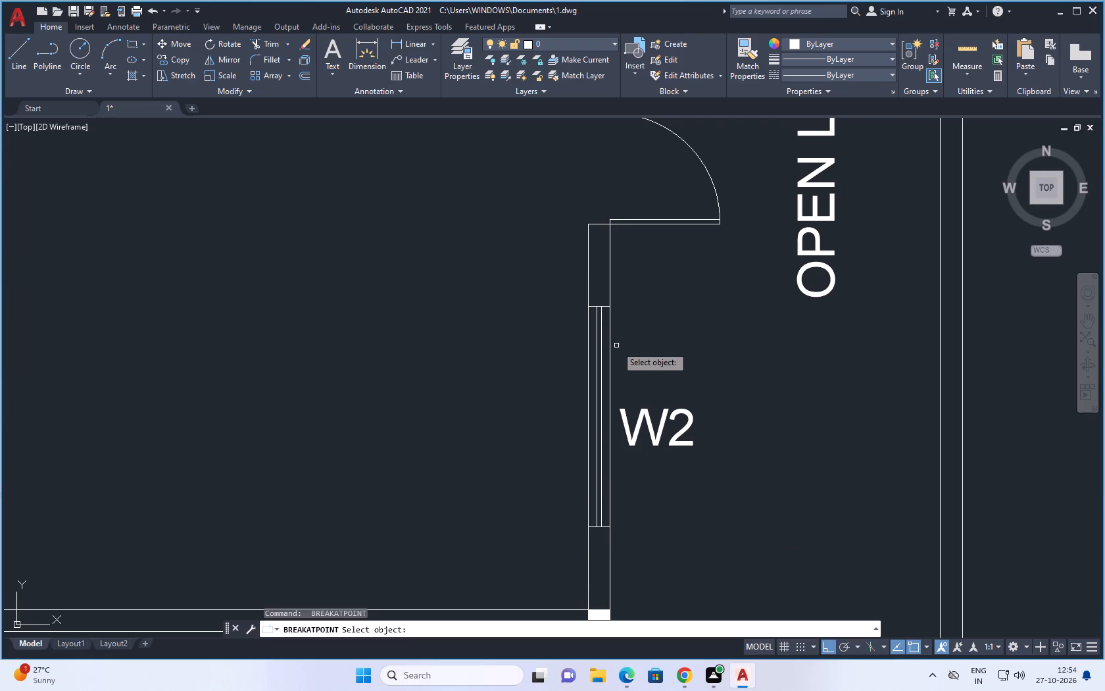
{"action": "left_click", "coordinate": [611, 293]}
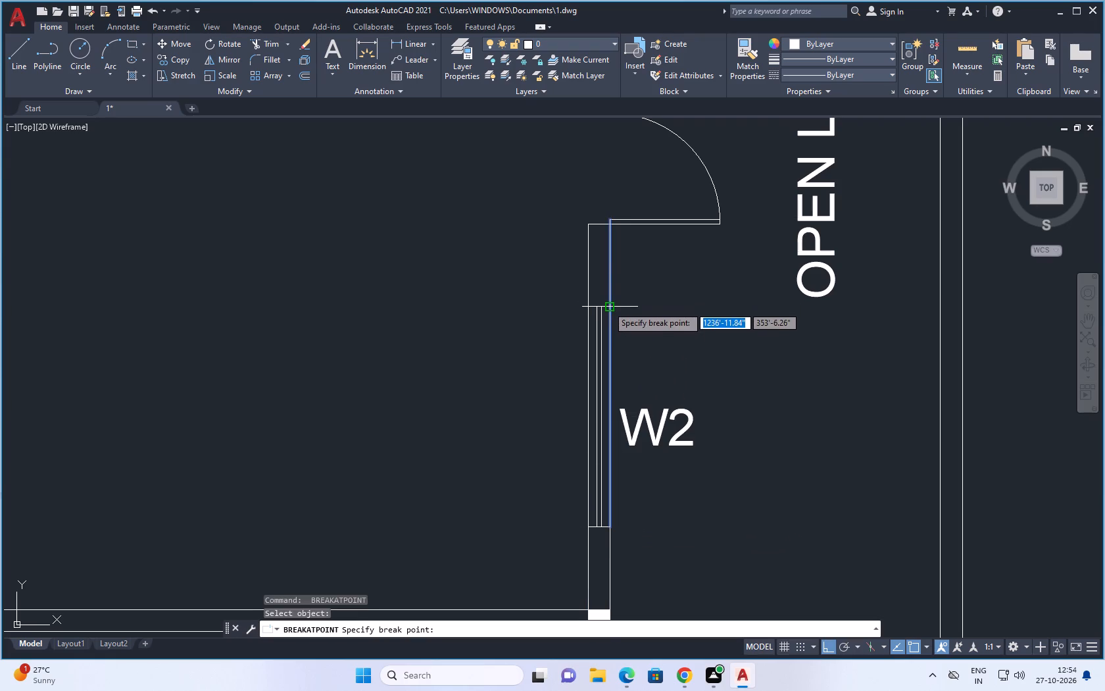
{"action": "left_click", "coordinate": [608, 307]}
Break the east face line of the TV lounge's east wall at both ends of the W2 window north of the double door.
{"action": "scroll", "coordinate": [624, 473], "scroll_direction": "down", "scroll_amount": 4}
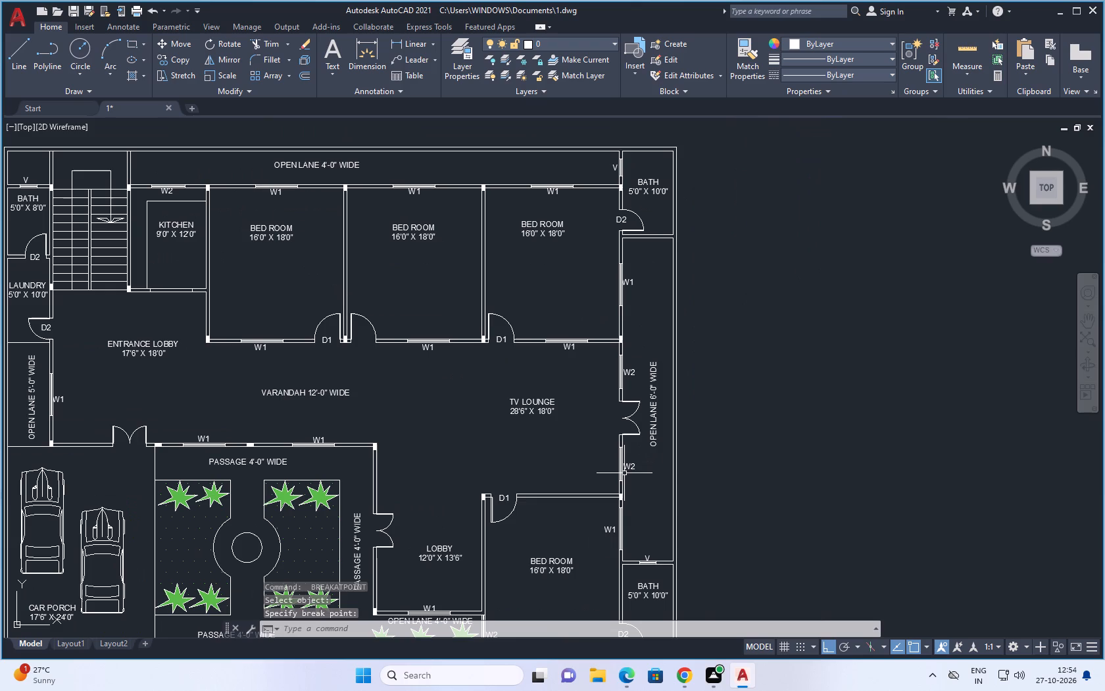
{"action": "scroll", "coordinate": [622, 332], "scroll_direction": "up", "scroll_amount": 3}
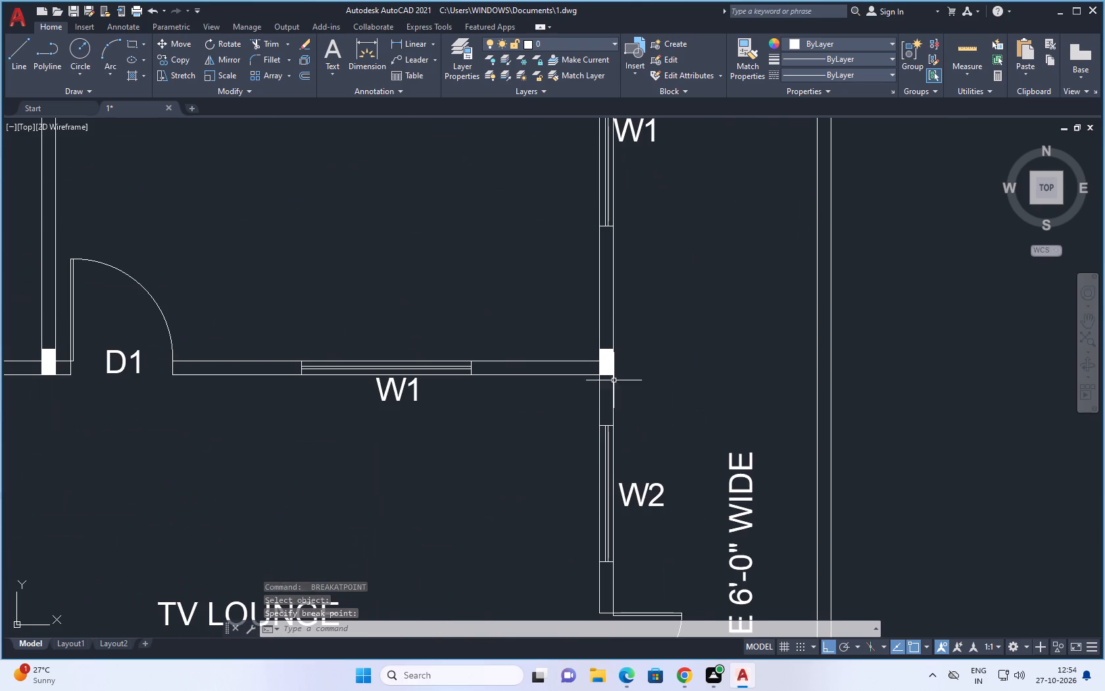
{"action": "key", "text": "space"}
{"action": "left_click", "coordinate": [612, 407]}
{"action": "left_click", "coordinate": [612, 425]}
{"action": "key", "text": "space"}
{"action": "left_click", "coordinate": [612, 570]}
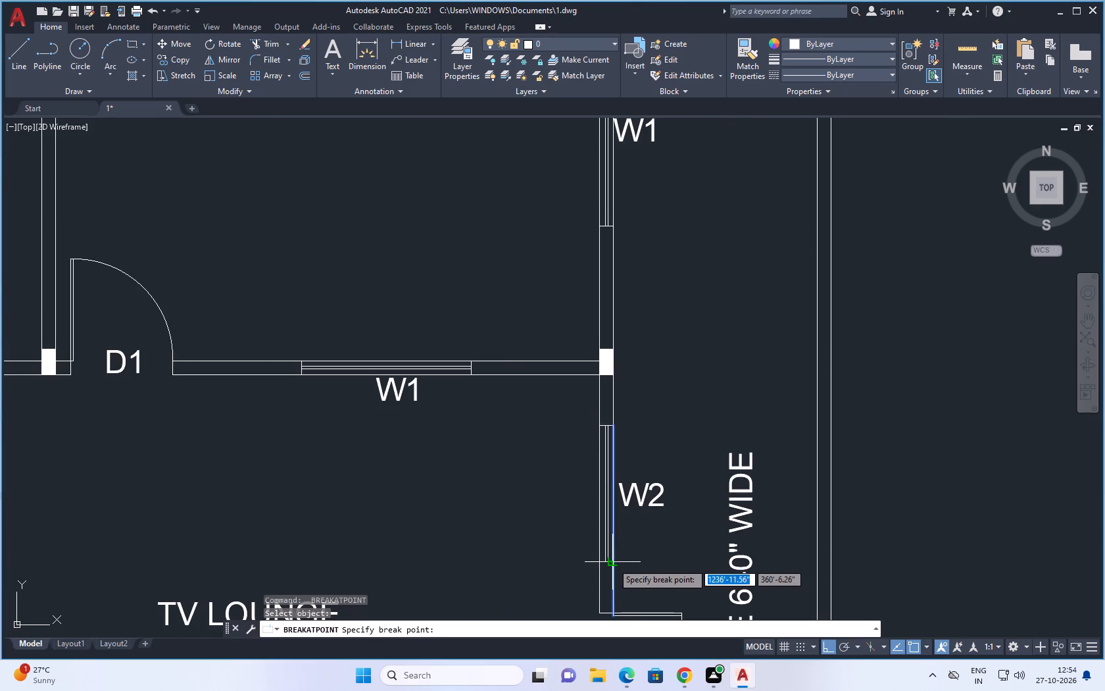
{"action": "left_click", "coordinate": [612, 563]}
Break the west face line of the TV lounge's east wall at both ends of the same northern W2 window.
{"action": "key", "text": "space"}
{"action": "left_click", "coordinate": [600, 584]}
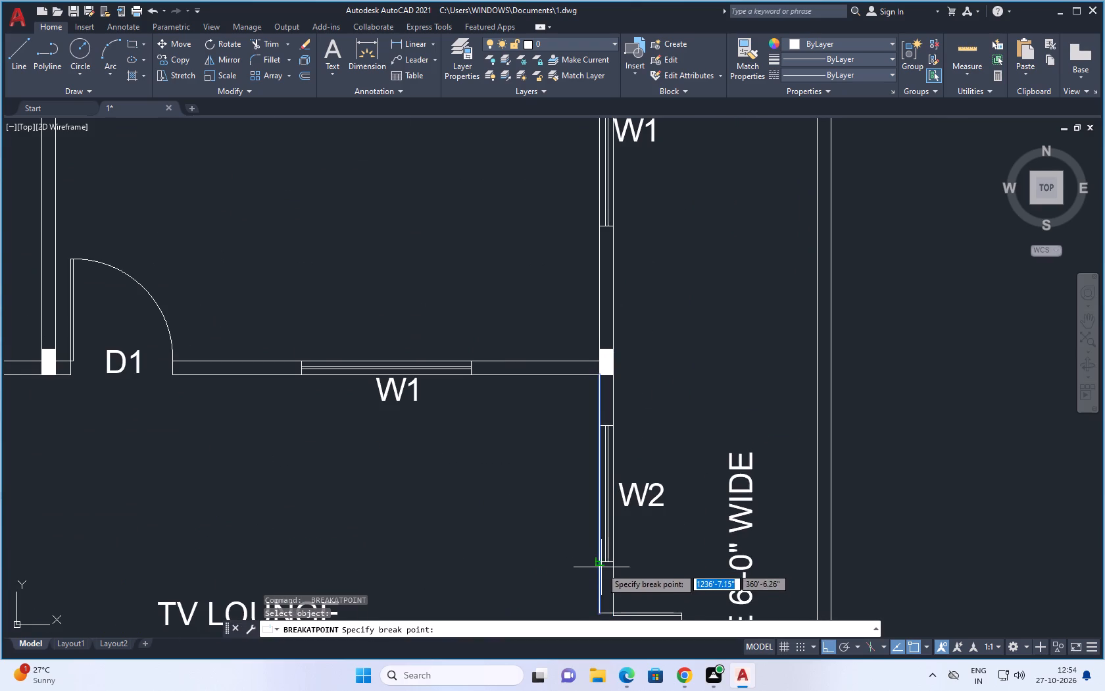
{"action": "left_click", "coordinate": [600, 560]}
{"action": "key", "text": "space"}
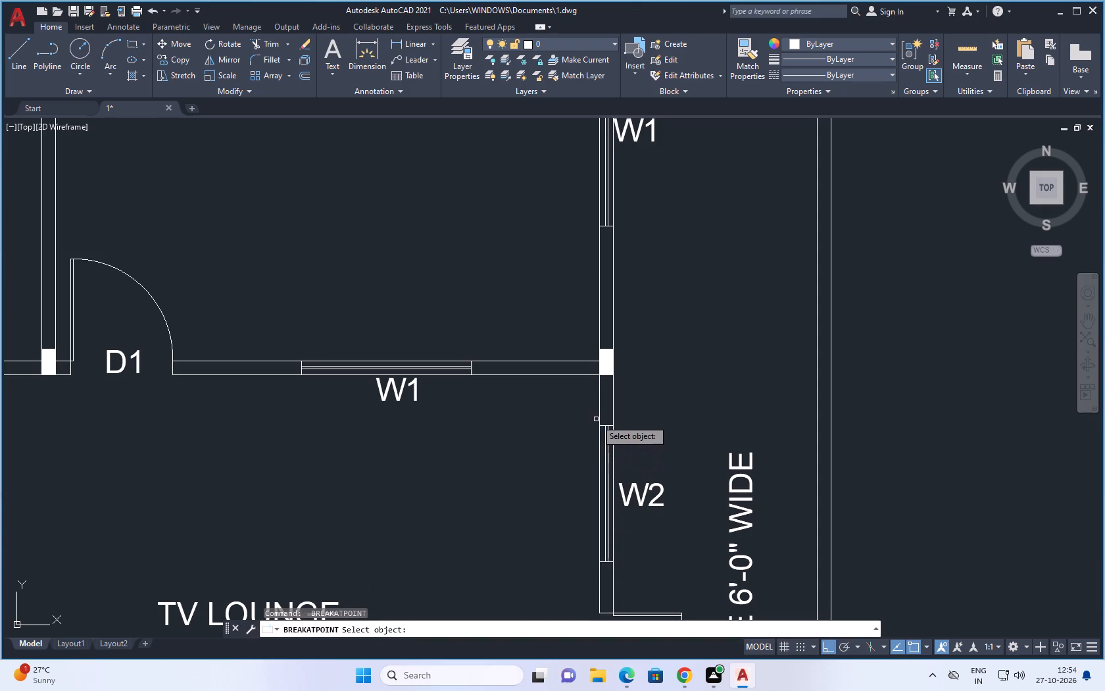
{"action": "left_click", "coordinate": [599, 412]}
{"action": "scroll", "coordinate": [599, 419], "scroll_direction": "up", "scroll_amount": 1}
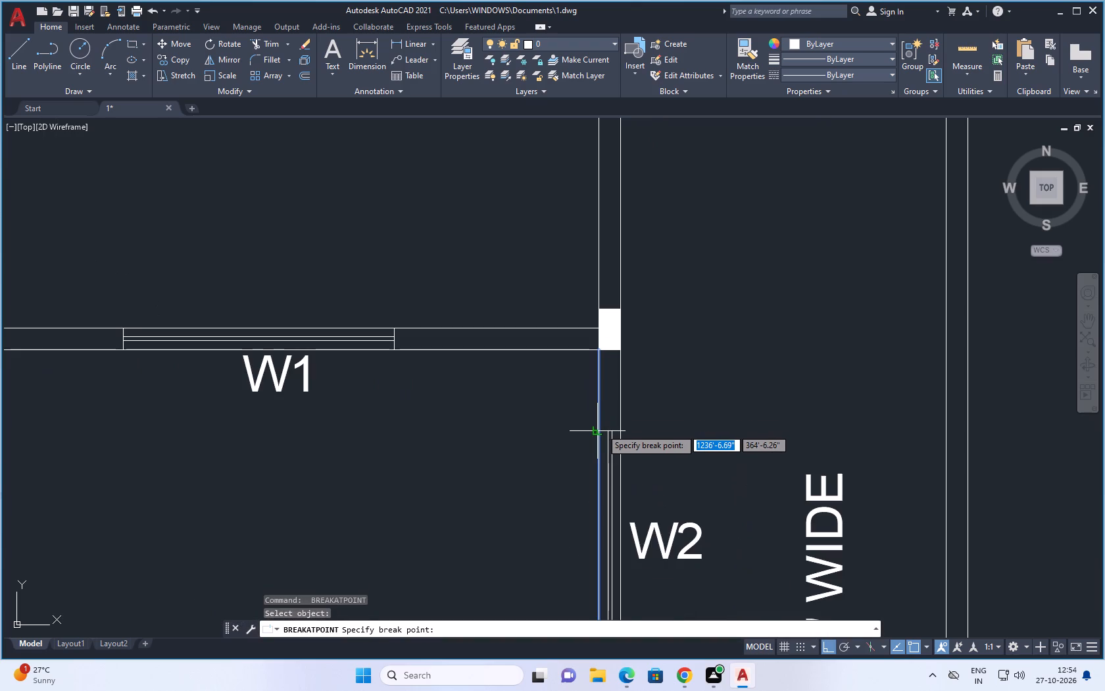
{"action": "scroll", "coordinate": [601, 428], "scroll_direction": "up", "scroll_amount": 3}
{"action": "left_click", "coordinate": [583, 441]}
Break both face lines of the northeast bedroom's east wall at the south end of the W1 window.
{"action": "scroll", "coordinate": [598, 511], "scroll_direction": "down", "scroll_amount": 4}
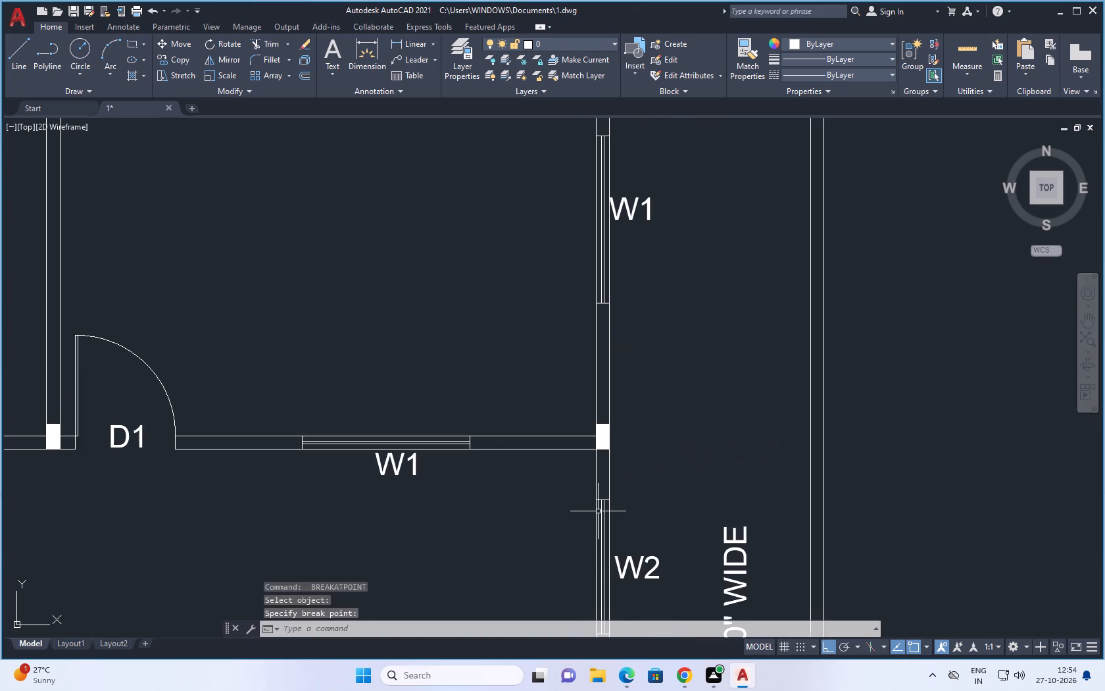
{"action": "key", "text": "space"}
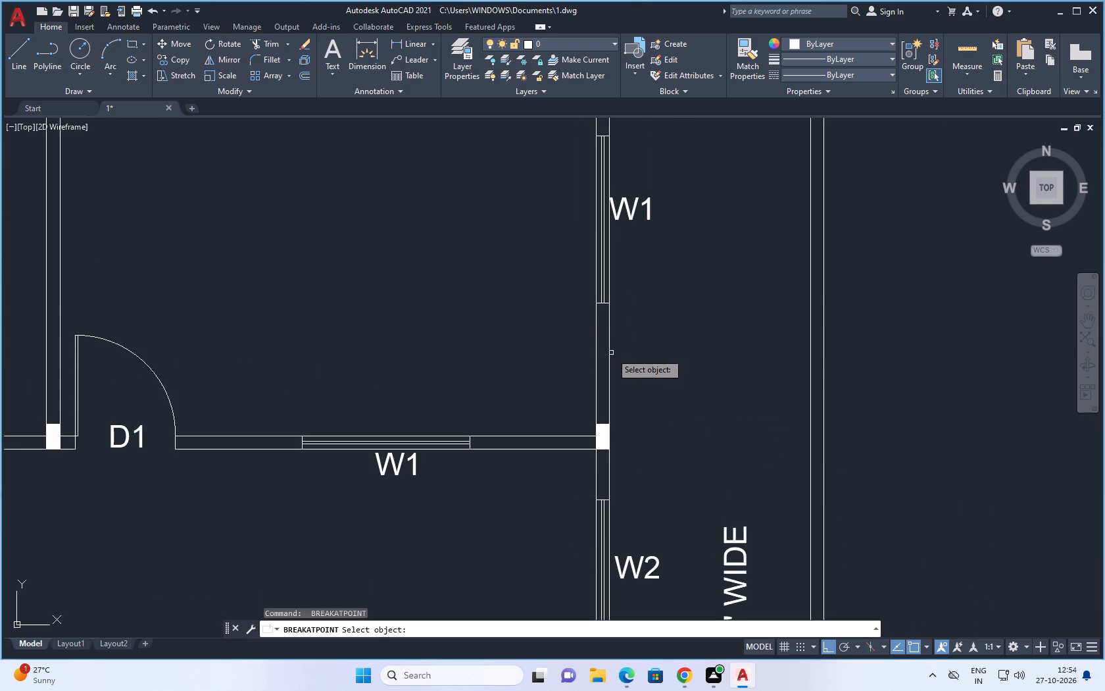
{"action": "left_click", "coordinate": [608, 355]}
{"action": "left_click", "coordinate": [609, 305]}
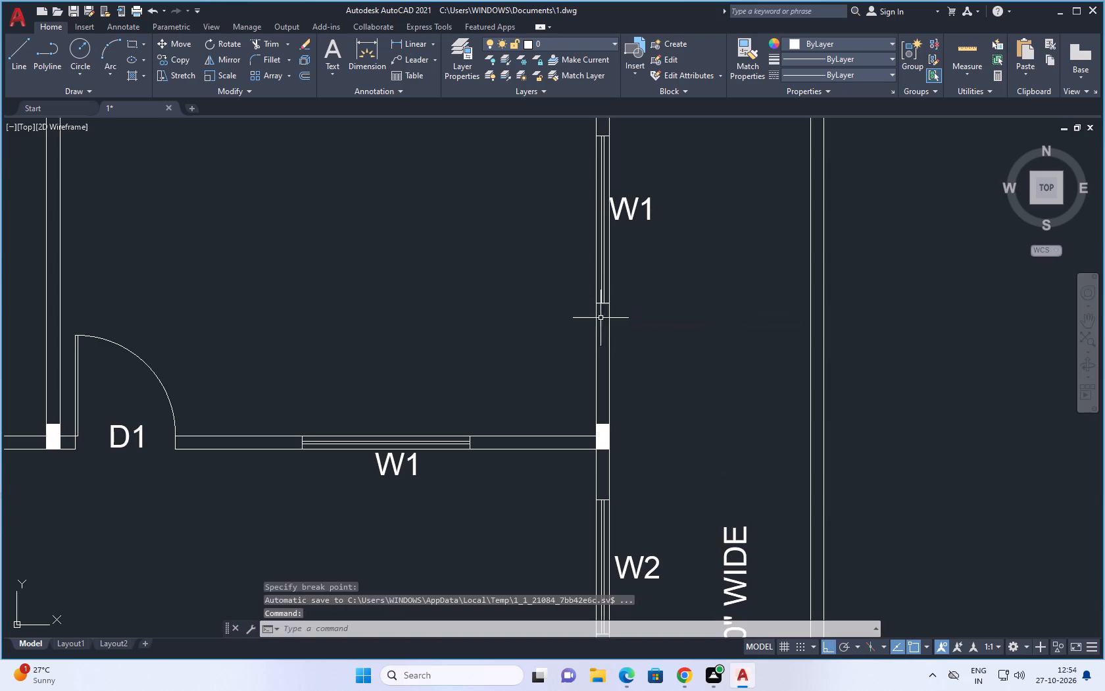
{"action": "key", "text": "space"}
{"action": "left_click", "coordinate": [596, 334]}
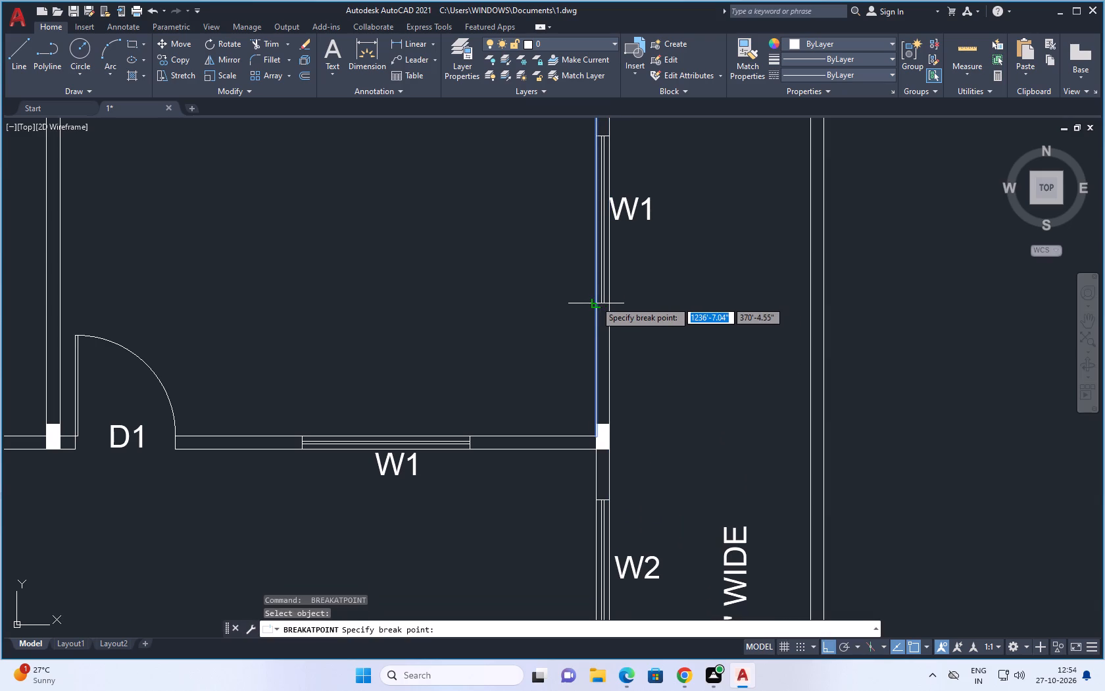
{"action": "left_click", "coordinate": [595, 301]}
Break both face lines of the northeast bedroom's east wall at the north end of the W1 window.
{"action": "scroll", "coordinate": [597, 390], "scroll_direction": "down", "scroll_amount": 3}
{"action": "scroll", "coordinate": [602, 313], "scroll_direction": "up", "scroll_amount": 3}
{"action": "key", "text": "space"}
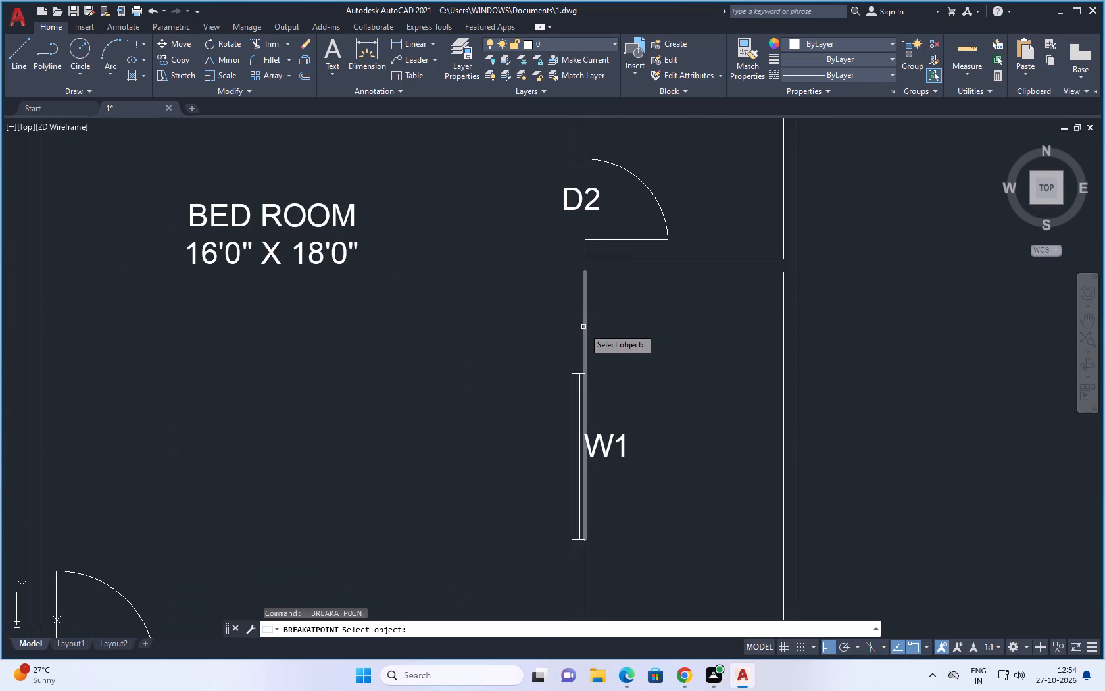
{"action": "left_click", "coordinate": [585, 330]}
{"action": "left_click", "coordinate": [585, 371]}
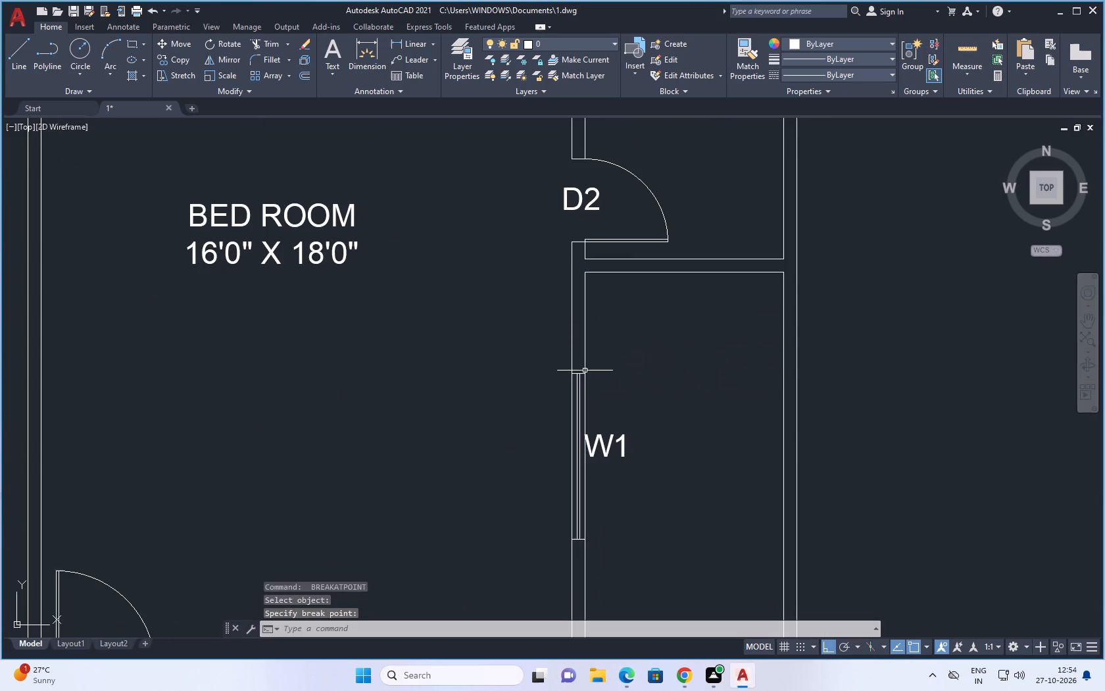
{"action": "key", "text": "space"}
{"action": "left_click", "coordinate": [572, 346]}
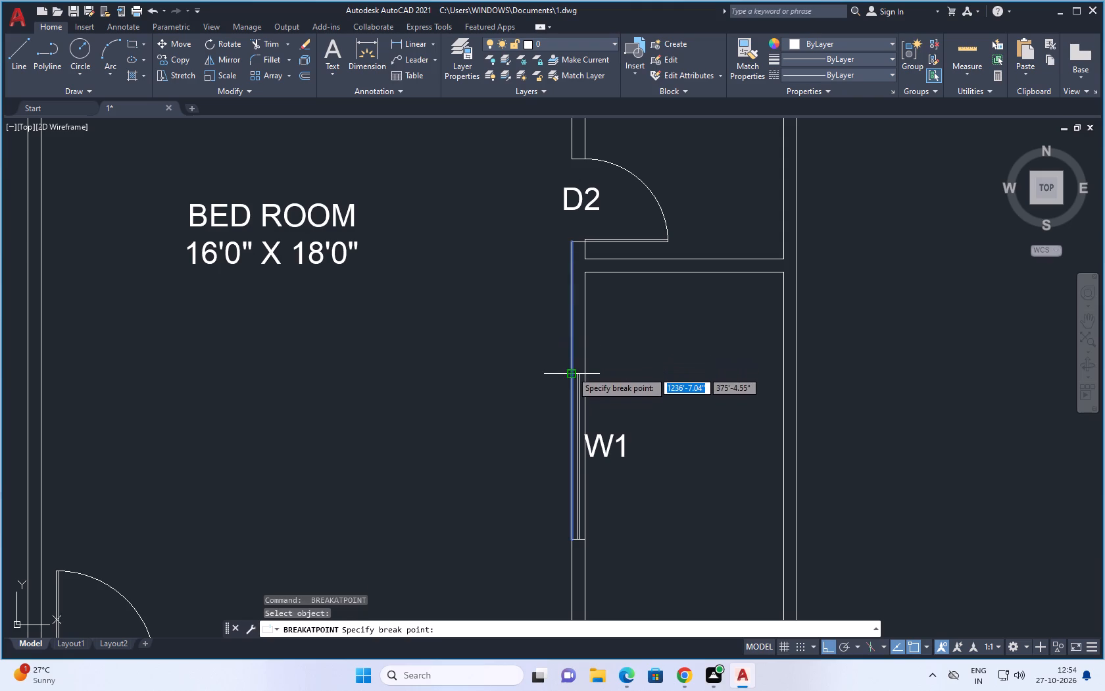
{"action": "left_click", "coordinate": [572, 371]}
Break both face lines of the west wall of the 5'0" X 10'0" northeast bath at the south end of the V window.
{"action": "key", "text": "space"}
{"action": "scroll", "coordinate": [564, 483], "scroll_direction": "down", "scroll_amount": 3}
{"action": "scroll", "coordinate": [564, 371], "scroll_direction": "up", "scroll_amount": 2}
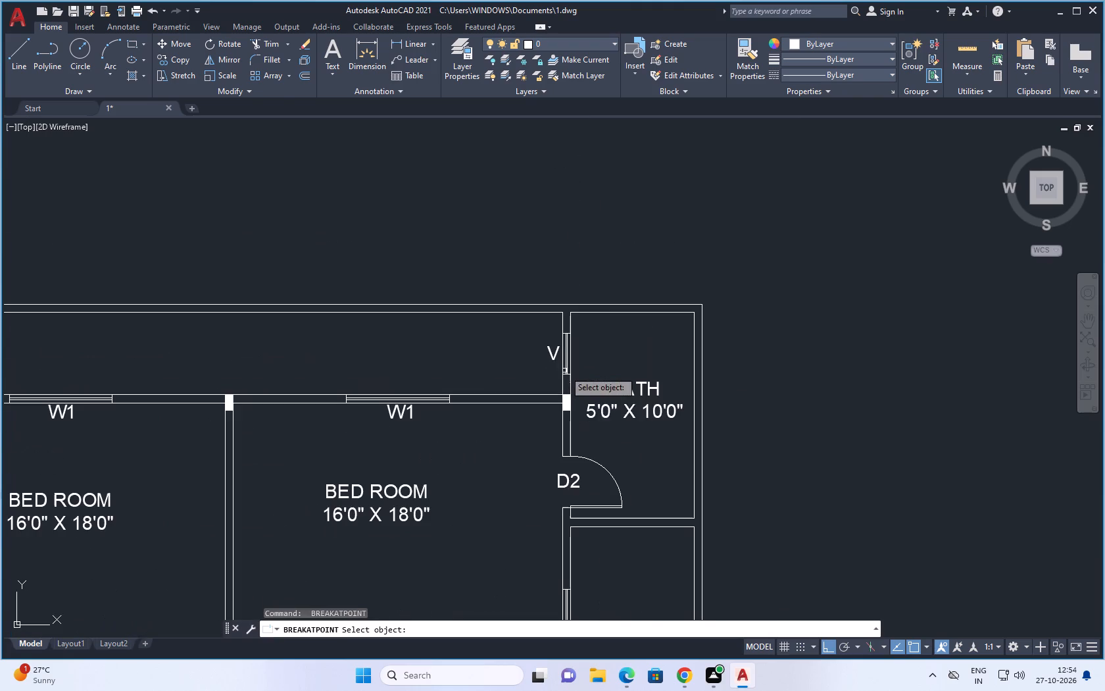
{"action": "left_click", "coordinate": [570, 381]}
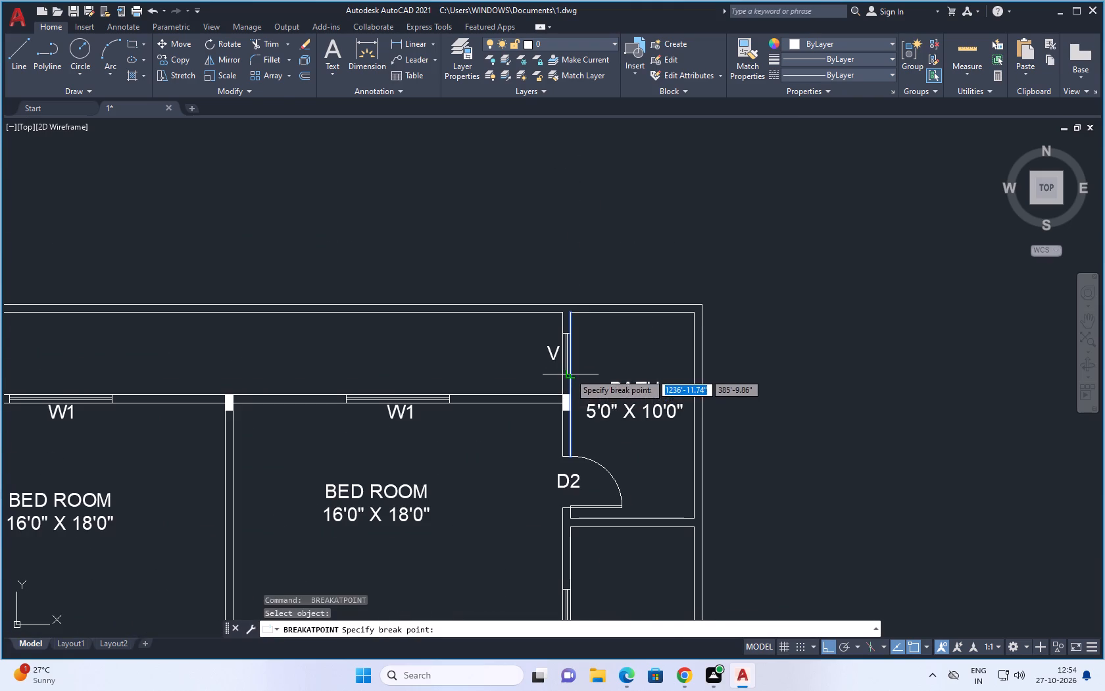
{"action": "scroll", "coordinate": [570, 372], "scroll_direction": "up", "scroll_amount": 4}
{"action": "left_click", "coordinate": [560, 387]}
{"action": "key", "text": "space"}
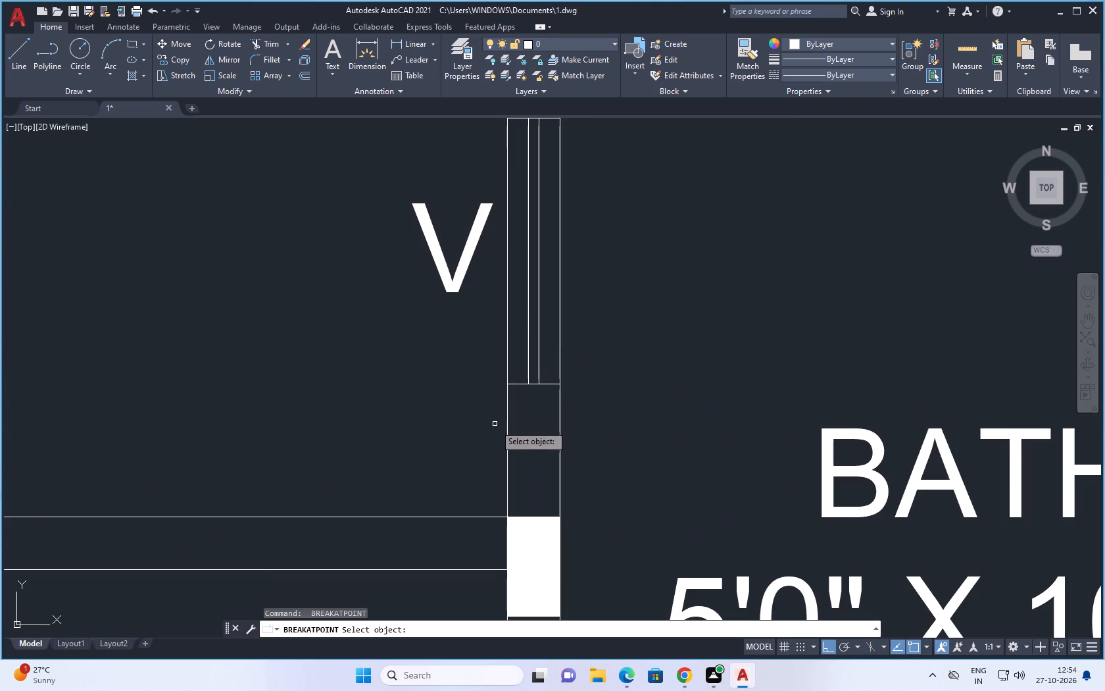
{"action": "left_click", "coordinate": [507, 417]}
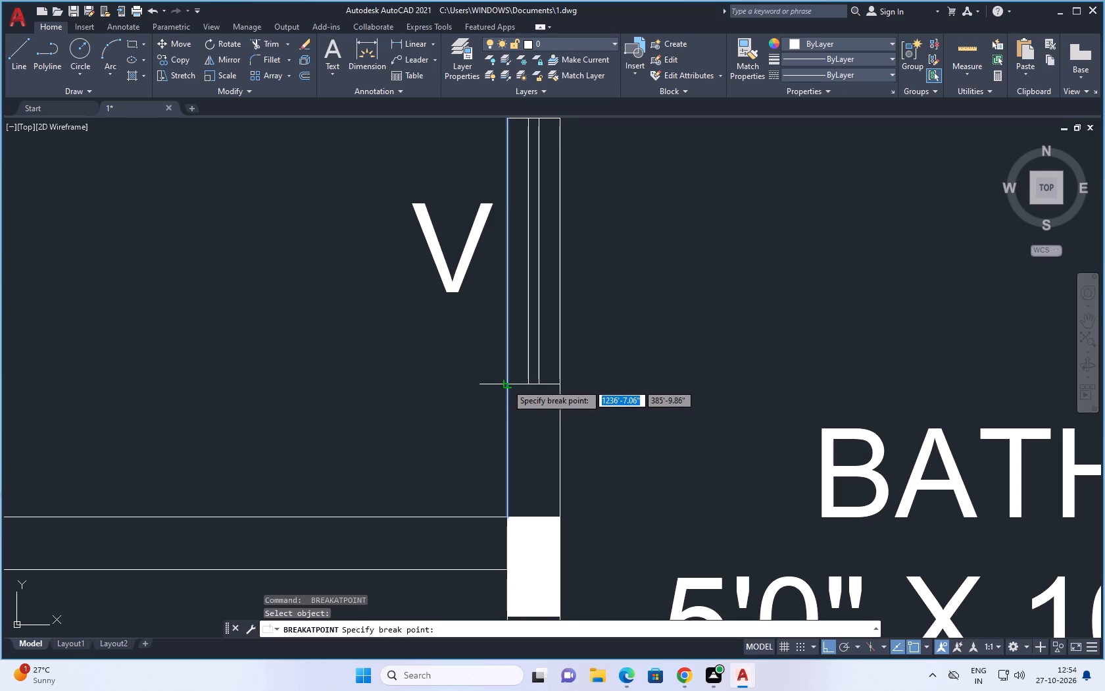
{"action": "left_click", "coordinate": [506, 384]}
Break both face lines of the northeast bath's west wall at the north end of the V window.
{"action": "scroll", "coordinate": [524, 446], "scroll_direction": "down", "scroll_amount": 4}
{"action": "scroll", "coordinate": [525, 355], "scroll_direction": "up", "scroll_amount": 3}
{"action": "key", "text": "space"}
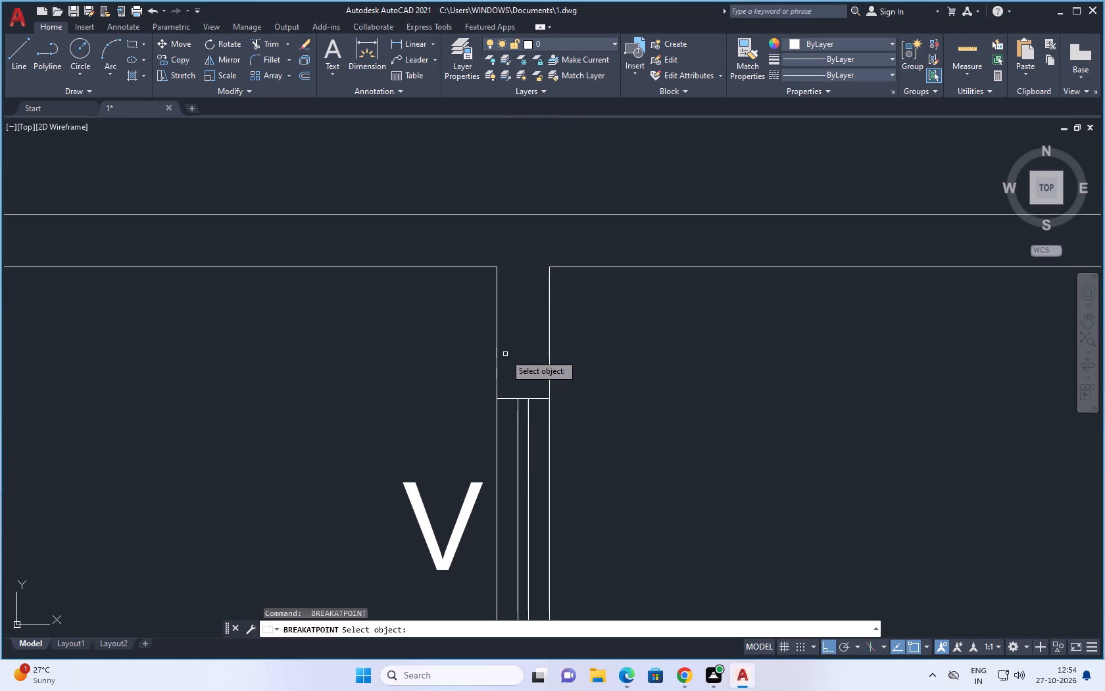
{"action": "left_click", "coordinate": [496, 349]}
{"action": "left_click", "coordinate": [496, 399]}
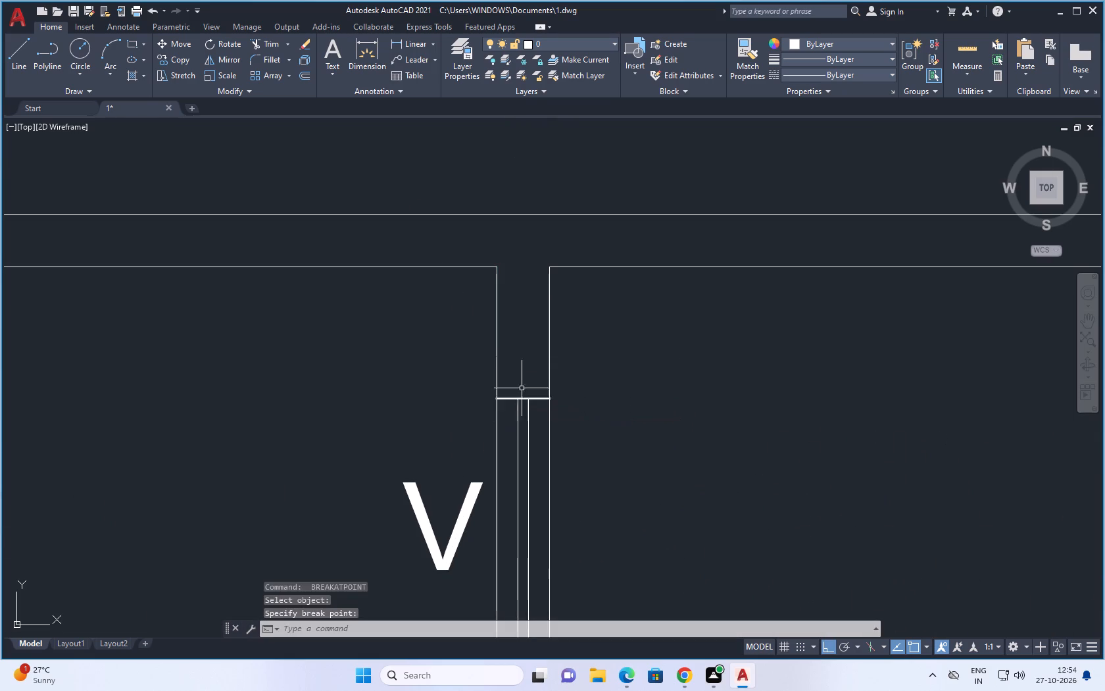
{"action": "key", "text": "space"}
{"action": "left_click", "coordinate": [549, 363]}
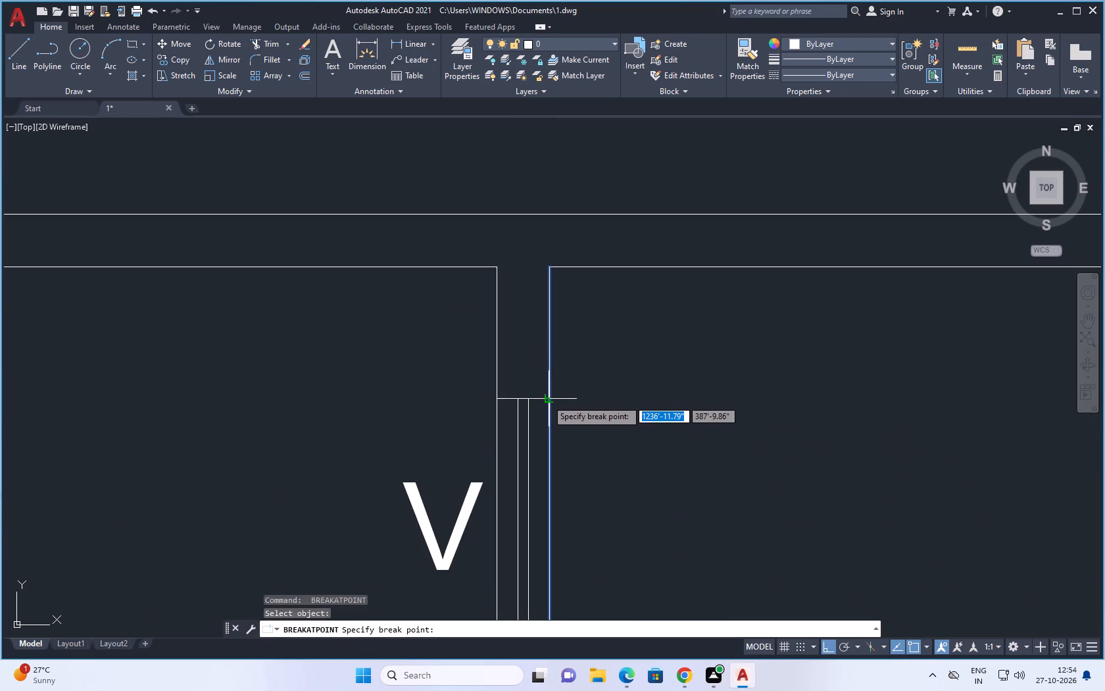
{"action": "left_click", "coordinate": [547, 399]}
Break both face lines of the northeast bedroom's north wall at the east end of the W1 window.
{"action": "scroll", "coordinate": [608, 357], "scroll_direction": "down", "scroll_amount": 4}
{"action": "key", "text": "space"}
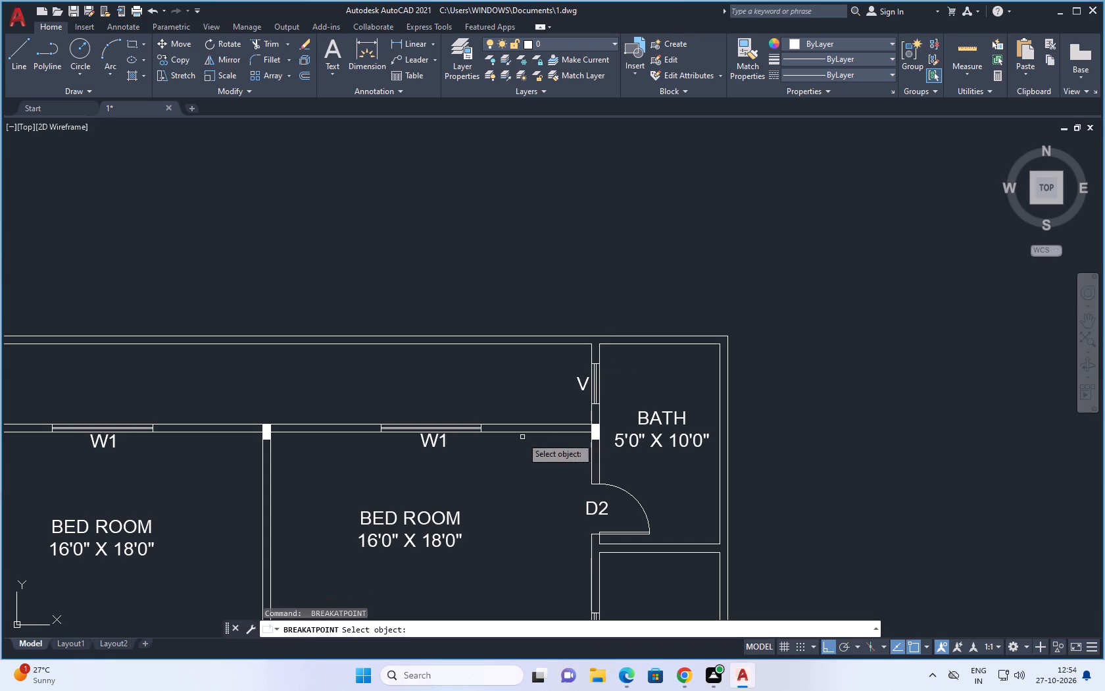
{"action": "left_click", "coordinate": [512, 432]}
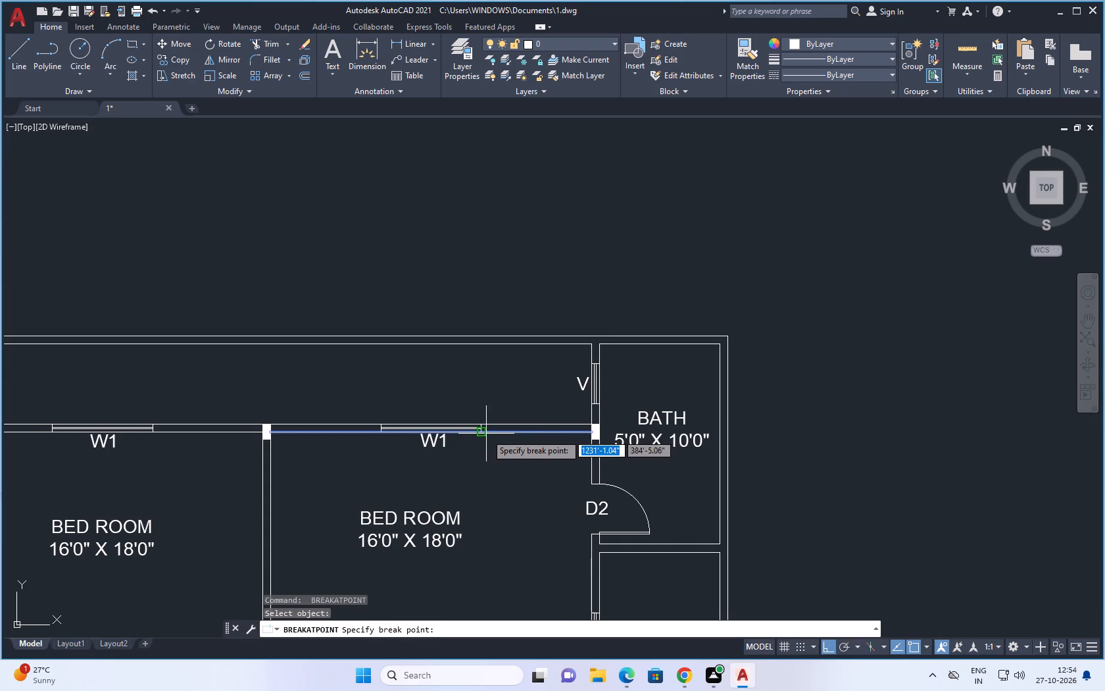
{"action": "left_click", "coordinate": [483, 432]}
{"action": "key", "text": "space"}
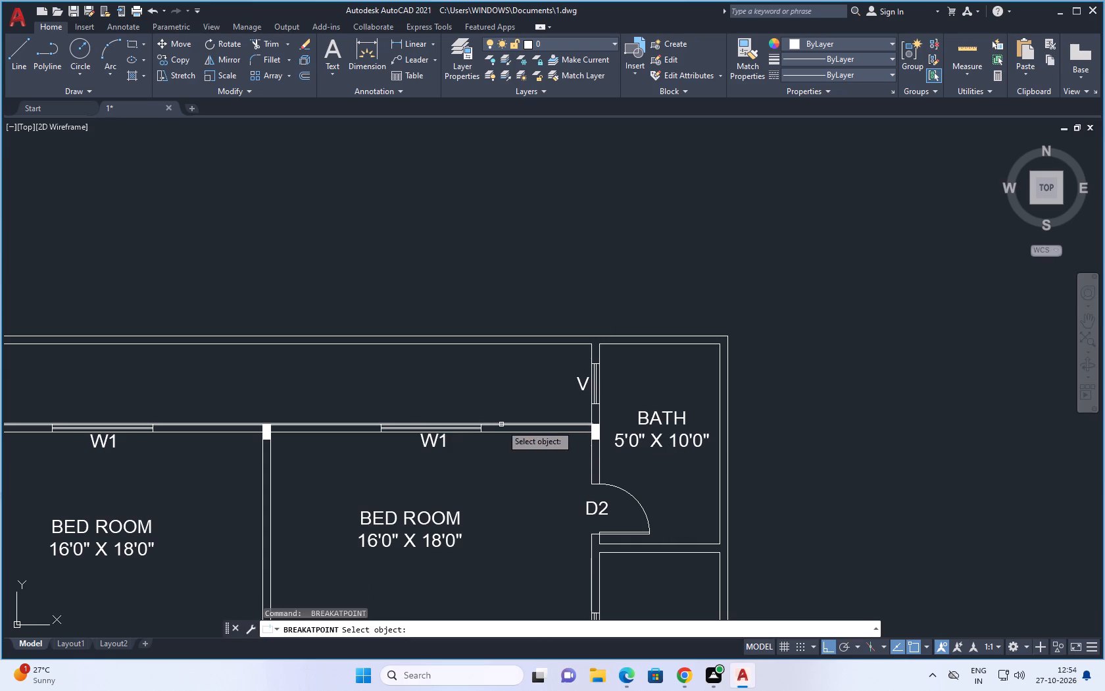
{"action": "left_click", "coordinate": [501, 424]}
{"action": "scroll", "coordinate": [481, 423], "scroll_direction": "up", "scroll_amount": 4}
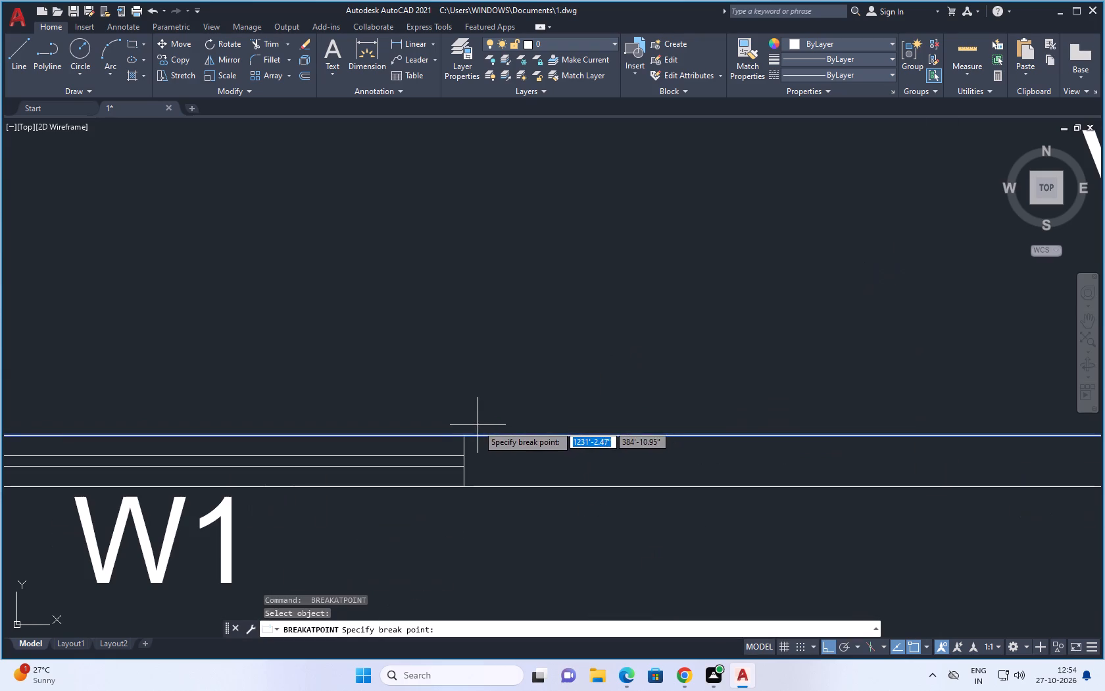
{"action": "left_click", "coordinate": [467, 436]}
Break both face lines of the northeast bedroom's north wall at the west end of the W1 window.
{"action": "key", "text": "space"}
{"action": "scroll", "coordinate": [571, 413], "scroll_direction": "down", "scroll_amount": 4}
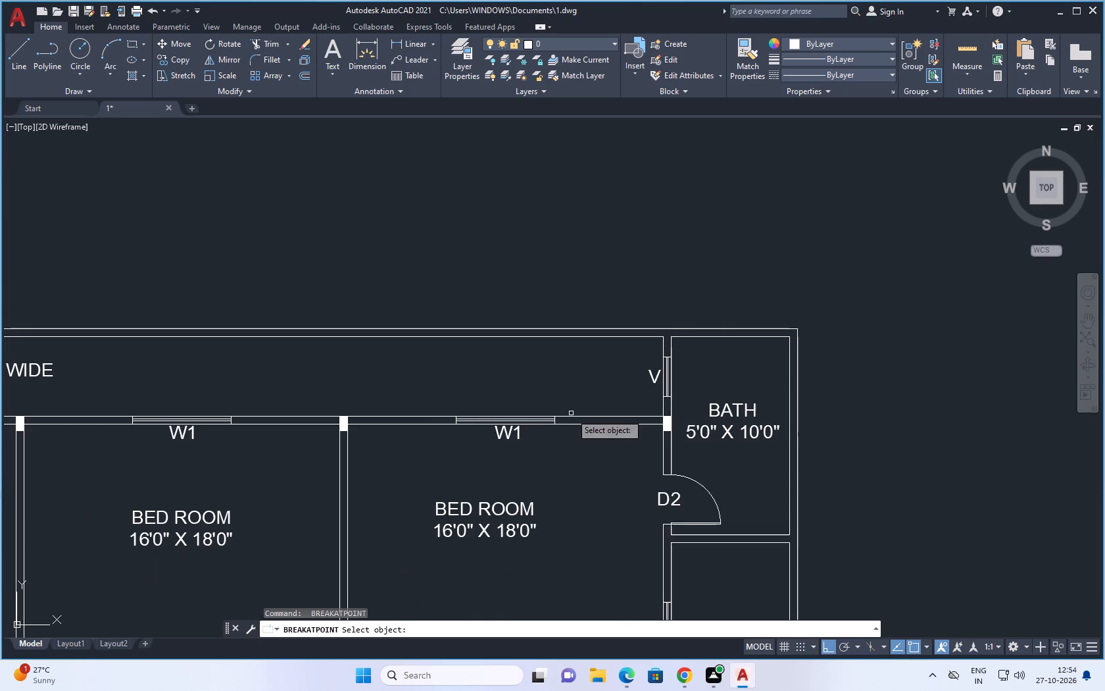
{"action": "left_click", "coordinate": [441, 423]}
{"action": "scroll", "coordinate": [441, 423], "scroll_direction": "up", "scroll_amount": 3}
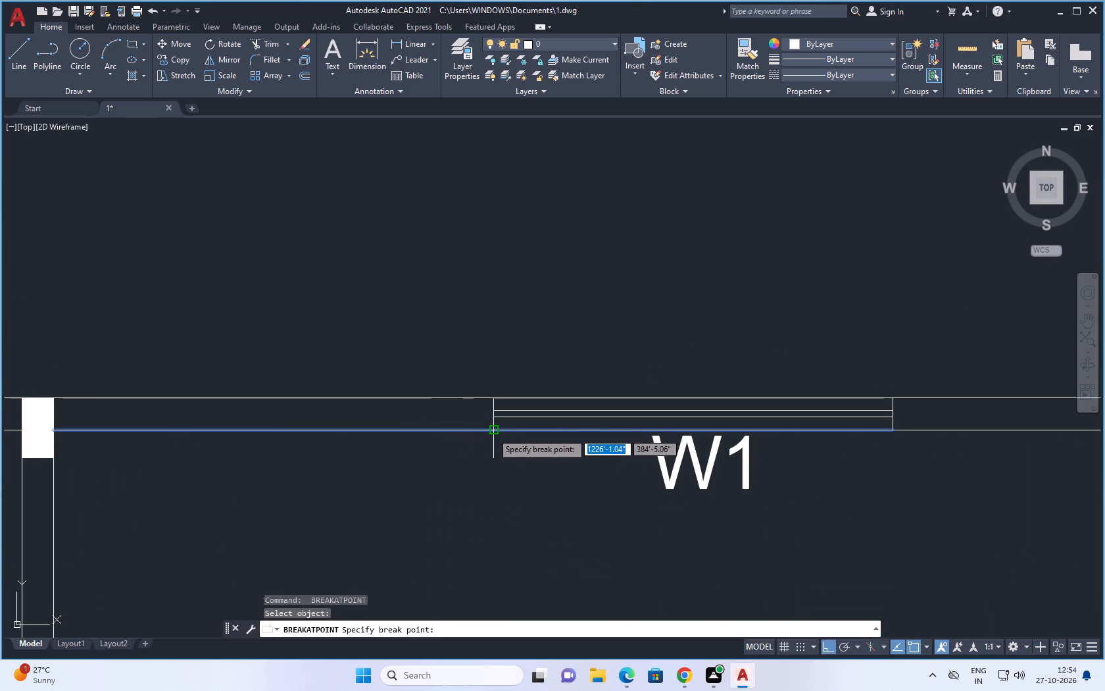
{"action": "left_click", "coordinate": [493, 432]}
{"action": "key", "text": "space"}
{"action": "left_click", "coordinate": [479, 396]}
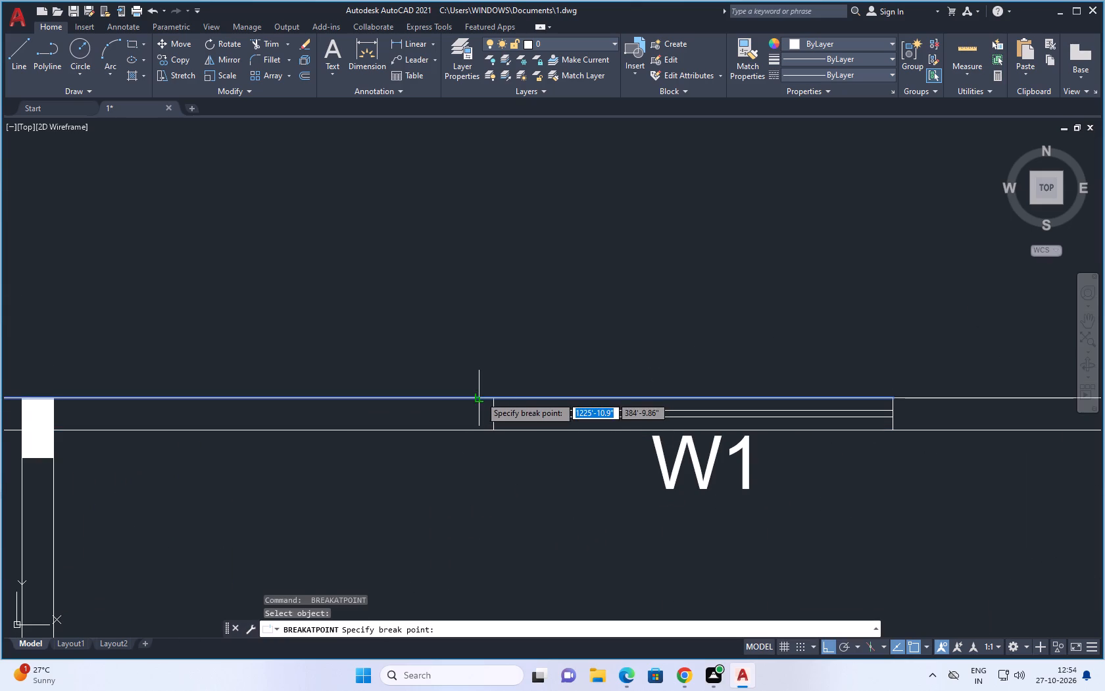
{"action": "left_click", "coordinate": [494, 399]}
Break the north face line of the middle north bedroom's north wall at the west end of the W1 window.
{"action": "key", "text": "space"}
{"action": "scroll", "coordinate": [607, 357], "scroll_direction": "down", "scroll_amount": 4}
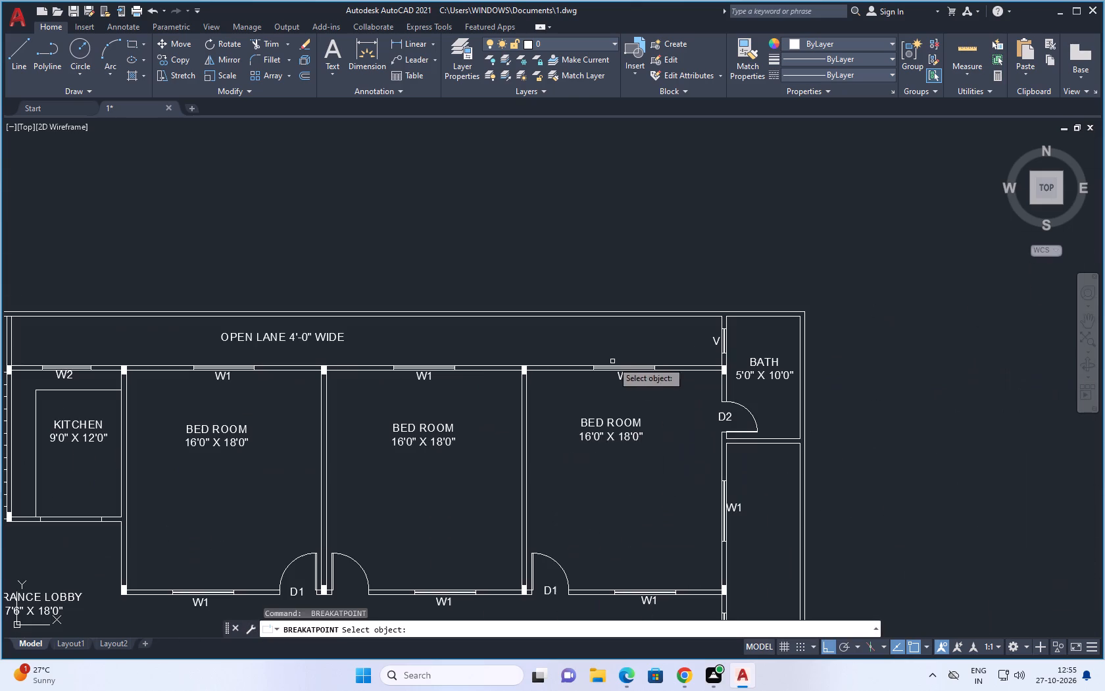
{"action": "scroll", "coordinate": [340, 360], "scroll_direction": "up", "scroll_amount": 1}
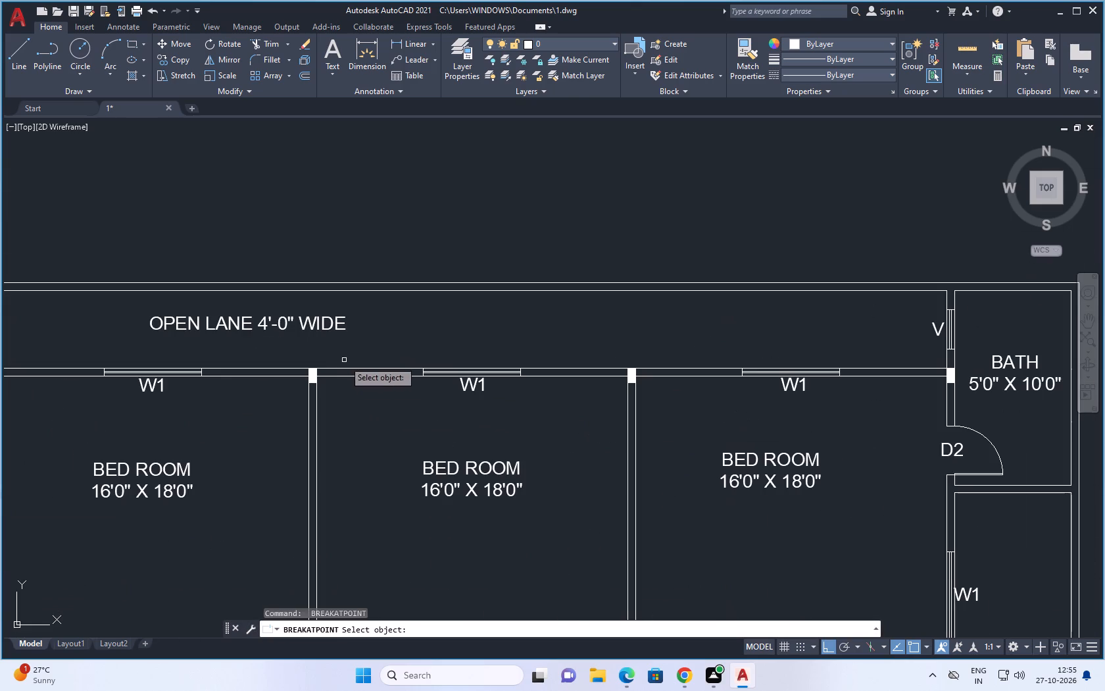
{"action": "left_click", "coordinate": [393, 370]}
{"action": "scroll", "coordinate": [420, 370], "scroll_direction": "up", "scroll_amount": 4}
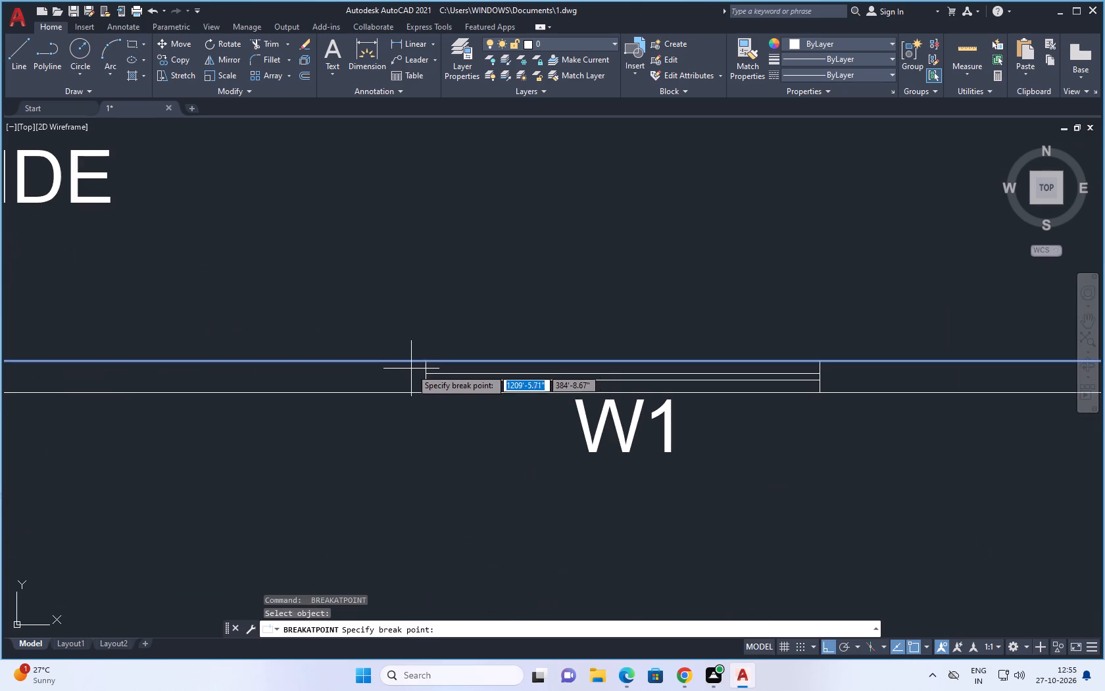
{"action": "left_click", "coordinate": [425, 361]}
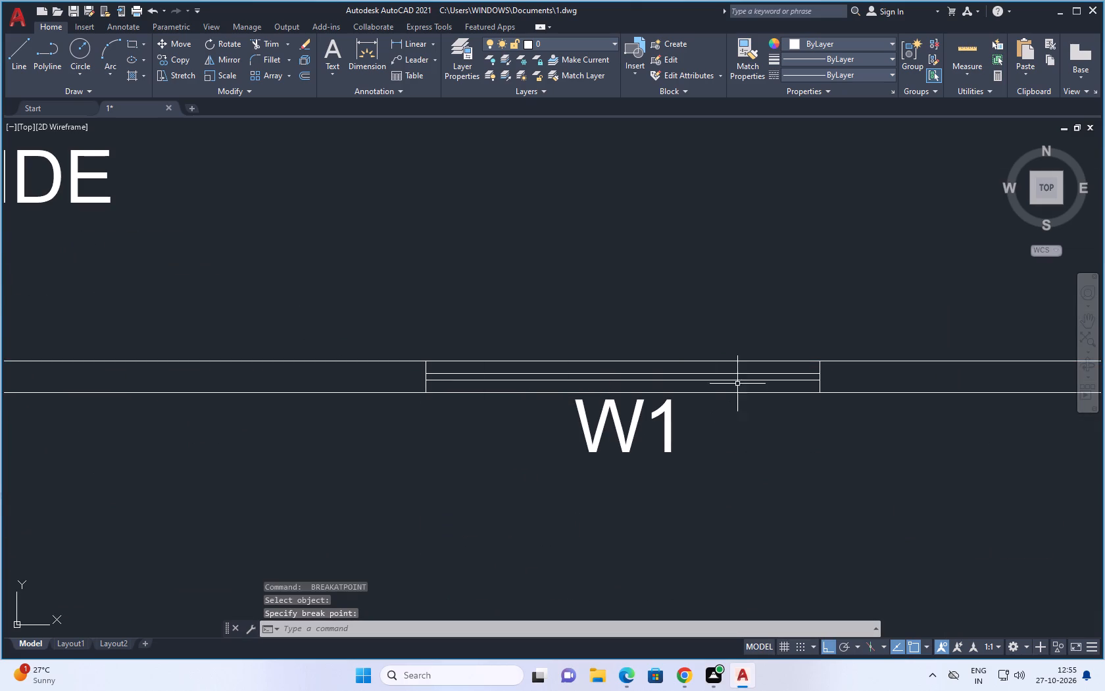
Break both face lines of the middle north bedroom's north wall at the east end of the W1 window.
{"action": "key", "text": "space"}
{"action": "left_click", "coordinate": [883, 361]}
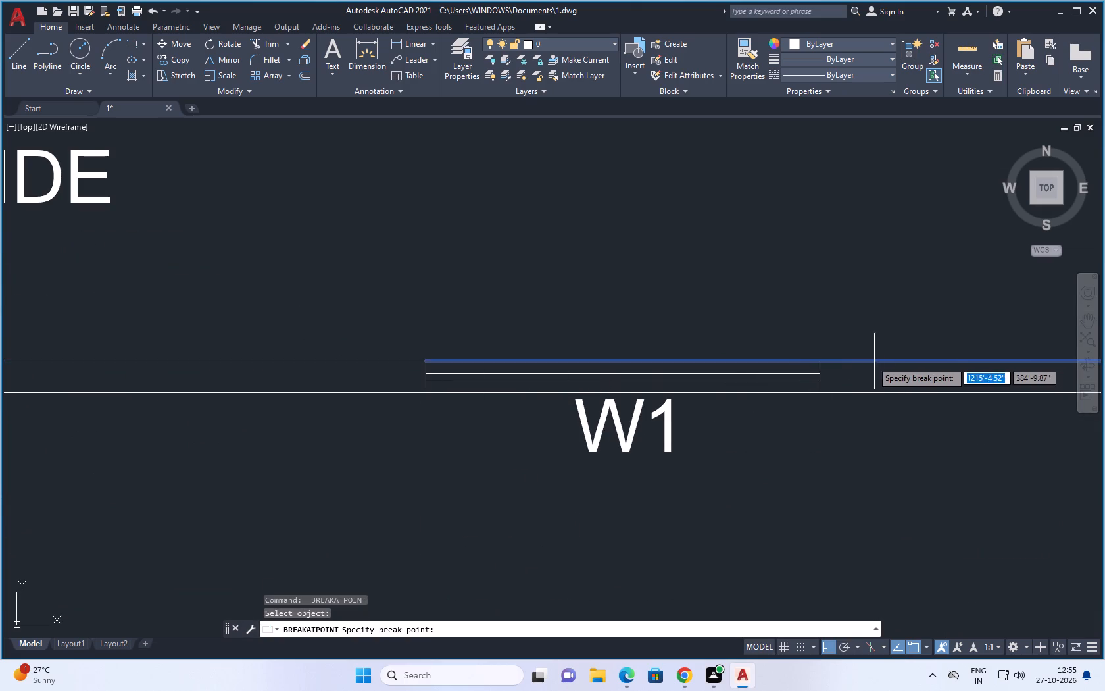
{"action": "left_click", "coordinate": [823, 363]}
{"action": "key", "text": "space"}
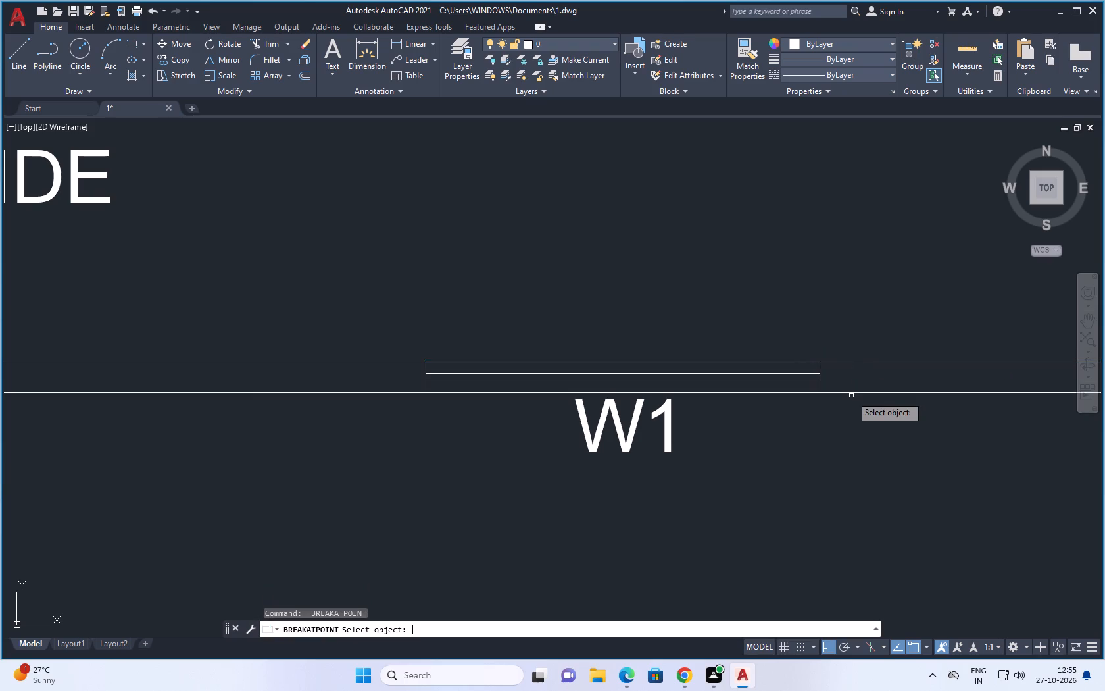
{"action": "left_click", "coordinate": [855, 391]}
{"action": "left_click", "coordinate": [833, 393]}
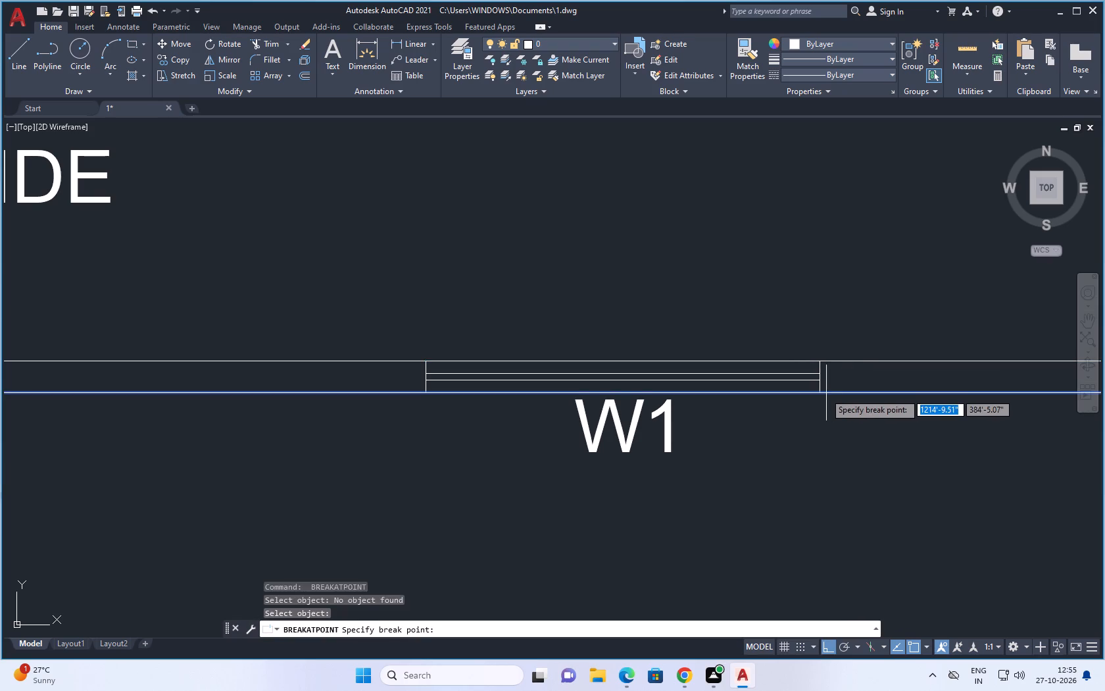
{"action": "left_click", "coordinate": [820, 393]}
Break the south face line of the middle north bedroom's north wall at the west end of the W1 window.
{"action": "key", "text": "space"}
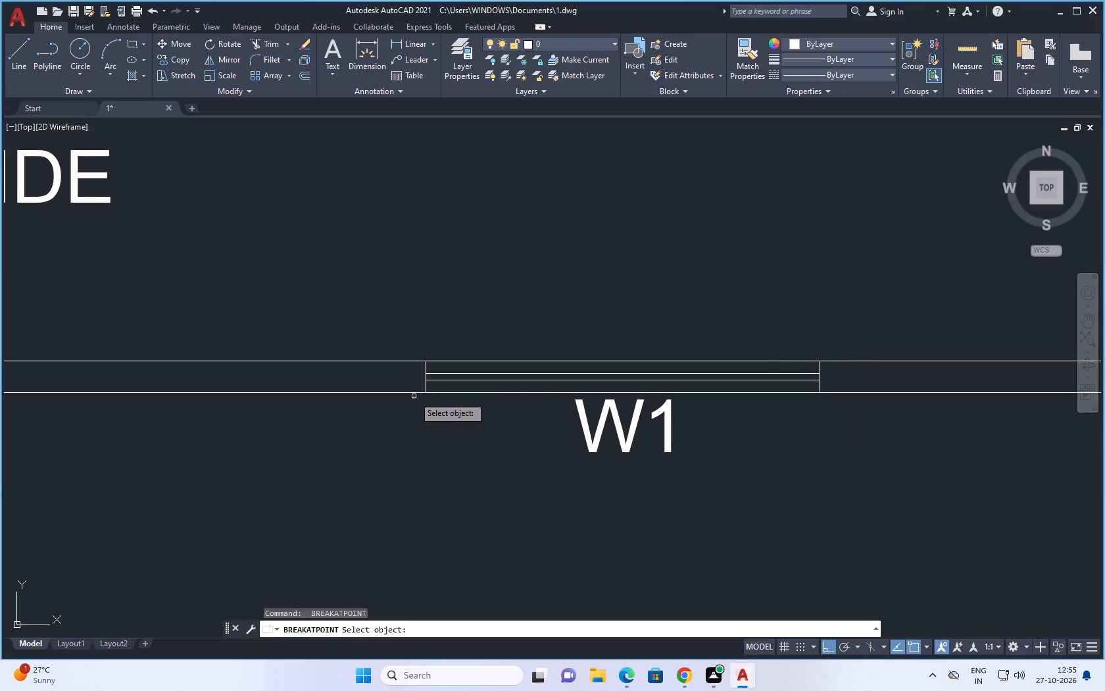
{"action": "left_click", "coordinate": [414, 392]}
{"action": "left_click", "coordinate": [429, 393]}
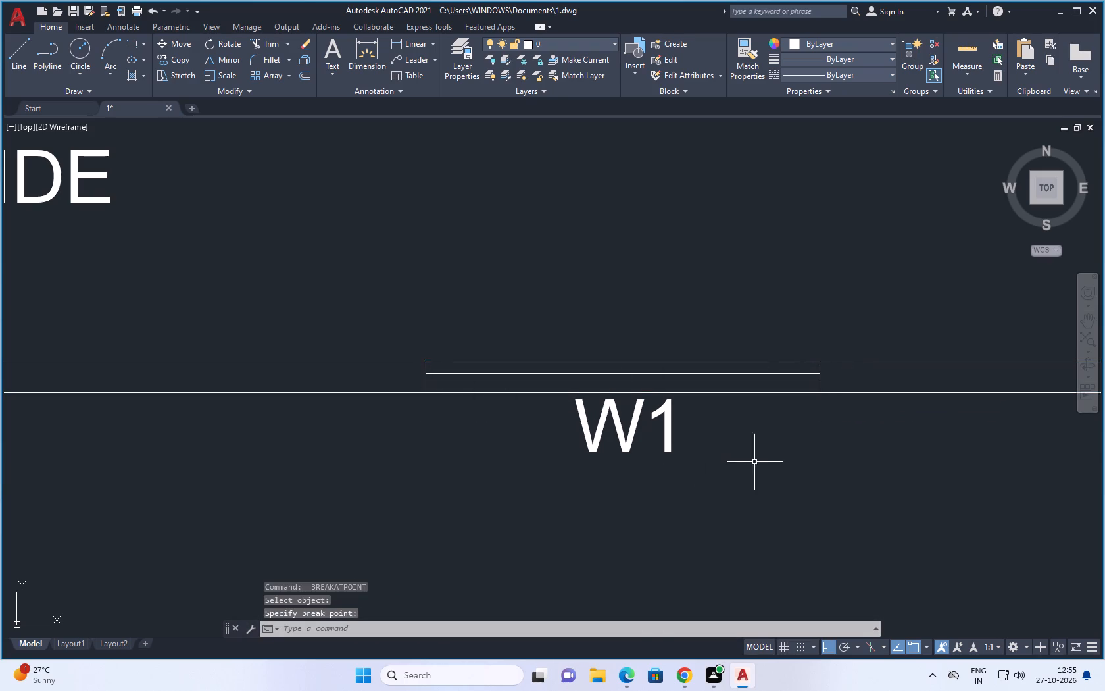
Break the south face line of the north wall at both ends of the W1 window in the bedroom beside the kitchen.
{"action": "scroll", "coordinate": [758, 462], "scroll_direction": "down", "scroll_amount": 4}
{"action": "key", "text": "space"}
{"action": "scroll", "coordinate": [458, 450], "scroll_direction": "up", "scroll_amount": 4}
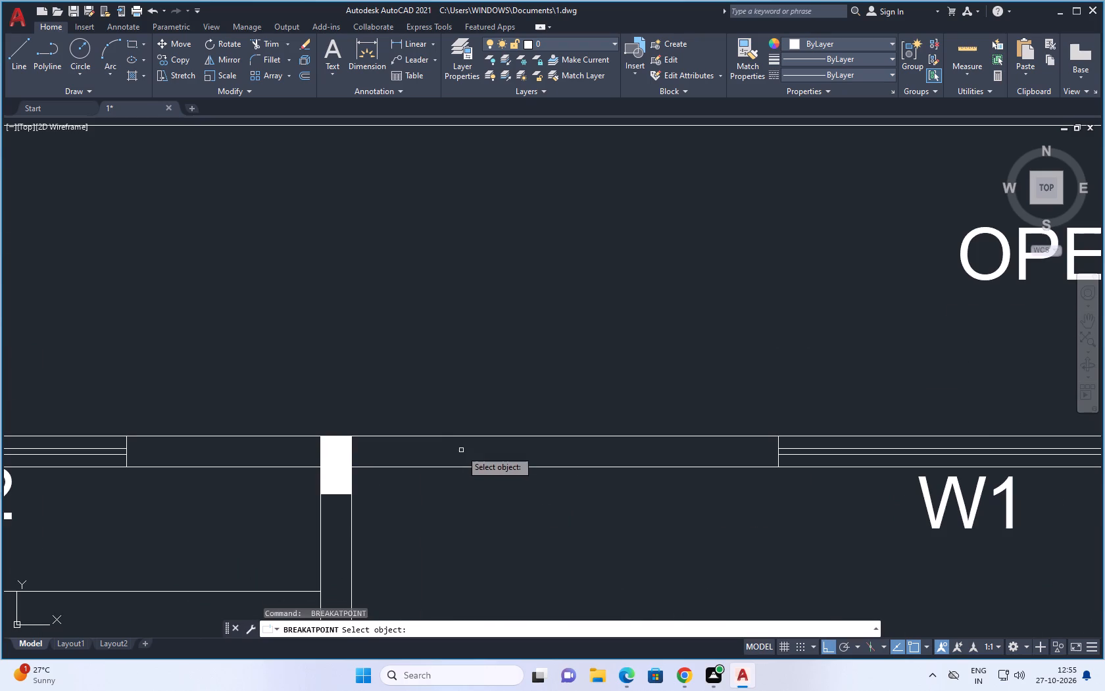
{"action": "left_click", "coordinate": [472, 467]}
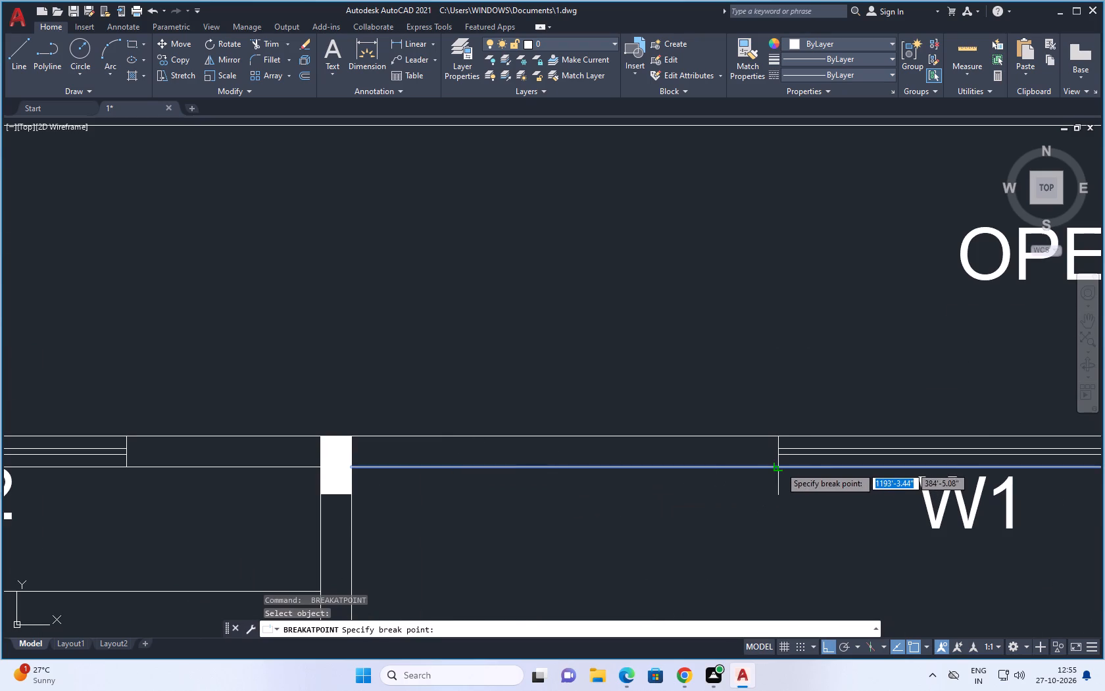
{"action": "left_click", "coordinate": [780, 467]}
{"action": "scroll", "coordinate": [658, 481], "scroll_direction": "down", "scroll_amount": 3}
{"action": "key", "text": "space"}
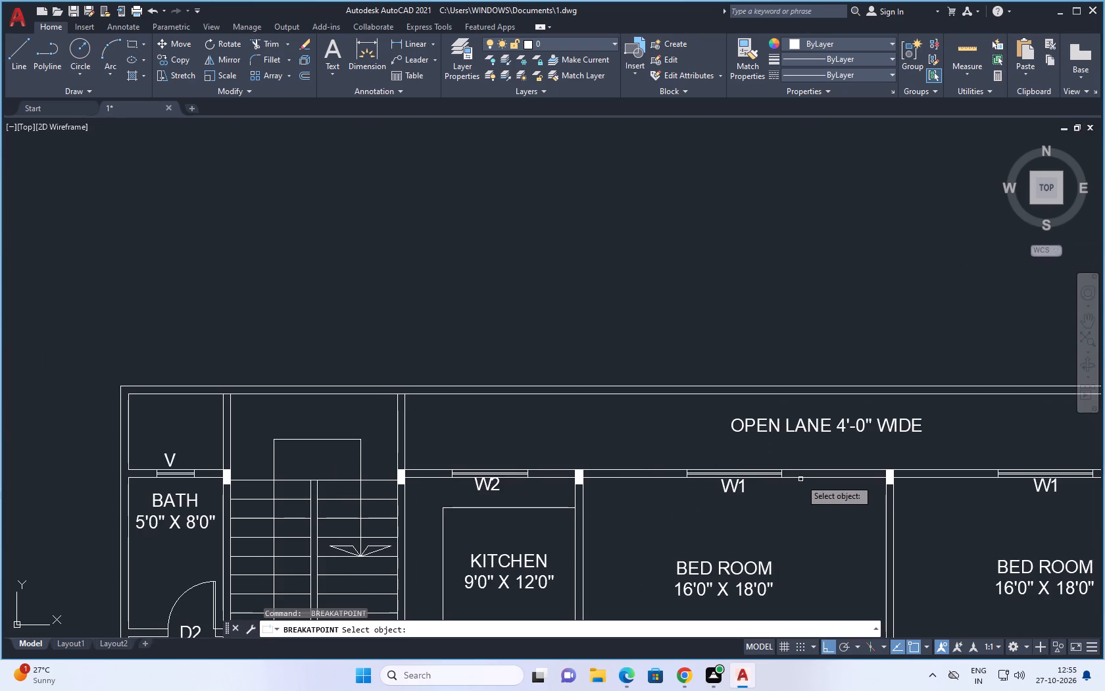
{"action": "left_click", "coordinate": [800, 479]}
{"action": "scroll", "coordinate": [789, 479], "scroll_direction": "up", "scroll_amount": 4}
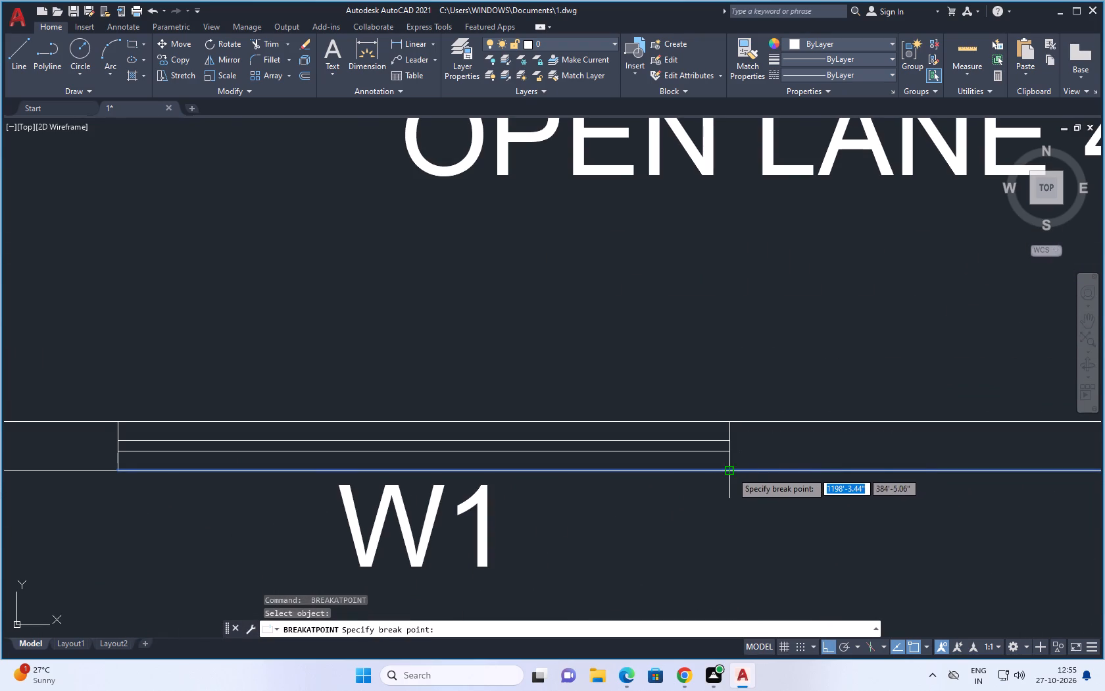
{"action": "left_click", "coordinate": [731, 472]}
Break the north face line of the north wall at both ends of the W1 window in the bedroom beside the kitchen.
{"action": "key", "text": "space"}
{"action": "left_click", "coordinate": [770, 422]}
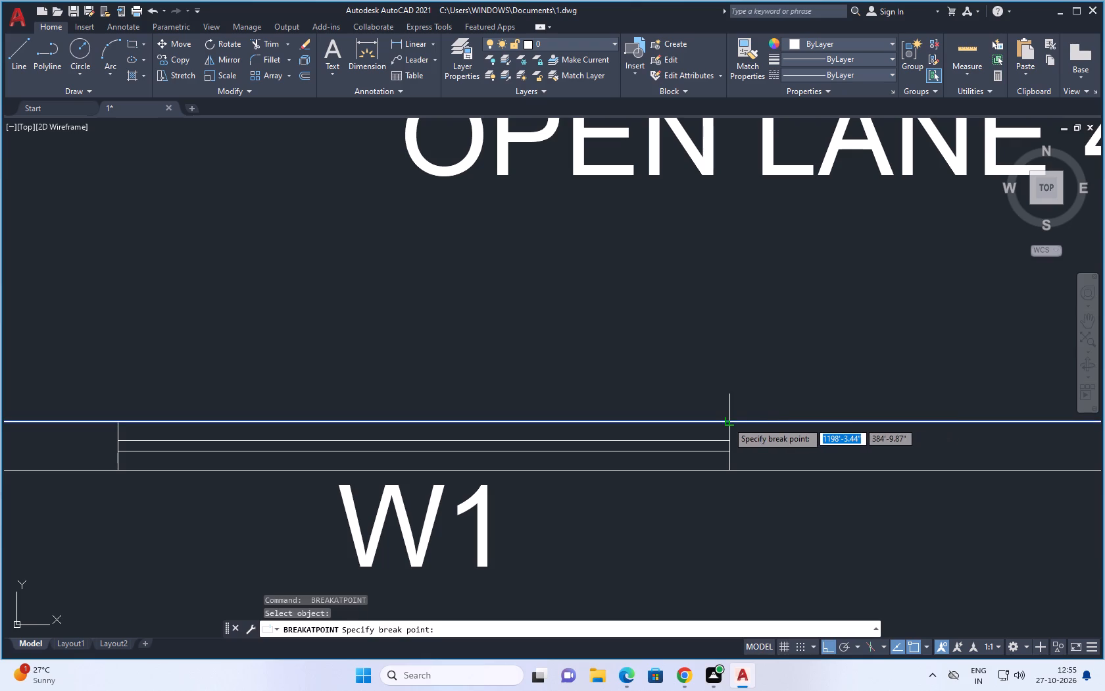
{"action": "left_click", "coordinate": [727, 422]}
{"action": "key", "text": "space"}
{"action": "scroll", "coordinate": [771, 467], "scroll_direction": "down", "scroll_amount": 3}
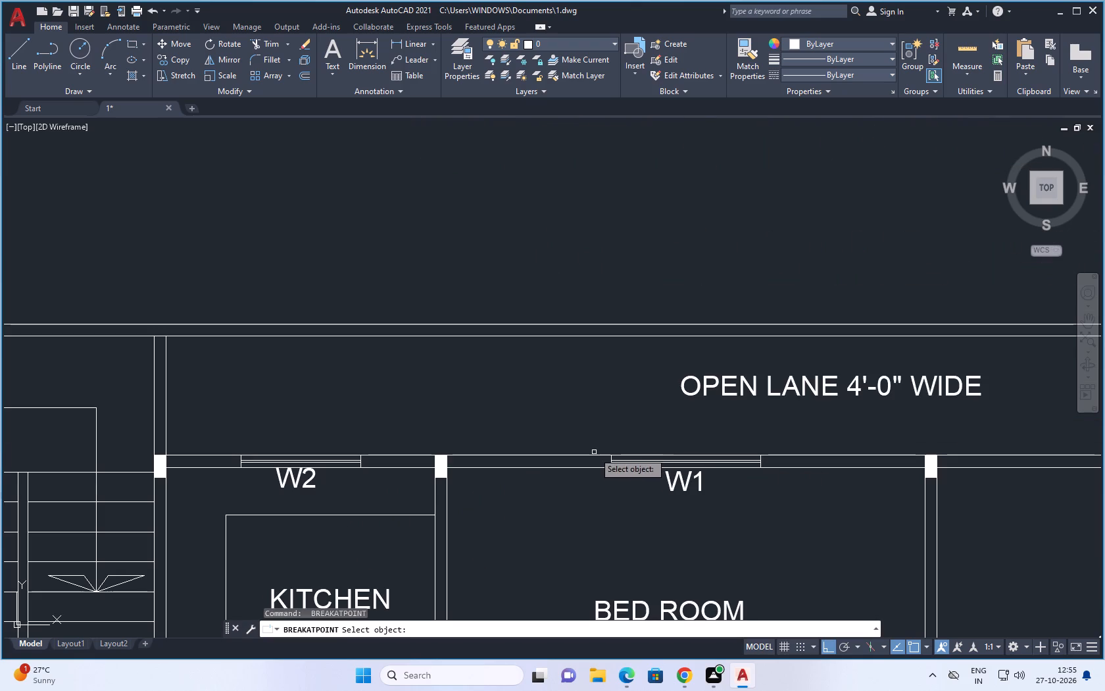
{"action": "left_click", "coordinate": [594, 455]}
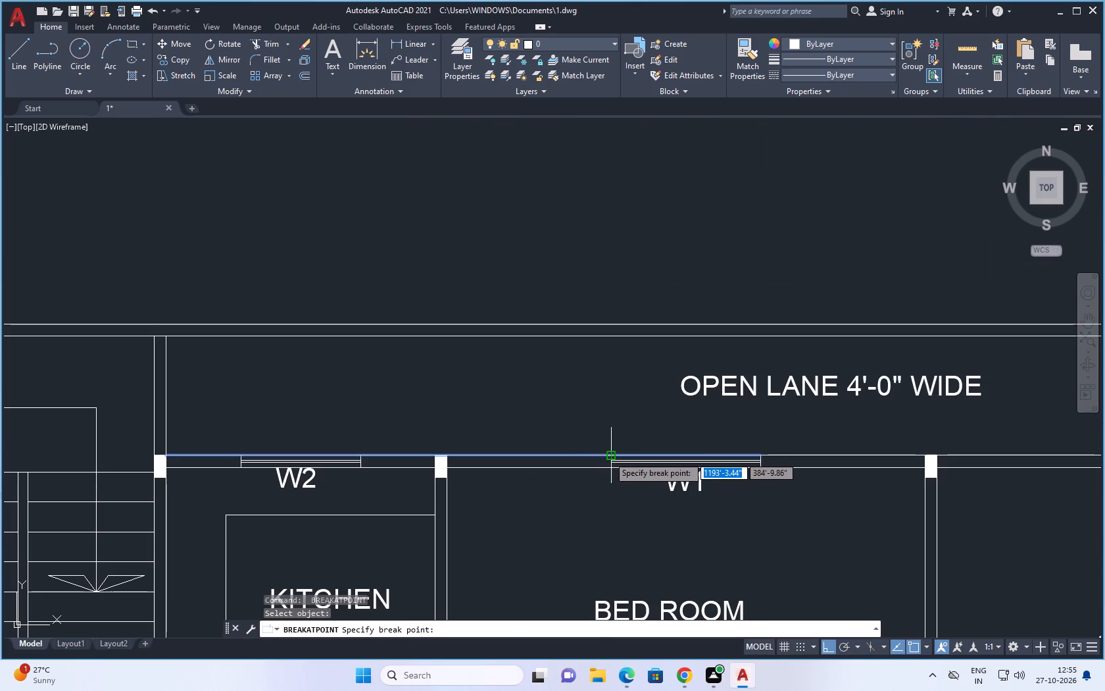
{"action": "left_click", "coordinate": [608, 456]}
Break both face lines of the kitchen's north wall at the east end of the W2 window.
{"action": "key", "text": "space"}
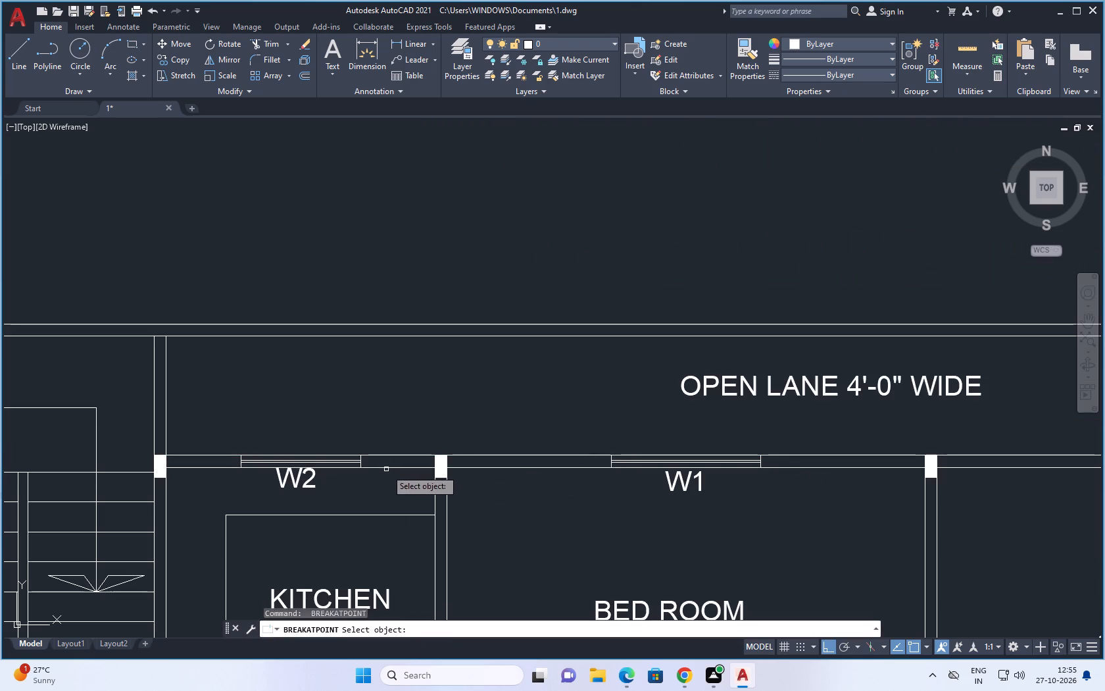
{"action": "left_click", "coordinate": [386, 469]}
{"action": "left_click", "coordinate": [362, 469]}
{"action": "key", "text": "space"}
{"action": "left_click", "coordinate": [383, 456]}
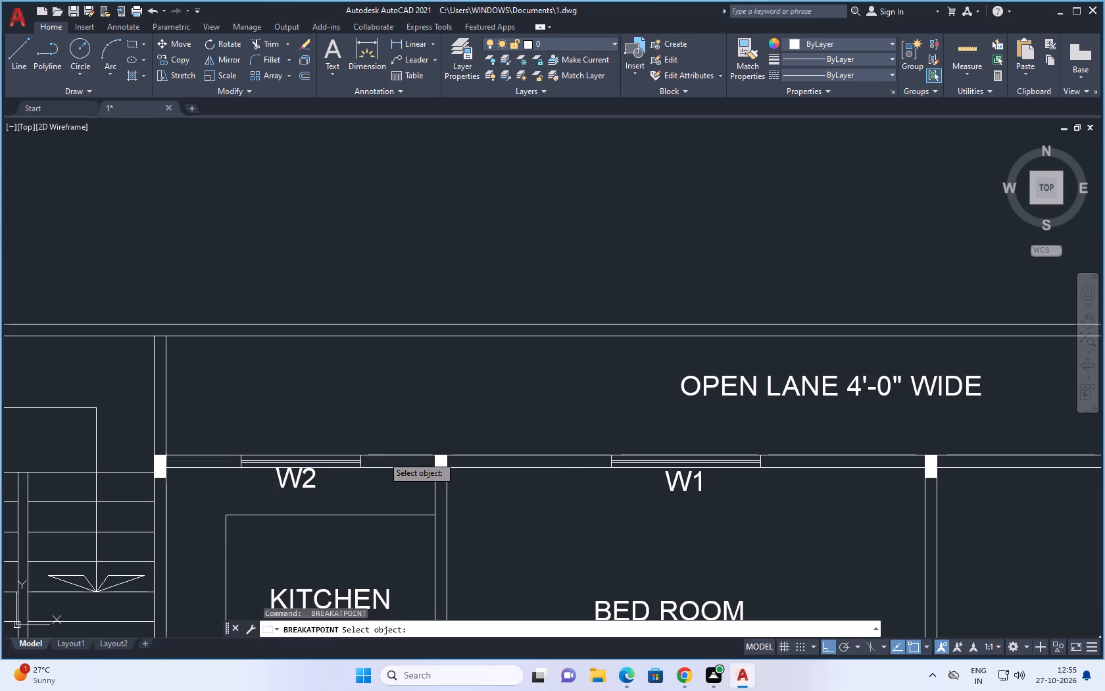
{"action": "left_click", "coordinate": [361, 455]}
Break both face lines of the kitchen's north wall at the west end of the W2 window.
{"action": "key", "text": "space"}
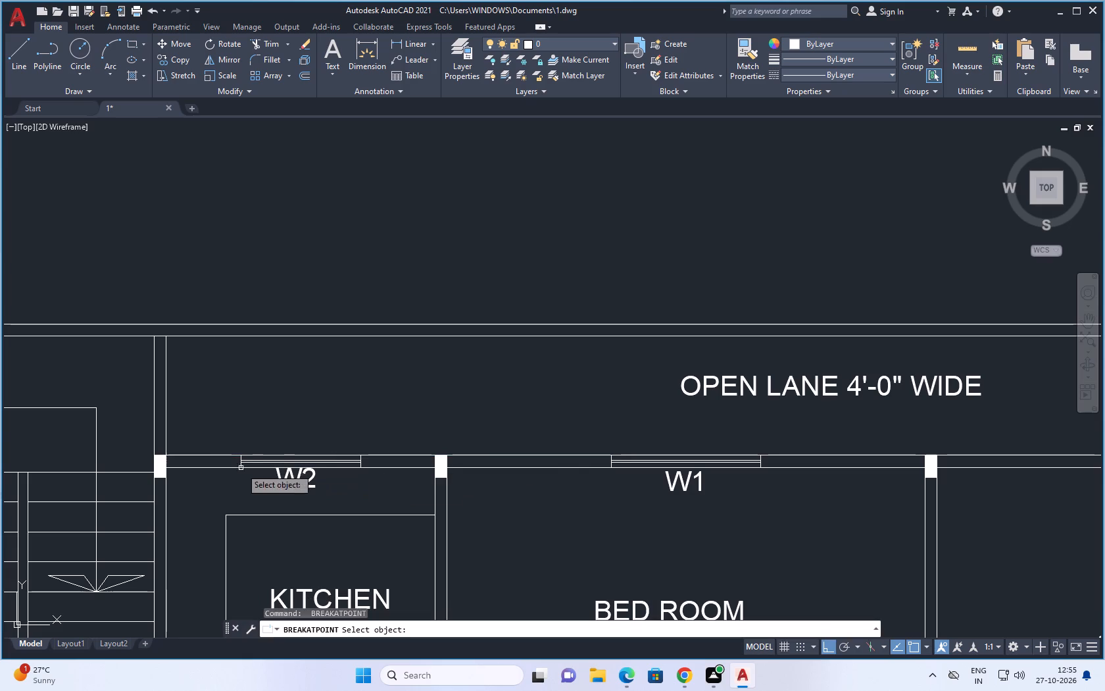
{"action": "left_click", "coordinate": [209, 467]}
{"action": "left_click", "coordinate": [239, 467]}
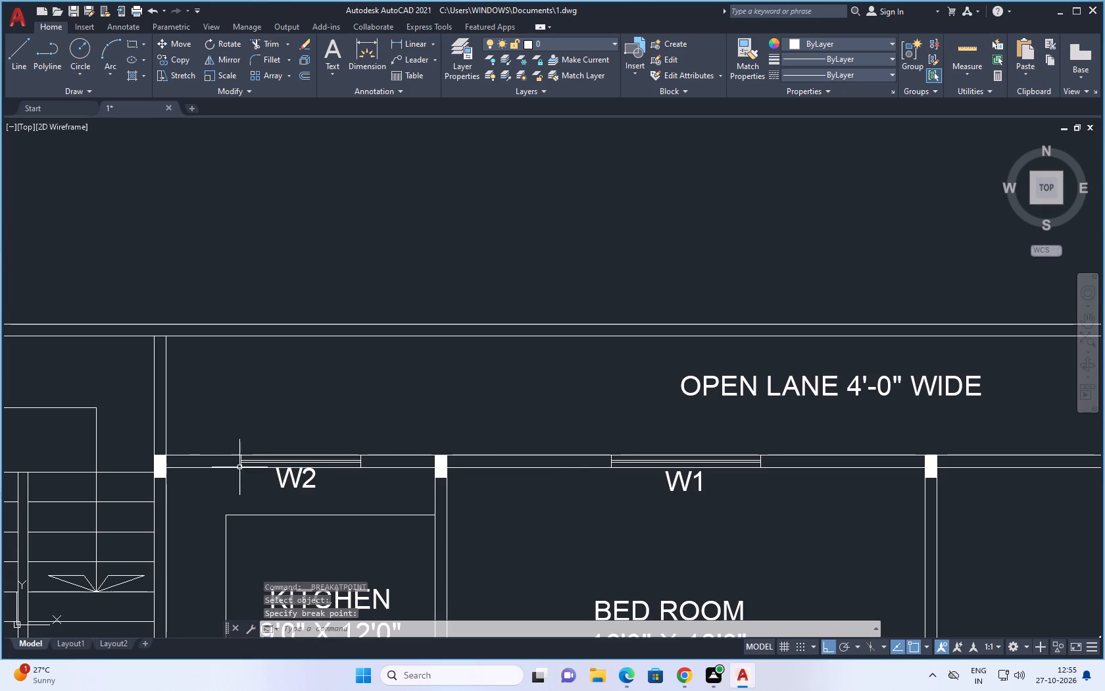
{"action": "key", "text": "space"}
{"action": "left_click", "coordinate": [225, 455]}
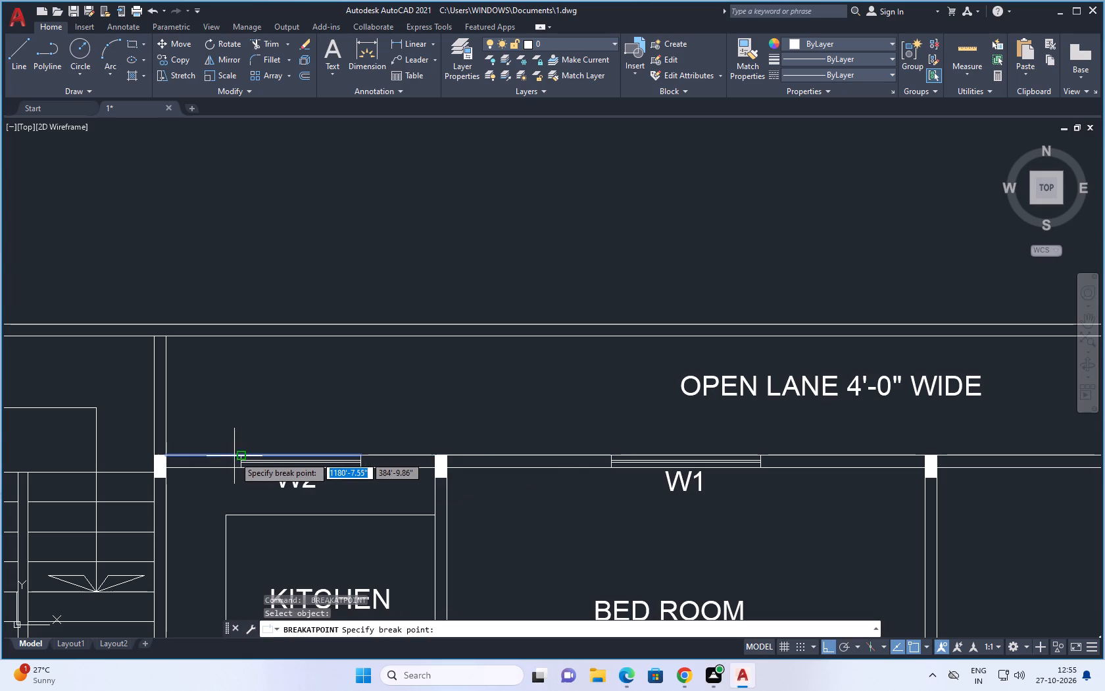
{"action": "left_click", "coordinate": [239, 456]}
Break the north face line of the northwest bath's north wall at both ends of the V window.
{"action": "scroll", "coordinate": [426, 442], "scroll_direction": "down", "scroll_amount": 3}
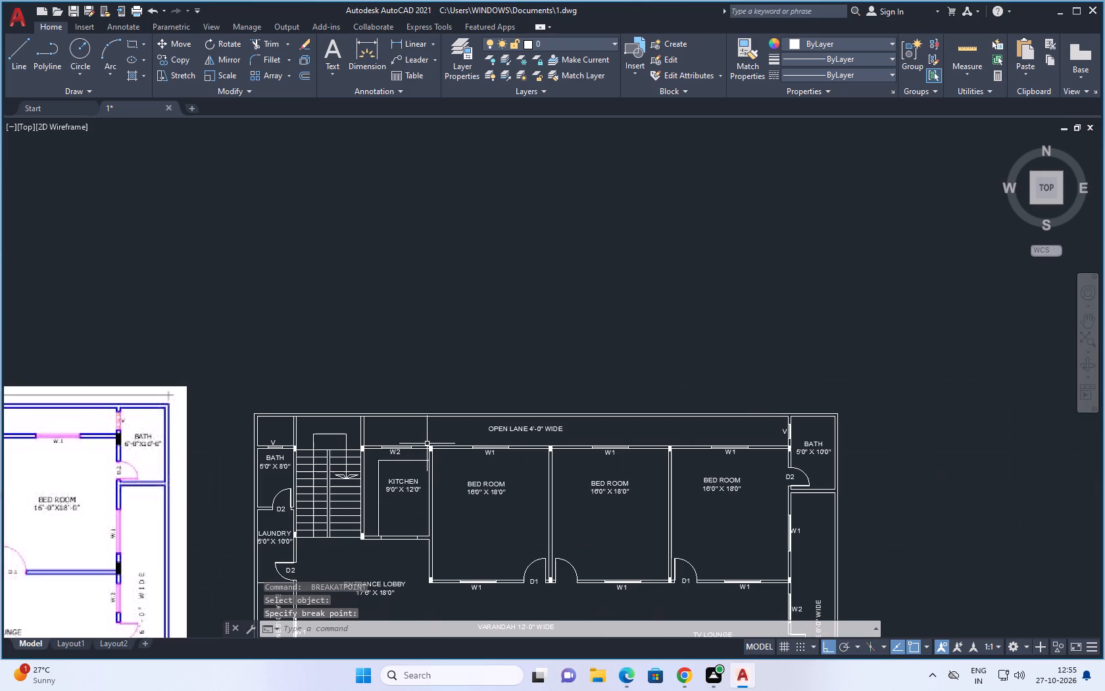
{"action": "scroll", "coordinate": [263, 442], "scroll_direction": "up", "scroll_amount": 2}
{"action": "key", "text": "space"}
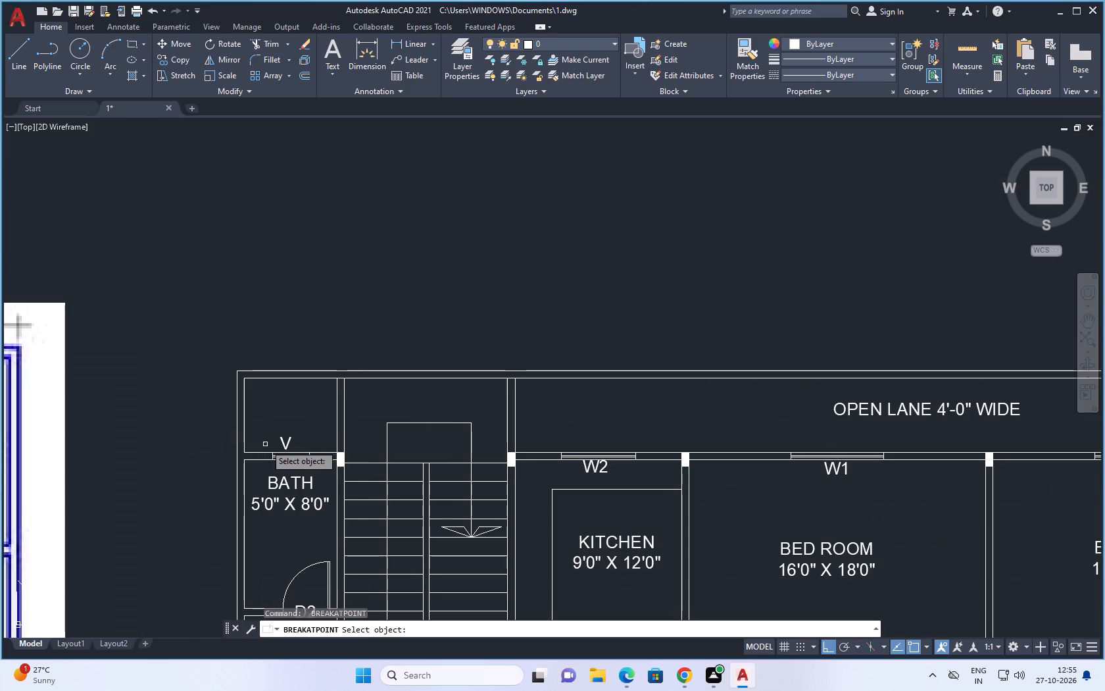
{"action": "left_click", "coordinate": [259, 452]}
{"action": "scroll", "coordinate": [259, 452], "scroll_direction": "up", "scroll_amount": 5}
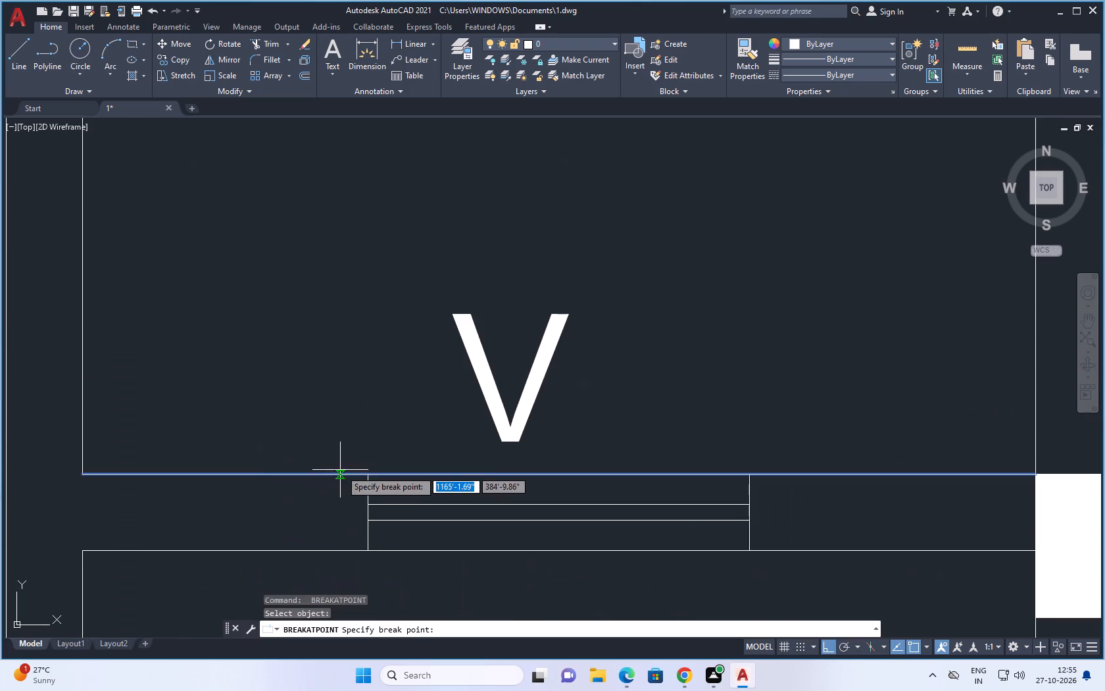
{"action": "left_click", "coordinate": [368, 476]}
{"action": "key", "text": "space"}
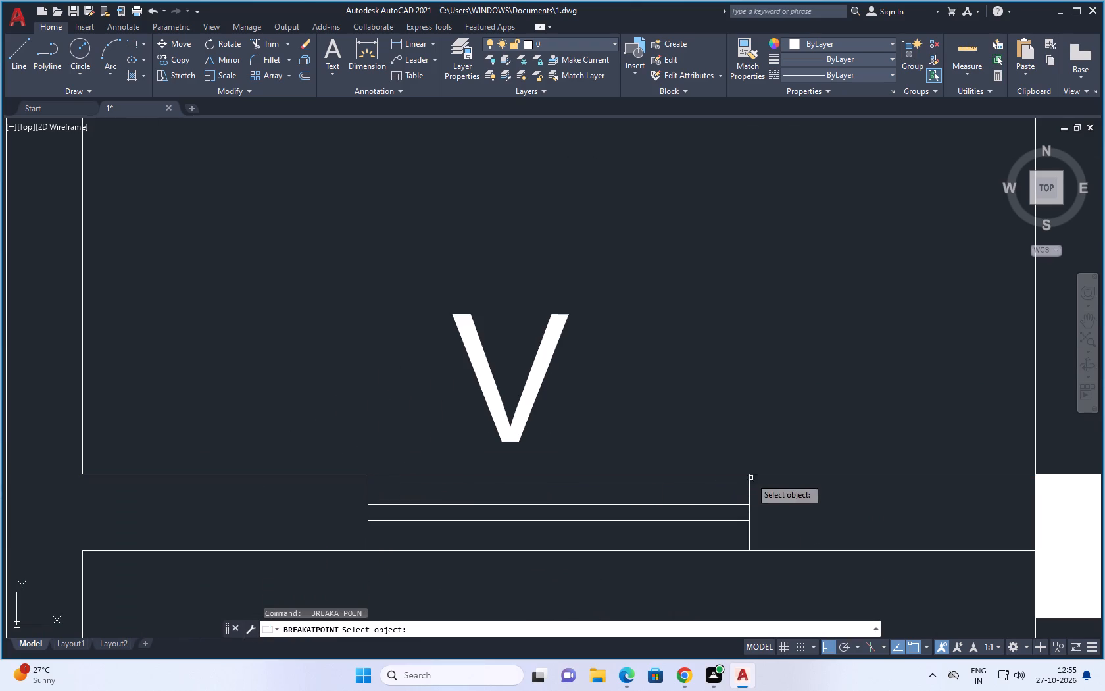
{"action": "left_click", "coordinate": [765, 473]}
{"action": "left_click", "coordinate": [745, 478]}
Break the south face line of the northwest bath's north wall at both ends of the V window.
{"action": "key", "text": "space"}
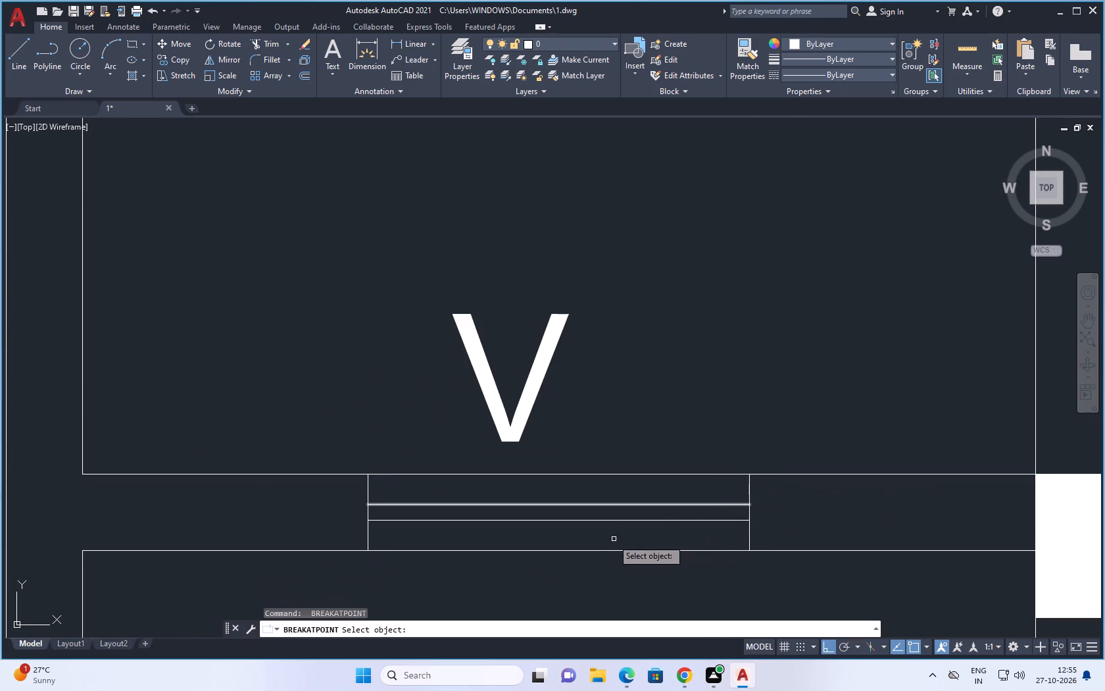
{"action": "left_click", "coordinate": [589, 552]}
{"action": "left_click", "coordinate": [749, 548]}
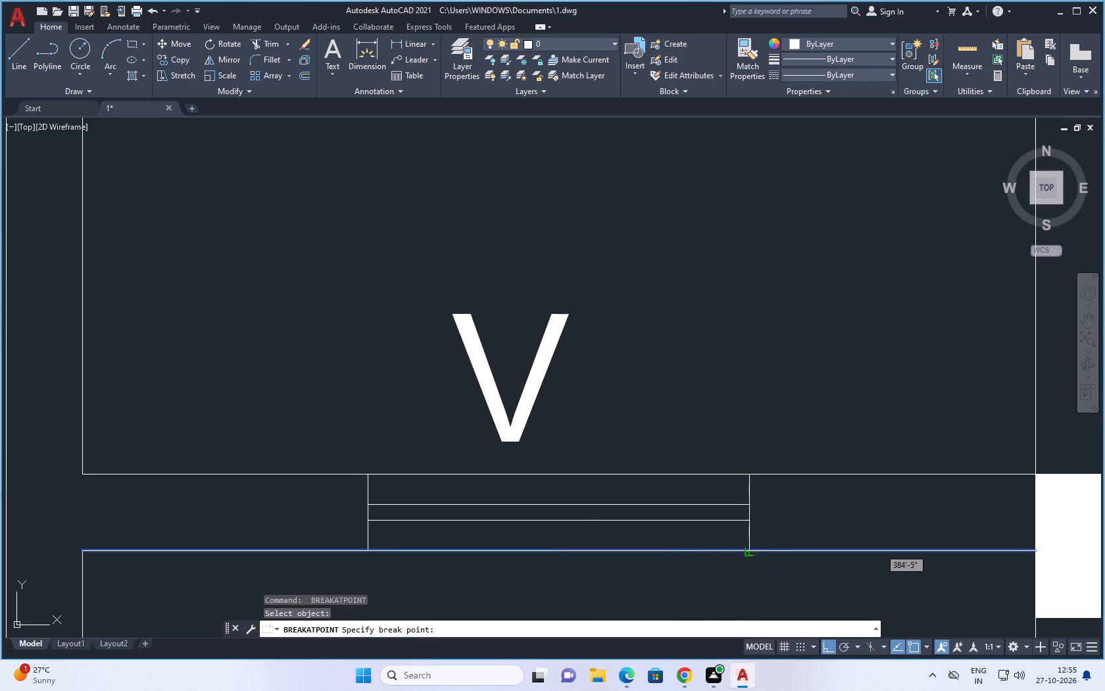
{"action": "key", "text": "space"}
{"action": "left_click", "coordinate": [347, 551]}
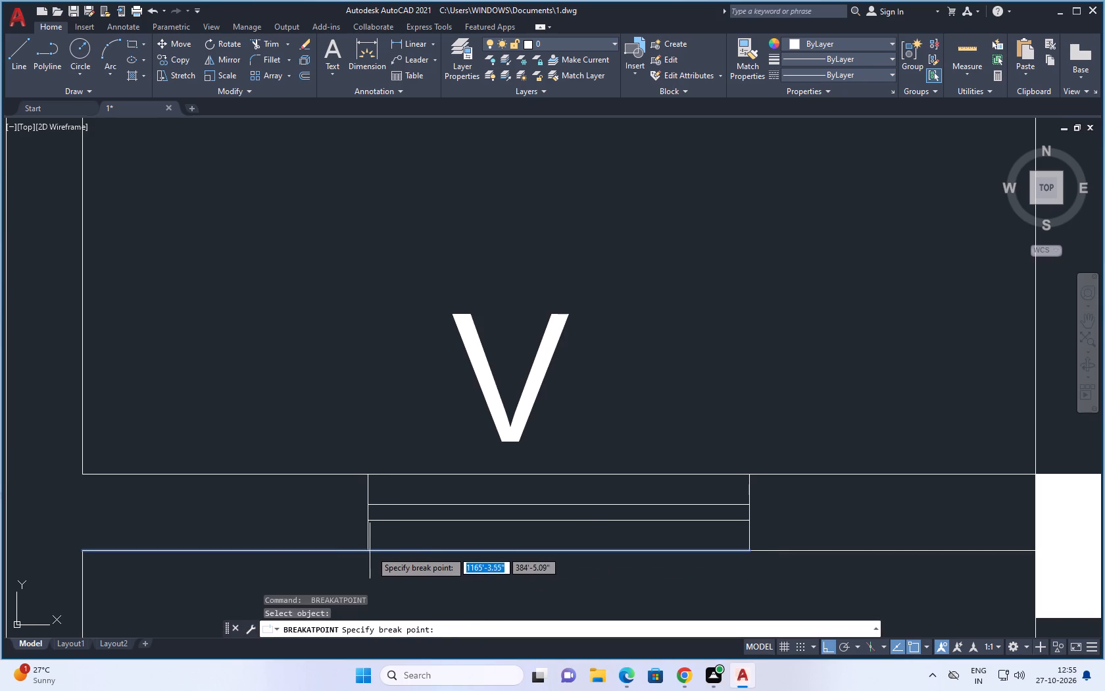
{"action": "left_click", "coordinate": [366, 550]}
Break both face lines of the verandah's south wall at the west end of the W1 window nearest the entrance double door.
{"action": "key", "text": "space"}
{"action": "scroll", "coordinate": [562, 426], "scroll_direction": "down", "scroll_amount": 5}
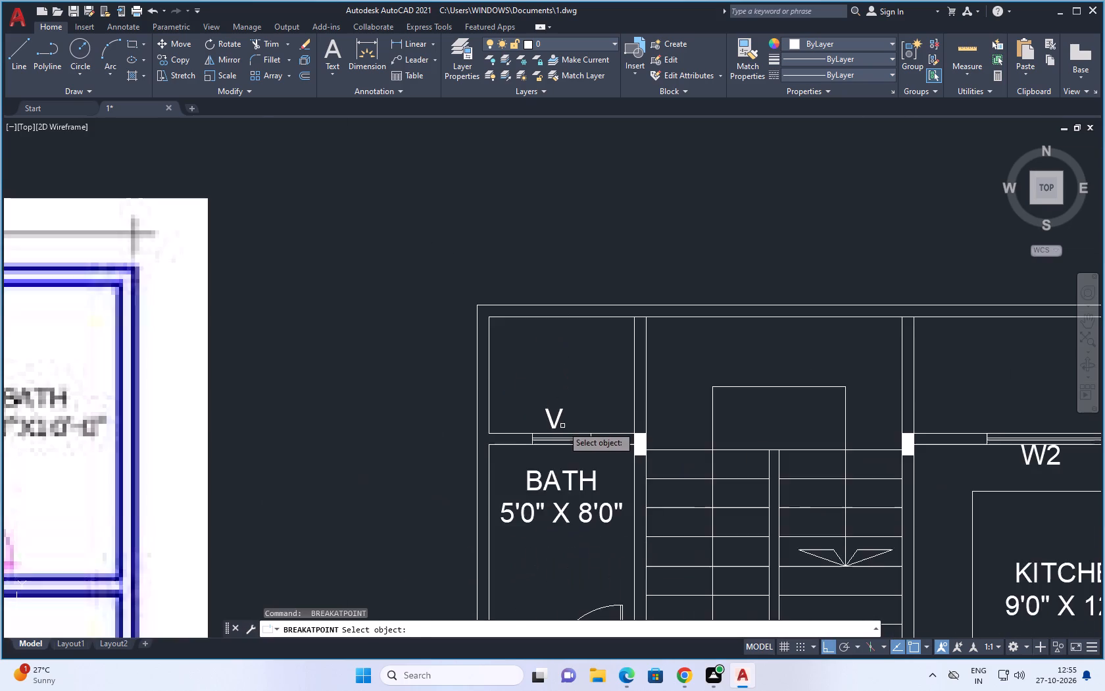
{"action": "scroll", "coordinate": [562, 426], "scroll_direction": "down", "scroll_amount": 2}
{"action": "scroll", "coordinate": [564, 518], "scroll_direction": "down", "scroll_amount": 3}
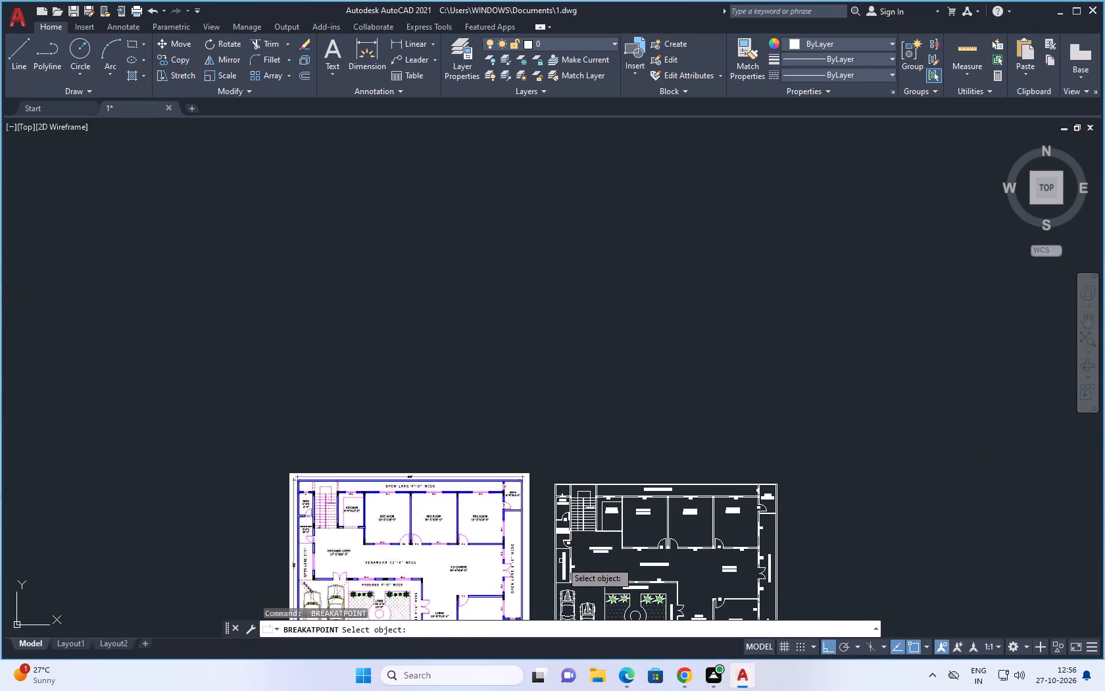
{"action": "scroll", "coordinate": [566, 580], "scroll_direction": "up", "scroll_amount": 1}
{"action": "scroll", "coordinate": [566, 523], "scroll_direction": "down", "scroll_amount": 2}
{"action": "scroll", "coordinate": [576, 576], "scroll_direction": "up", "scroll_amount": 3}
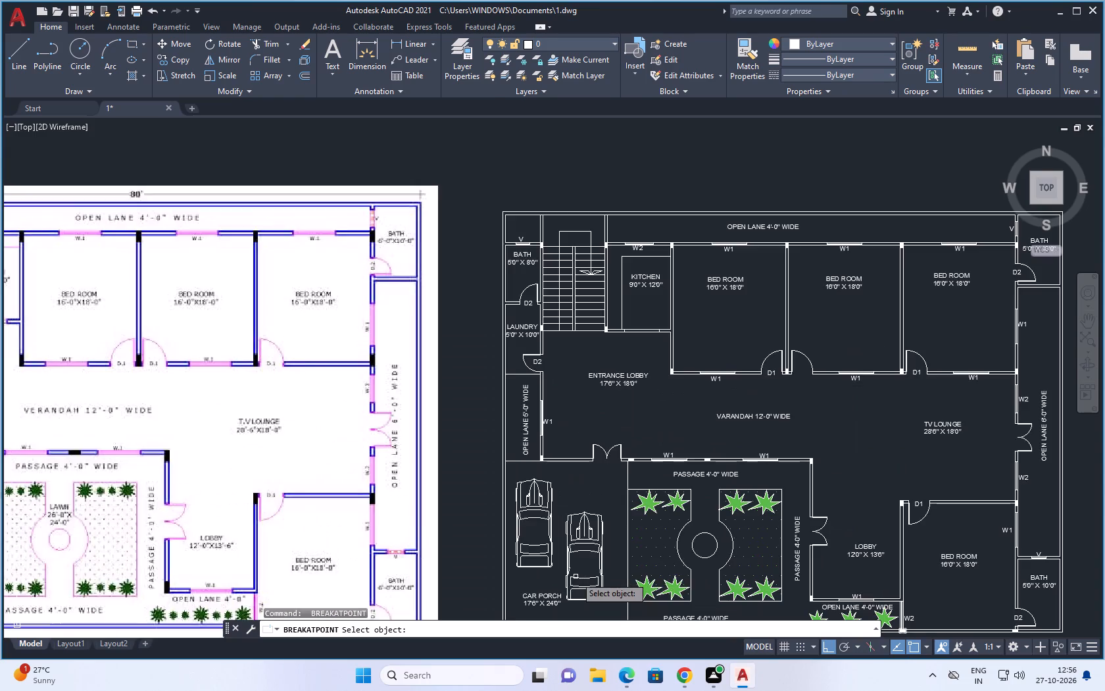
{"action": "scroll", "coordinate": [577, 562], "scroll_direction": "down", "scroll_amount": 2}
{"action": "scroll", "coordinate": [588, 588], "scroll_direction": "up", "scroll_amount": 2}
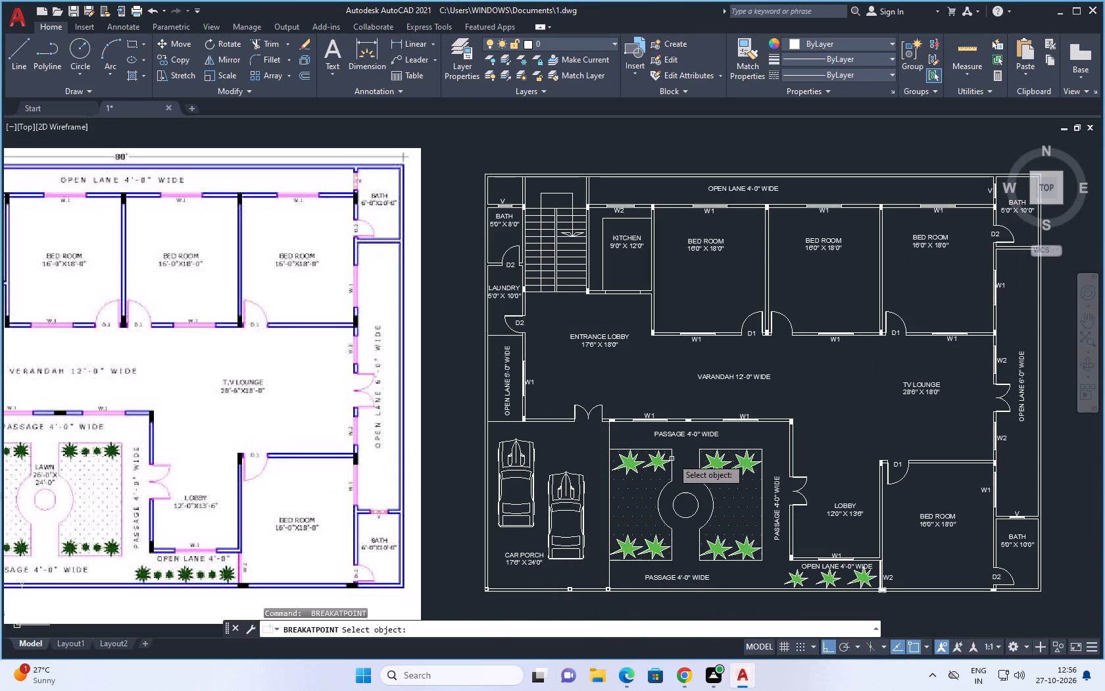
{"action": "scroll", "coordinate": [651, 417], "scroll_direction": "up", "scroll_amount": 1}
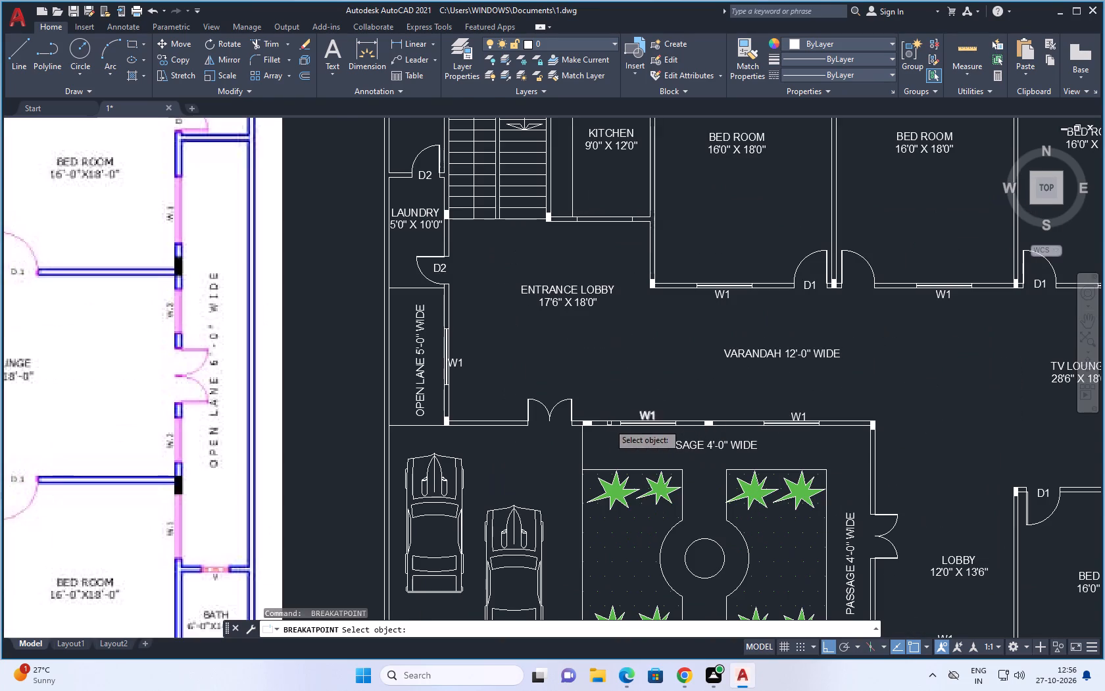
{"action": "left_click", "coordinate": [605, 421]}
{"action": "scroll", "coordinate": [610, 419], "scroll_direction": "up", "scroll_amount": 5}
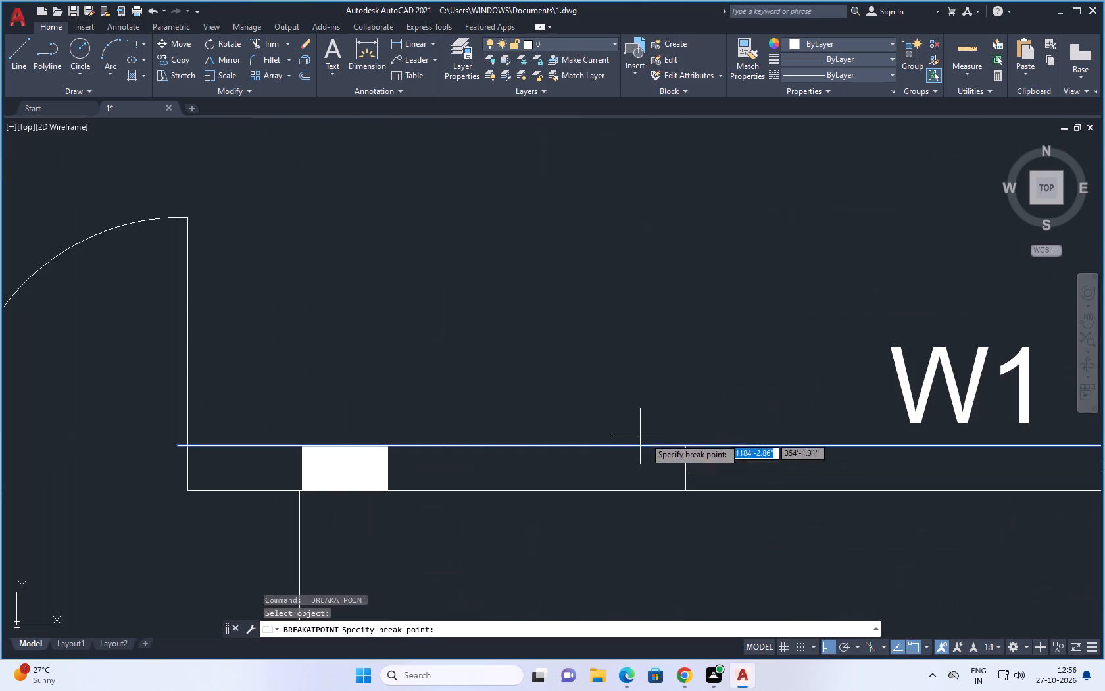
{"action": "left_click", "coordinate": [685, 446]}
{"action": "key", "text": "space"}
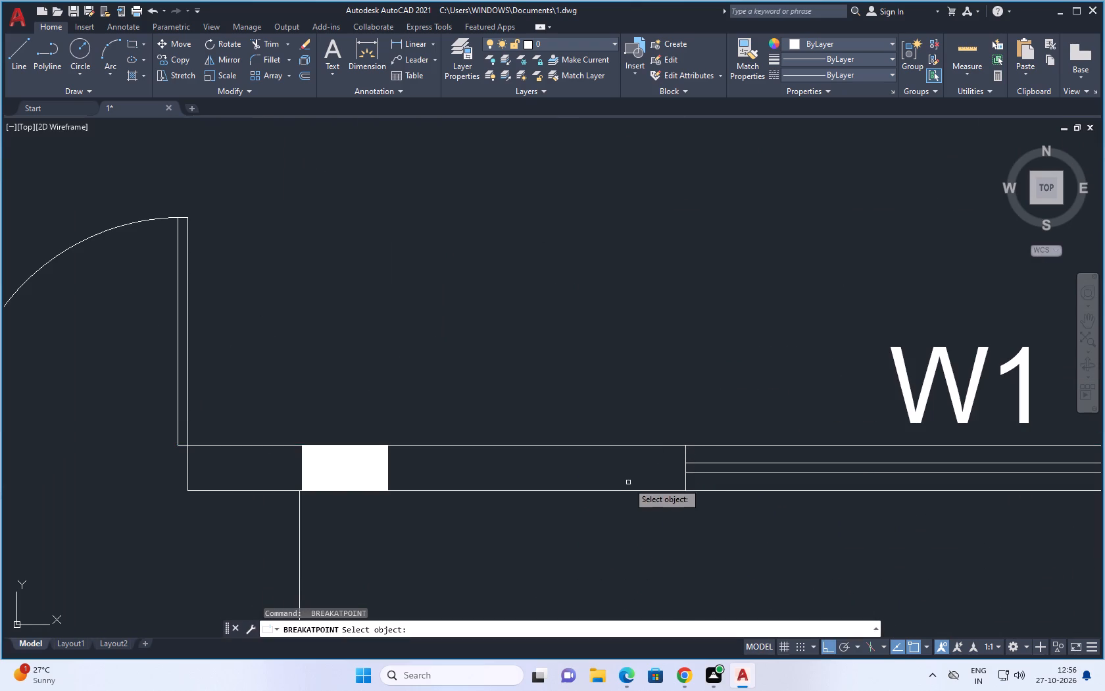
{"action": "left_click", "coordinate": [624, 490]}
{"action": "left_click", "coordinate": [686, 494]}
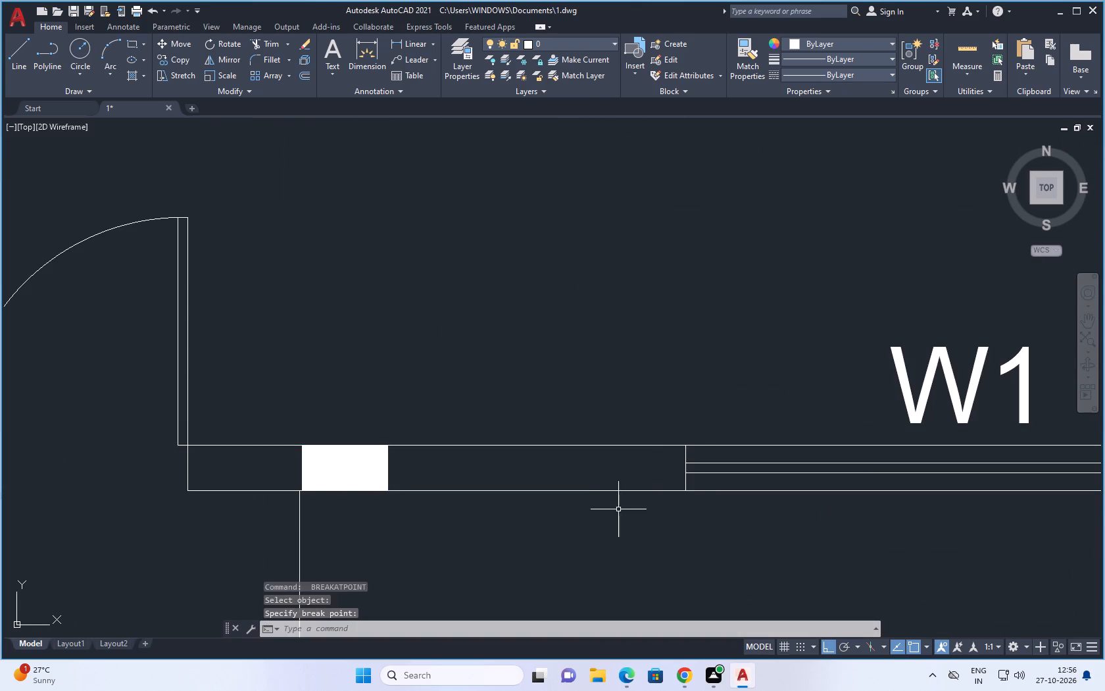
Break both face lines of the verandah's south wall at the east end of the W1 window nearest the entrance double door.
{"action": "key", "text": "space"}
{"action": "scroll", "coordinate": [599, 506], "scroll_direction": "down", "scroll_amount": 3}
{"action": "left_click", "coordinate": [794, 492]}
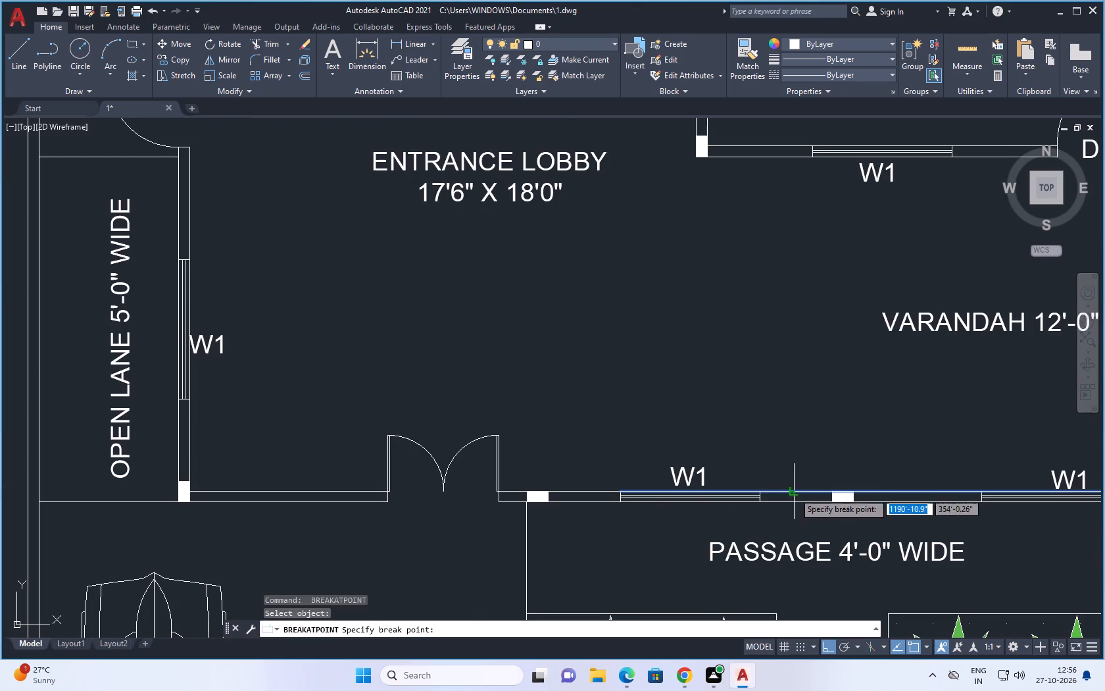
{"action": "left_click", "coordinate": [760, 492]}
{"action": "key", "text": "space"}
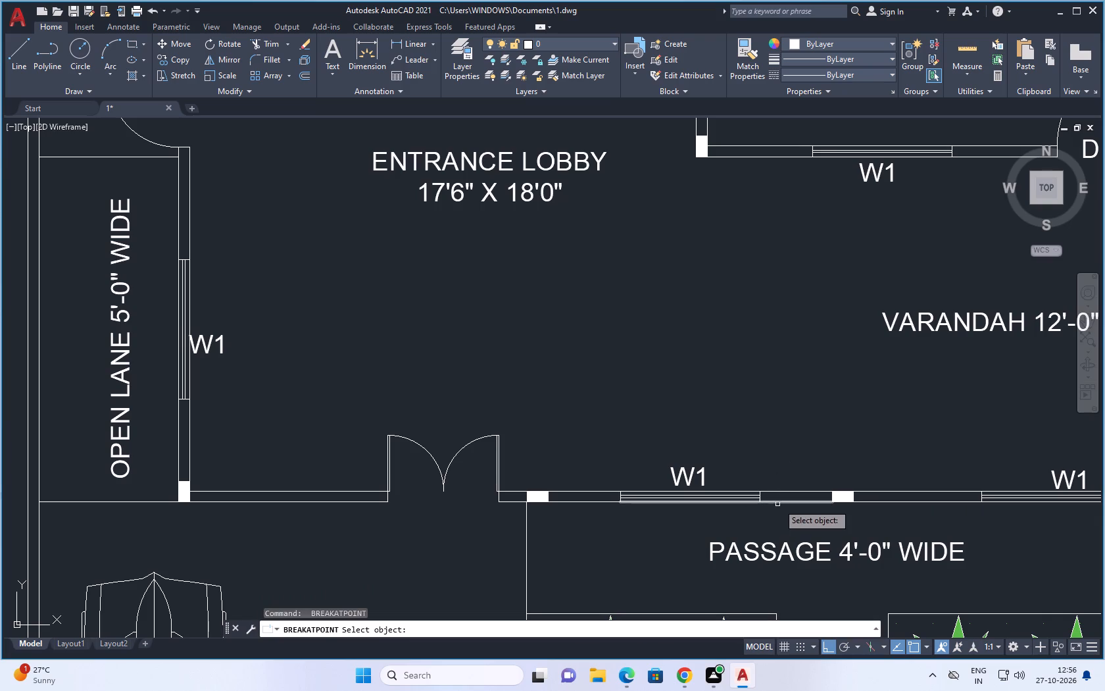
{"action": "left_click", "coordinate": [778, 503]}
{"action": "left_click", "coordinate": [762, 503]}
{"action": "key", "text": "space"}
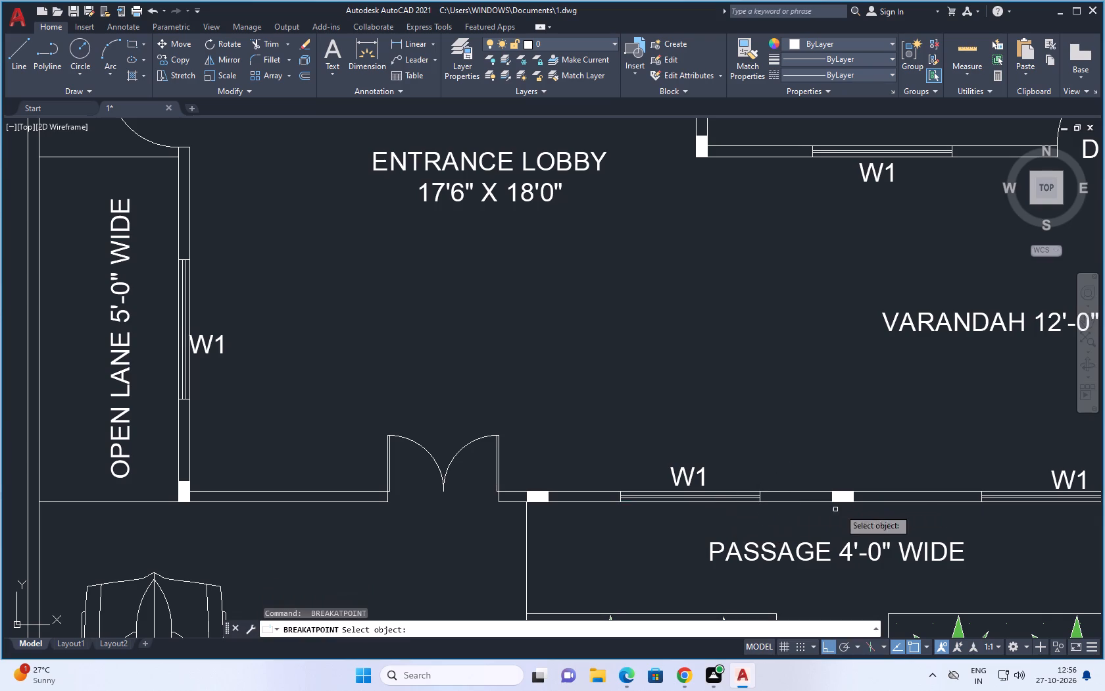
Break both face lines of the verandah's south wall at the west end of the eastern W1 window.
{"action": "left_click", "coordinate": [883, 502]}
{"action": "scroll", "coordinate": [845, 498], "scroll_direction": "down", "scroll_amount": 3}
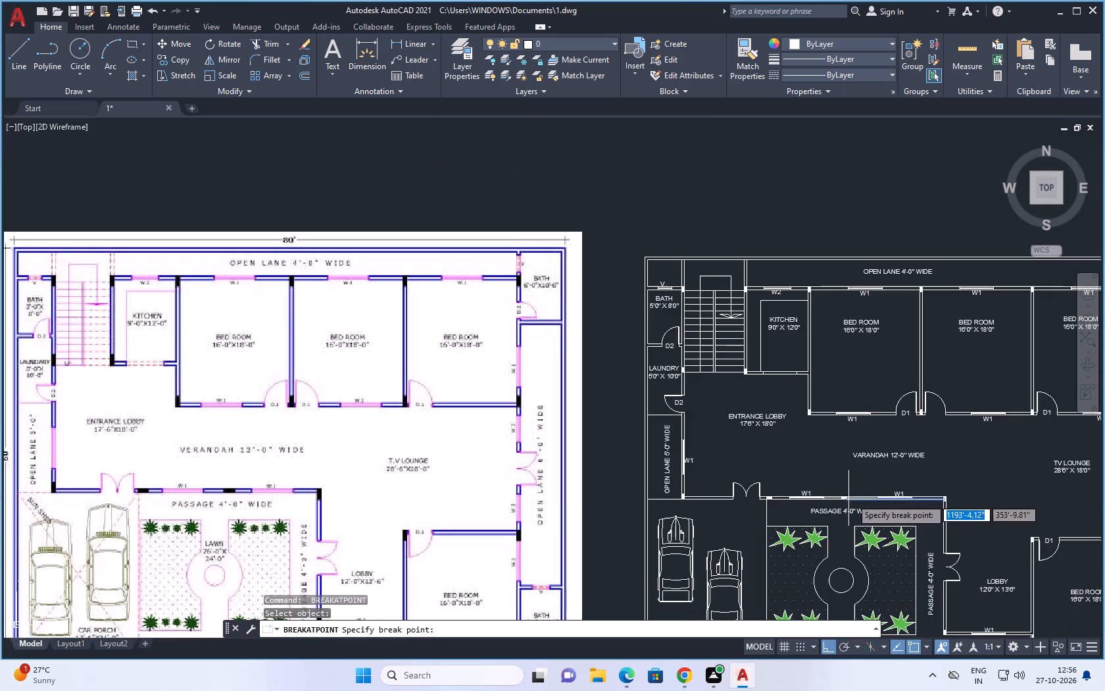
{"action": "scroll", "coordinate": [930, 498], "scroll_direction": "up", "scroll_amount": 3}
{"action": "scroll", "coordinate": [710, 505], "scroll_direction": "up", "scroll_amount": 4}
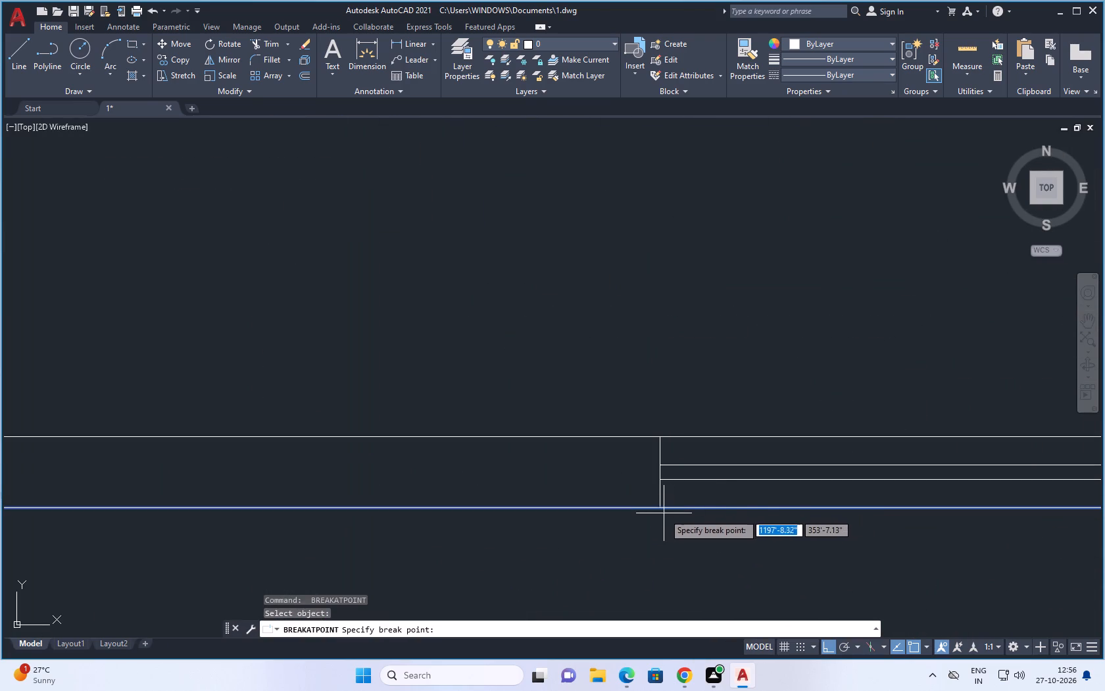
{"action": "left_click", "coordinate": [661, 505]}
{"action": "key", "text": "space"}
{"action": "left_click", "coordinate": [629, 436]}
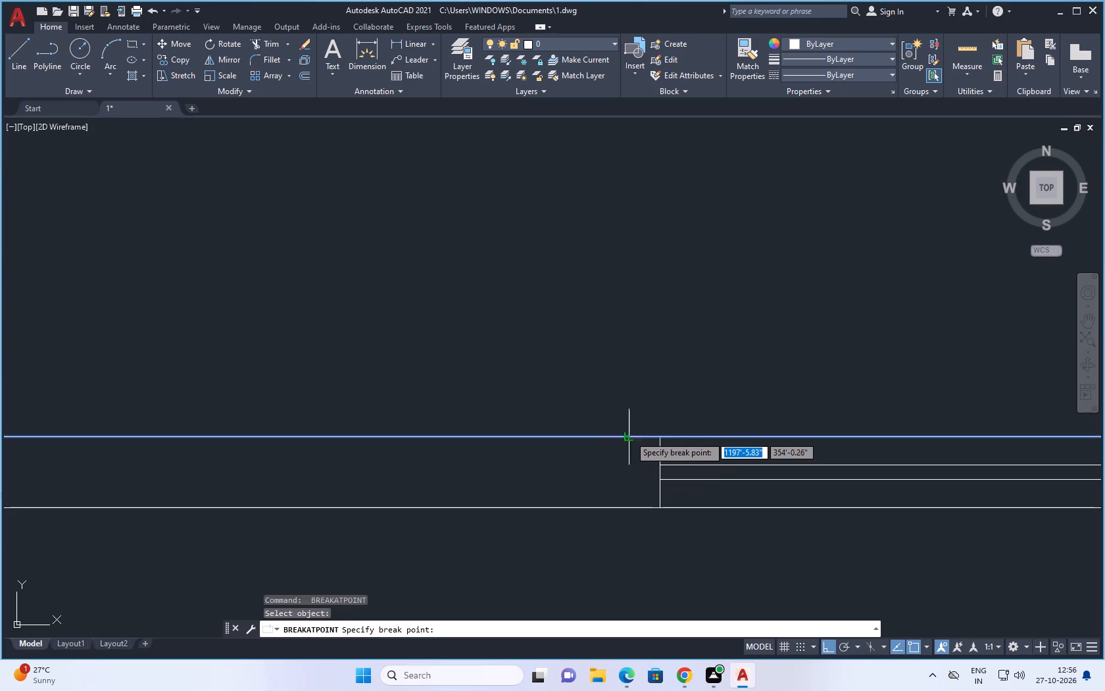
{"action": "left_click", "coordinate": [658, 439]}
Break both face lines of the verandah's south wall at the east end of the eastern W1 window.
{"action": "key", "text": "space"}
{"action": "scroll", "coordinate": [614, 482], "scroll_direction": "down", "scroll_amount": 2}
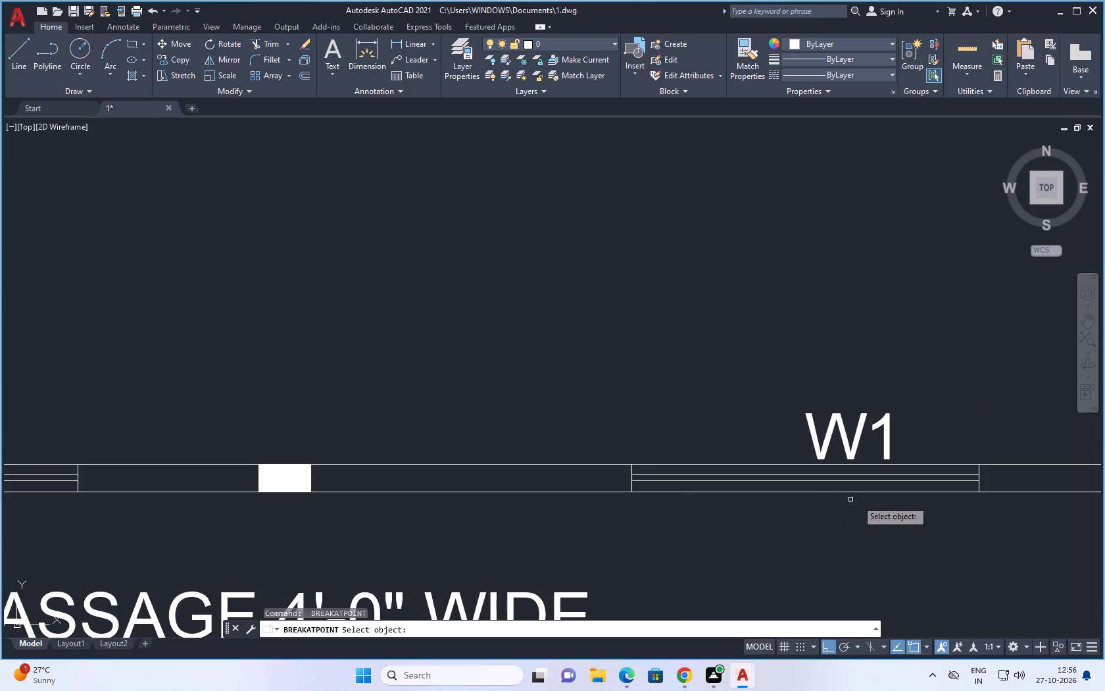
{"action": "left_click", "coordinate": [1006, 492]}
{"action": "scroll", "coordinate": [1006, 492], "scroll_direction": "up", "scroll_amount": 3}
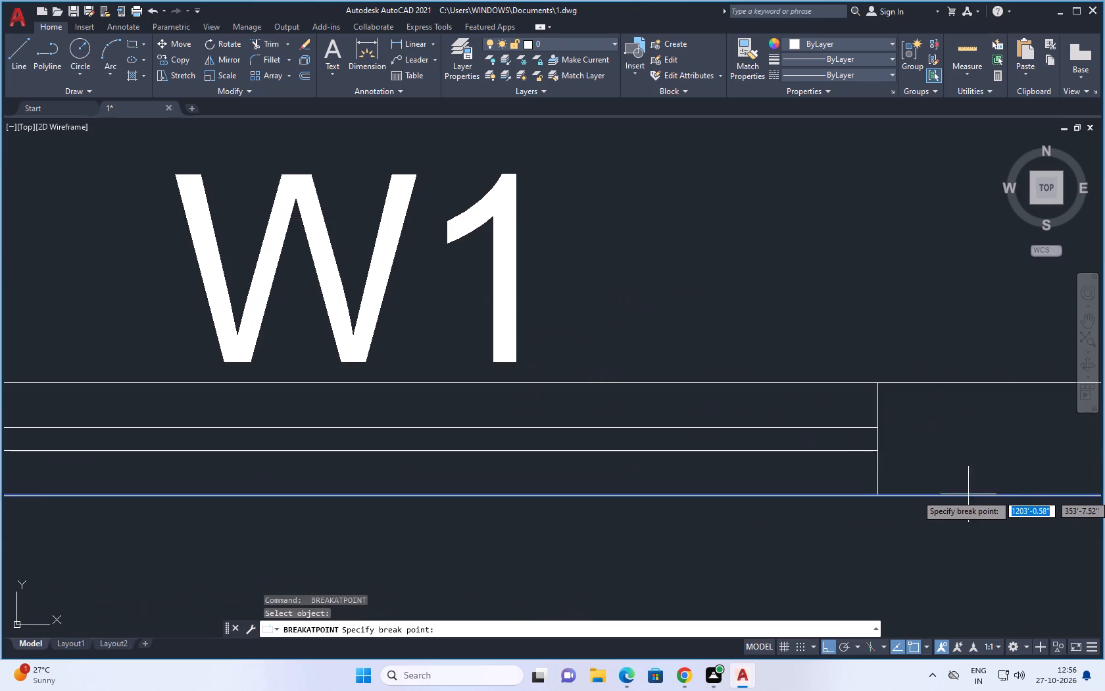
{"action": "left_click", "coordinate": [877, 497]}
{"action": "key", "text": "space"}
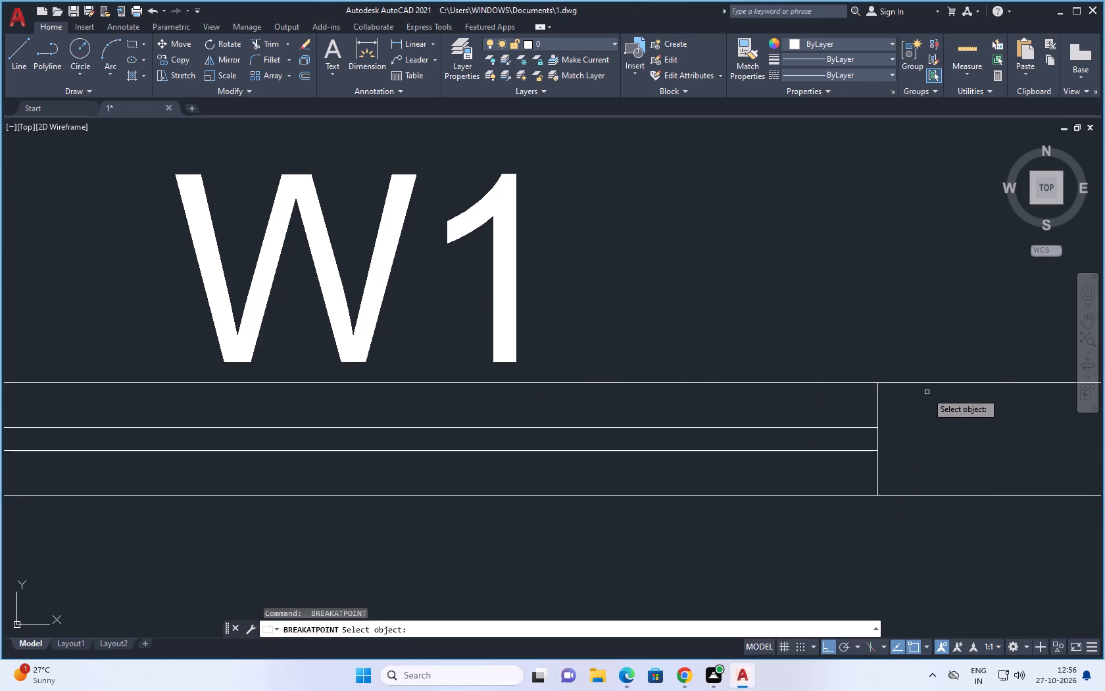
{"action": "left_click", "coordinate": [931, 384]}
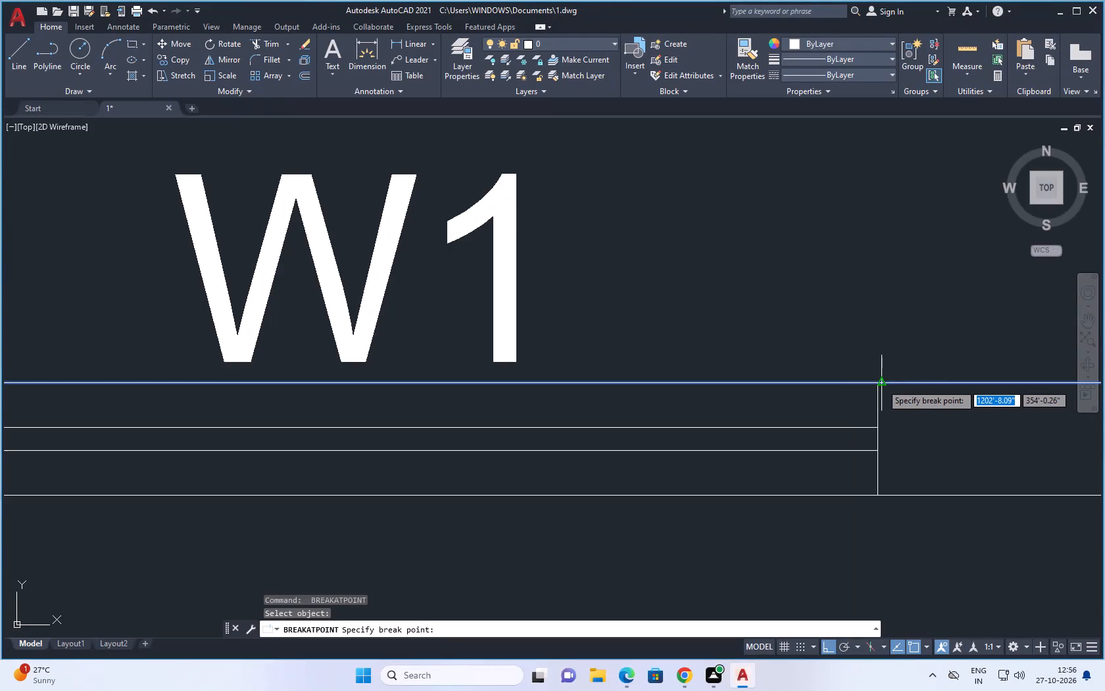
{"action": "left_click", "coordinate": [875, 384]}
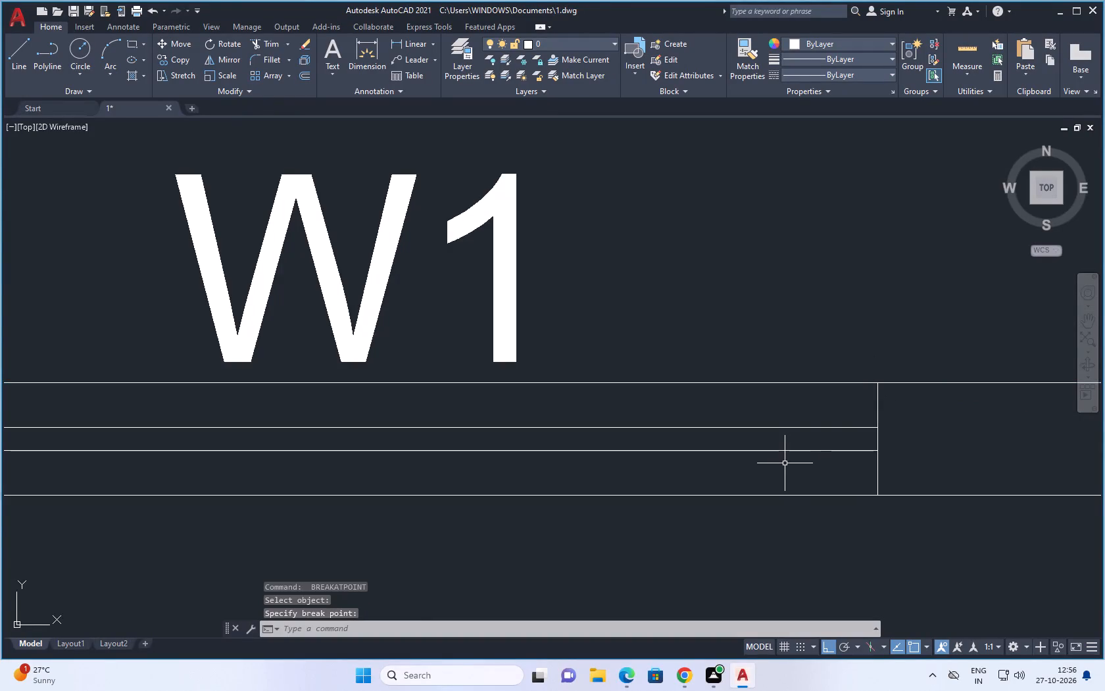
Break both face lines of the lobby's south wall at the east end of the W1 window.
{"action": "scroll", "coordinate": [785, 464], "scroll_direction": "down", "scroll_amount": 6}
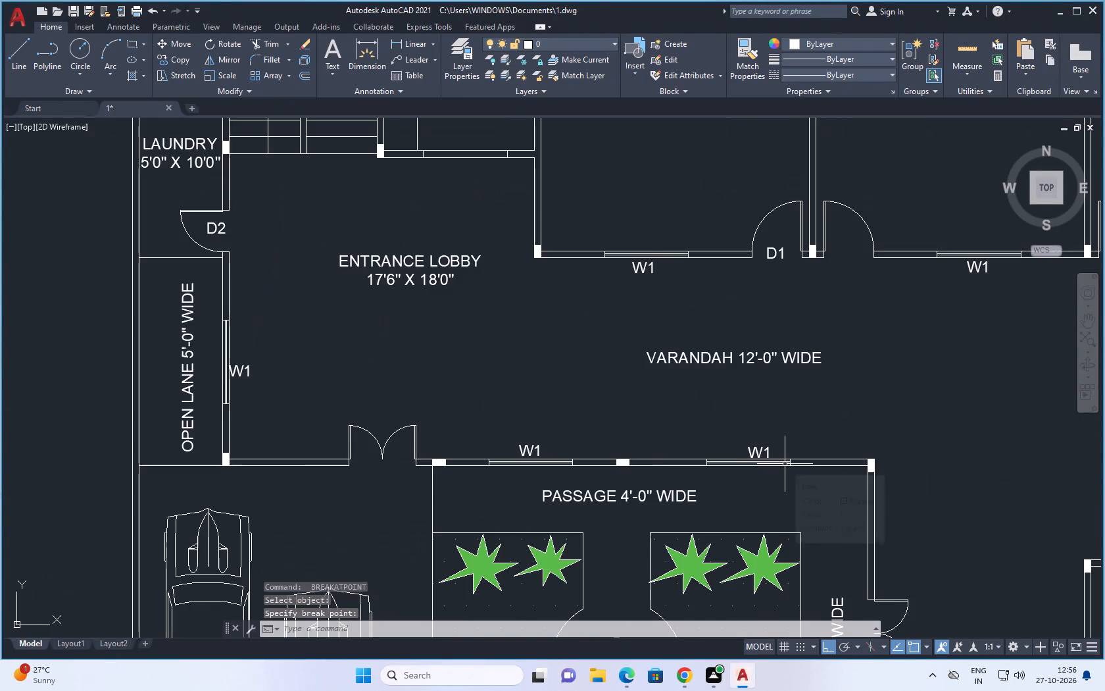
{"action": "scroll", "coordinate": [785, 464], "scroll_direction": "down", "scroll_amount": 1}
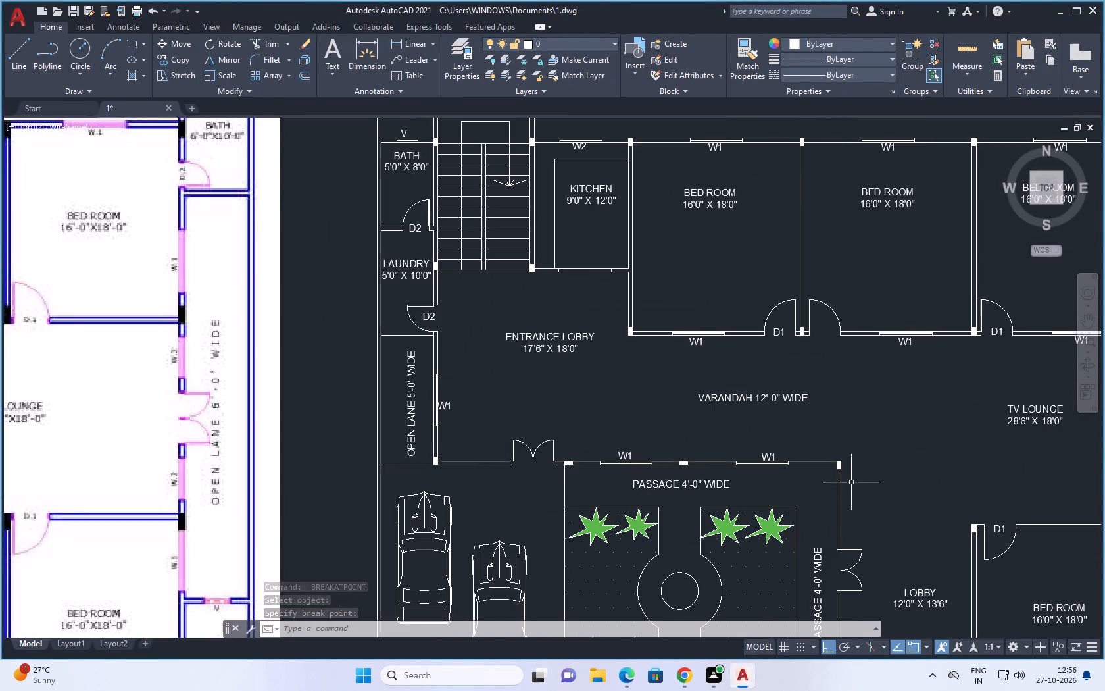
{"action": "scroll", "coordinate": [851, 482], "scroll_direction": "down", "scroll_amount": 2}
{"action": "scroll", "coordinate": [879, 557], "scroll_direction": "up", "scroll_amount": 4}
{"action": "key", "text": "space"}
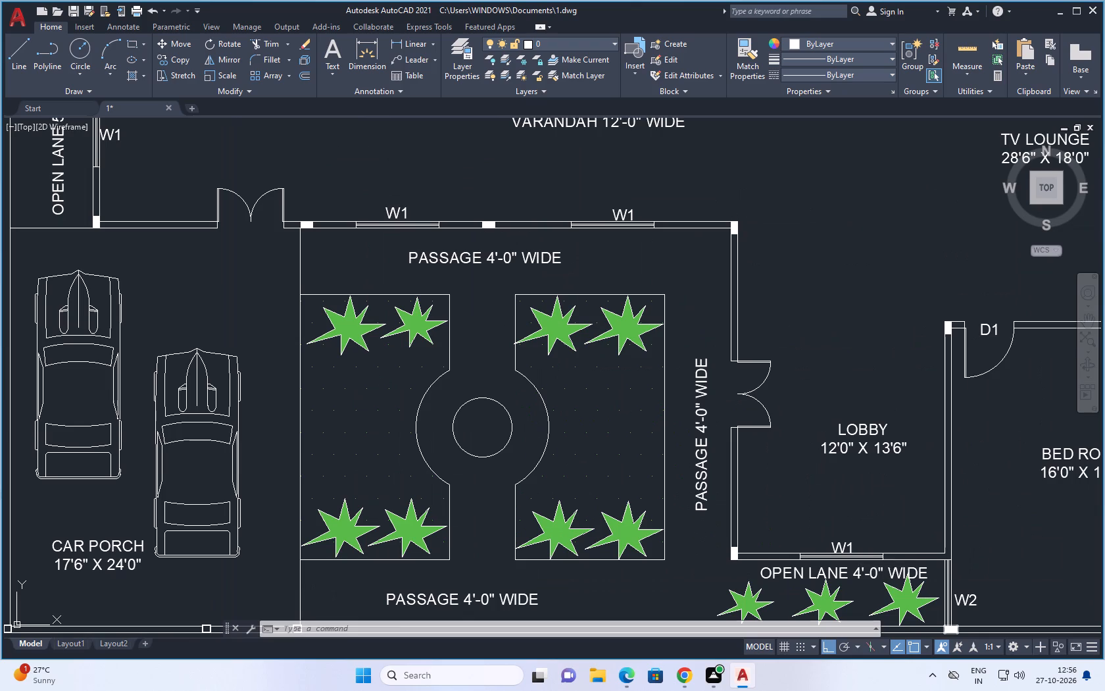
{"action": "left_click", "coordinate": [893, 561]}
{"action": "scroll", "coordinate": [889, 561], "scroll_direction": "up", "scroll_amount": 4}
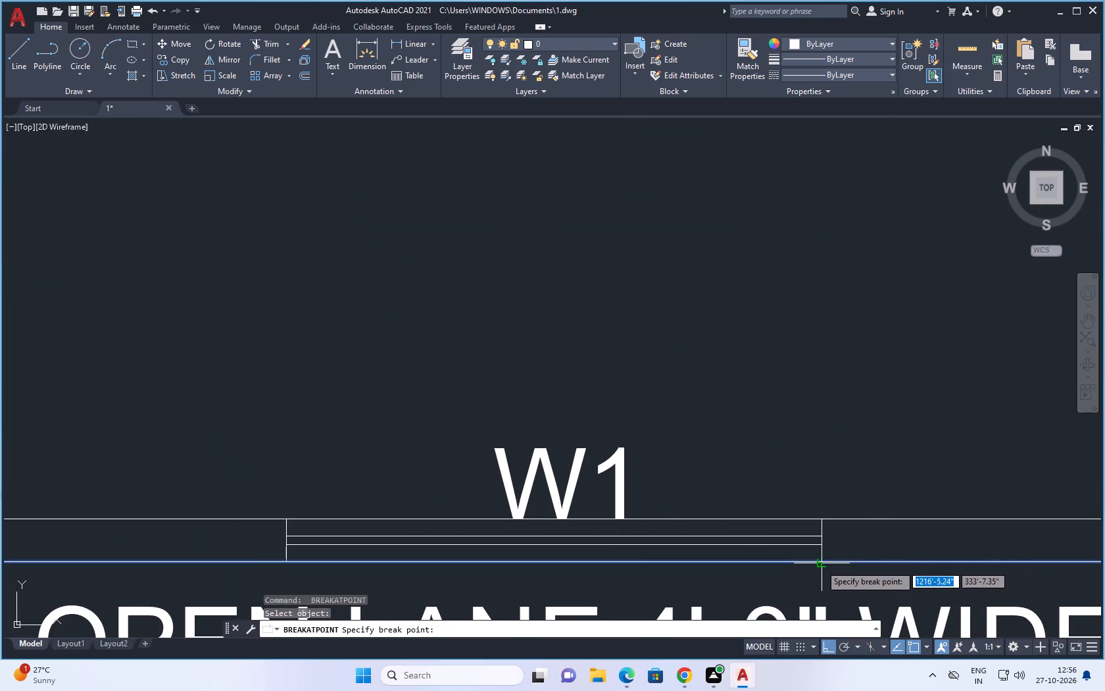
{"action": "left_click", "coordinate": [820, 563]}
{"action": "key", "text": "space"}
{"action": "left_click", "coordinate": [866, 520]}
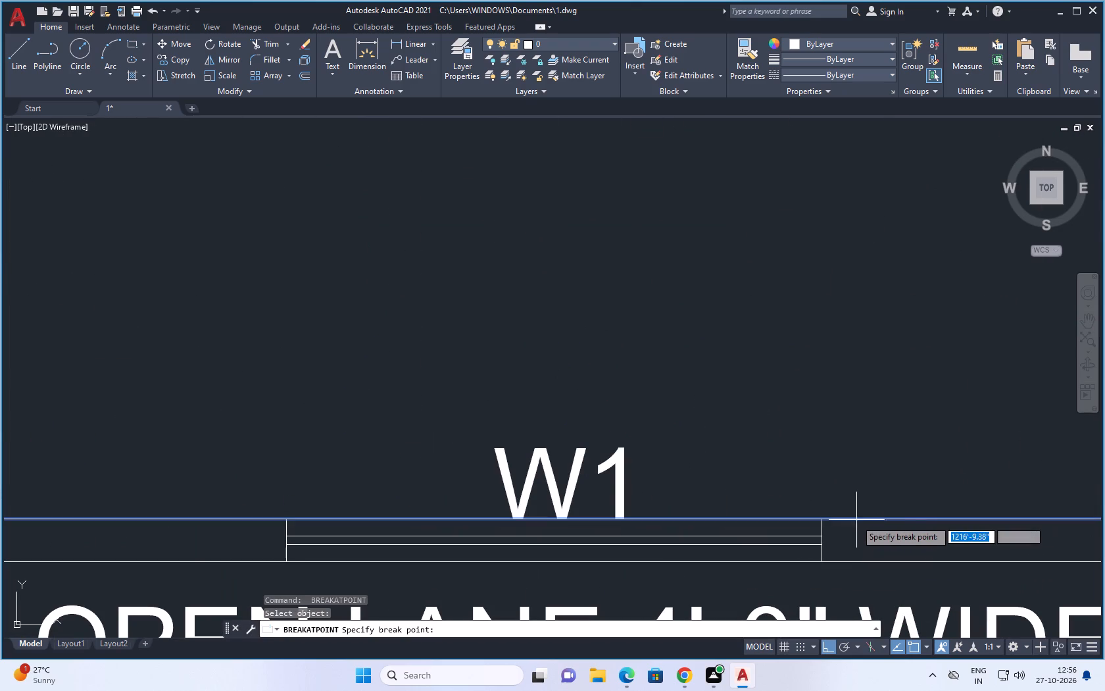
{"action": "left_click", "coordinate": [822, 520]}
Break both face lines of the lobby's south wall at the west end of the W1 window.
{"action": "key", "text": "space"}
{"action": "scroll", "coordinate": [814, 511], "scroll_direction": "down", "scroll_amount": 3}
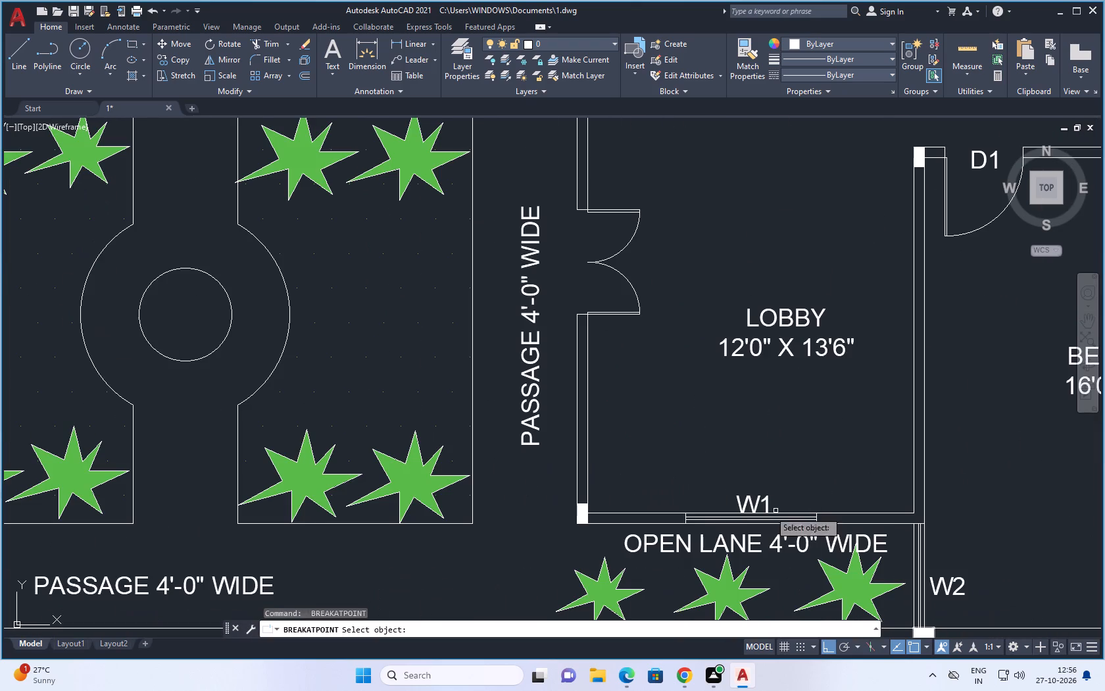
{"action": "left_click", "coordinate": [670, 514]}
{"action": "scroll", "coordinate": [672, 514], "scroll_direction": "up", "scroll_amount": 4}
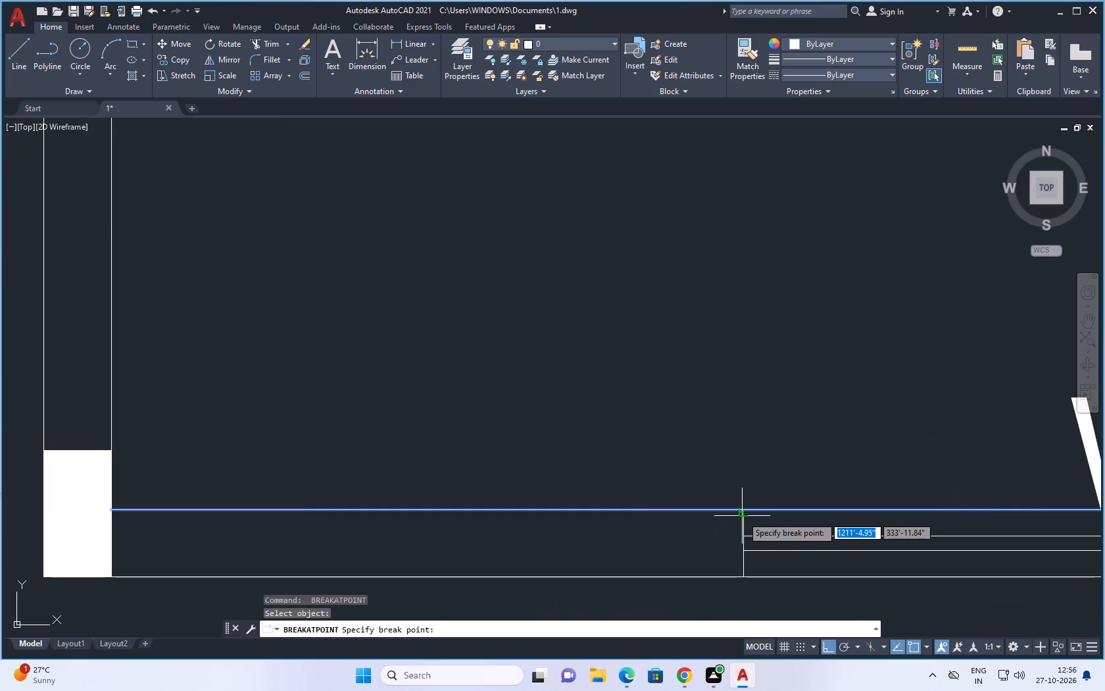
{"action": "left_click", "coordinate": [744, 516]}
{"action": "key", "text": "space"}
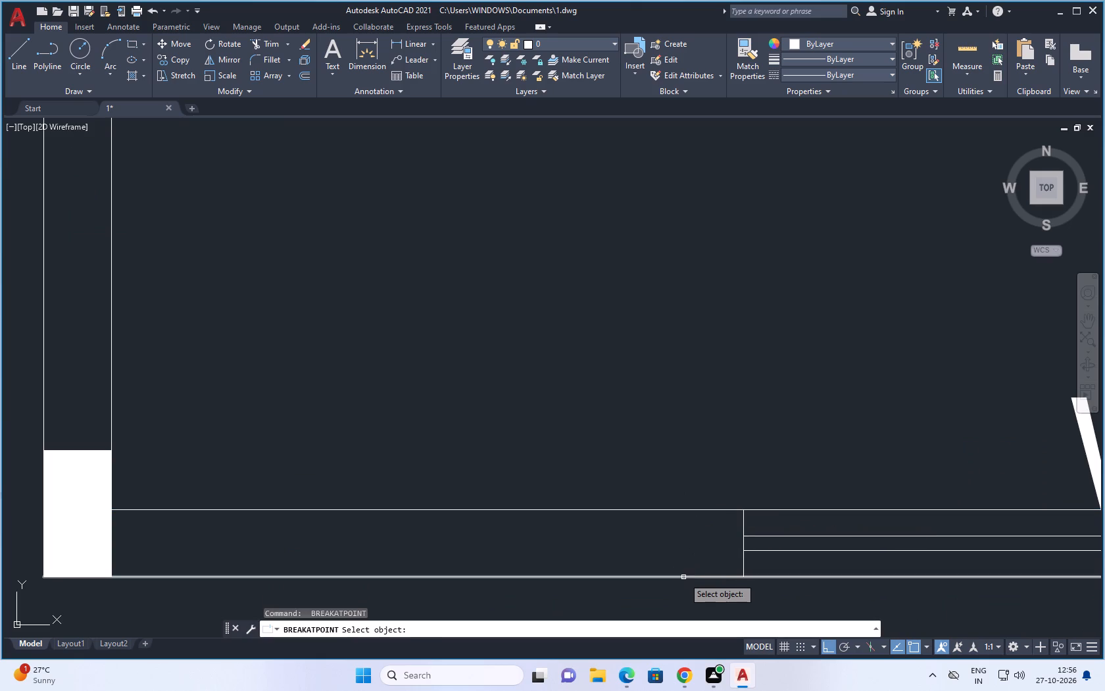
{"action": "left_click", "coordinate": [683, 577]}
{"action": "left_click", "coordinate": [742, 576]}
Break the east face line of the wall between the lobby and southeast bedroom at the north end of the W2 window.
{"action": "scroll", "coordinate": [683, 565], "scroll_direction": "down", "scroll_amount": 4}
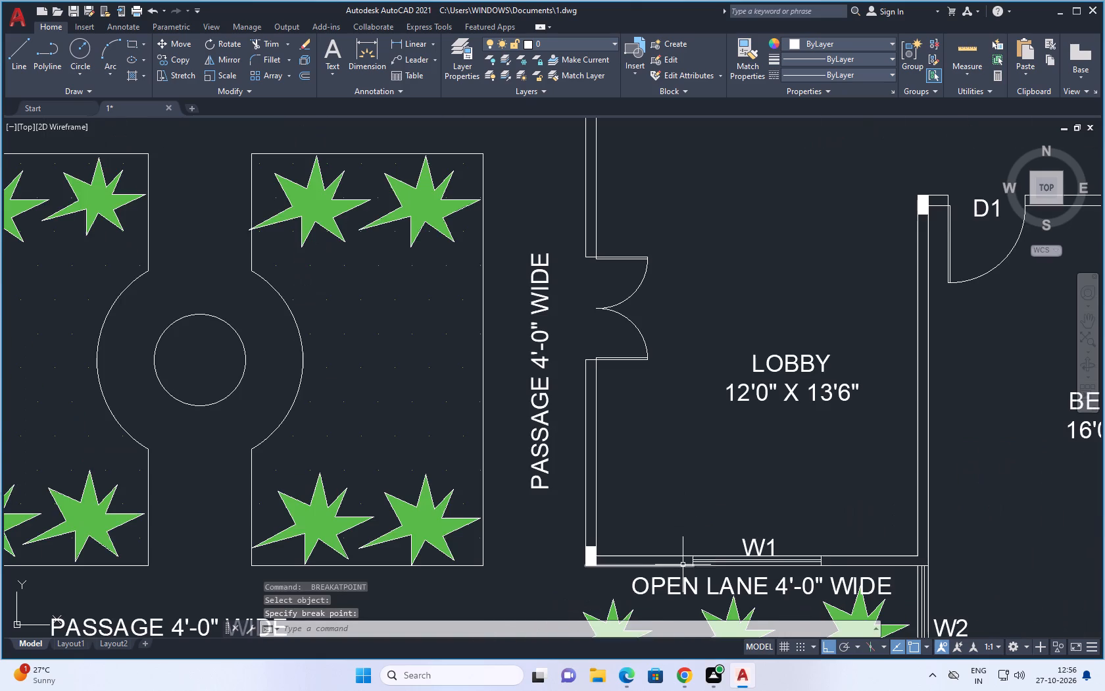
{"action": "scroll", "coordinate": [714, 558], "scroll_direction": "down", "scroll_amount": 1}
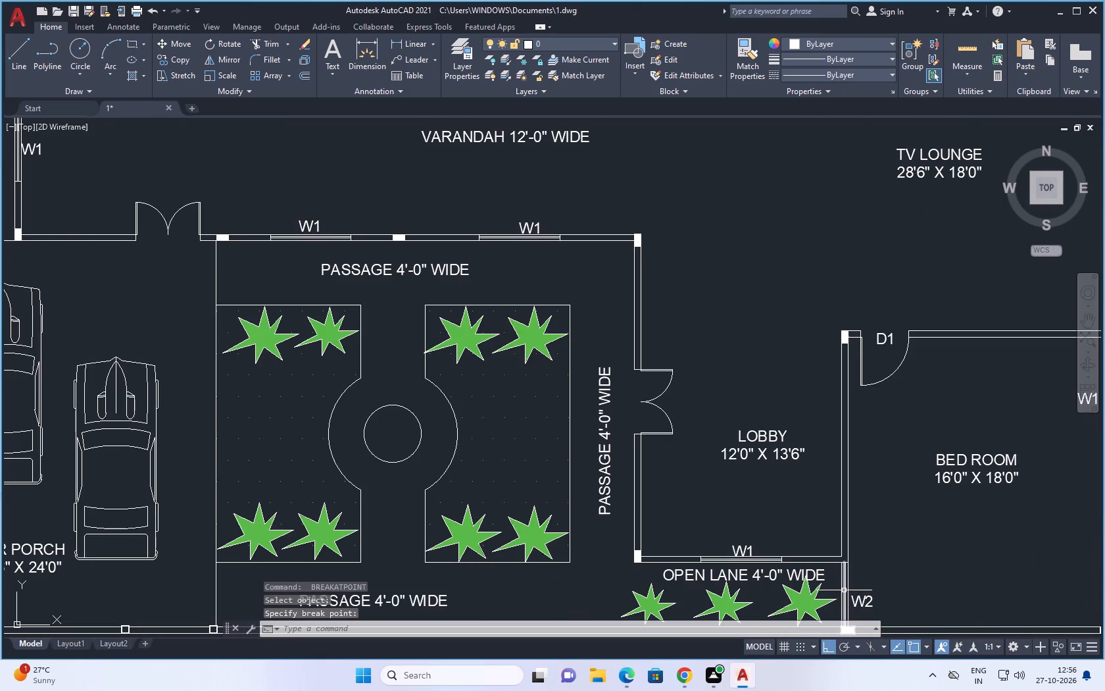
{"action": "key", "text": "space"}
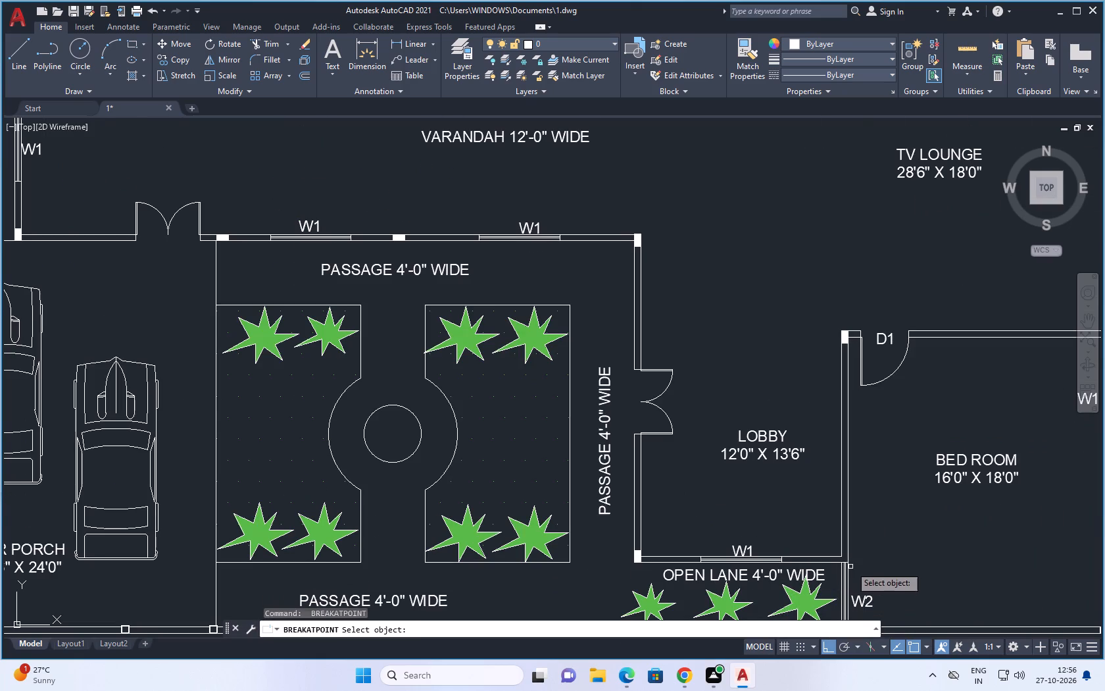
{"action": "scroll", "coordinate": [850, 564], "scroll_direction": "up", "scroll_amount": 3}
{"action": "left_click", "coordinate": [831, 551]}
{"action": "left_click", "coordinate": [831, 565]}
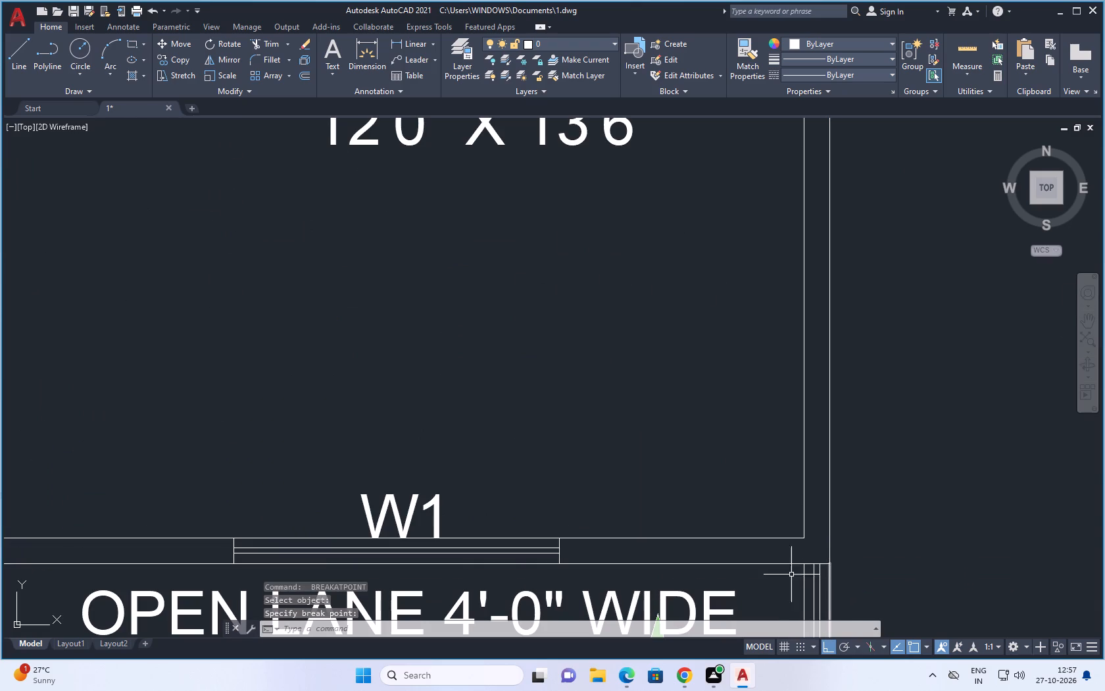
Break the north face line of the northeast bedroom's south wall at both ends of the W1 window above the TV lounge.
{"action": "scroll", "coordinate": [781, 571], "scroll_direction": "down", "scroll_amount": 3}
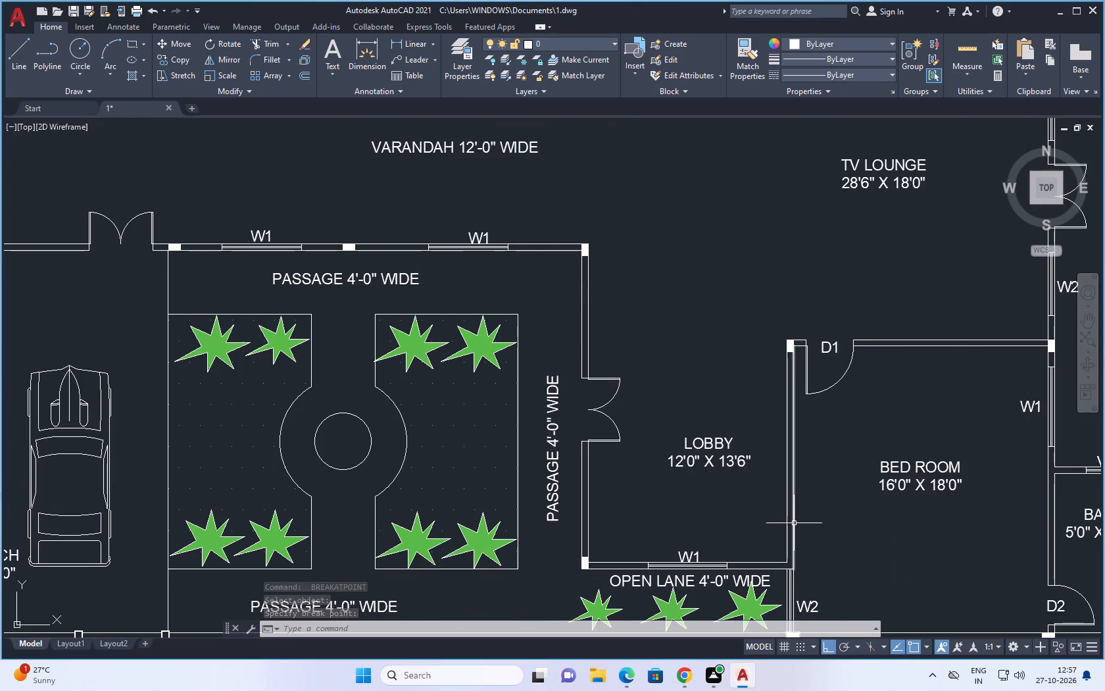
{"action": "scroll", "coordinate": [794, 523], "scroll_direction": "down", "scroll_amount": 1}
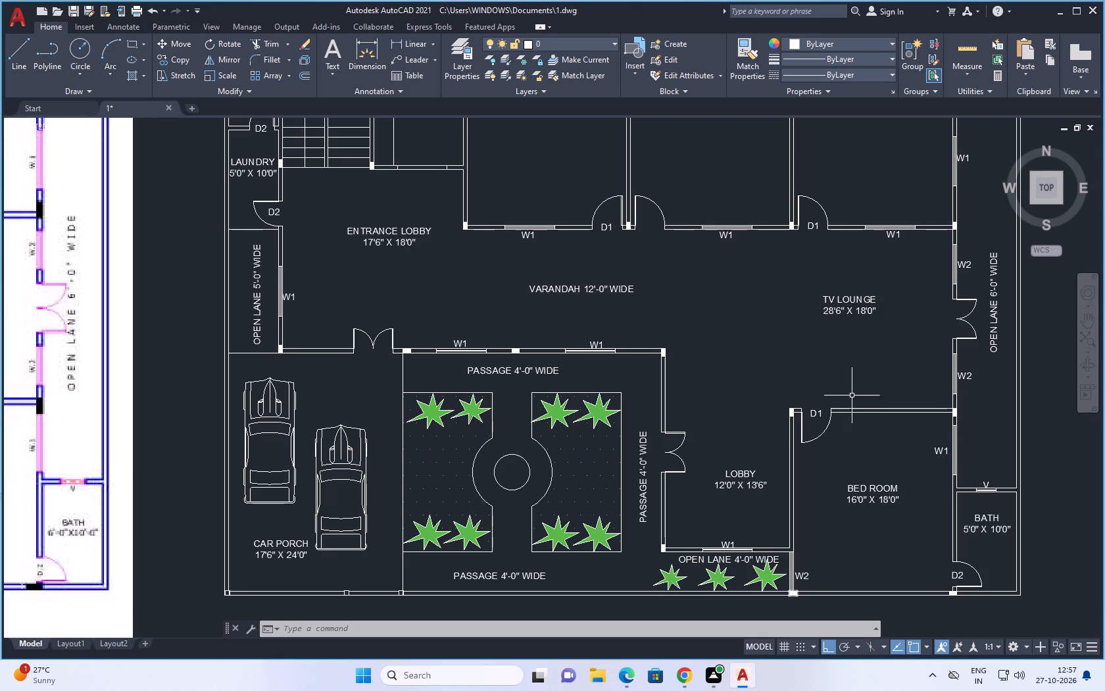
{"action": "key", "text": "space"}
{"action": "scroll", "coordinate": [893, 207], "scroll_direction": "up", "scroll_amount": 3}
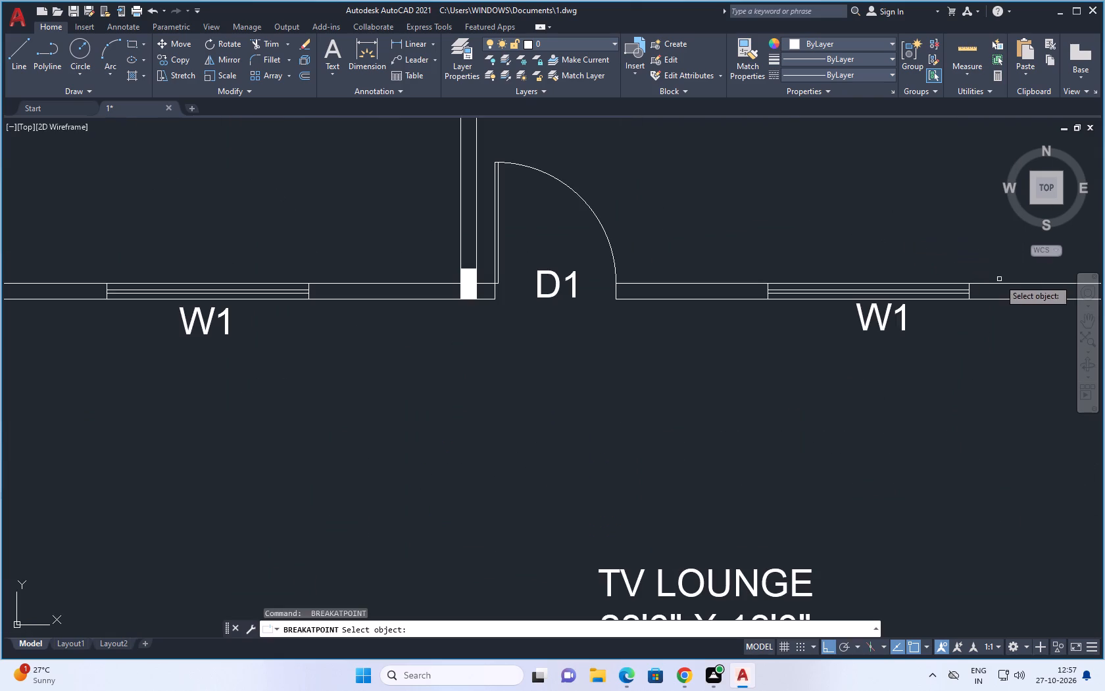
{"action": "left_click", "coordinate": [996, 283]}
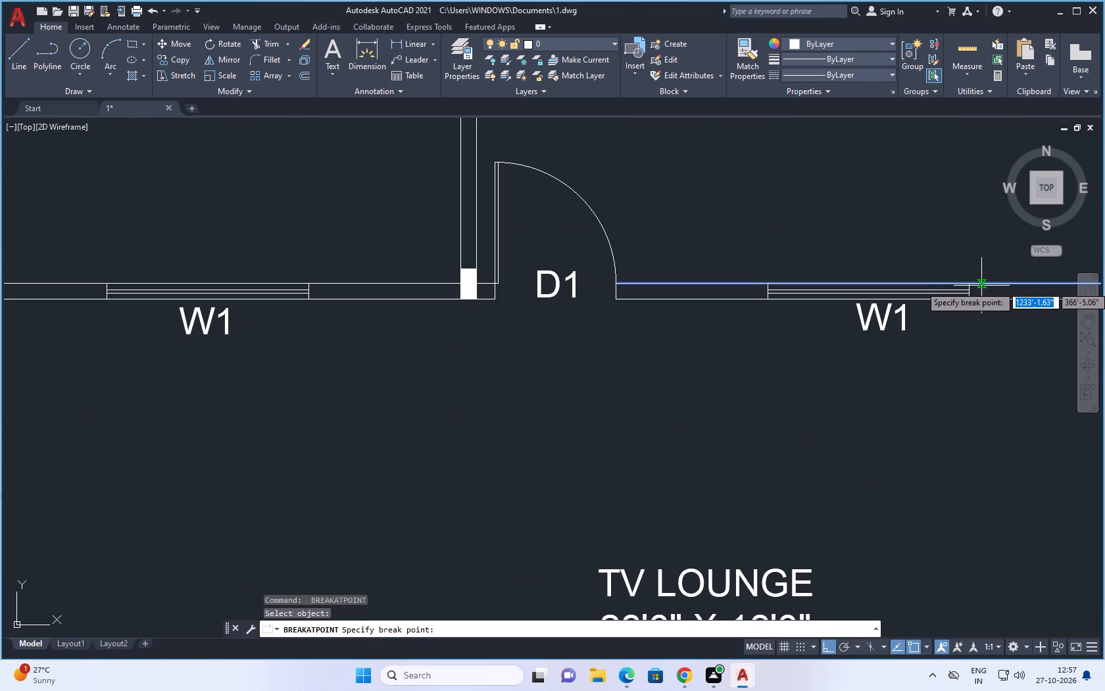
{"action": "left_click", "coordinate": [973, 285]}
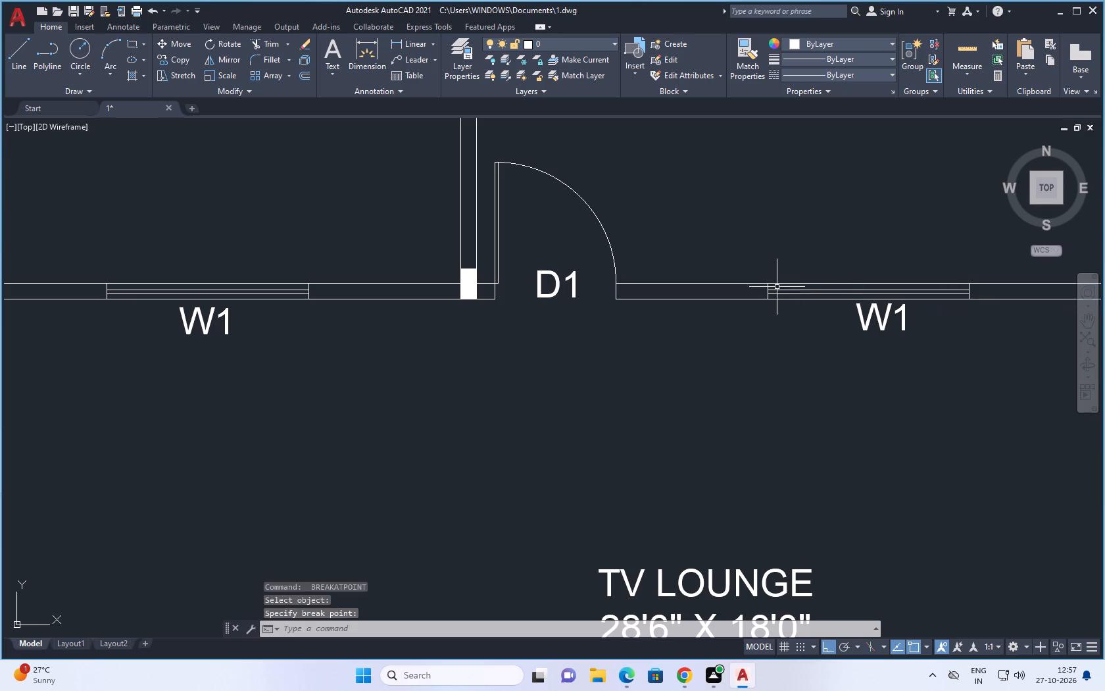
{"action": "key", "text": "space"}
{"action": "left_click", "coordinate": [740, 282]}
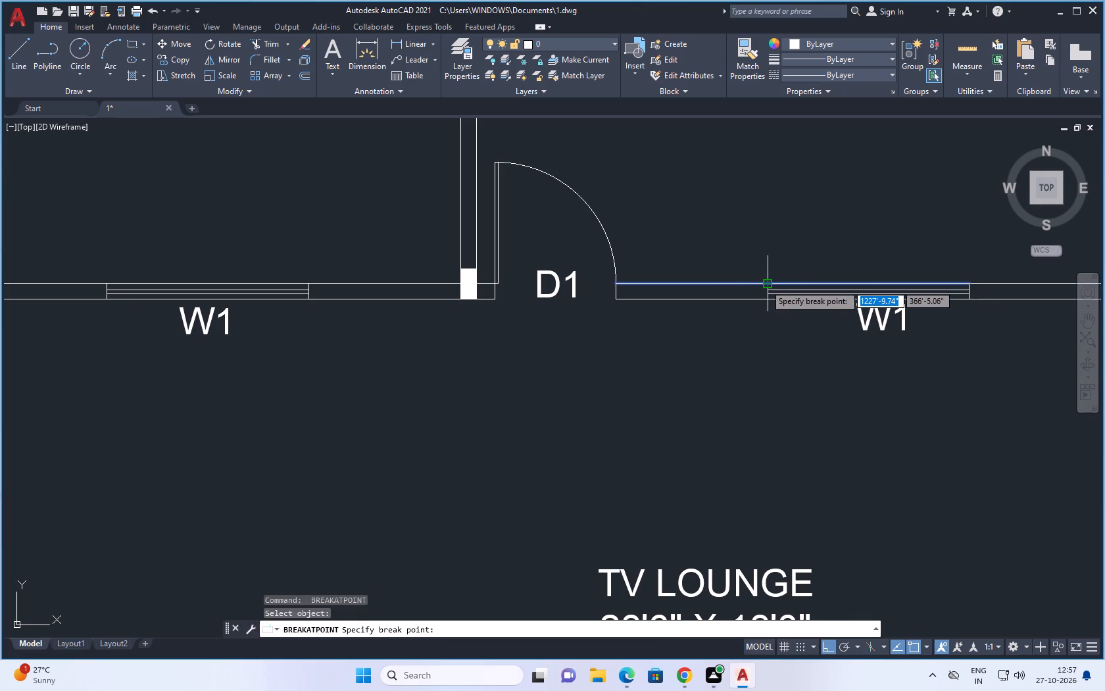
{"action": "left_click", "coordinate": [765, 284]}
Break the south face line of the northeast bedroom's south wall at both ends of the W1 window.
{"action": "key", "text": "space"}
{"action": "left_click", "coordinate": [747, 299]}
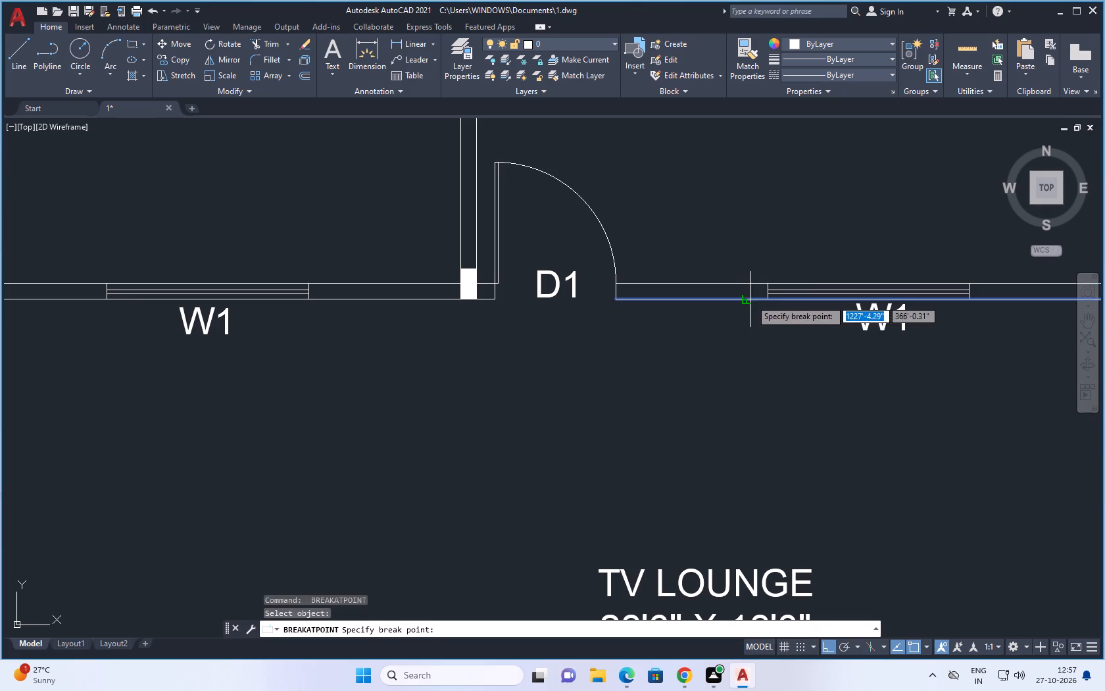
{"action": "left_click", "coordinate": [766, 299]}
{"action": "key", "text": "space"}
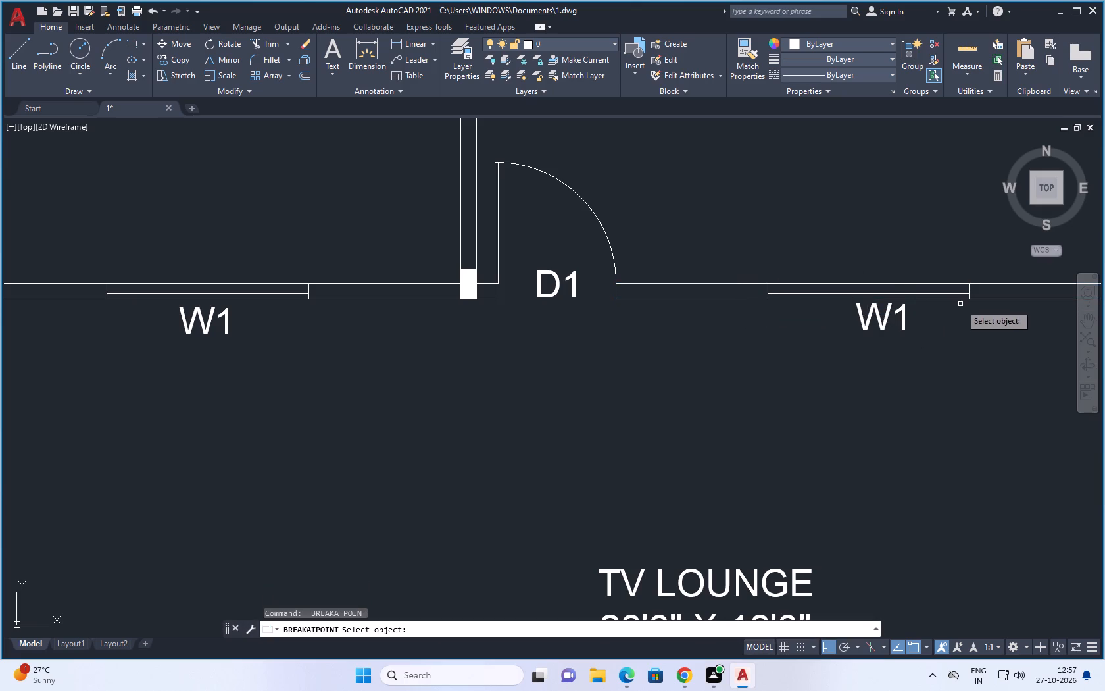
{"action": "left_click", "coordinate": [977, 299]}
{"action": "left_click", "coordinate": [970, 297]}
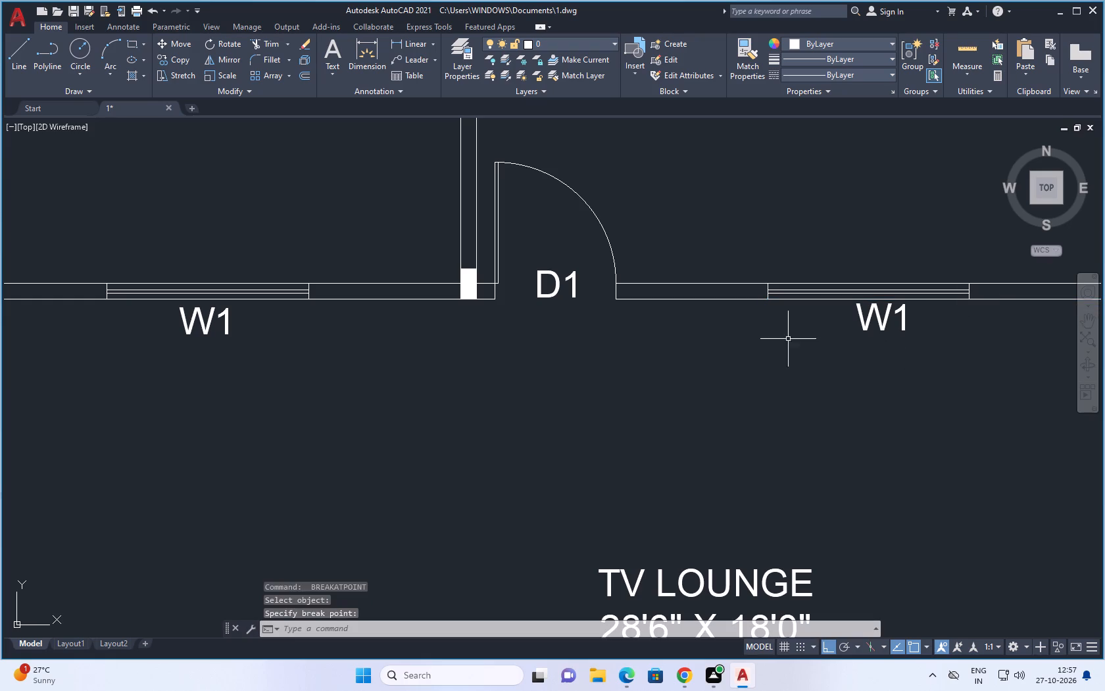
Break the north face line of the middle bedroom's south wall at both ends of the W1 window.
{"action": "scroll", "coordinate": [664, 374], "scroll_direction": "down", "scroll_amount": 2}
{"action": "scroll", "coordinate": [387, 340], "scroll_direction": "up", "scroll_amount": 2}
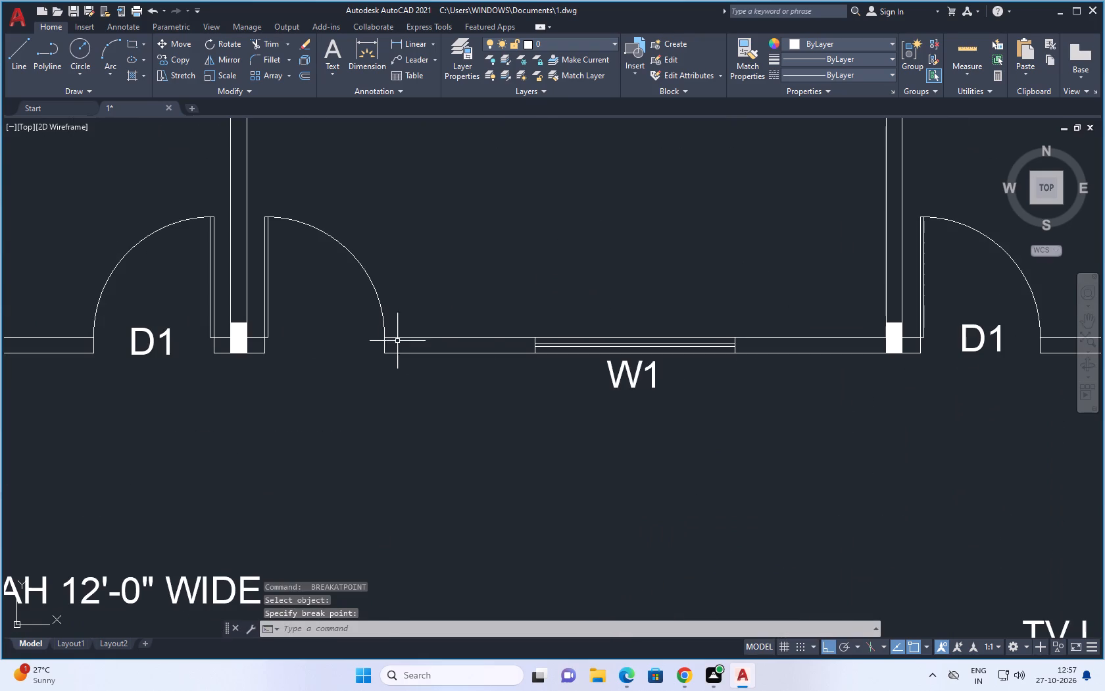
{"action": "key", "text": "space"}
{"action": "left_click", "coordinate": [485, 336]}
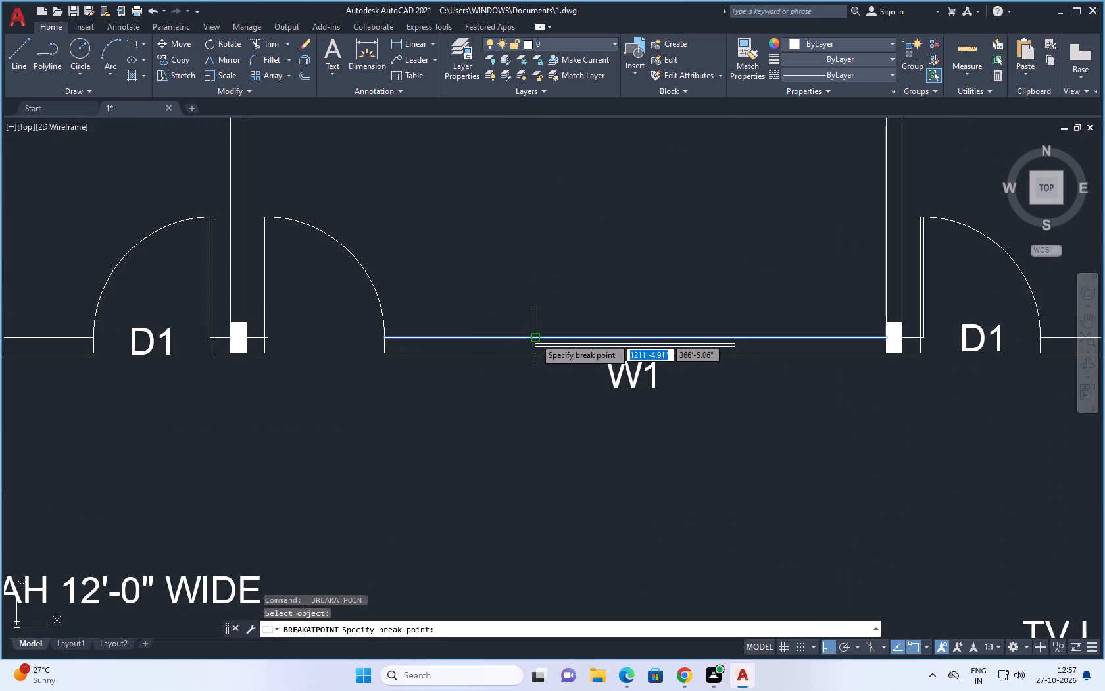
{"action": "left_click", "coordinate": [535, 338]}
{"action": "key", "text": "space"}
{"action": "left_click", "coordinate": [759, 337]}
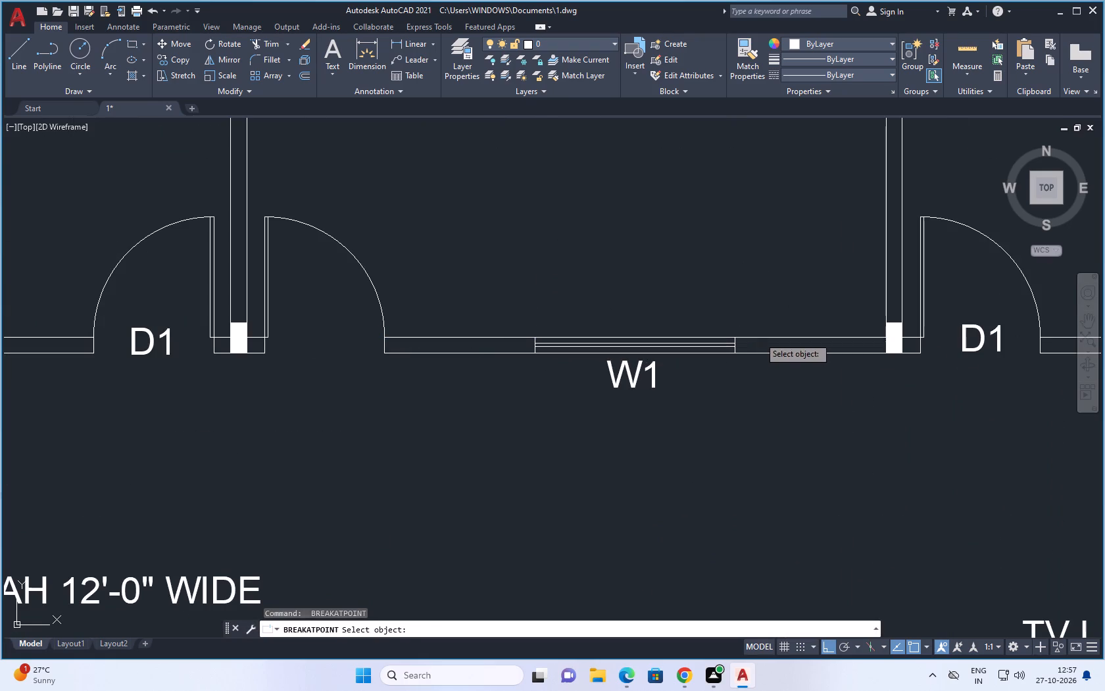
{"action": "left_click", "coordinate": [737, 338]}
Break the south face line of the middle bedroom's south wall at both ends of the W1 window.
{"action": "key", "text": "space"}
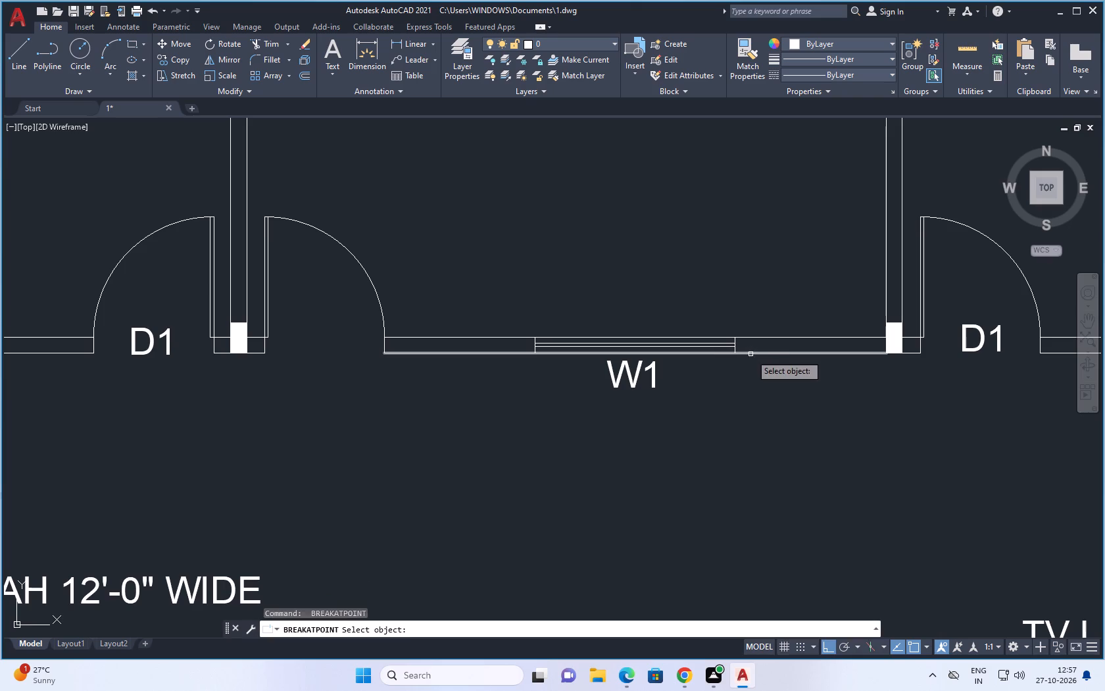
{"action": "left_click", "coordinate": [750, 354]}
{"action": "left_click", "coordinate": [737, 351]}
{"action": "key", "text": "space"}
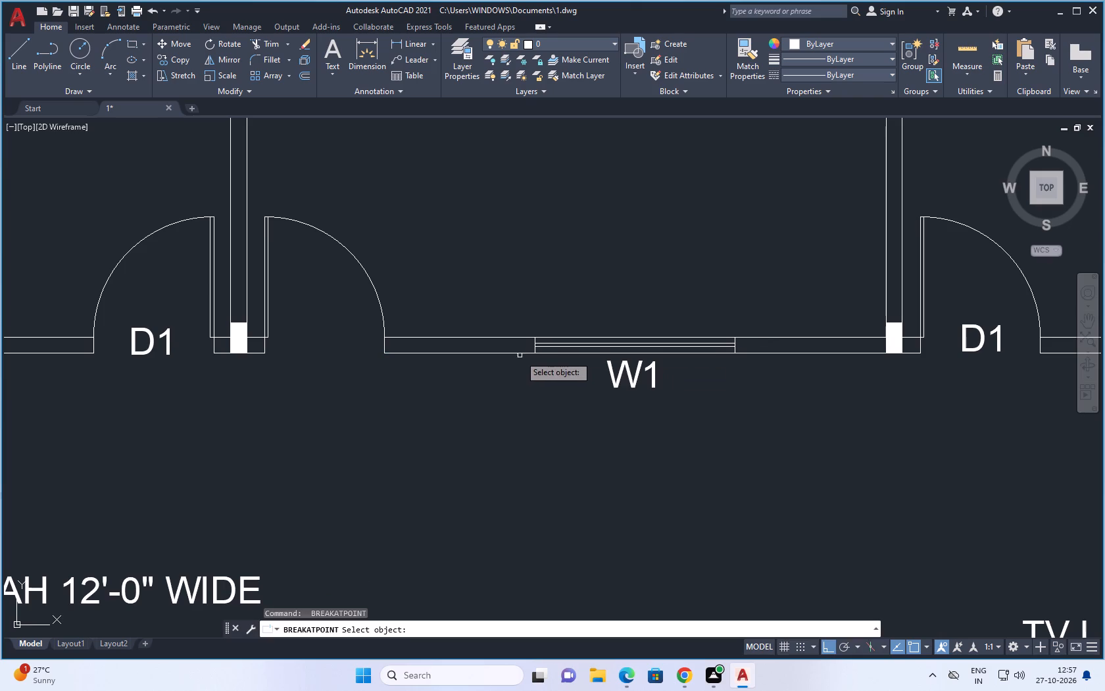
{"action": "left_click", "coordinate": [520, 353]}
{"action": "left_click", "coordinate": [533, 353]}
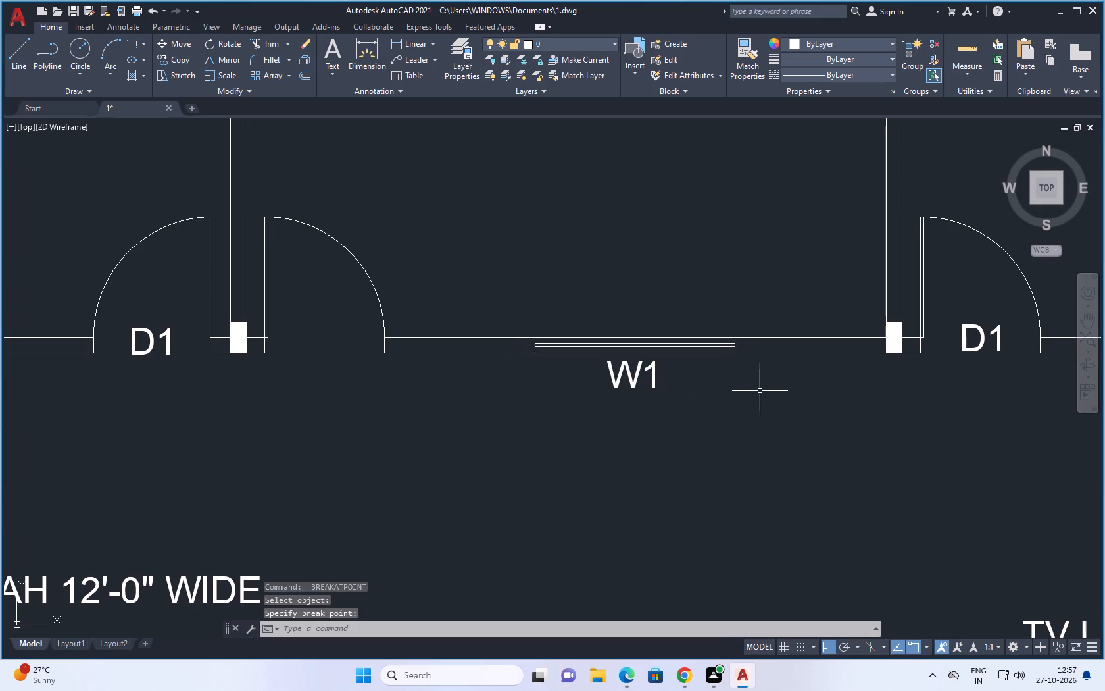
Break the north face line of the west bedroom's south wall at both ends of the W1 window.
{"action": "scroll", "coordinate": [760, 391], "scroll_direction": "down", "scroll_amount": 3}
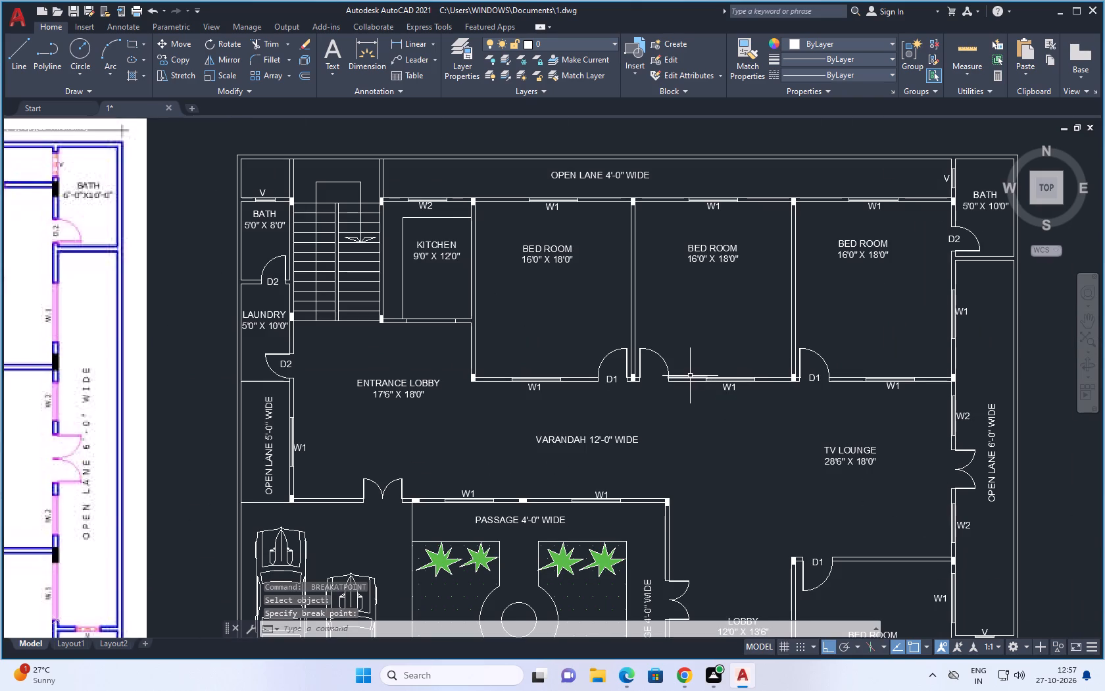
{"action": "key", "text": "space"}
{"action": "left_click", "coordinate": [501, 376]}
{"action": "scroll", "coordinate": [503, 374], "scroll_direction": "up", "scroll_amount": 4}
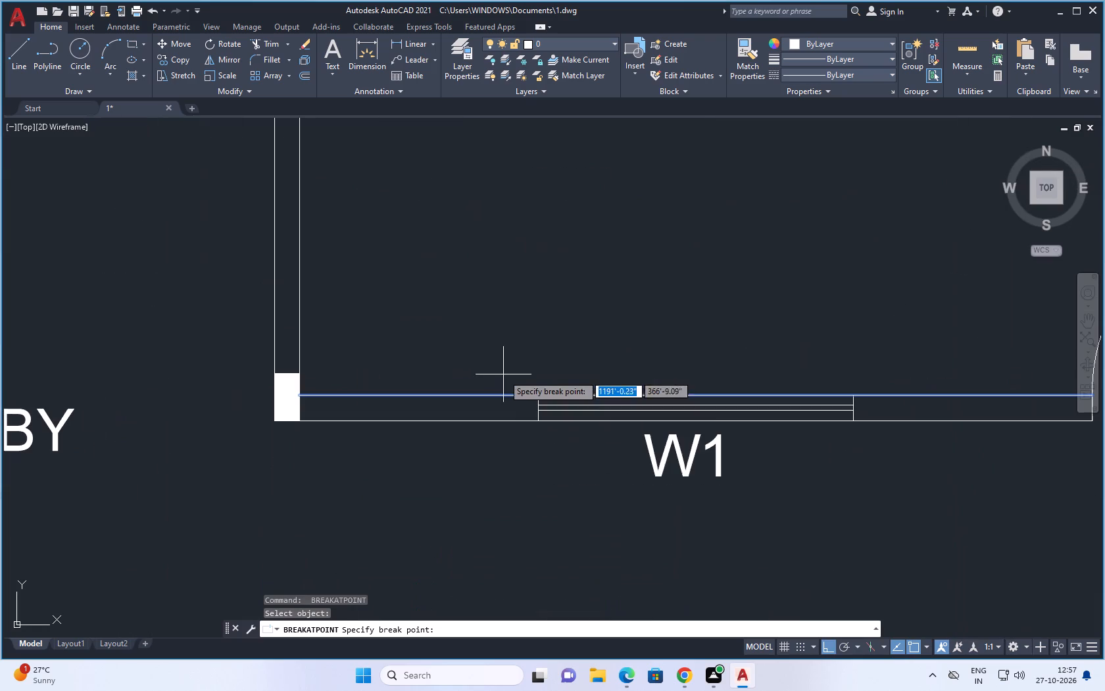
{"action": "left_click", "coordinate": [536, 394]}
{"action": "key", "text": "space"}
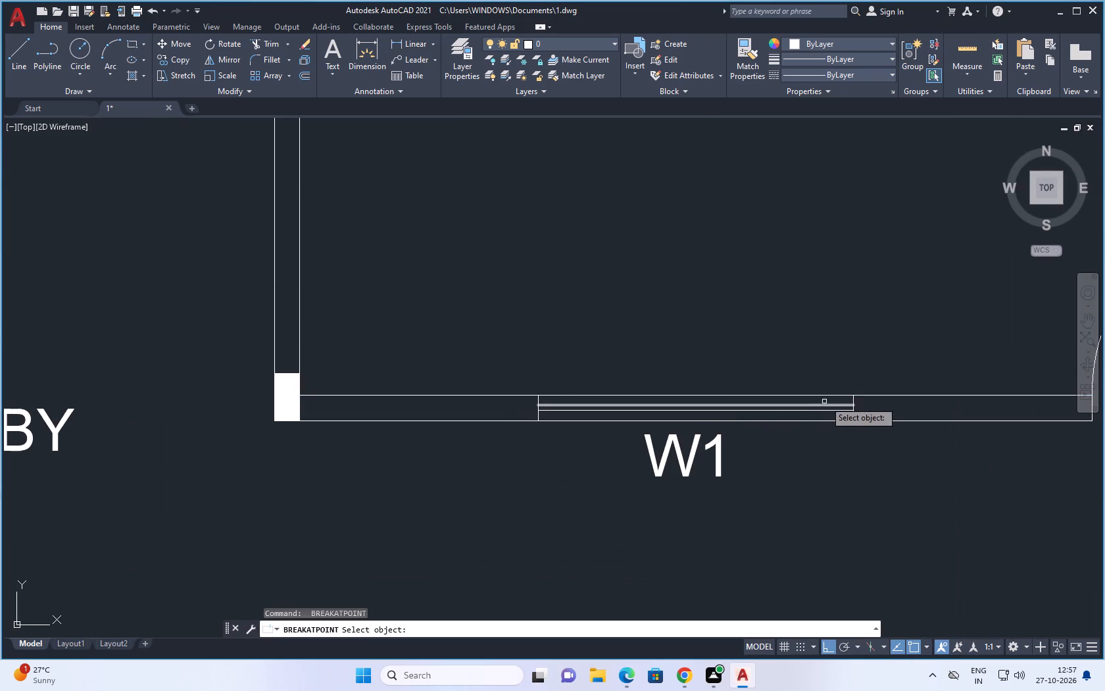
{"action": "left_click", "coordinate": [862, 395]}
{"action": "left_click", "coordinate": [854, 397]}
Break the south face line of the west bedroom's south wall at both ends of the W1 window.
{"action": "key", "text": "space"}
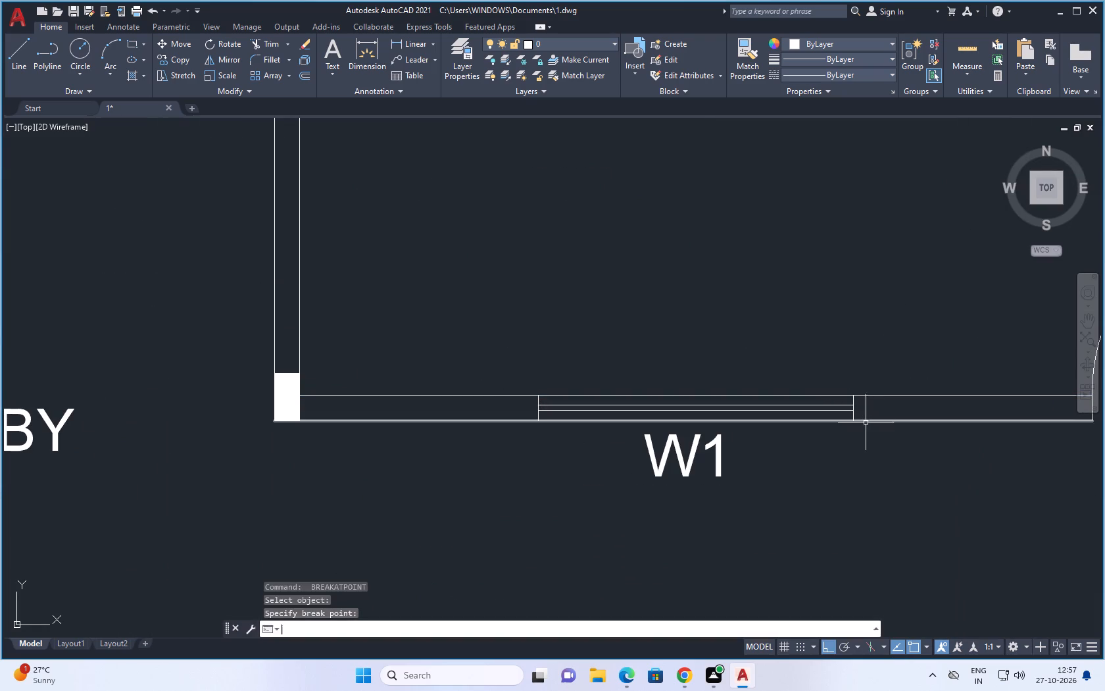
{"action": "left_click", "coordinate": [871, 422]}
{"action": "left_click", "coordinate": [854, 422]}
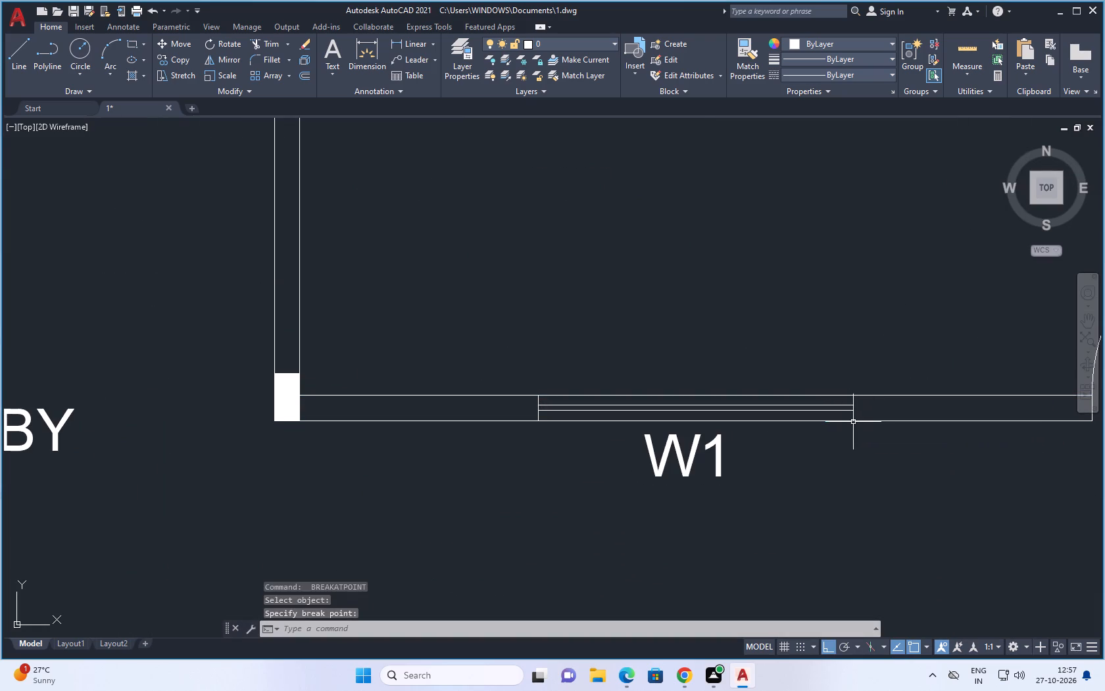
{"action": "key", "text": "space"}
{"action": "left_click", "coordinate": [525, 419]}
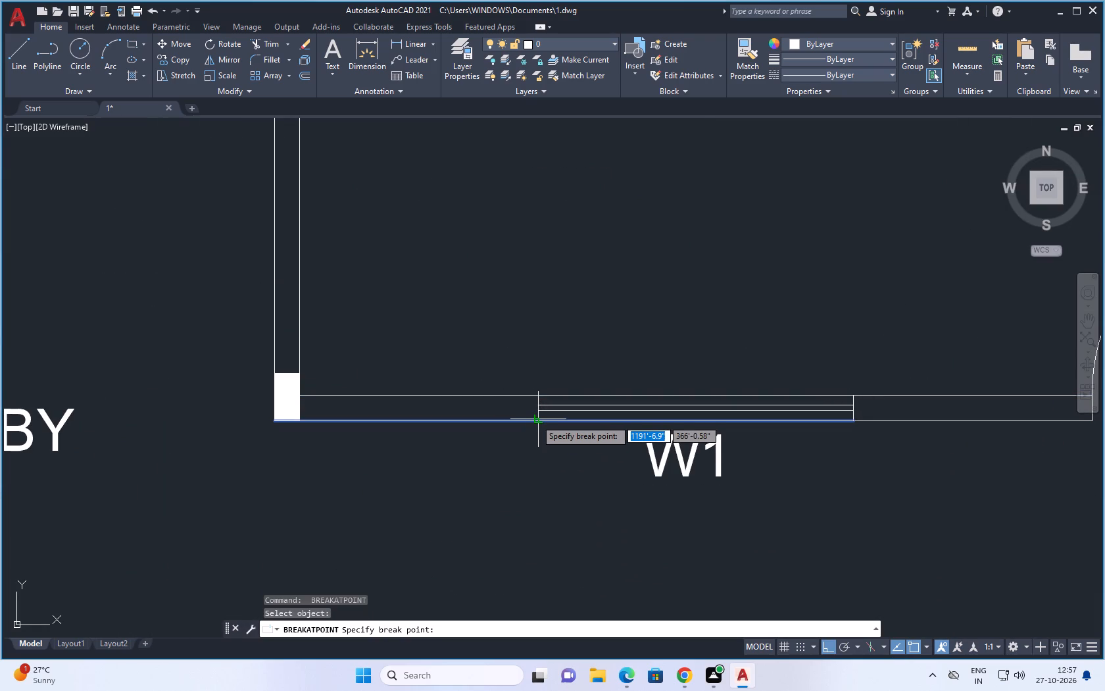
{"action": "left_click", "coordinate": [537, 425]}
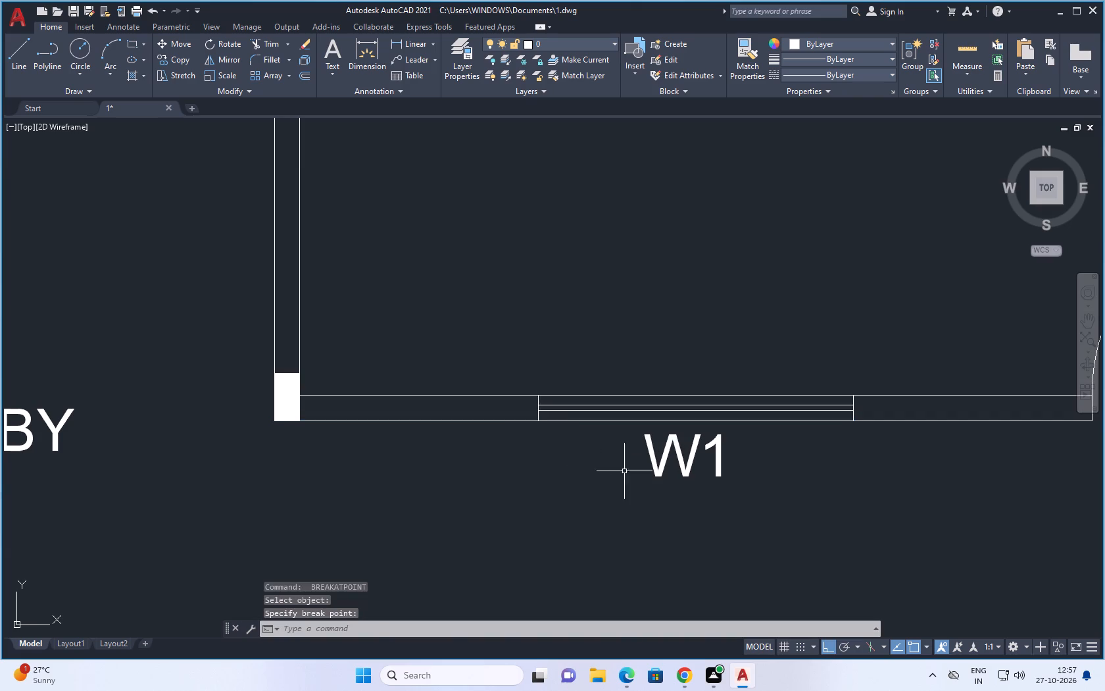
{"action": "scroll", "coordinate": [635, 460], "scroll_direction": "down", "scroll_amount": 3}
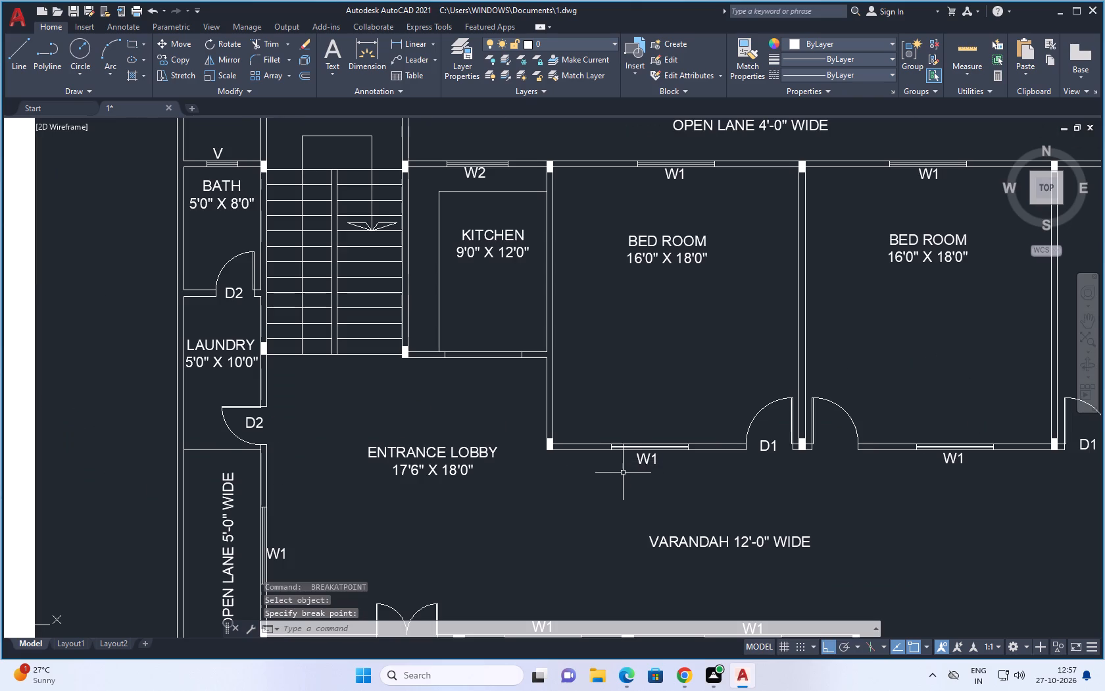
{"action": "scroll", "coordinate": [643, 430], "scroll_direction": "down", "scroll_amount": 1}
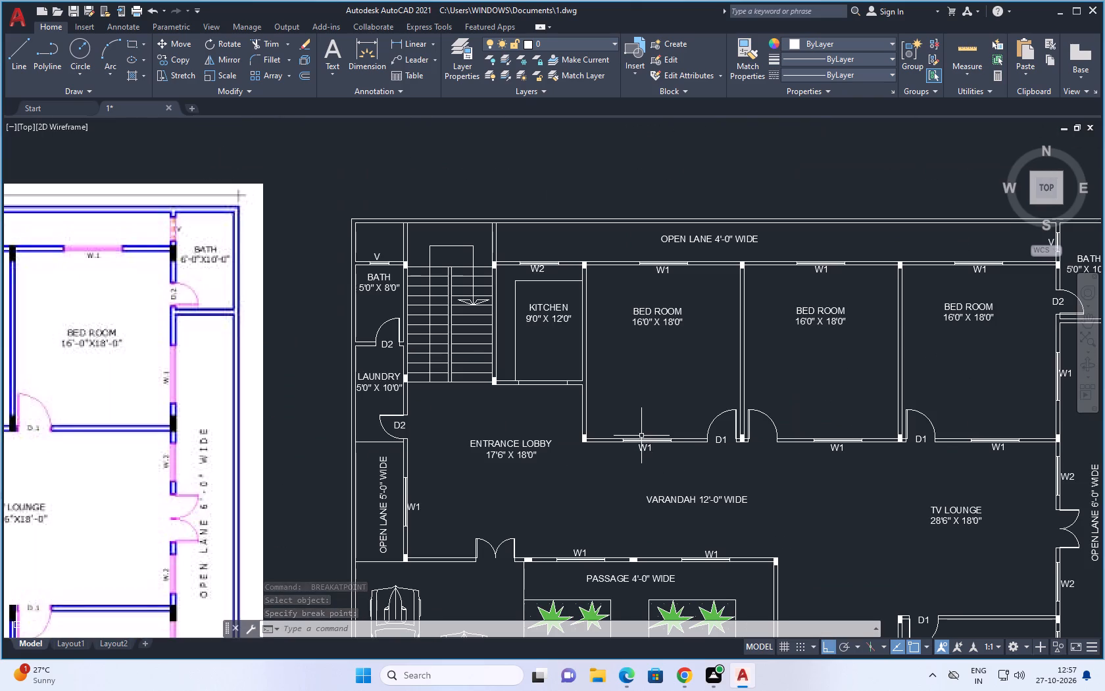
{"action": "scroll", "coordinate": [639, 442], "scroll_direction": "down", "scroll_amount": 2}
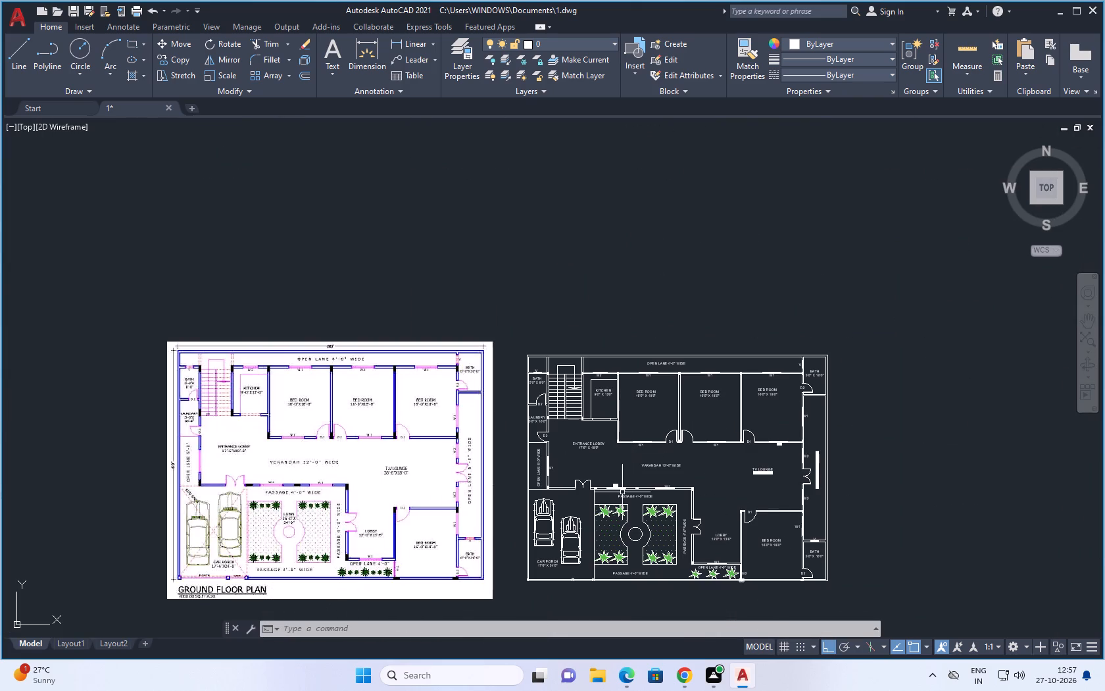